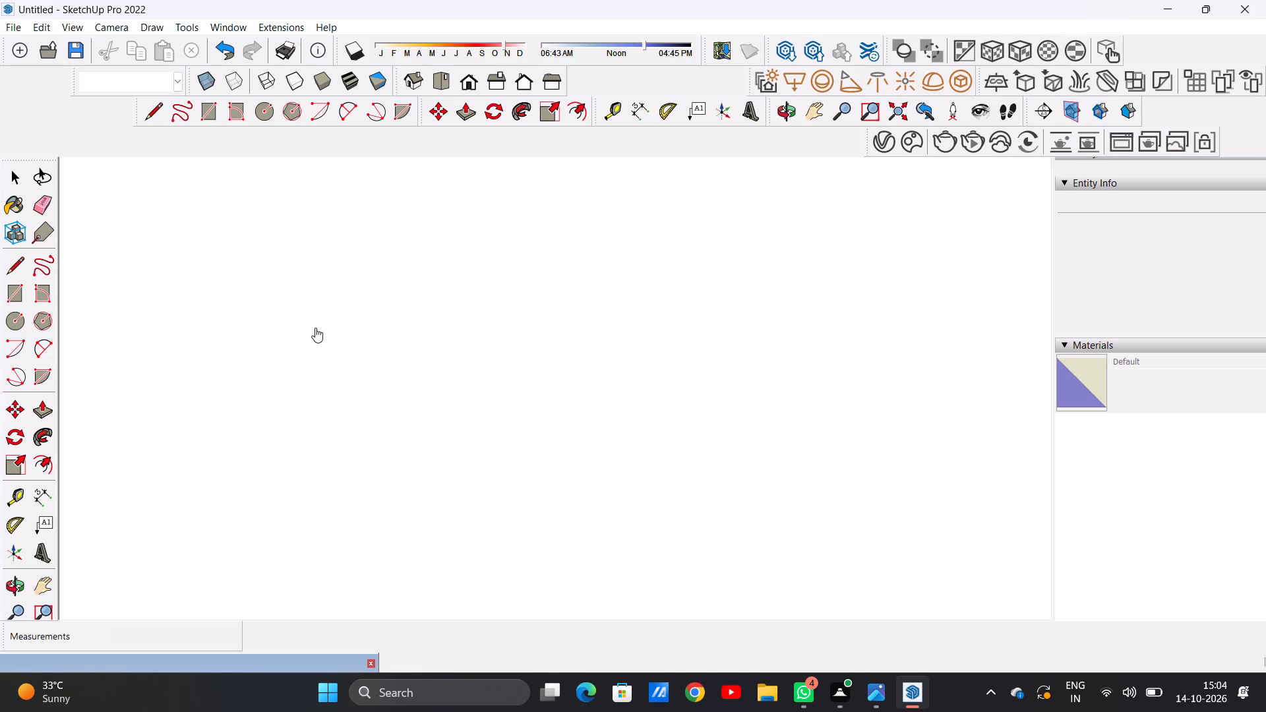
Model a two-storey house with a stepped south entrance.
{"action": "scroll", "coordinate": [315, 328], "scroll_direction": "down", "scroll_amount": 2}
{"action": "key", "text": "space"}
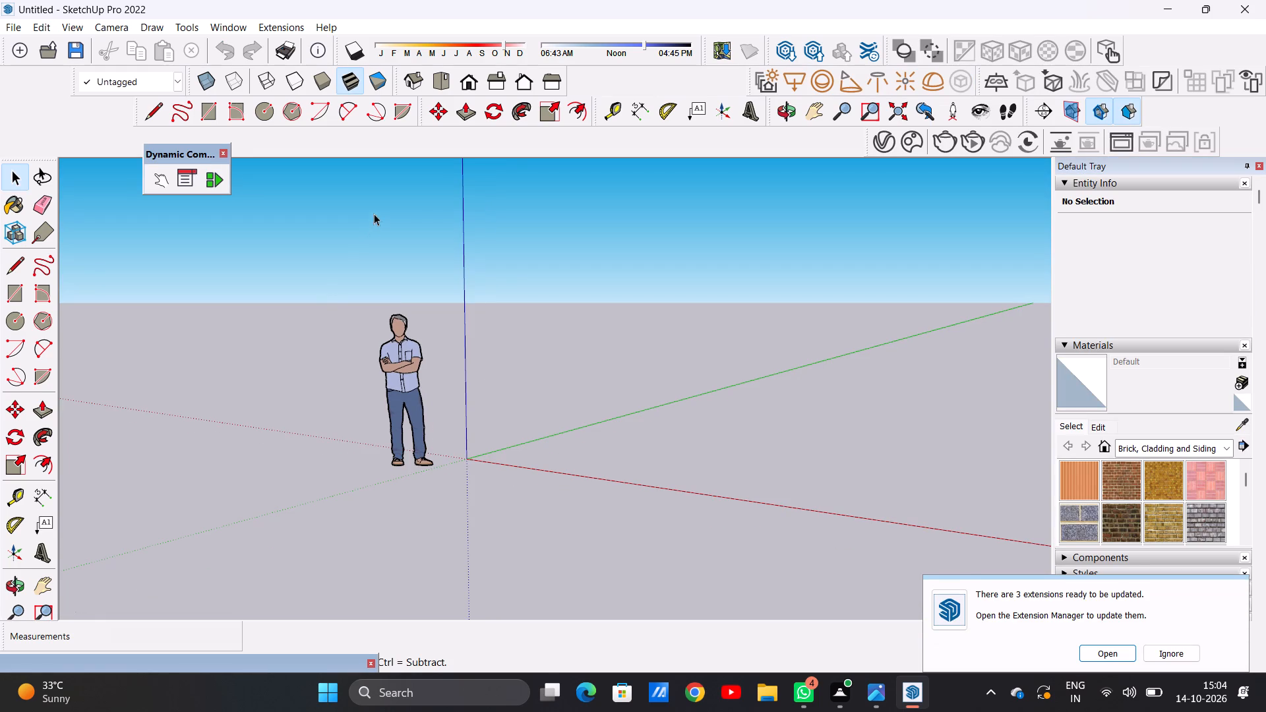
In top view, draw a rectangle about 14' 4" by 8' 2" on the ground, just off the origin.
{"action": "left_click", "coordinate": [437, 80]}
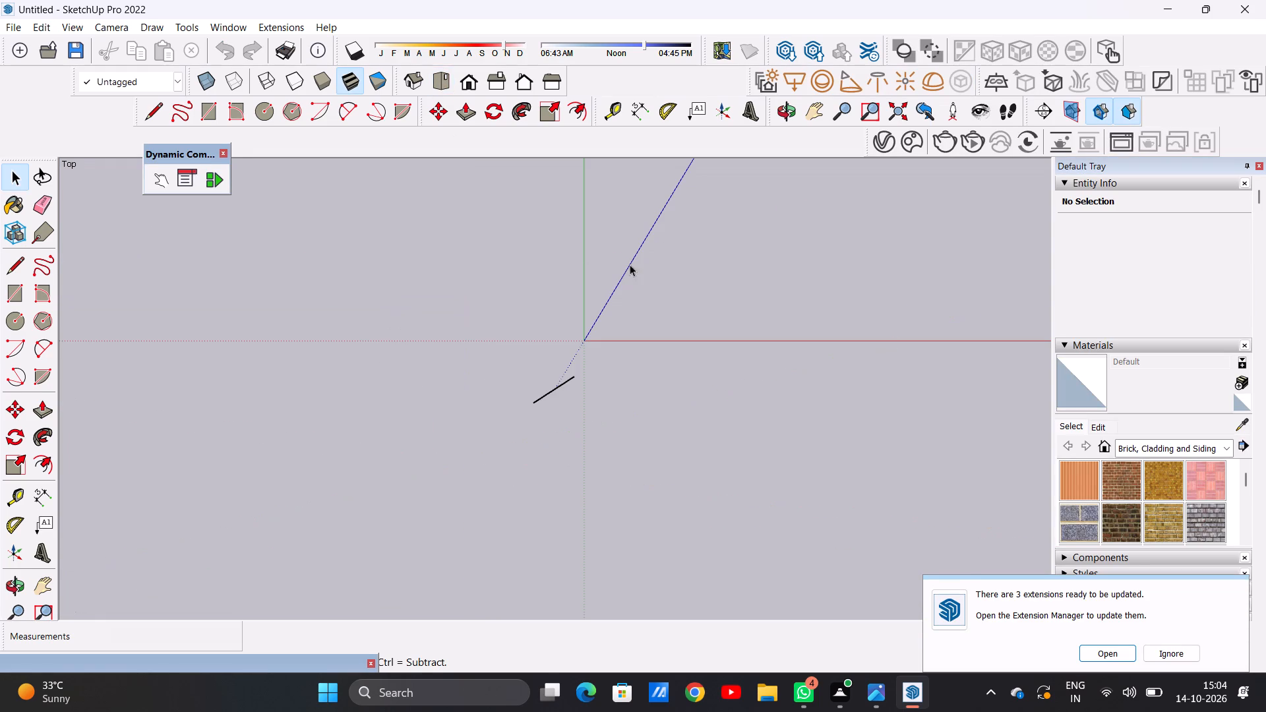
{"action": "scroll", "coordinate": [905, 262], "scroll_direction": "up", "scroll_amount": 13}
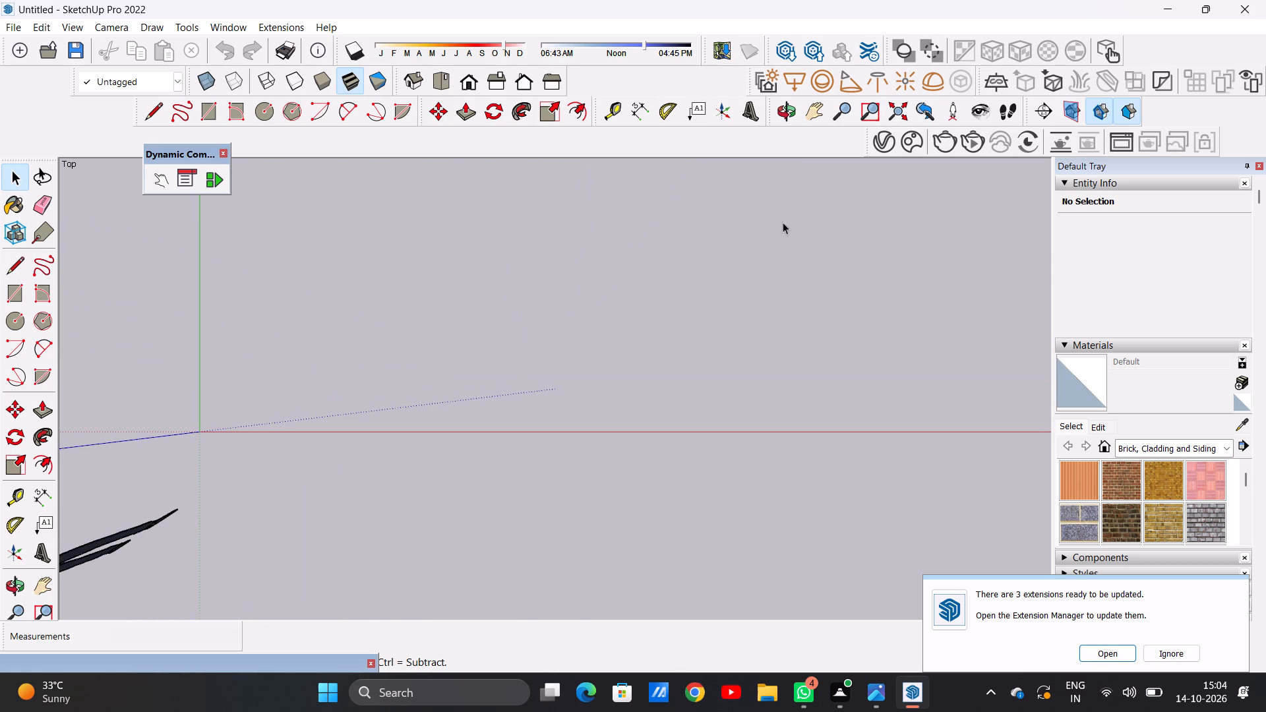
{"action": "left_click", "coordinate": [815, 111]}
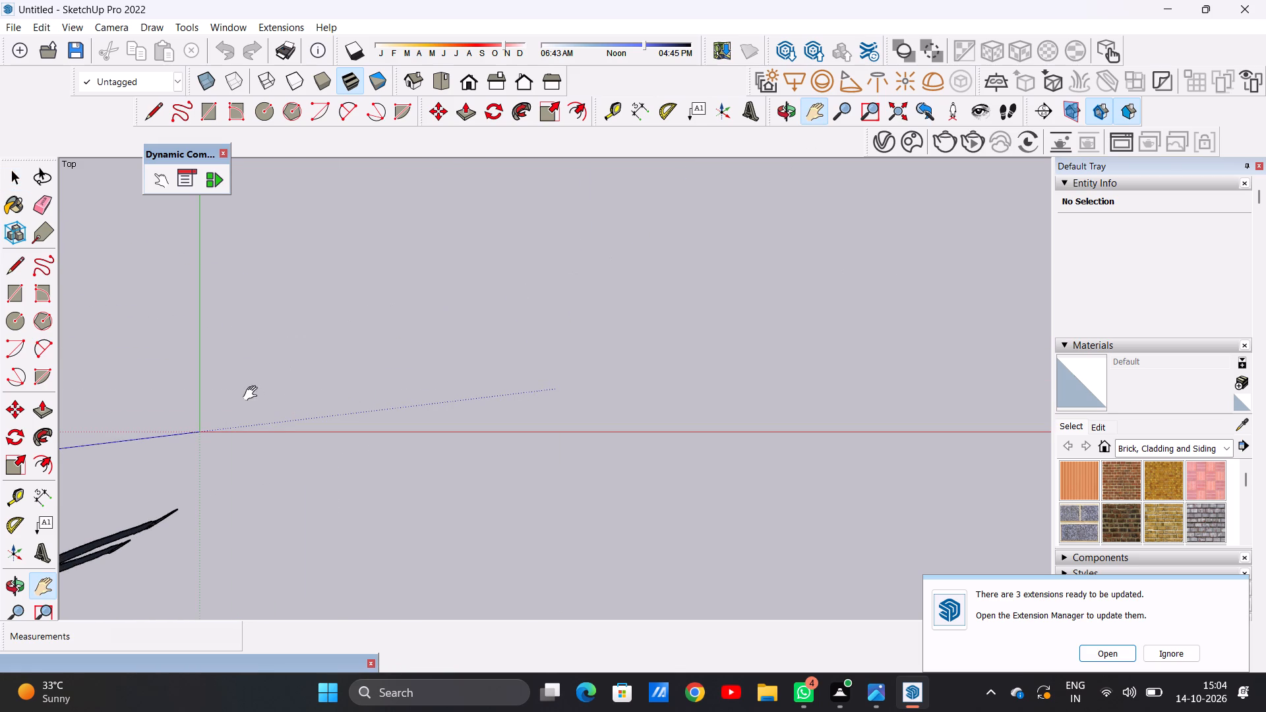
{"action": "left_click_drag", "start_coordinate": [200, 430], "coordinate": [90, 570]}
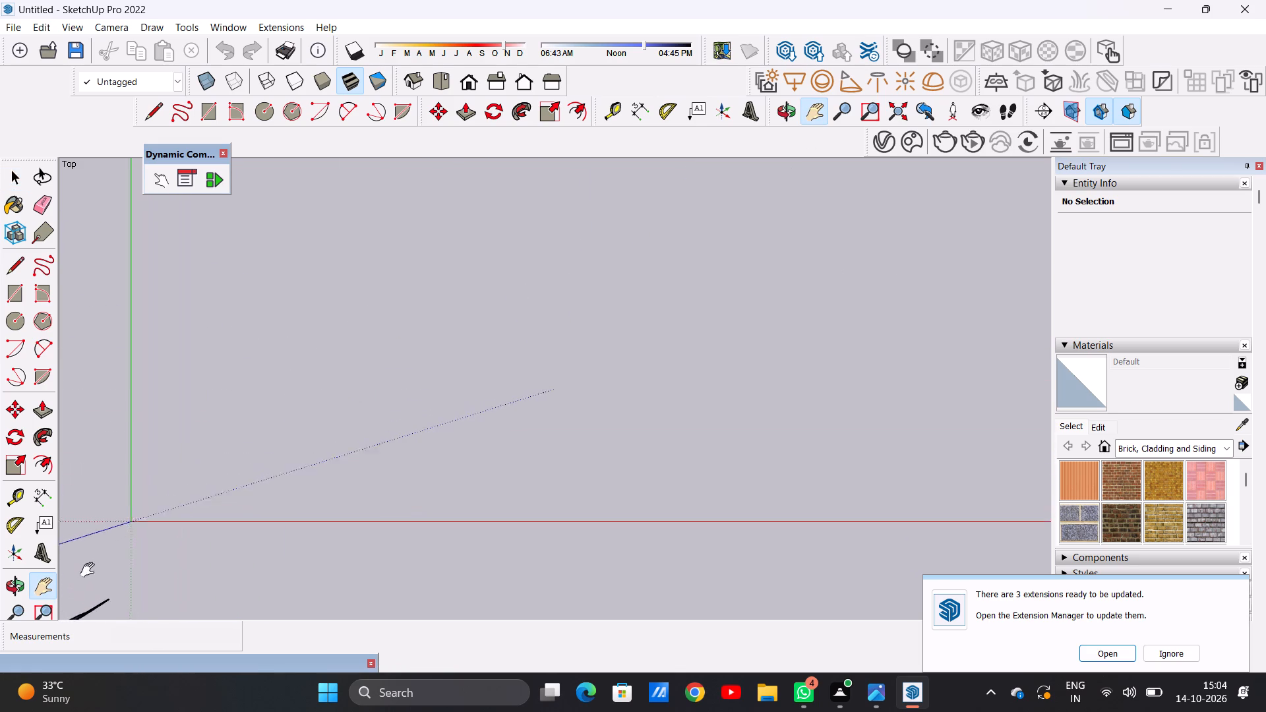
{"action": "left_click_drag", "start_coordinate": [90, 570], "coordinate": [75, 579]}
{"action": "left_click_drag", "start_coordinate": [171, 496], "coordinate": [140, 557]}
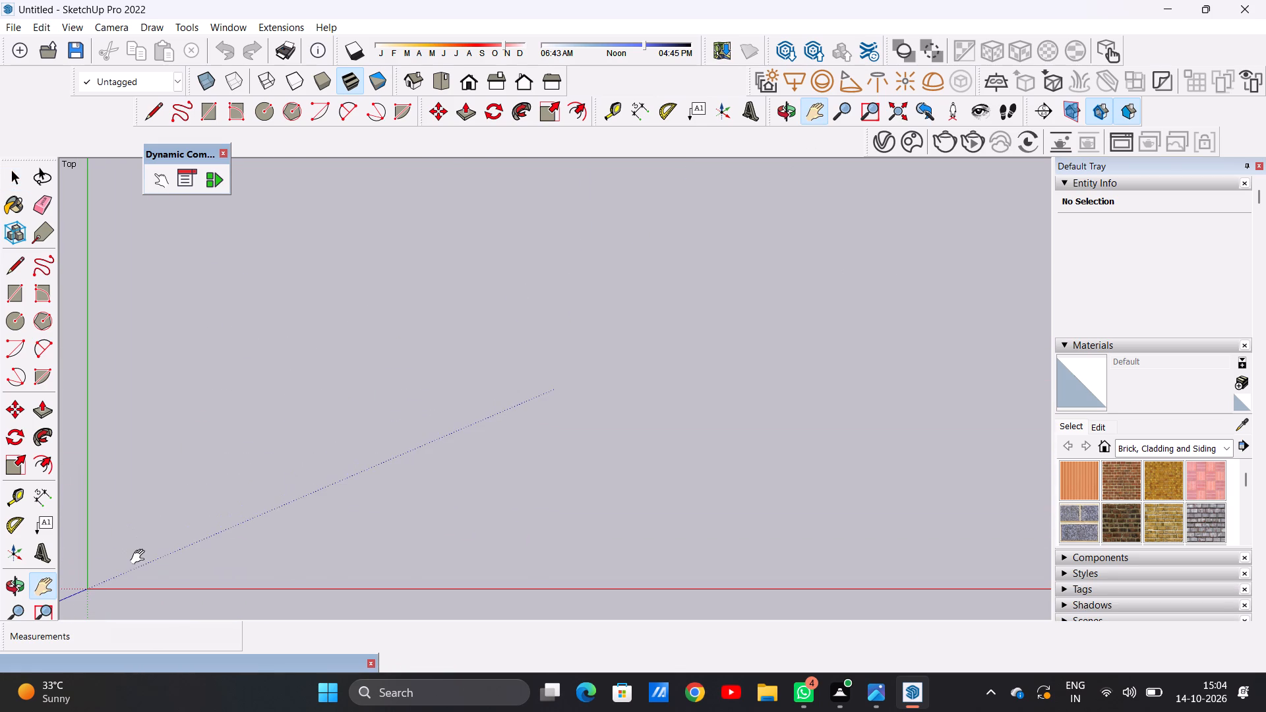
{"action": "key", "text": "space"}
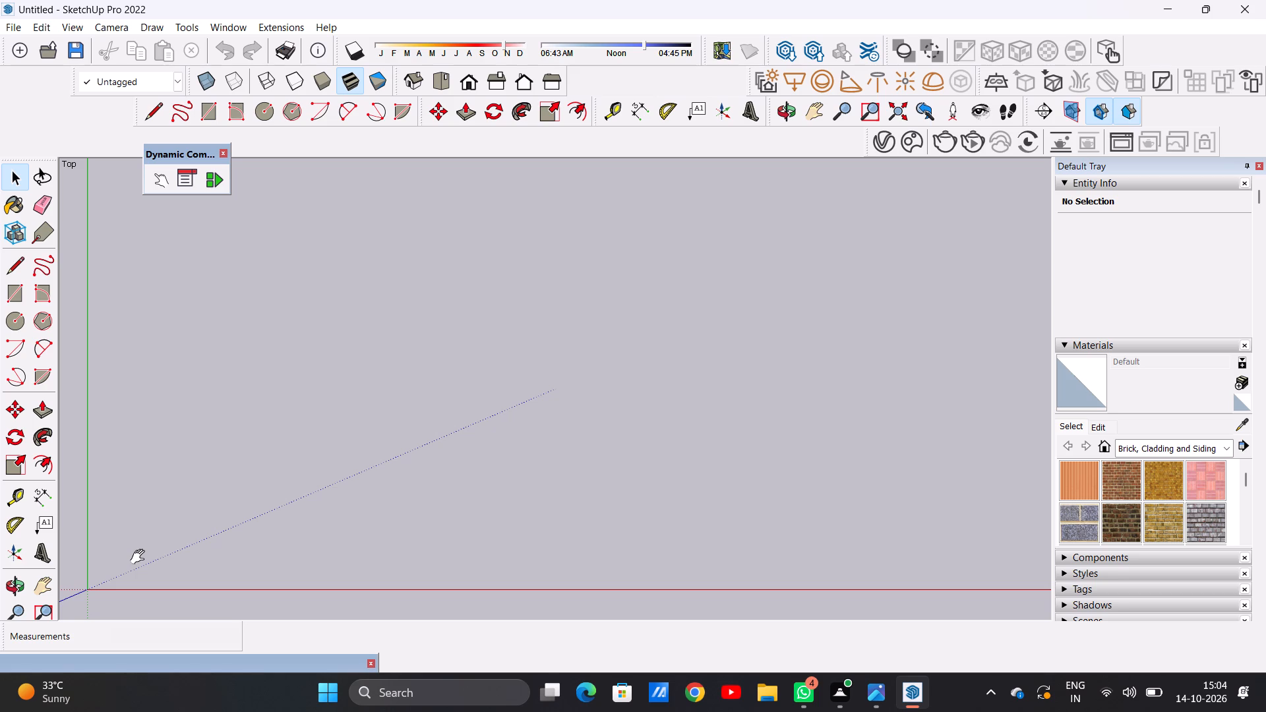
{"action": "key", "text": "space"}
{"action": "left_click", "coordinate": [206, 106]}
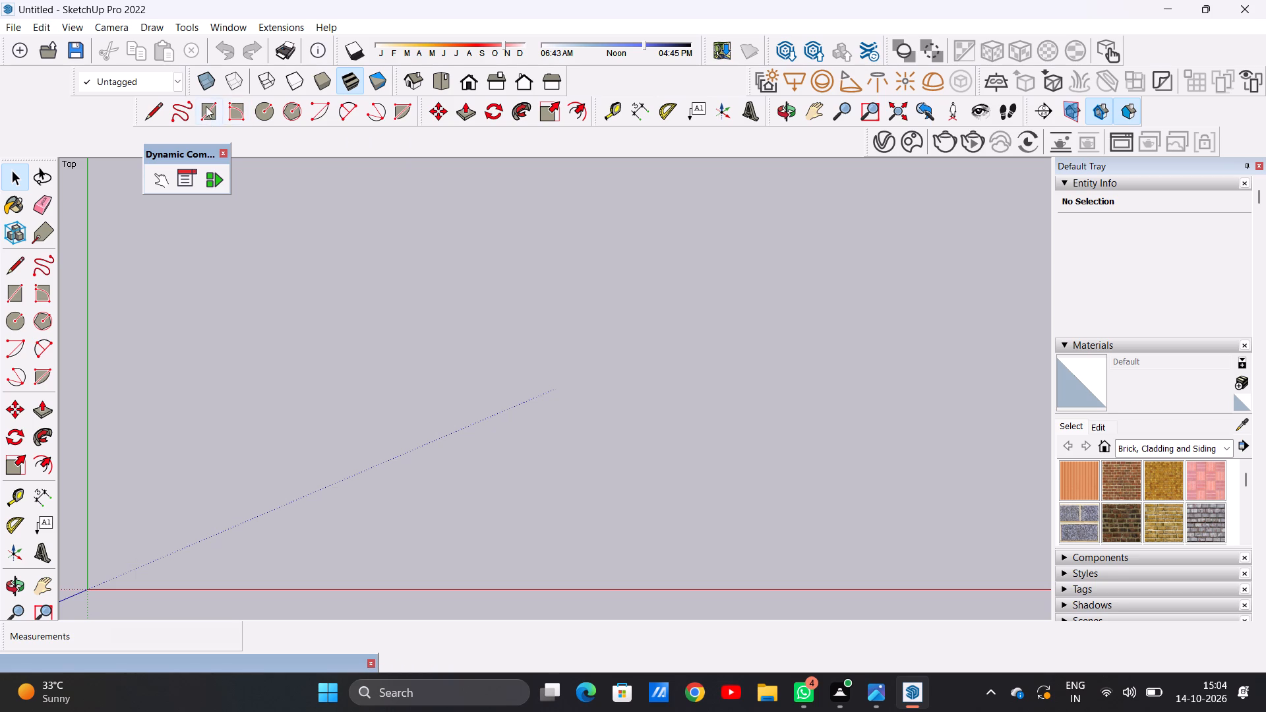
{"action": "left_click", "coordinate": [292, 168]}
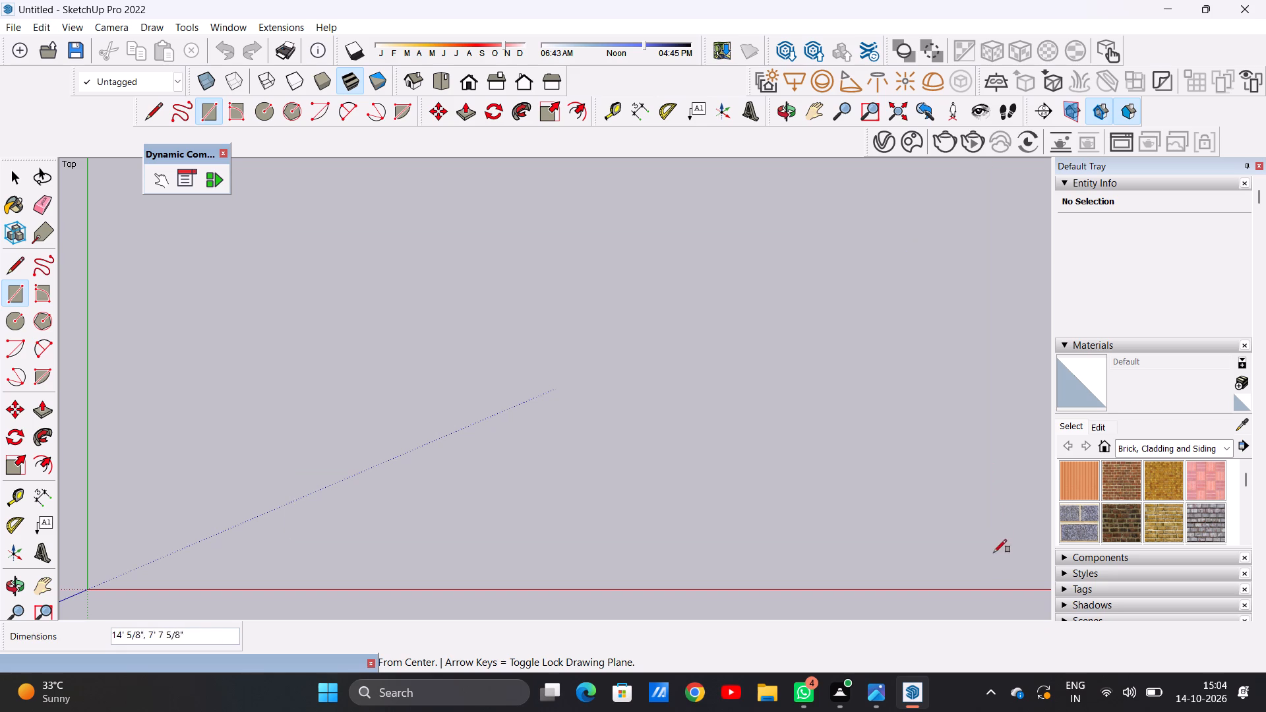
{"action": "left_click", "coordinate": [1008, 574]}
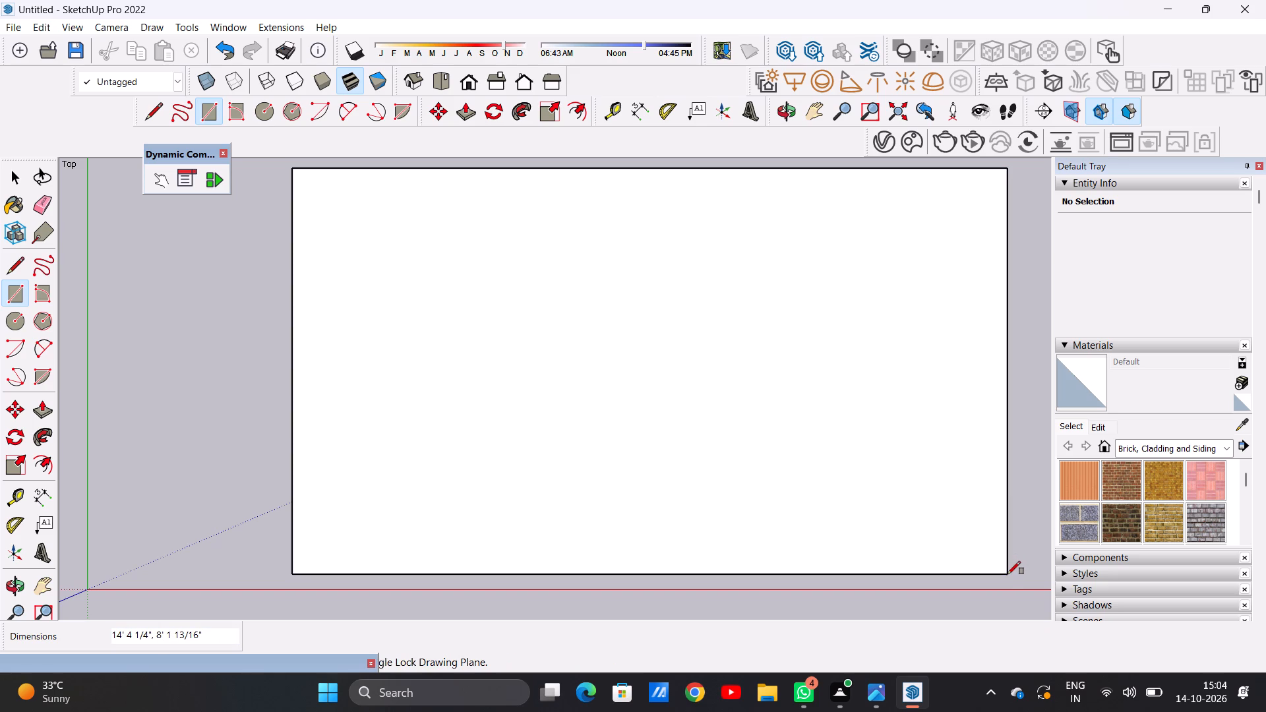
{"action": "key", "text": "space"}
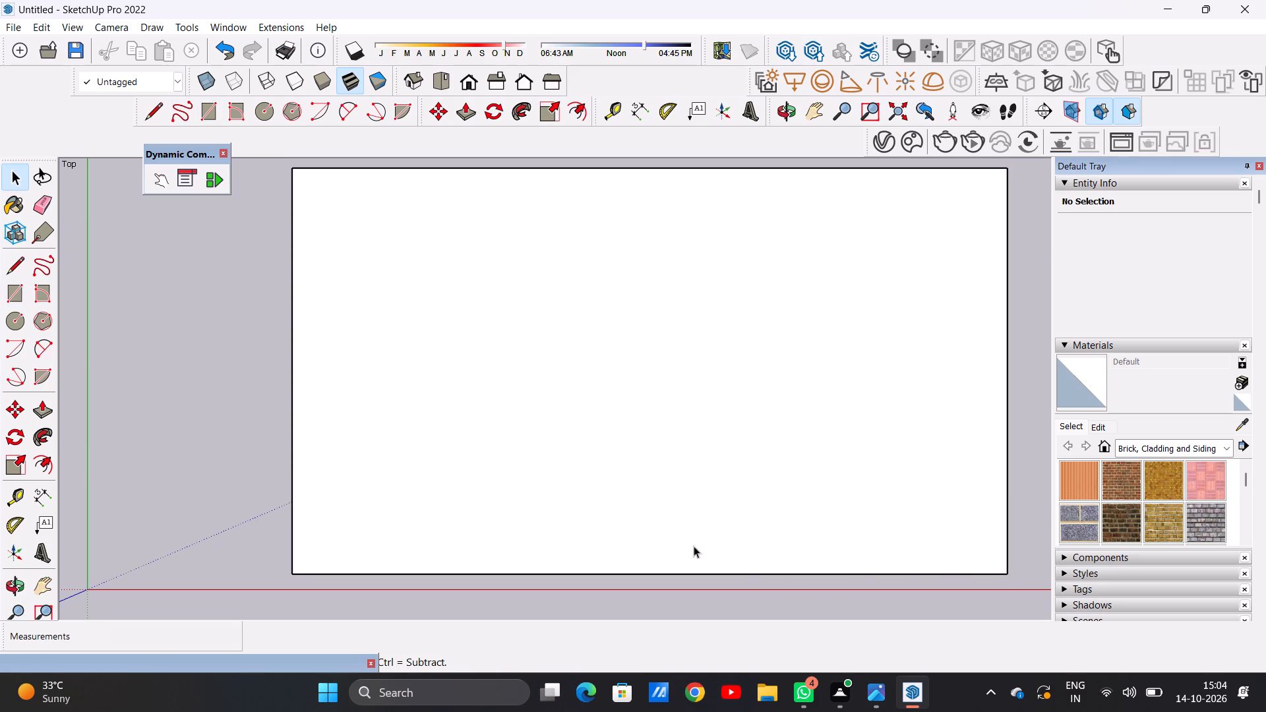
Move the whole rectangle, face and edges, about 18' diagonally away from the origin.
{"action": "scroll", "coordinate": [112, 527], "scroll_direction": "down", "scroll_amount": 4}
{"action": "scroll", "coordinate": [106, 527], "scroll_direction": "down", "scroll_amount": 18}
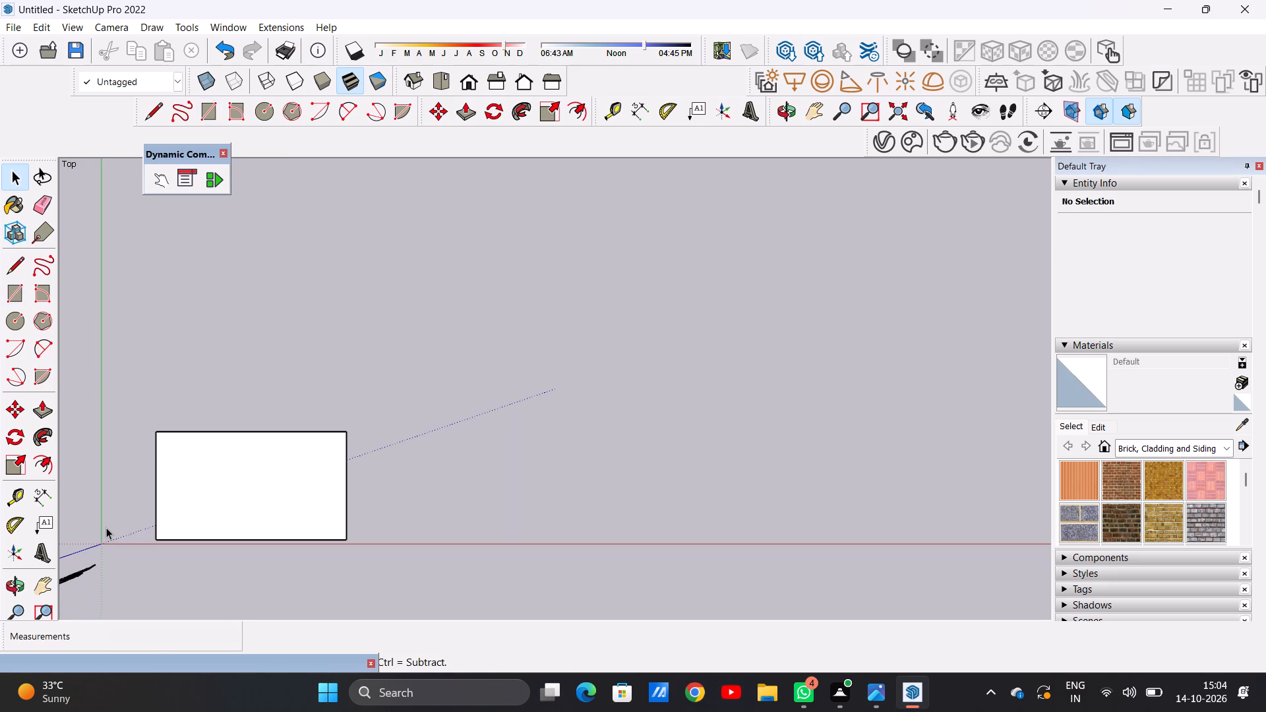
{"action": "scroll", "coordinate": [106, 527], "scroll_direction": "down", "scroll_amount": 1}
{"action": "scroll", "coordinate": [411, 350], "scroll_direction": "up", "scroll_amount": 3}
{"action": "double_click", "coordinate": [301, 510]}
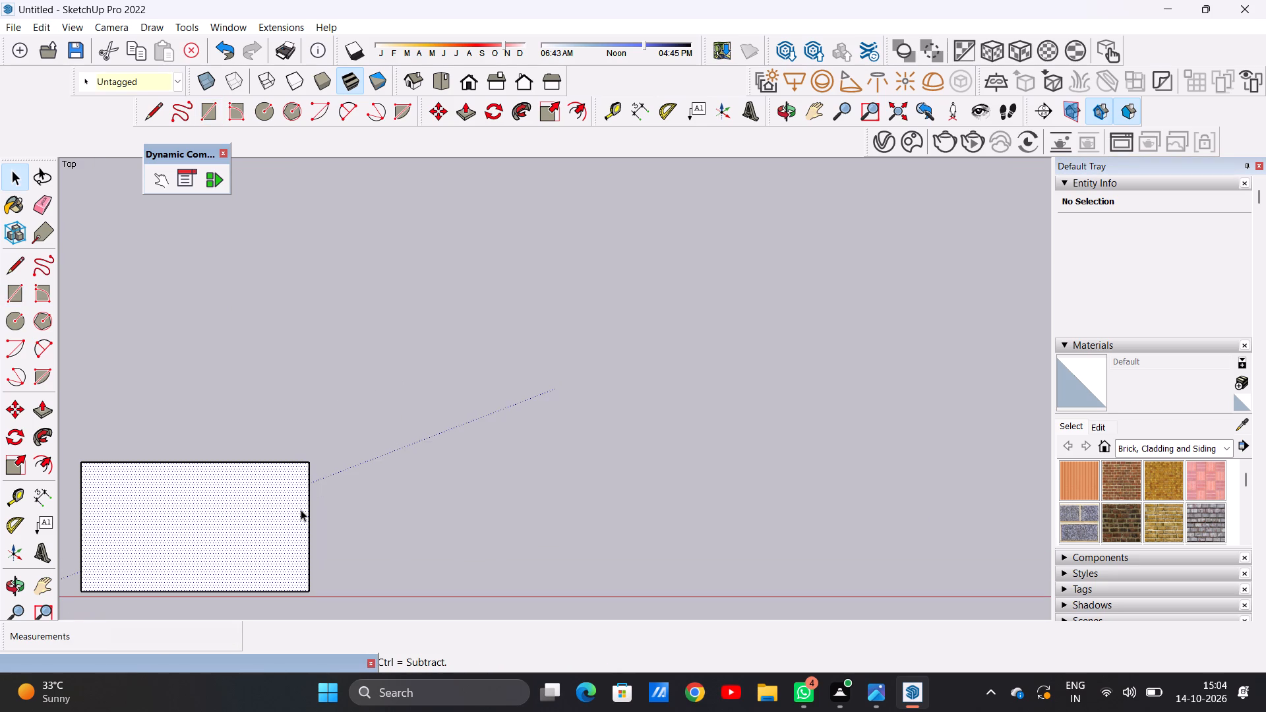
{"action": "key", "text": "m"}
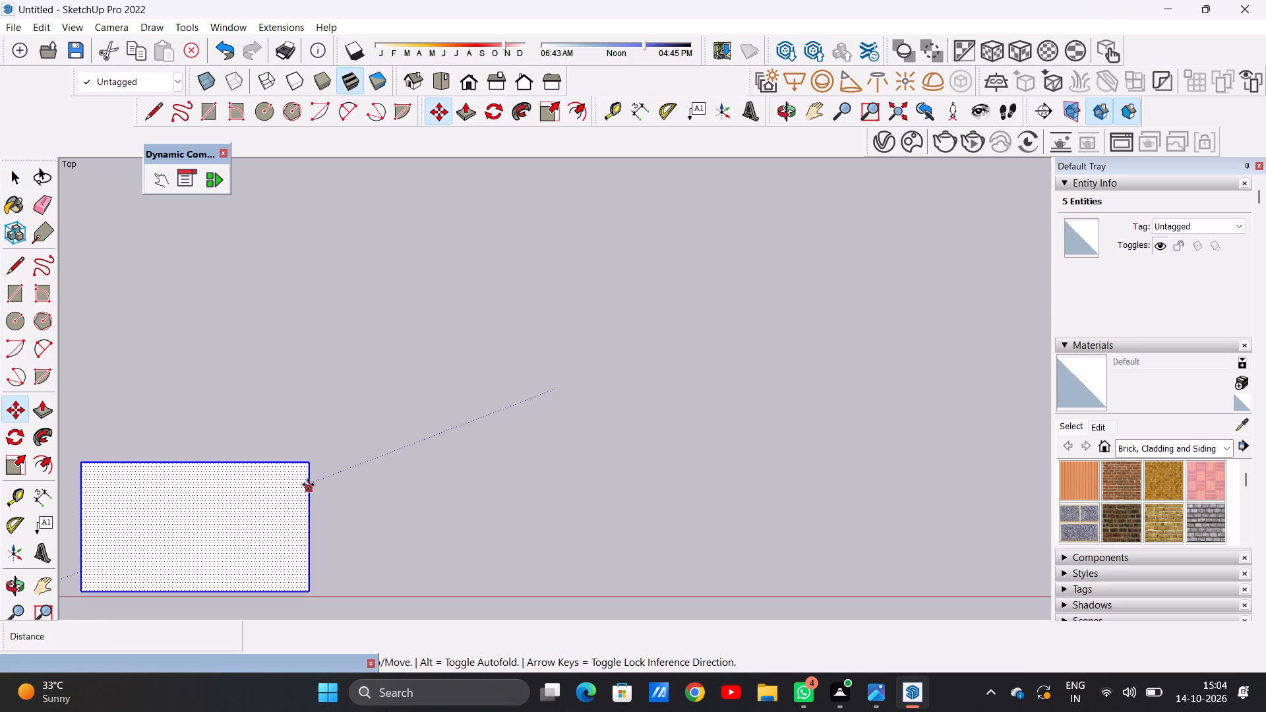
{"action": "left_click", "coordinate": [313, 464]}
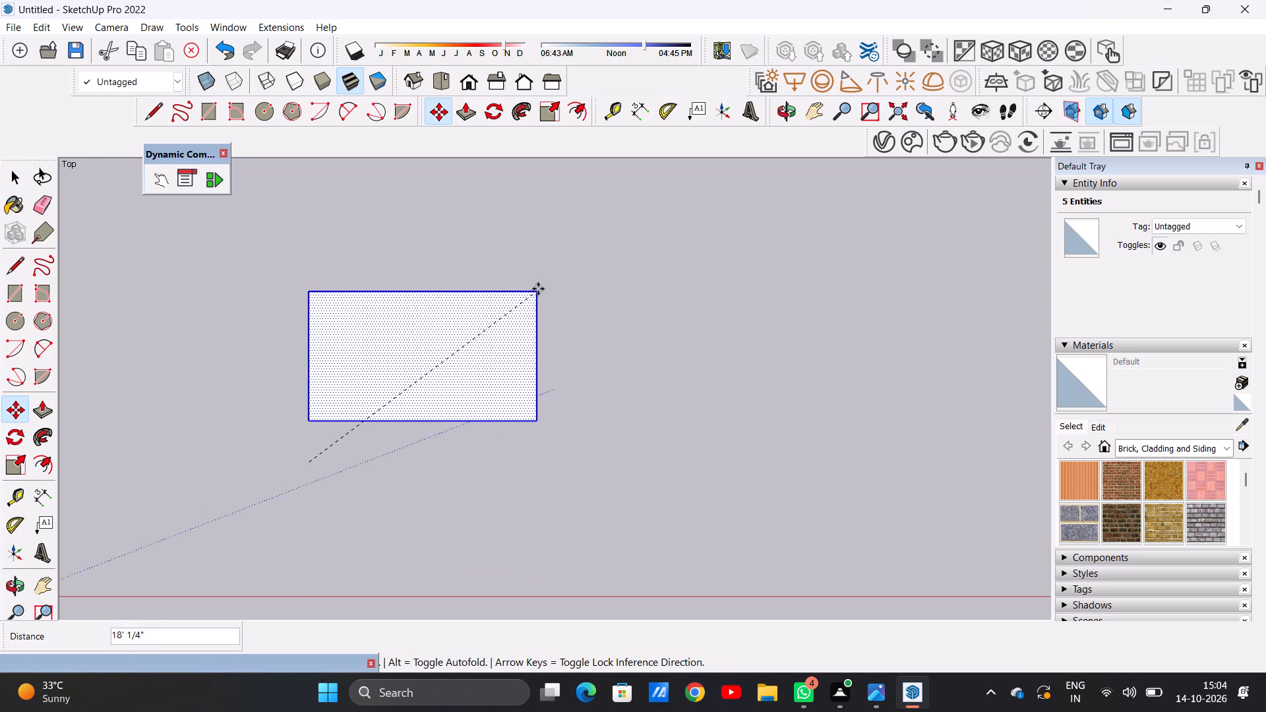
{"action": "left_click", "coordinate": [540, 296]}
{"action": "key", "text": "space"}
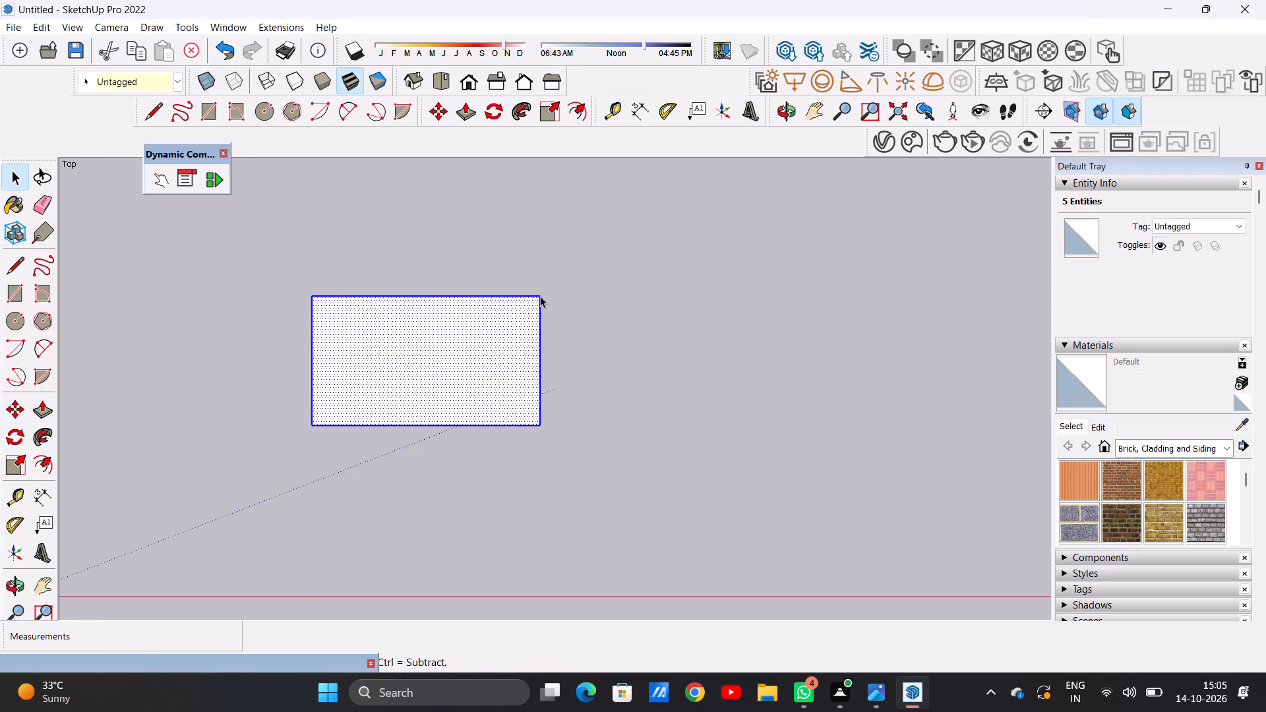
{"action": "left_click", "coordinate": [582, 323]}
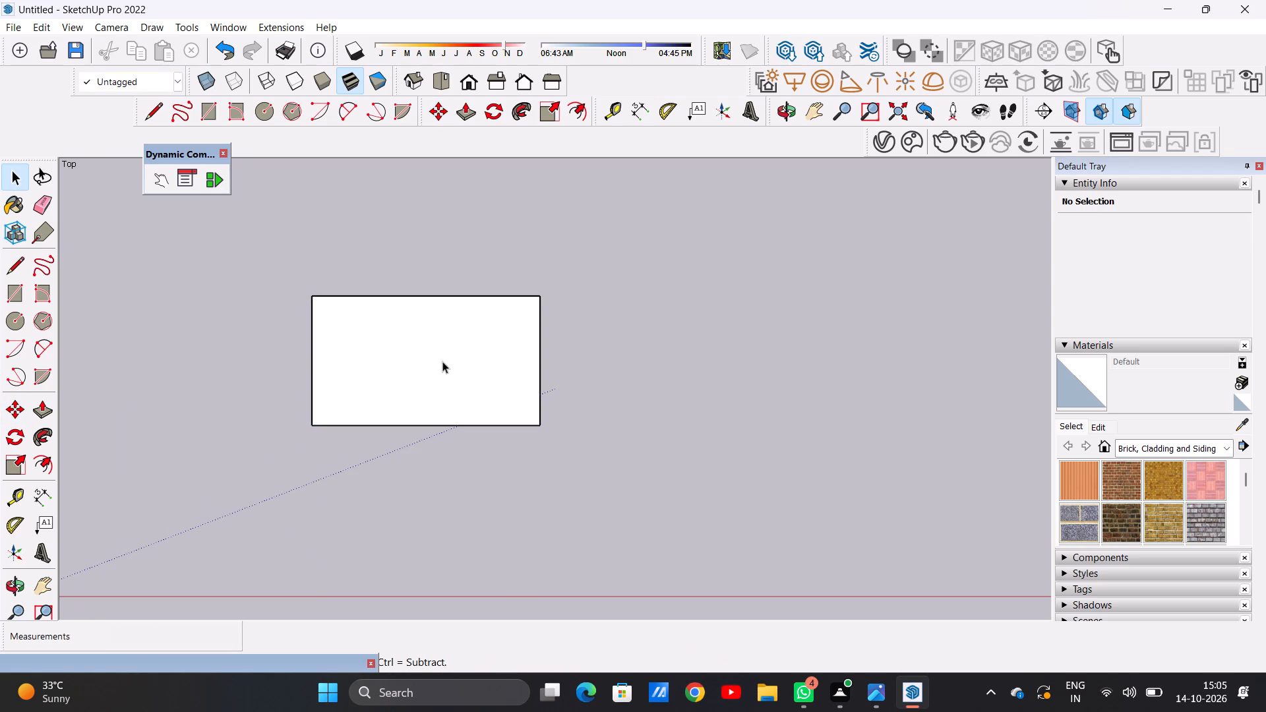
Draw an adjoining rectangle about 8' 5" by 8' 2" off the first rectangle's right edge, matching its height.
{"action": "scroll", "coordinate": [442, 361], "scroll_direction": "up", "scroll_amount": 2}
{"action": "key", "text": "r"}
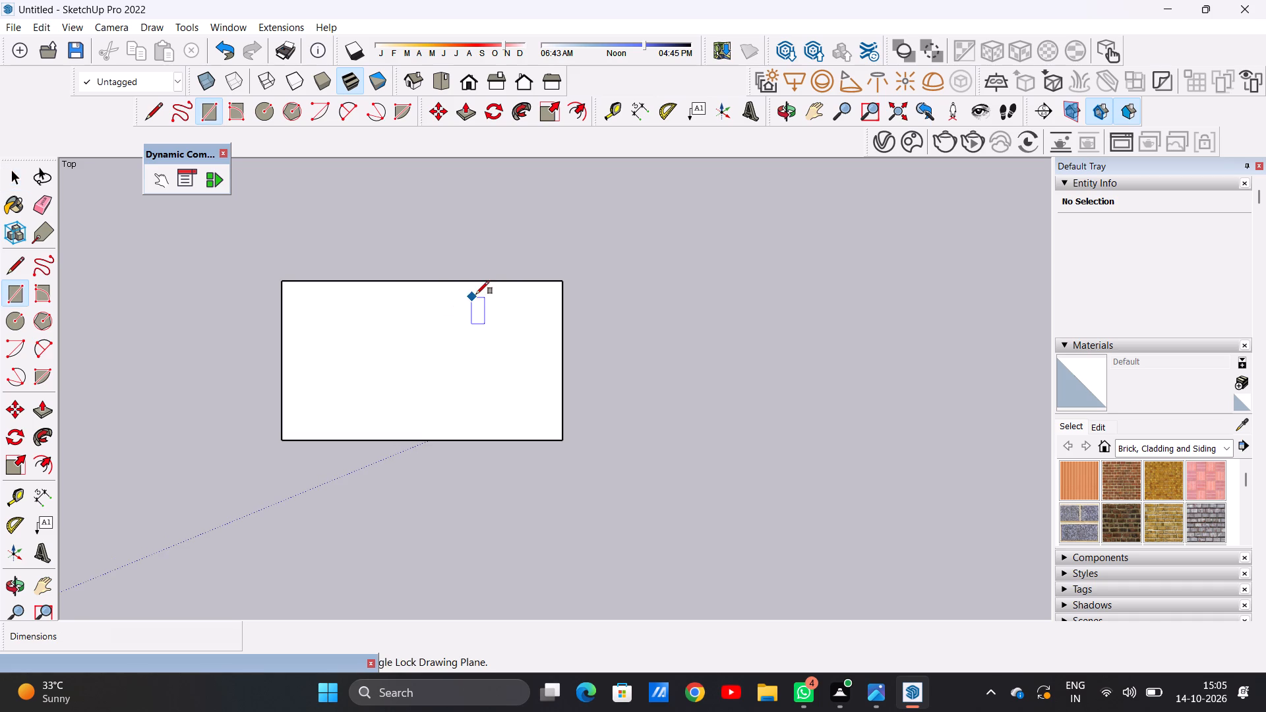
{"action": "left_click", "coordinate": [564, 282]}
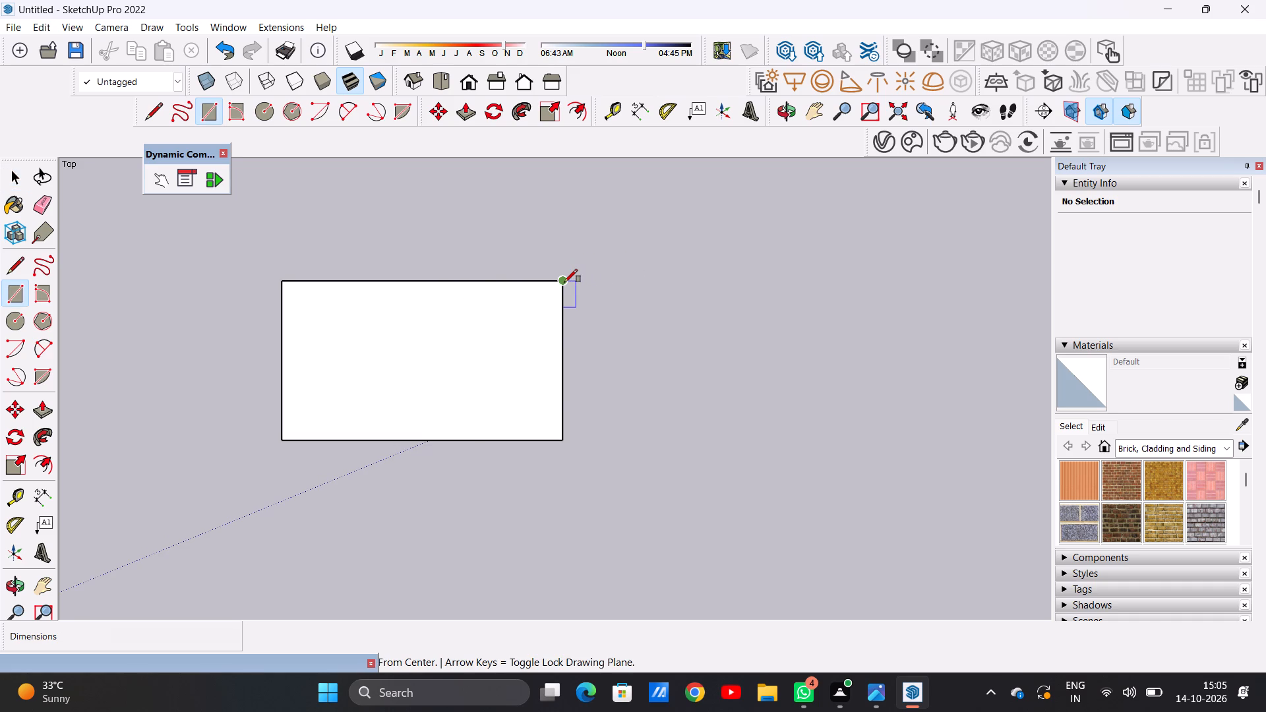
{"action": "left_click", "coordinate": [566, 439]}
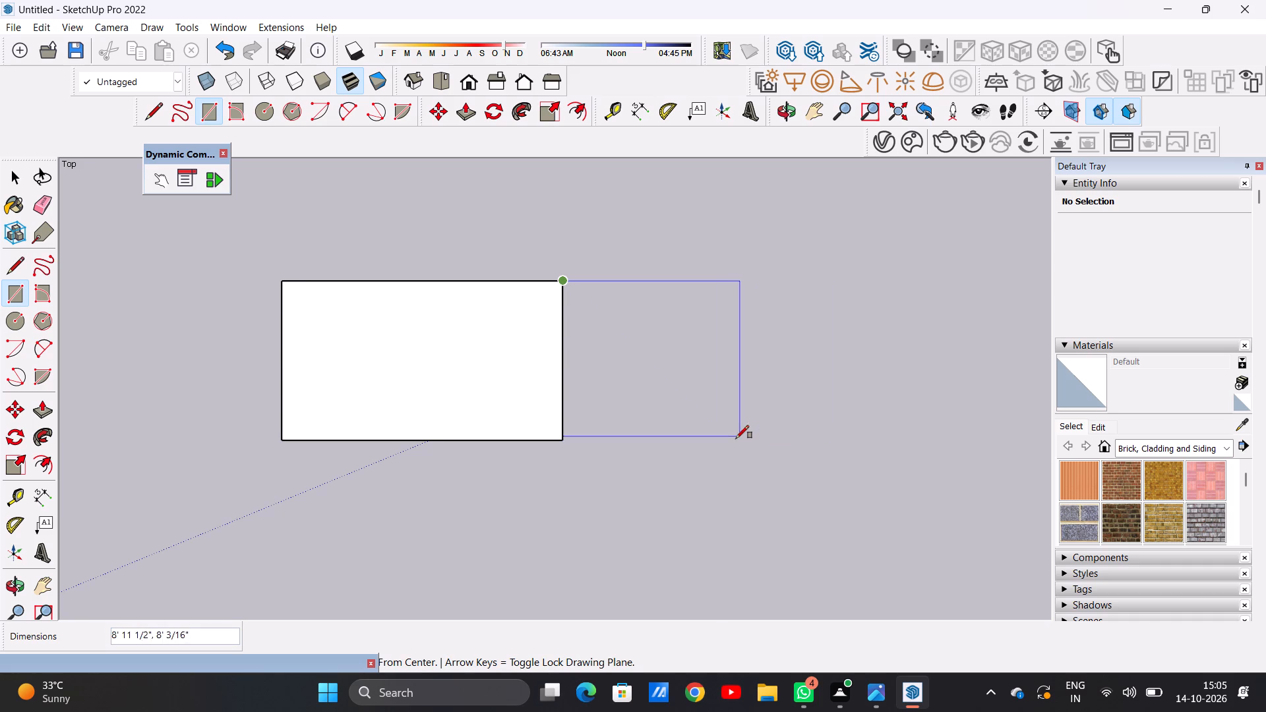
{"action": "left_click", "coordinate": [566, 444]}
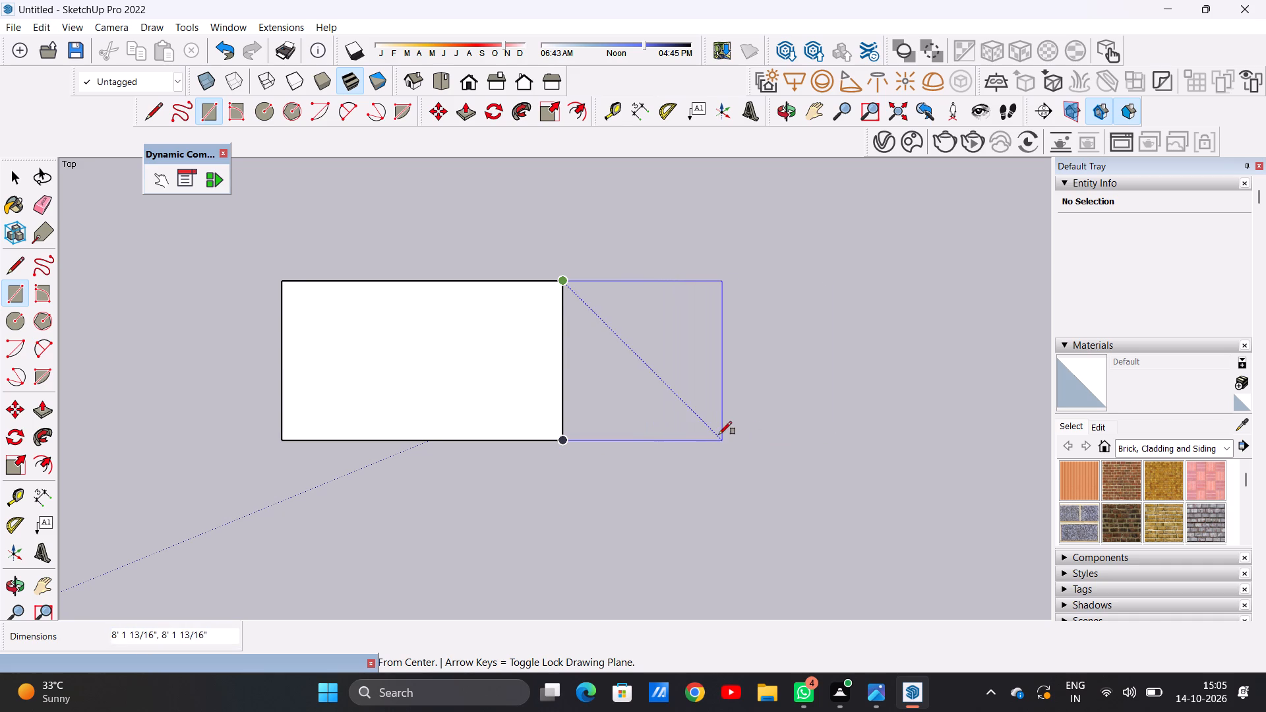
{"action": "left_click", "coordinate": [727, 433]}
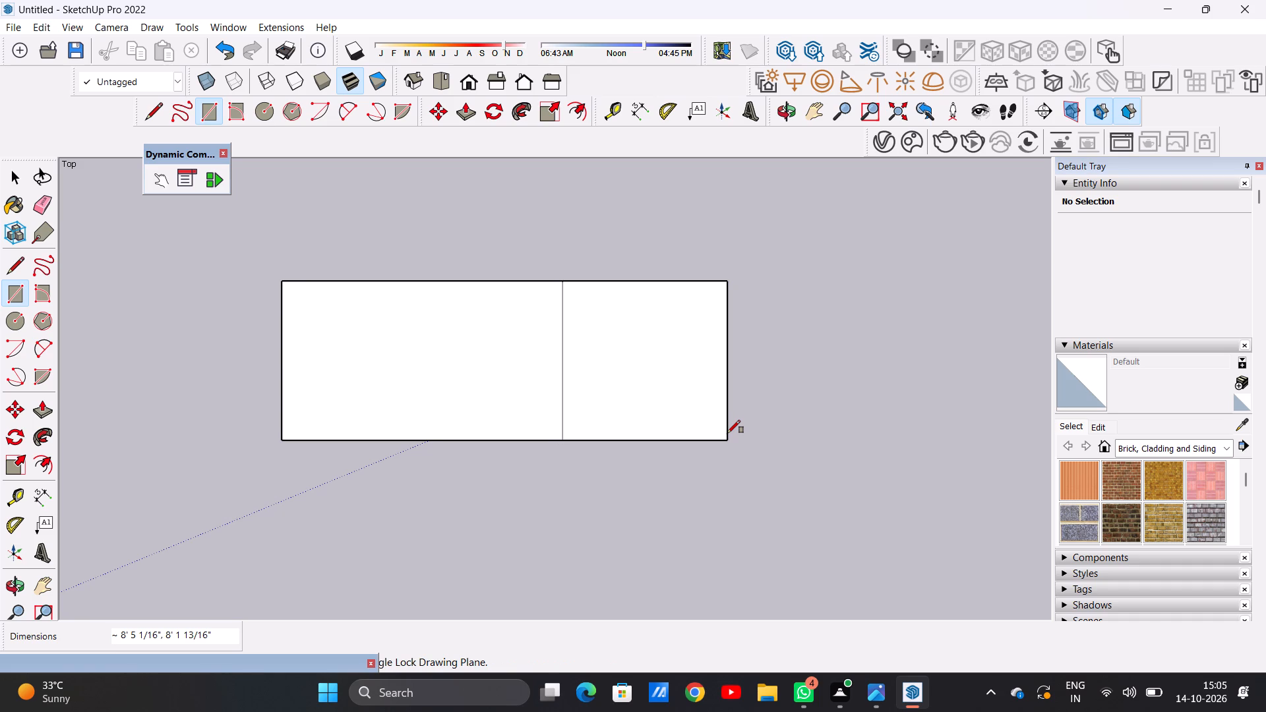
Draw a rectangle about 22' 9" by 5' 5" along the full upper edge of the two joined rectangles.
{"action": "scroll", "coordinate": [543, 492], "scroll_direction": "down", "scroll_amount": 5}
{"action": "scroll", "coordinate": [572, 351], "scroll_direction": "up", "scroll_amount": 5}
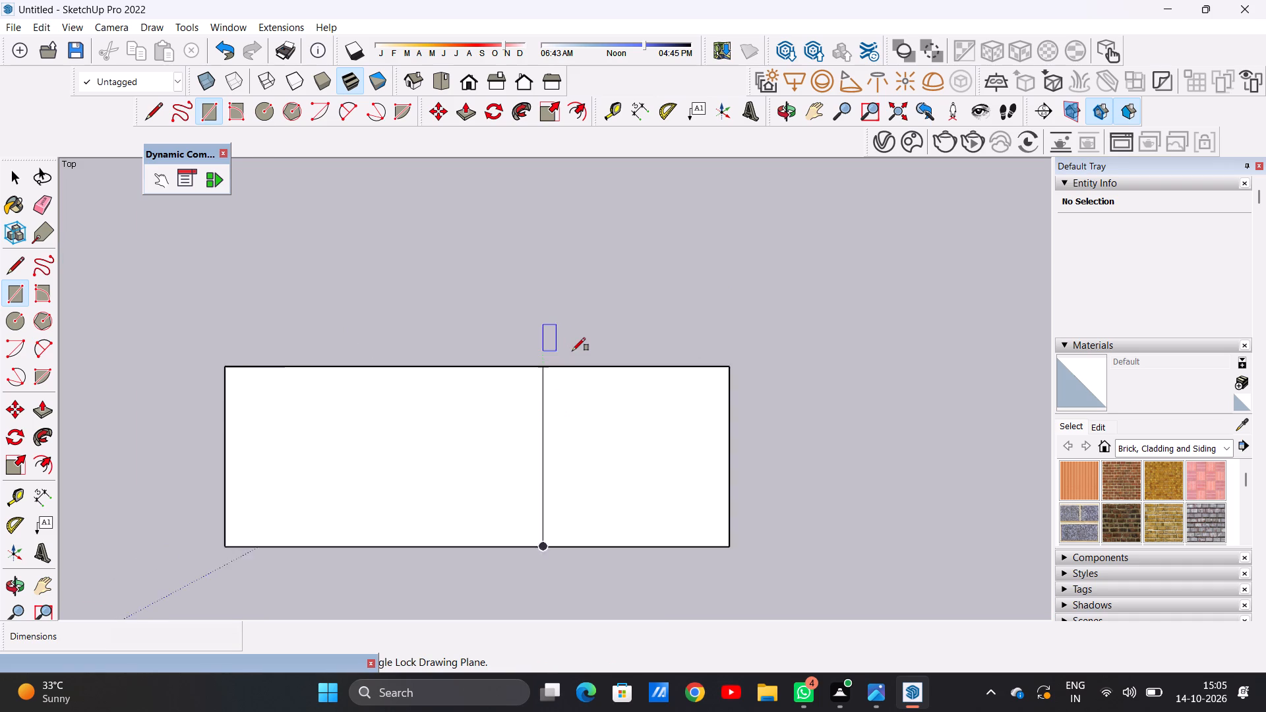
{"action": "scroll", "coordinate": [572, 351], "scroll_direction": "up", "scroll_amount": 2}
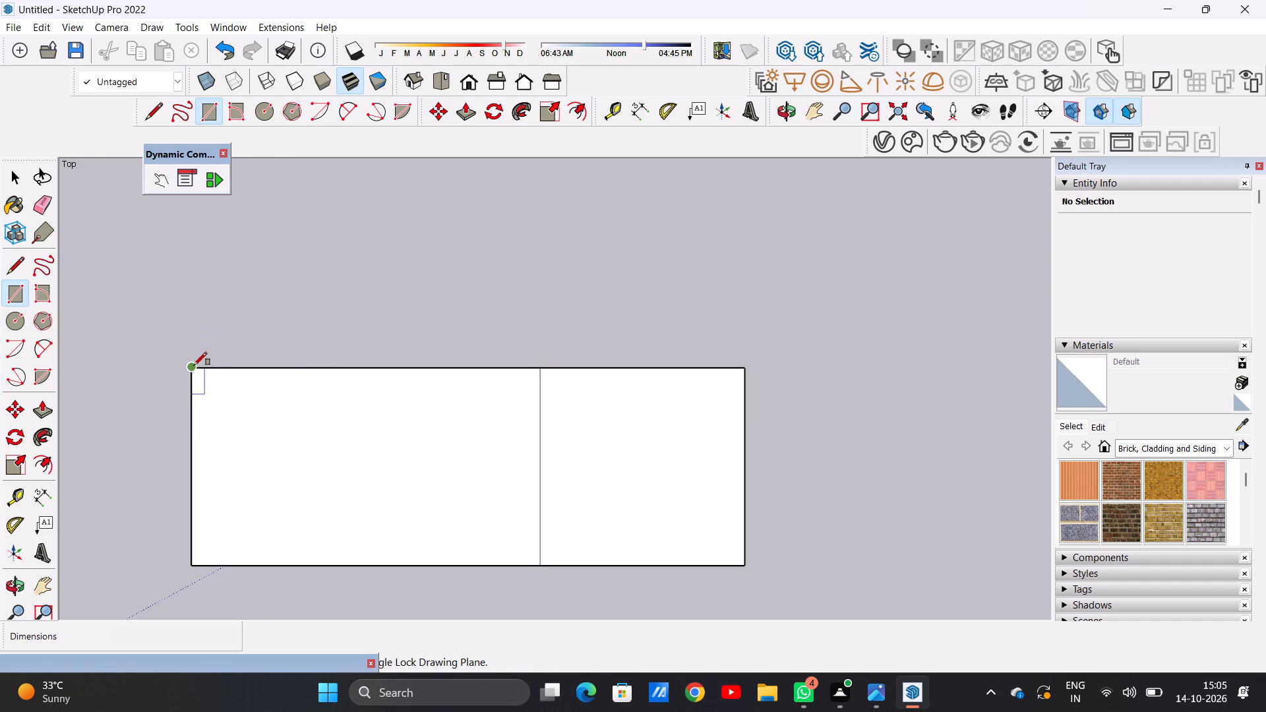
{"action": "left_click", "coordinate": [194, 365]}
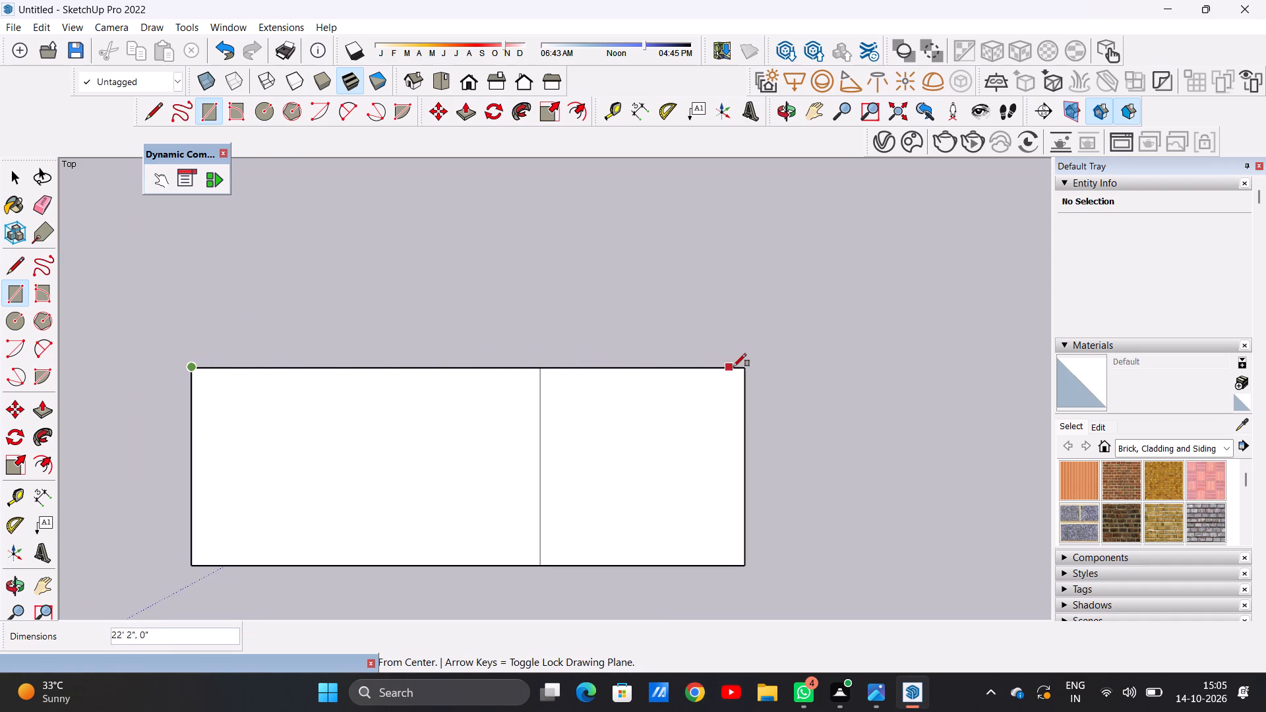
{"action": "left_click", "coordinate": [744, 364]}
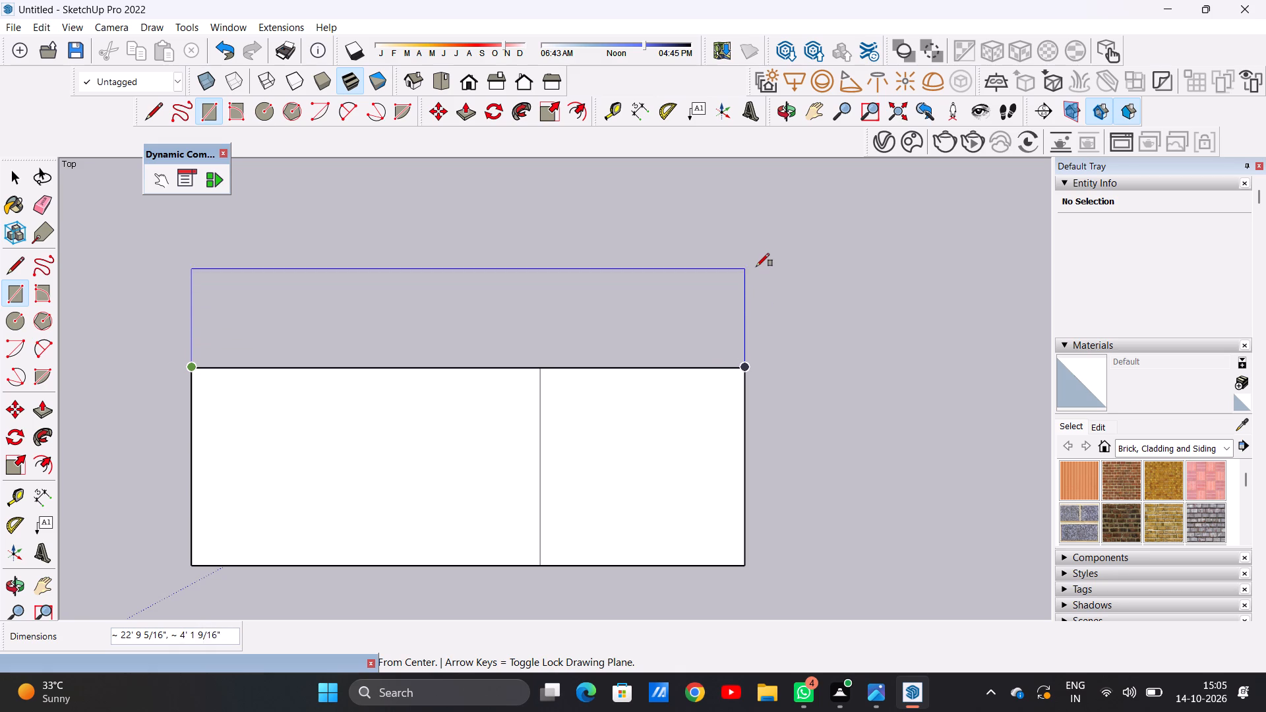
{"action": "left_click", "coordinate": [758, 235]}
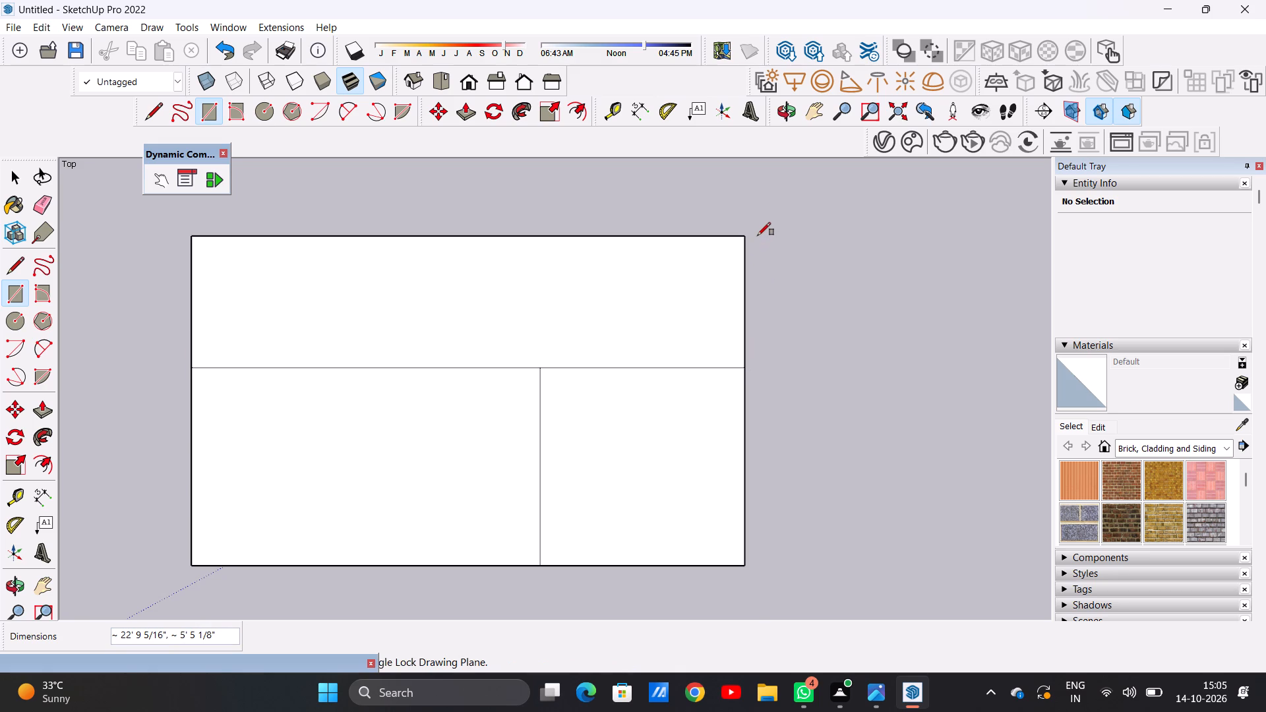
{"action": "key", "text": "space"}
Erase the inner dividing lines between the three rectangles, leaving one single face.
{"action": "scroll", "coordinate": [615, 358], "scroll_direction": "down", "scroll_amount": 3}
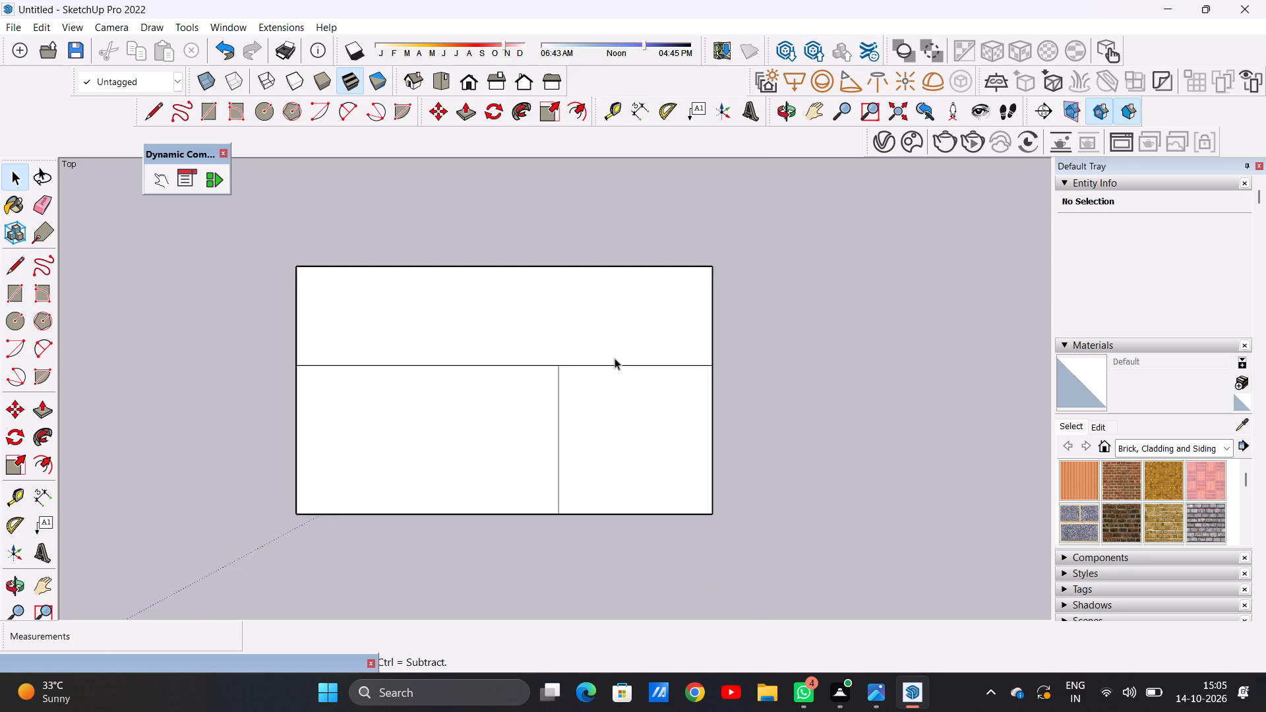
{"action": "scroll", "coordinate": [615, 358], "scroll_direction": "down", "scroll_amount": 2}
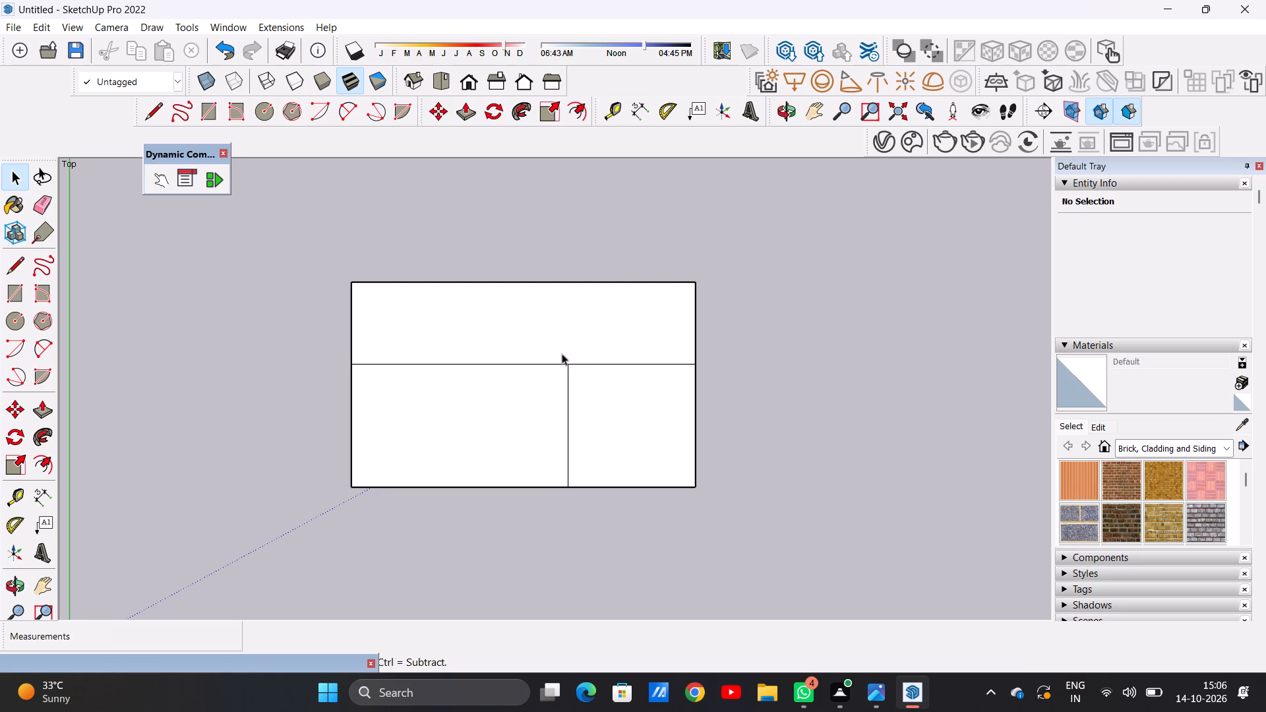
{"action": "scroll", "coordinate": [502, 429], "scroll_direction": "down", "scroll_amount": 14}
{"action": "scroll", "coordinate": [541, 430], "scroll_direction": "up", "scroll_amount": 7}
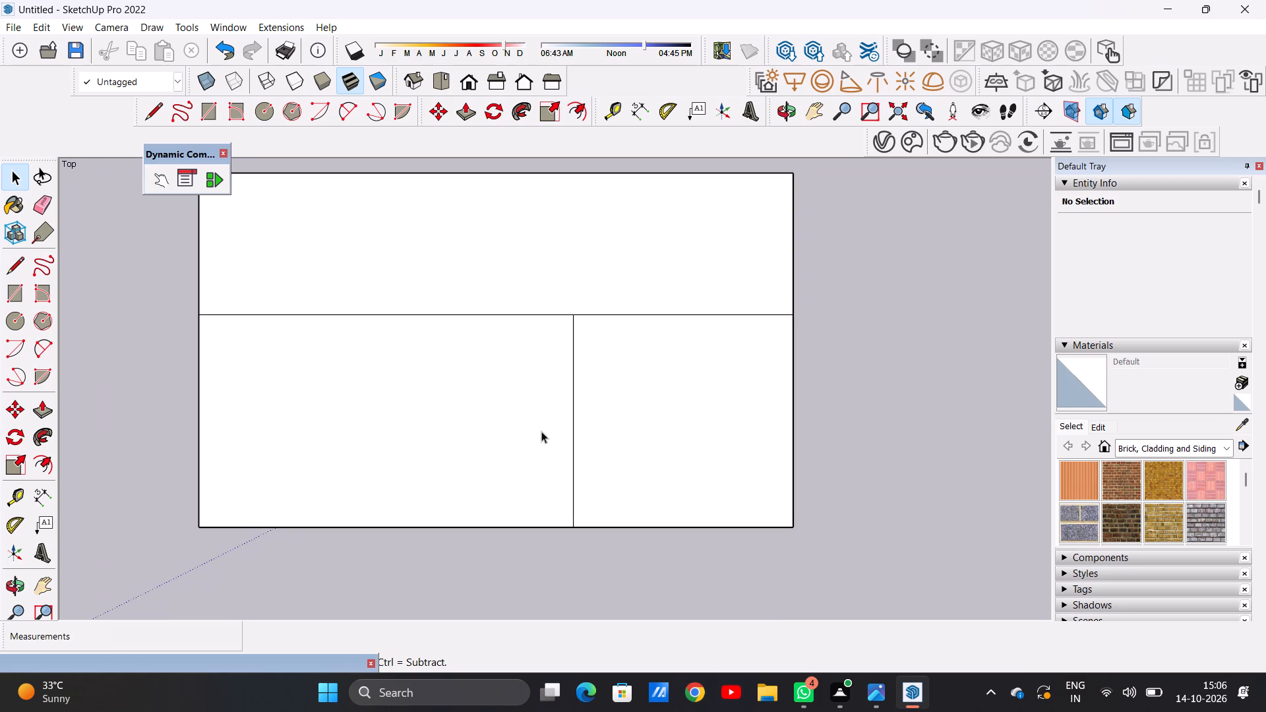
{"action": "key", "text": "e"}
{"action": "left_click_drag", "start_coordinate": [555, 303], "coordinate": [553, 341]}
{"action": "left_click_drag", "start_coordinate": [628, 303], "coordinate": [624, 333]}
{"action": "left_click_drag", "start_coordinate": [604, 359], "coordinate": [582, 365]}
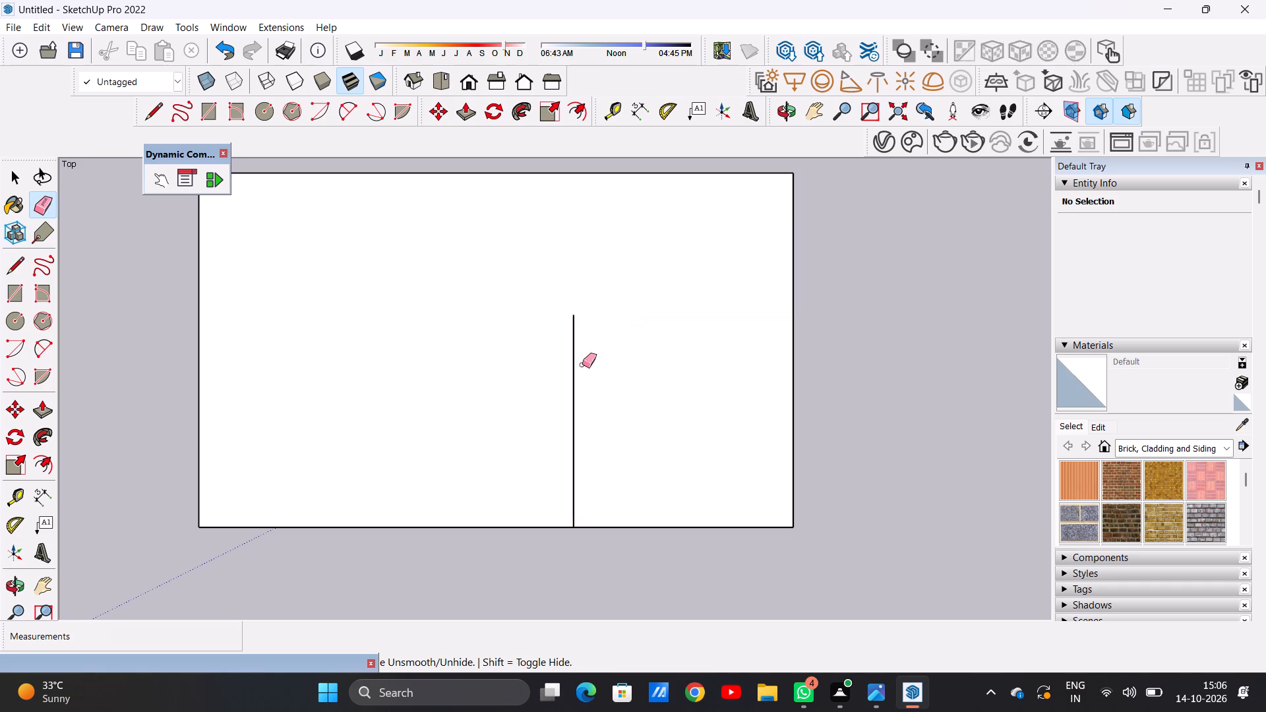
{"action": "left_click_drag", "start_coordinate": [582, 365], "coordinate": [556, 373]}
{"action": "key", "text": "space"}
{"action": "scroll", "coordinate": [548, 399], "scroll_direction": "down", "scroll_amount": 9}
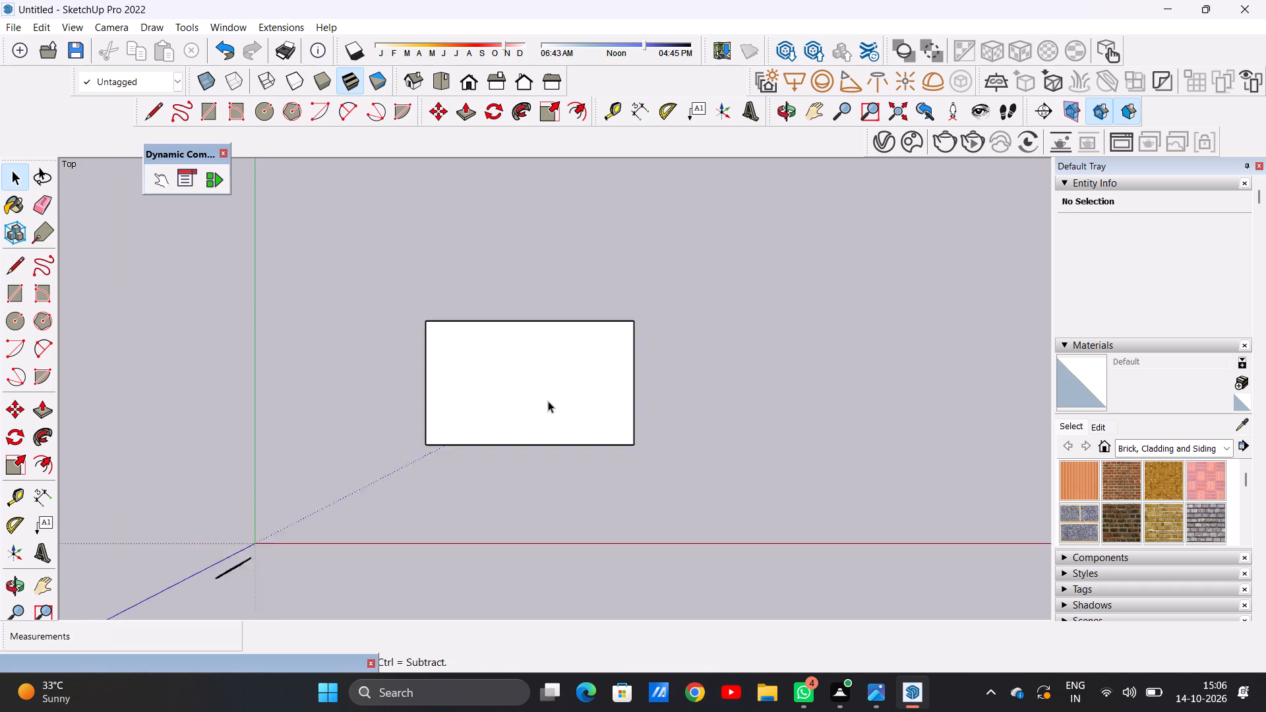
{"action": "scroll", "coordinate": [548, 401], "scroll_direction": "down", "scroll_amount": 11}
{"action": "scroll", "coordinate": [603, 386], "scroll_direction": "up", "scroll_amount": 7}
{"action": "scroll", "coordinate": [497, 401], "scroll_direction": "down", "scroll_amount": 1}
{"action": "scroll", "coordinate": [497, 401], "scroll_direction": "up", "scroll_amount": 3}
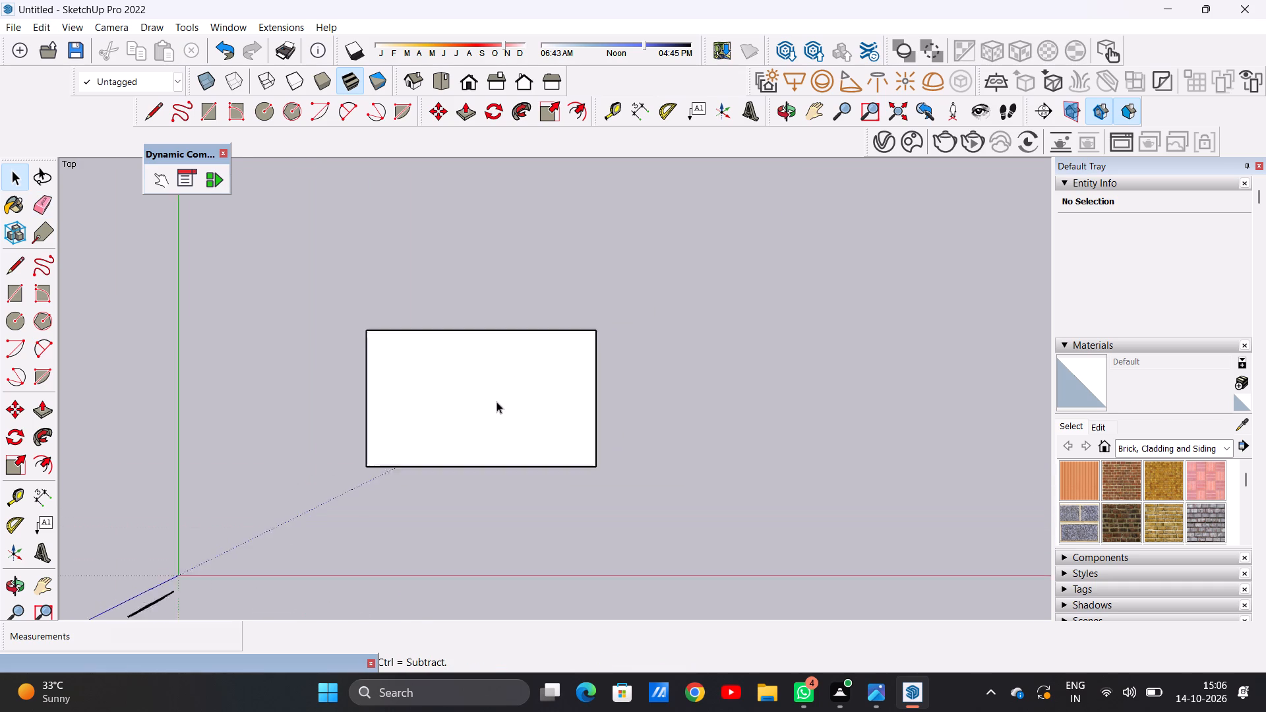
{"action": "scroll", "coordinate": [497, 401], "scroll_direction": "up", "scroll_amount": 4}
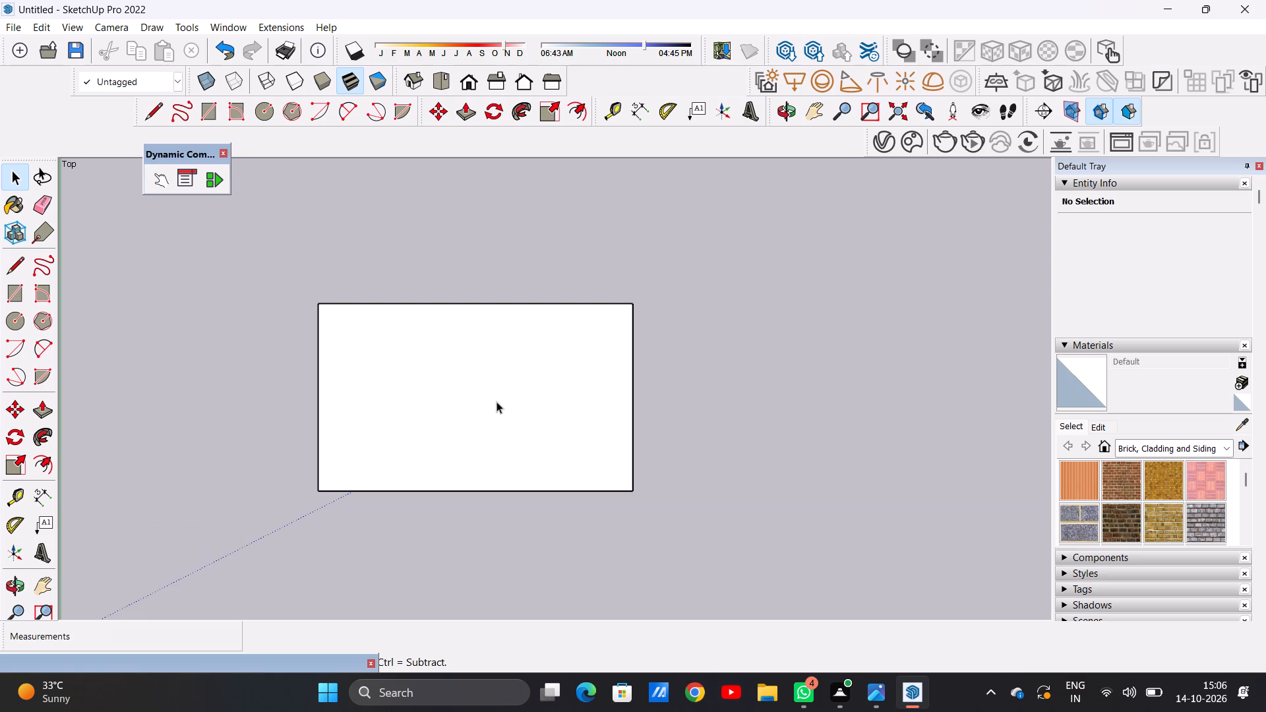
Draw a rectangle about 22' 9" by 6' along the full upper edge of the base face.
{"action": "scroll", "coordinate": [497, 401], "scroll_direction": "up", "scroll_amount": 2}
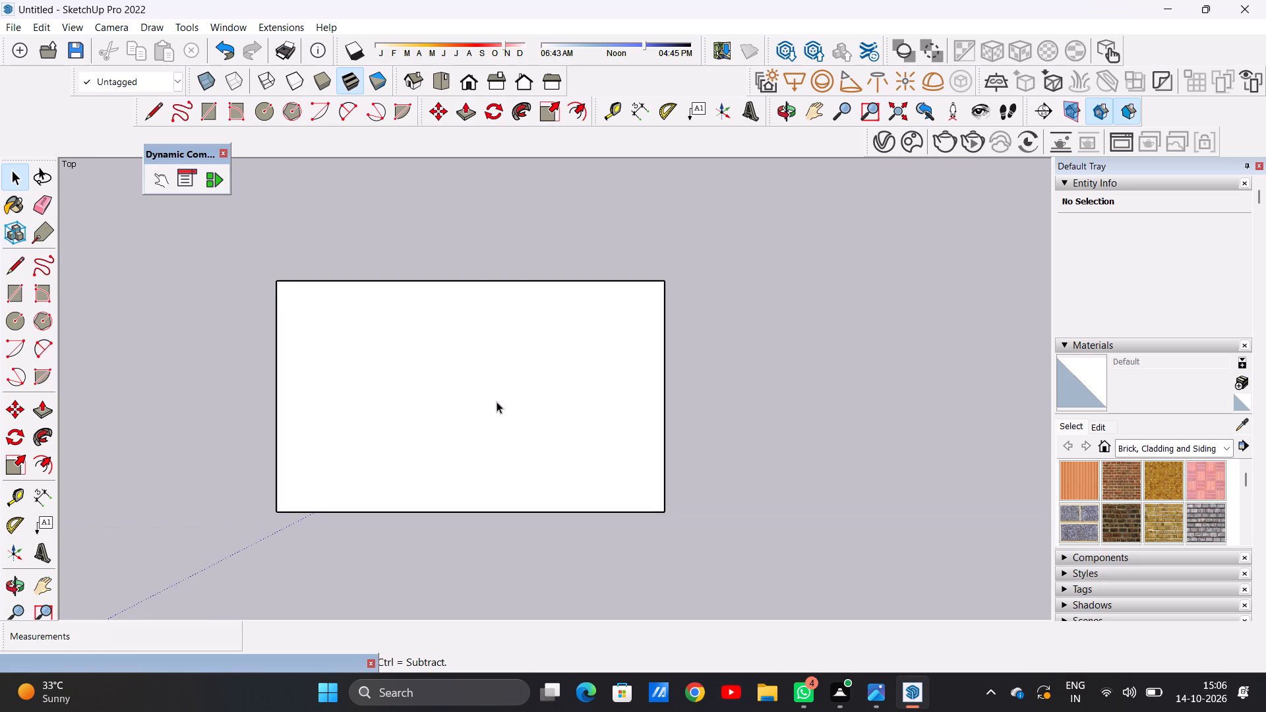
{"action": "key", "text": "r"}
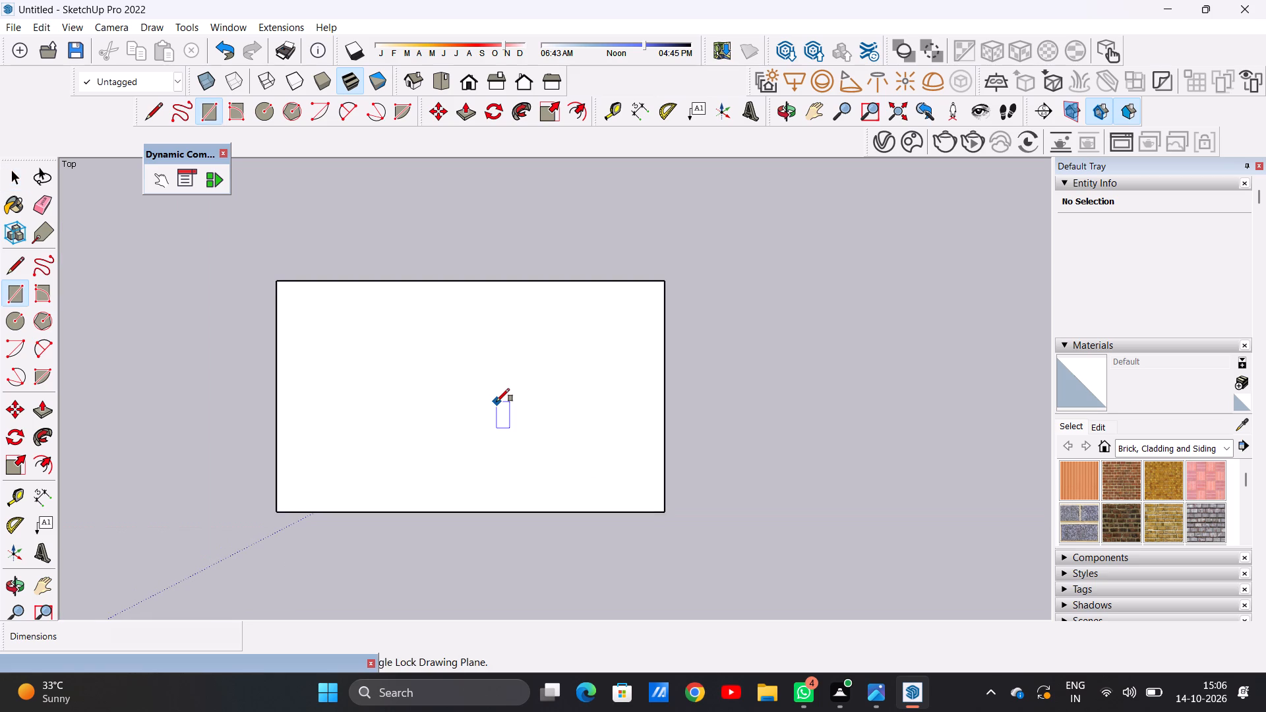
{"action": "left_click", "coordinate": [275, 279]}
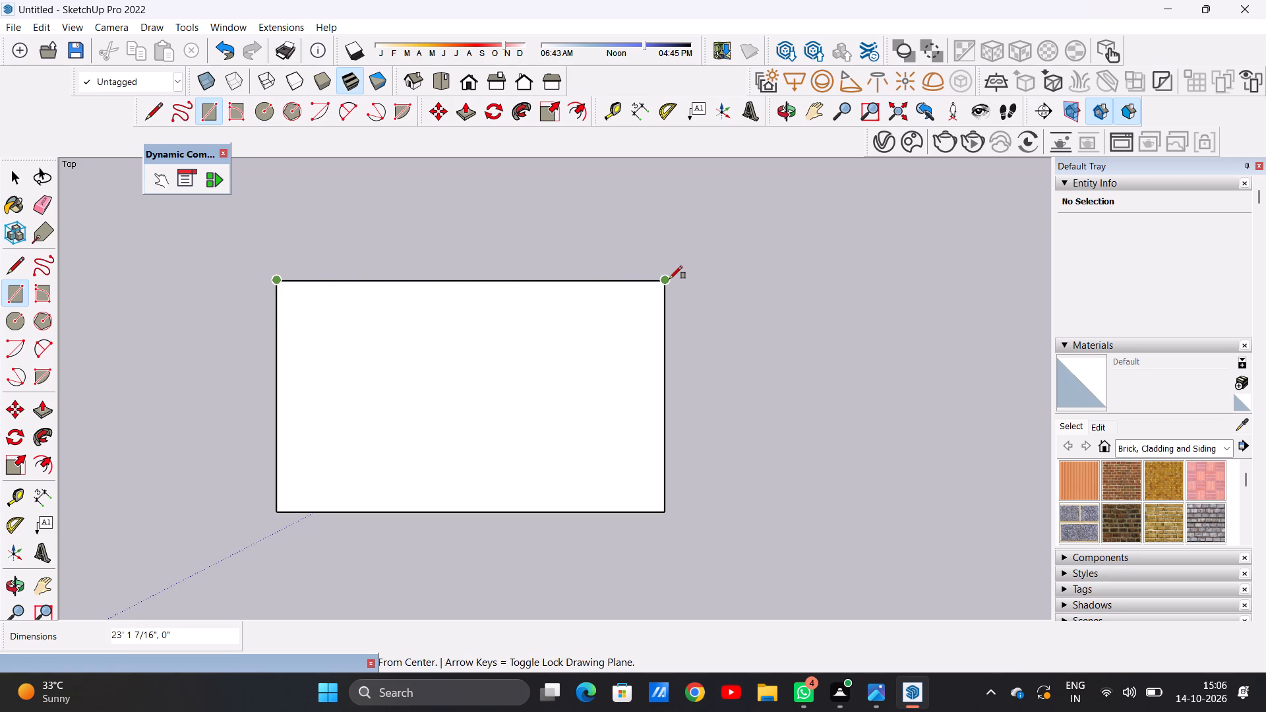
{"action": "left_click", "coordinate": [669, 279]}
{"action": "left_click", "coordinate": [671, 178]}
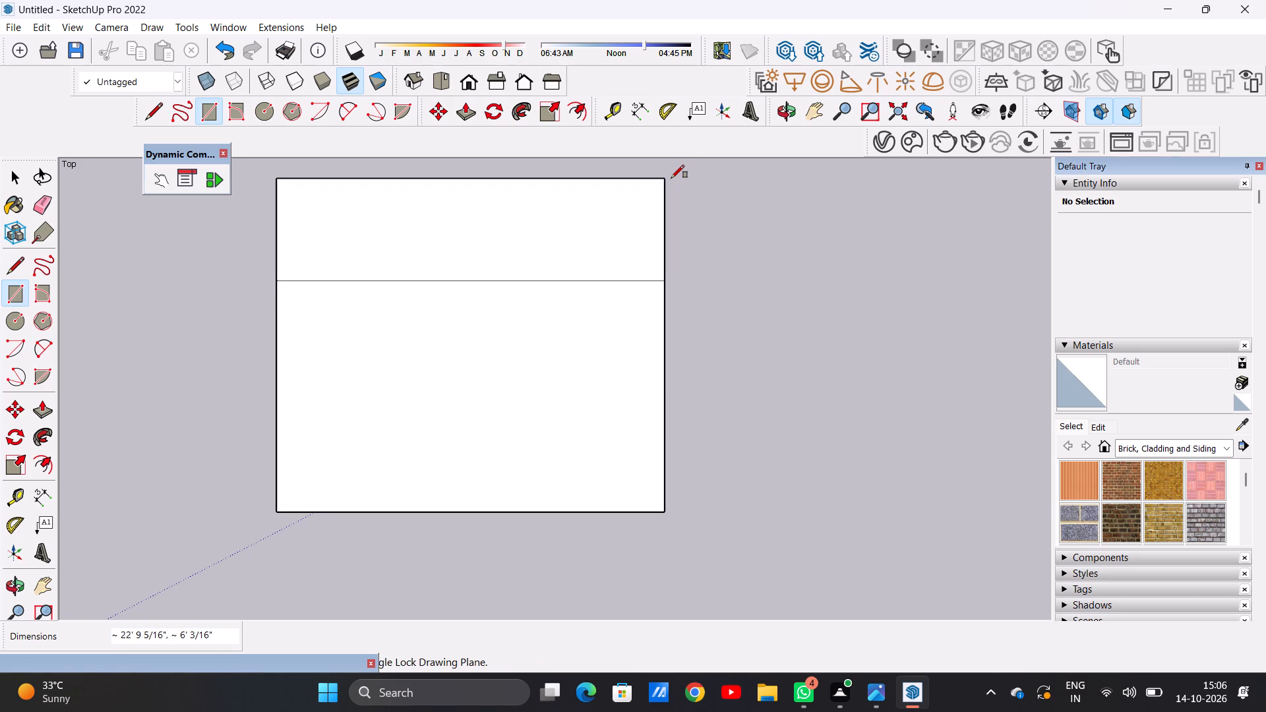
{"action": "key", "text": "space"}
Erase the dividing line between the upper rectangle and the base face, merging them into one face.
{"action": "key", "text": "e"}
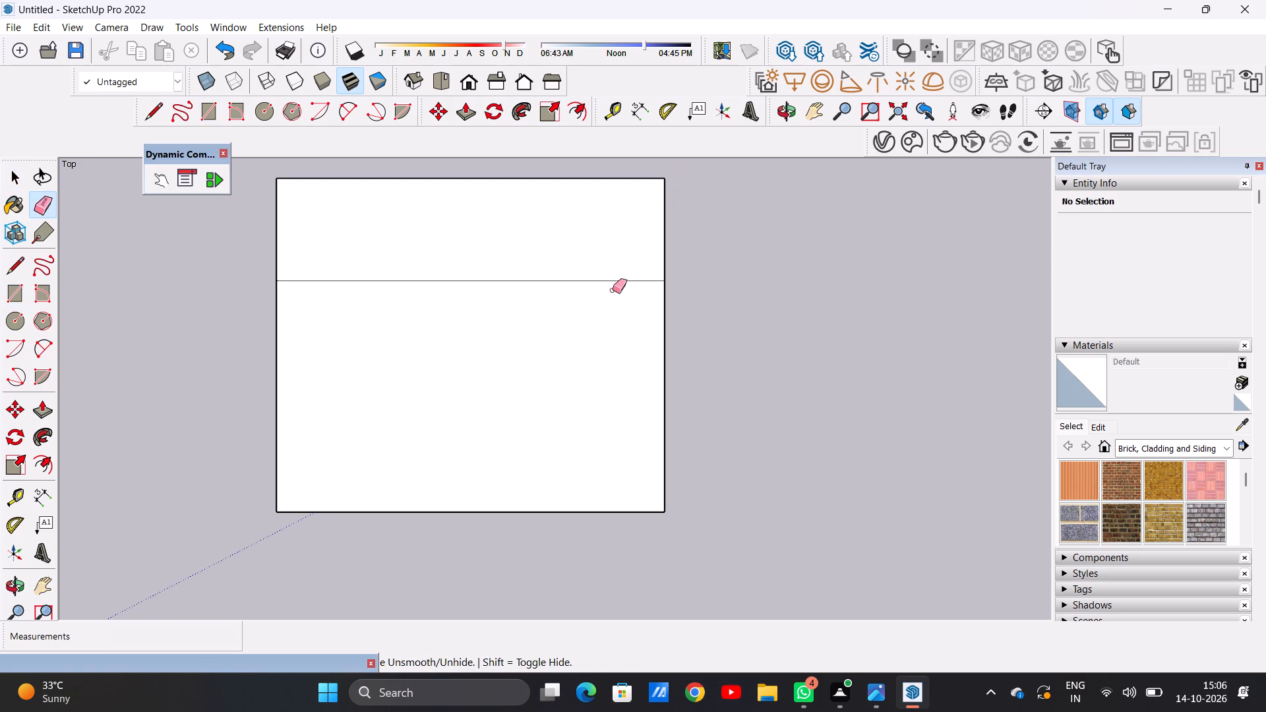
{"action": "left_click_drag", "start_coordinate": [590, 268], "coordinate": [580, 301]}
{"action": "scroll", "coordinate": [475, 427], "scroll_direction": "down", "scroll_amount": 7}
{"action": "scroll", "coordinate": [500, 410], "scroll_direction": "up", "scroll_amount": 3}
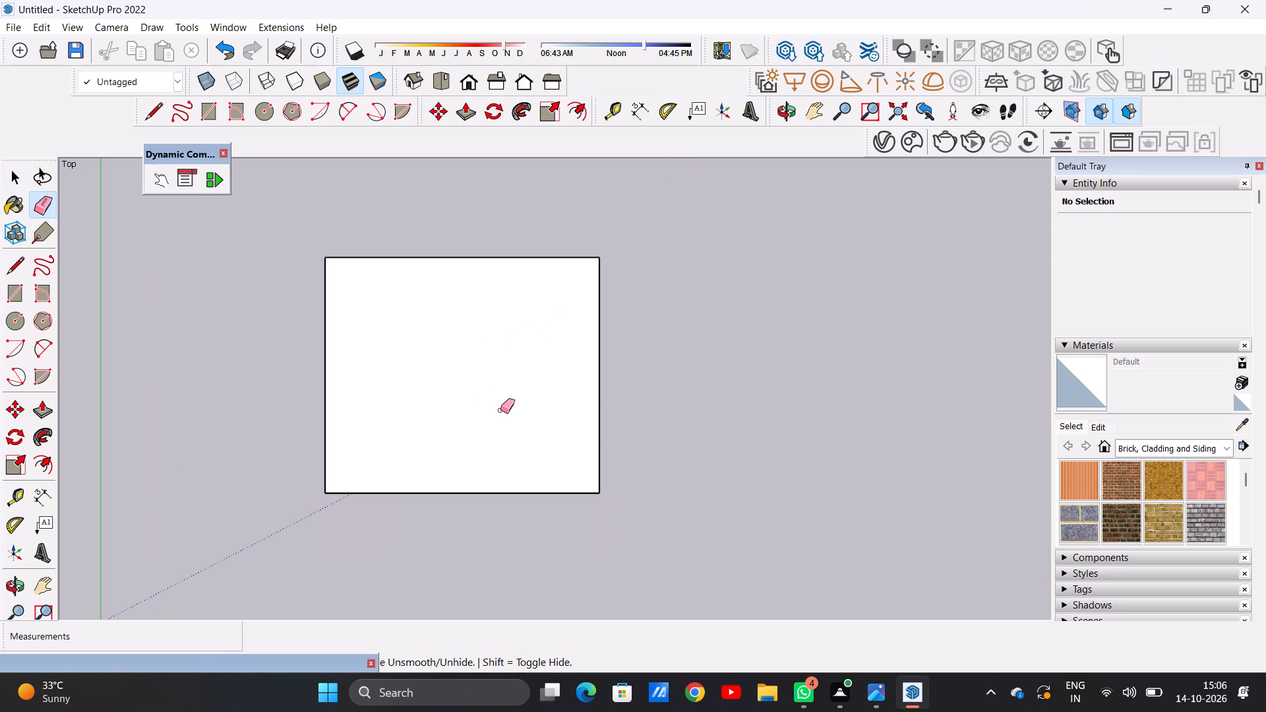
{"action": "key", "text": "space"}
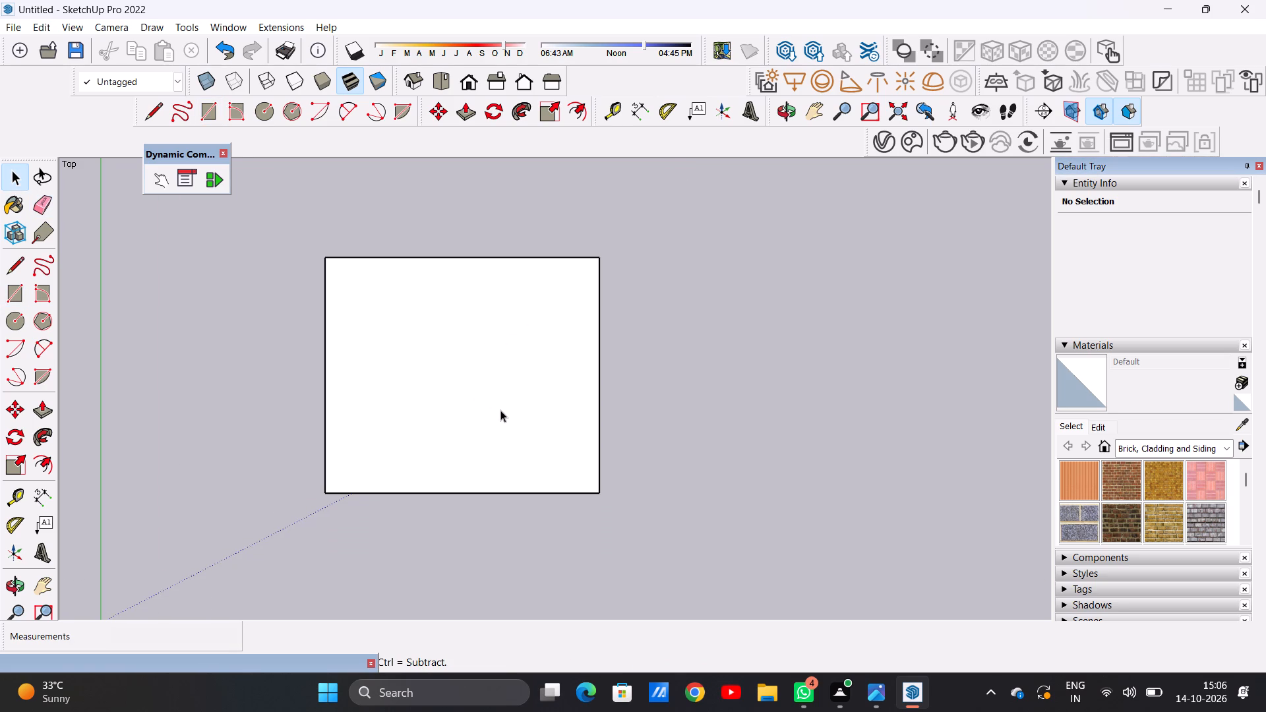
Draw an adjoining rectangle about 18' 8" wide by 19' 7" deep off the base's right edge, matching its full height.
{"action": "key", "text": "r"}
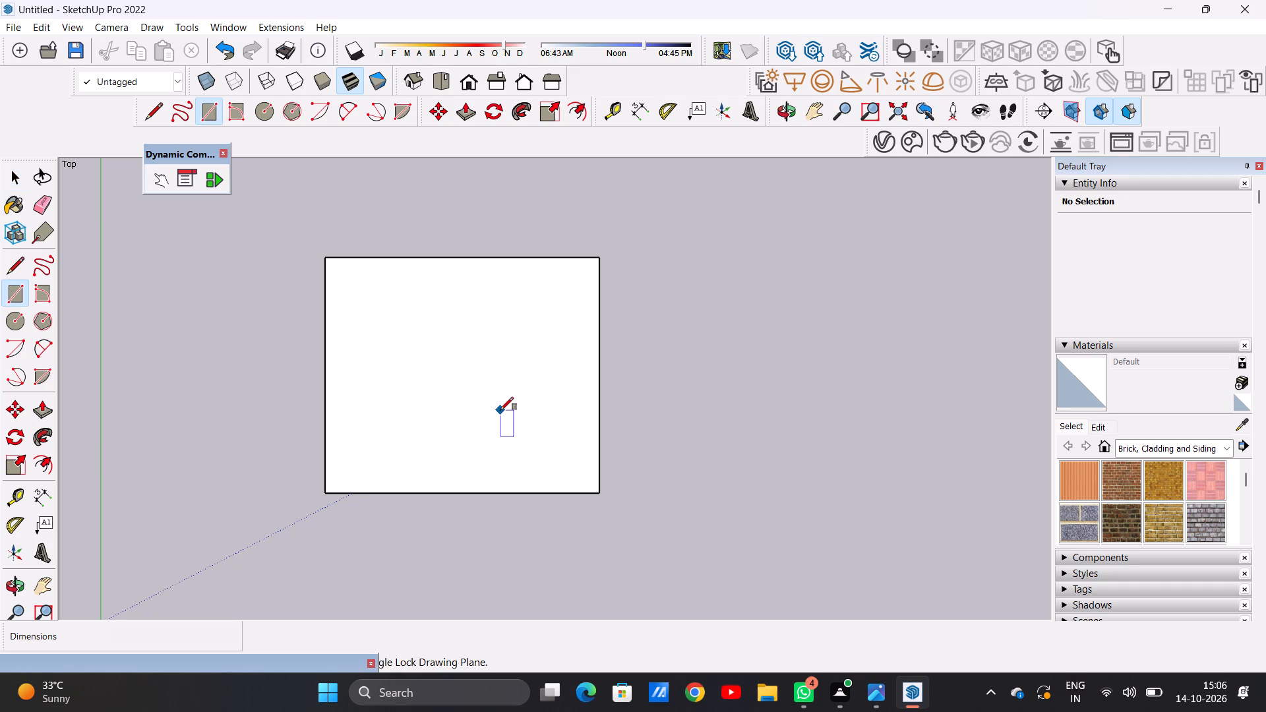
{"action": "left_click", "coordinate": [597, 256]}
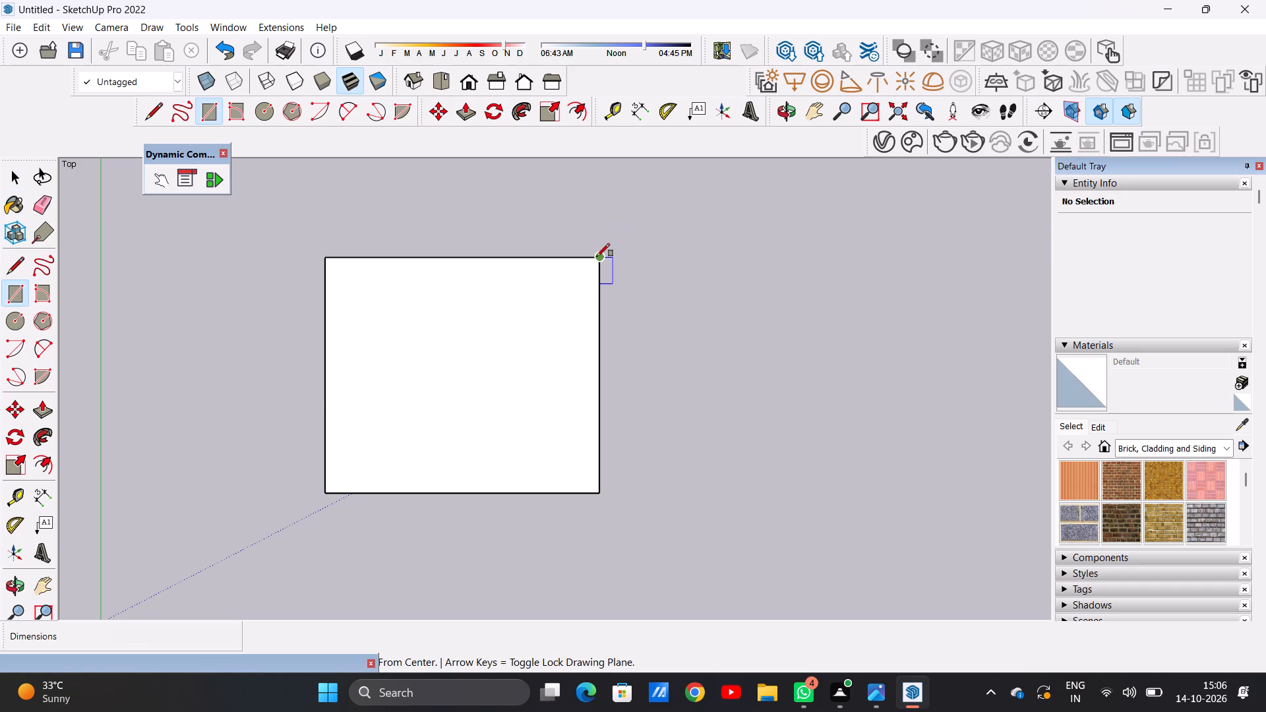
{"action": "left_click", "coordinate": [595, 494]}
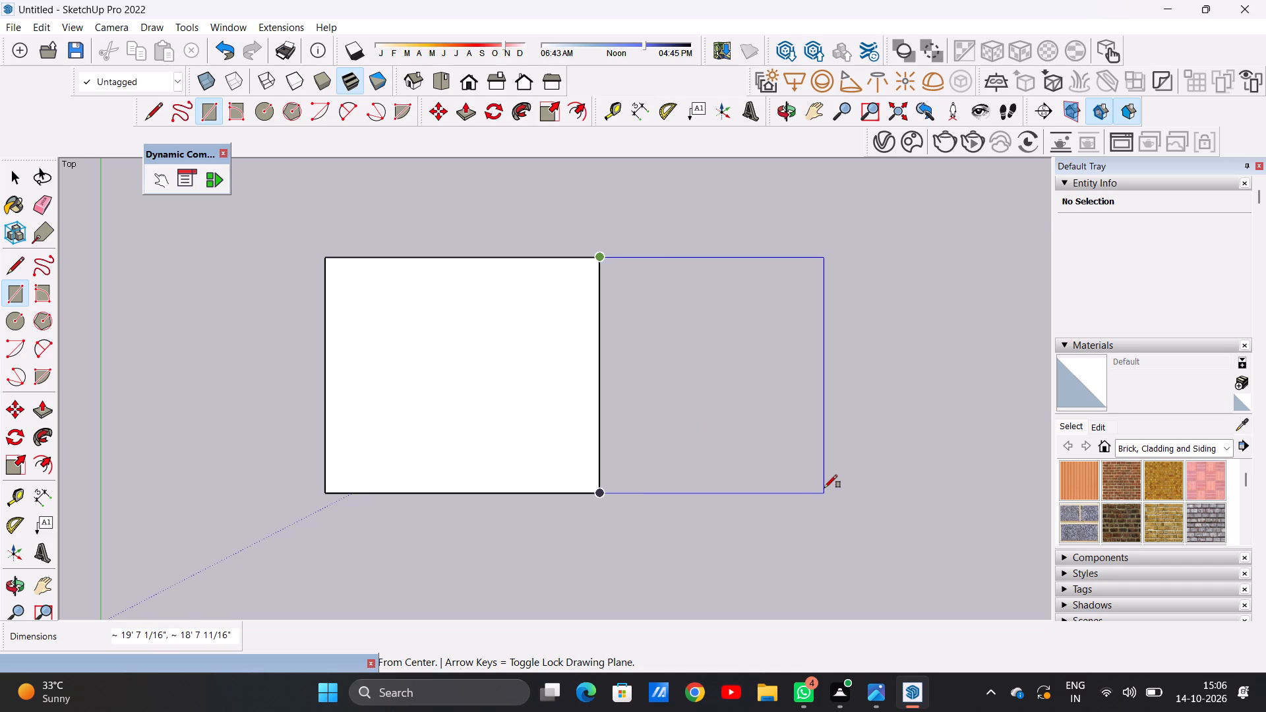
{"action": "left_click", "coordinate": [824, 488]}
{"action": "key", "text": "space"}
Erase the dividing line between the base and the right-hand rectangle, leaving one single face.
{"action": "type", "text": "E"}
{"action": "scroll", "coordinate": [824, 488], "scroll_direction": "up", "scroll_amount": 1}
{"action": "left_click_drag", "start_coordinate": [568, 400], "coordinate": [591, 400]}
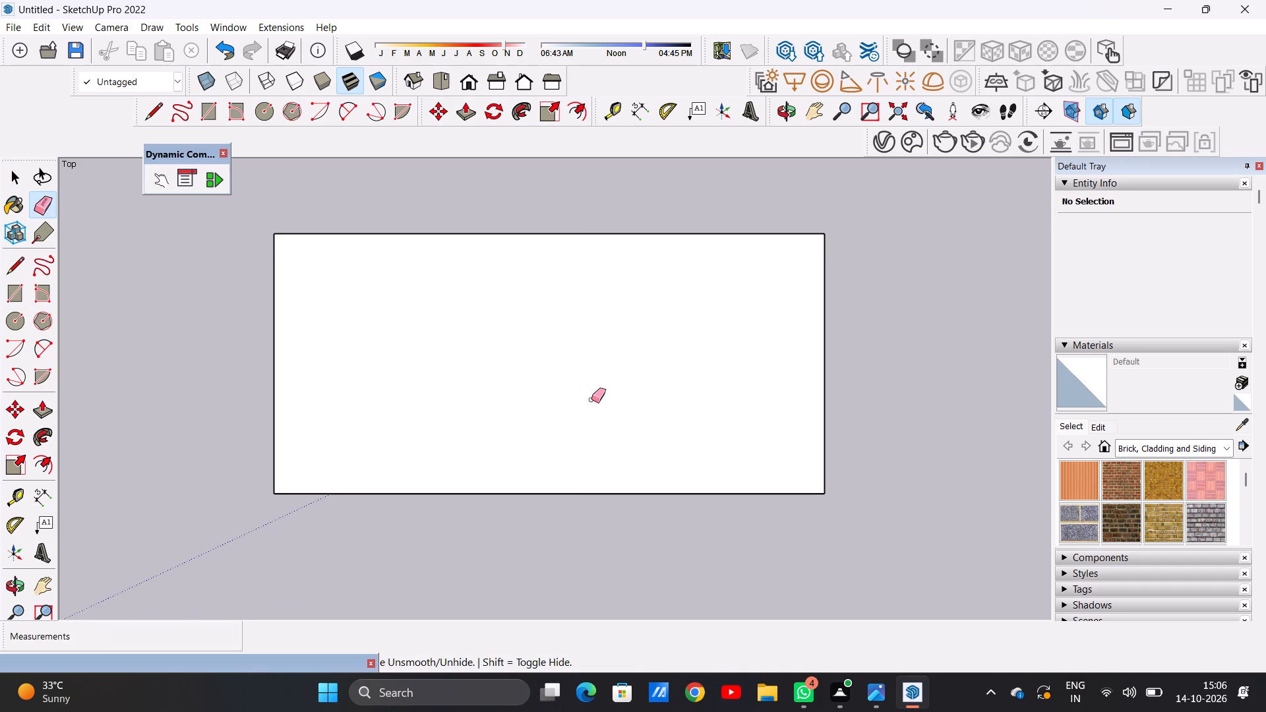
{"action": "key", "text": "space"}
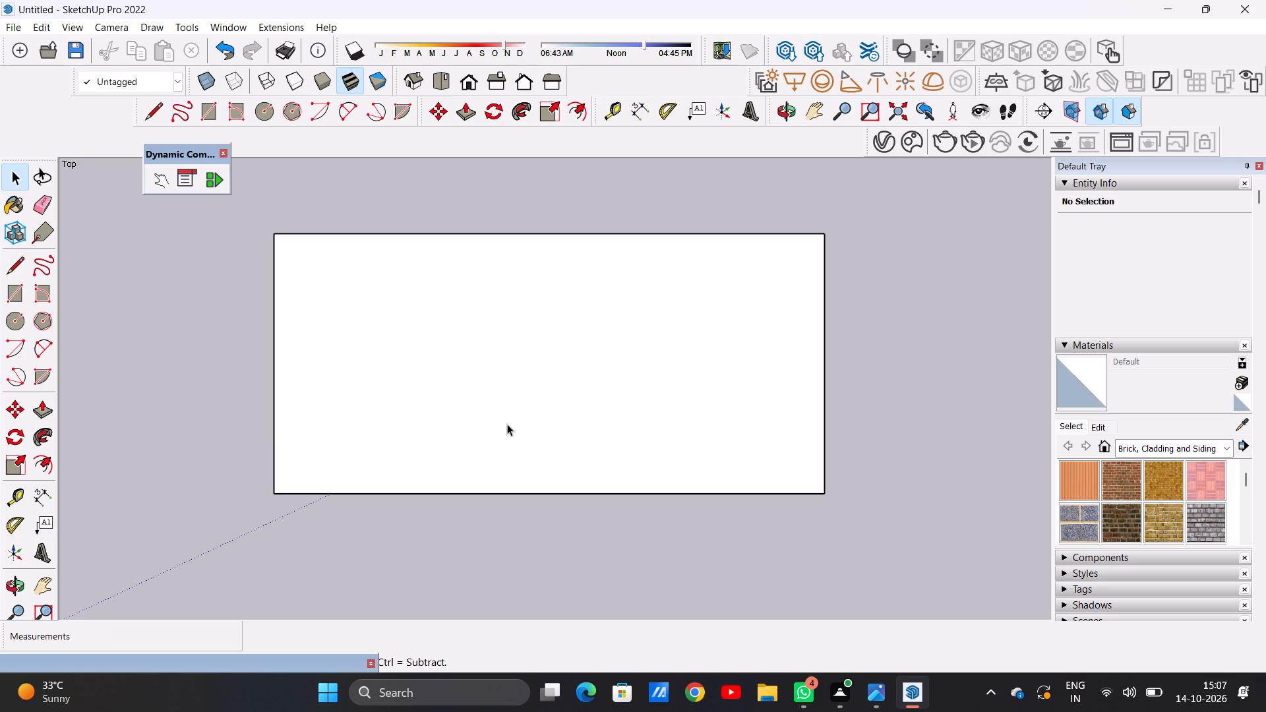
Move the whole base outline, face and edges, about 82' farther away from the origin, and clear the selection.
{"action": "scroll", "coordinate": [507, 424], "scroll_direction": "down", "scroll_amount": 5}
{"action": "scroll", "coordinate": [508, 425], "scroll_direction": "down", "scroll_amount": 20}
{"action": "scroll", "coordinate": [534, 425], "scroll_direction": "up", "scroll_amount": 13}
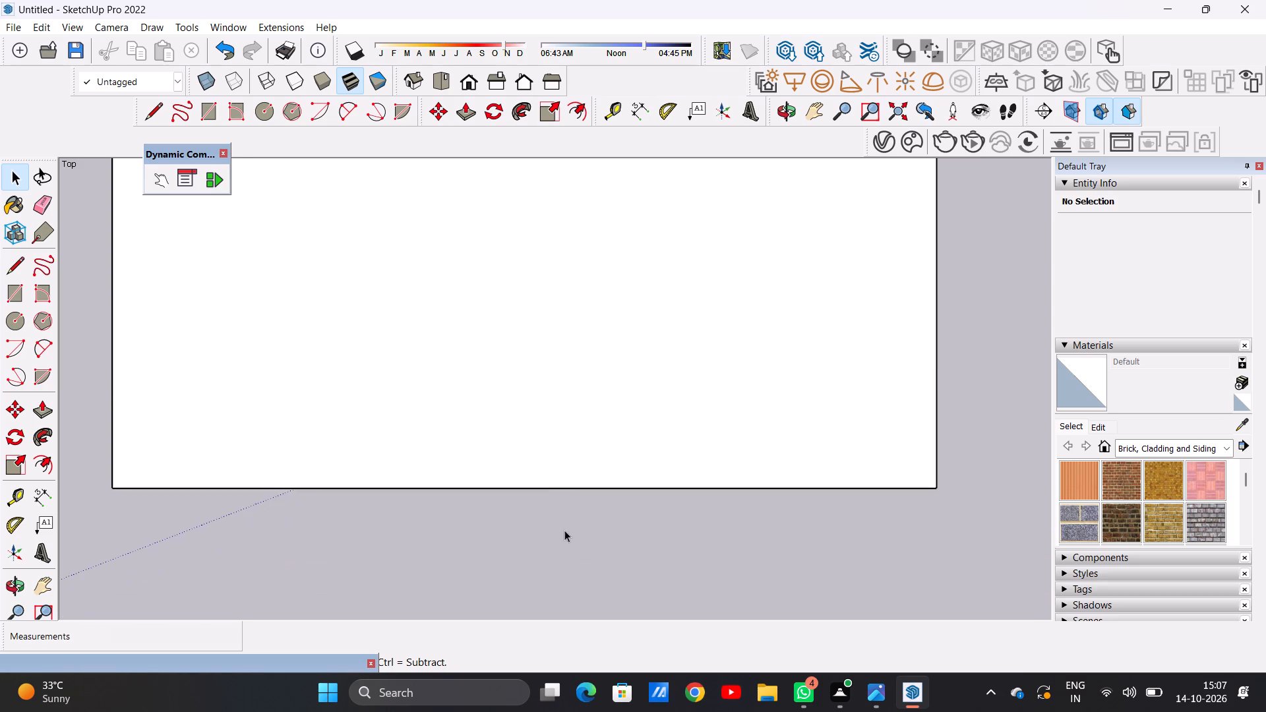
{"action": "middle_click_drag", "start_coordinate": [567, 545], "coordinate": [578, 398]}
{"action": "scroll", "coordinate": [551, 432], "scroll_direction": "down", "scroll_amount": 13}
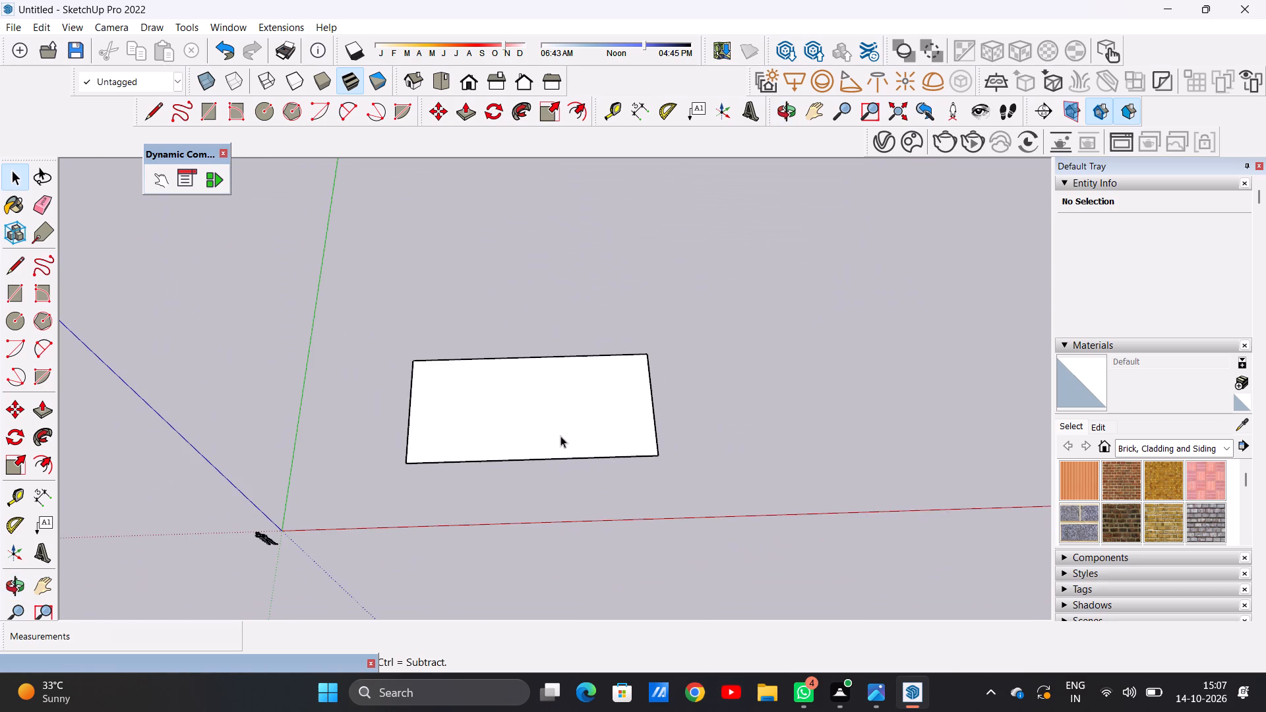
{"action": "scroll", "coordinate": [642, 430], "scroll_direction": "up", "scroll_amount": 8}
{"action": "triple_click", "coordinate": [624, 428]}
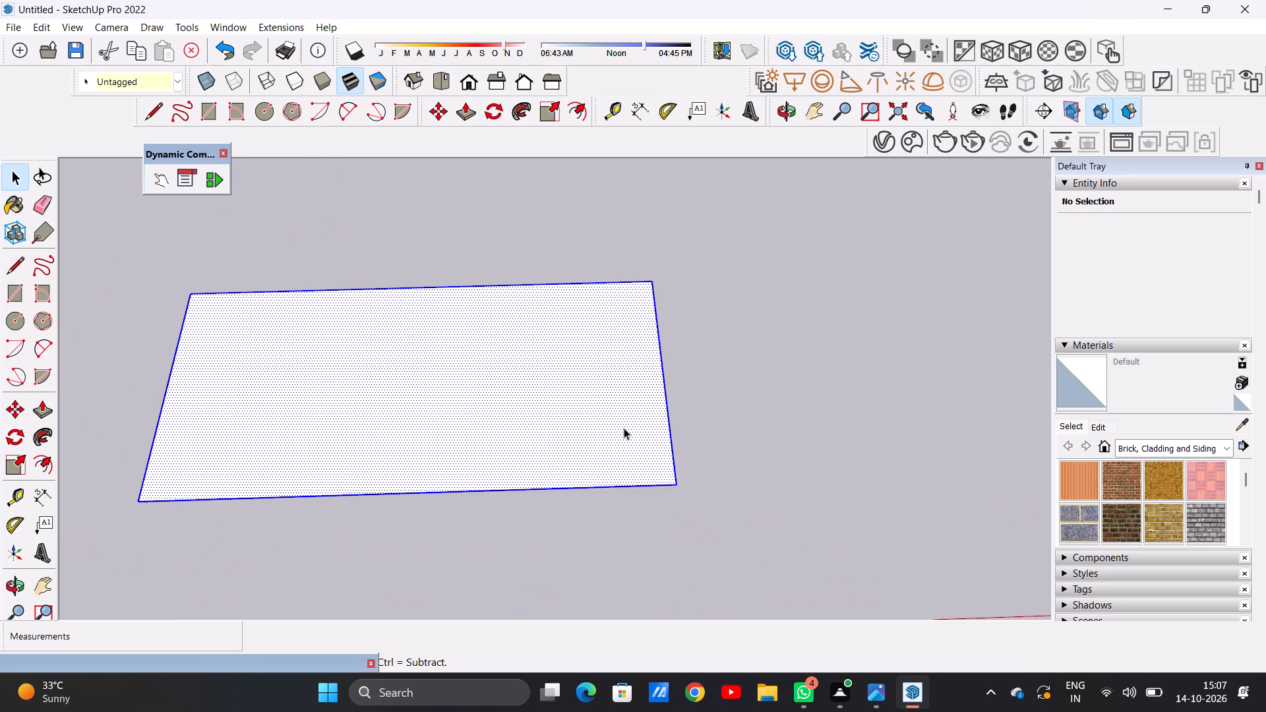
{"action": "scroll", "coordinate": [516, 460], "scroll_direction": "down", "scroll_amount": 16}
{"action": "scroll", "coordinate": [636, 311], "scroll_direction": "up", "scroll_amount": 7}
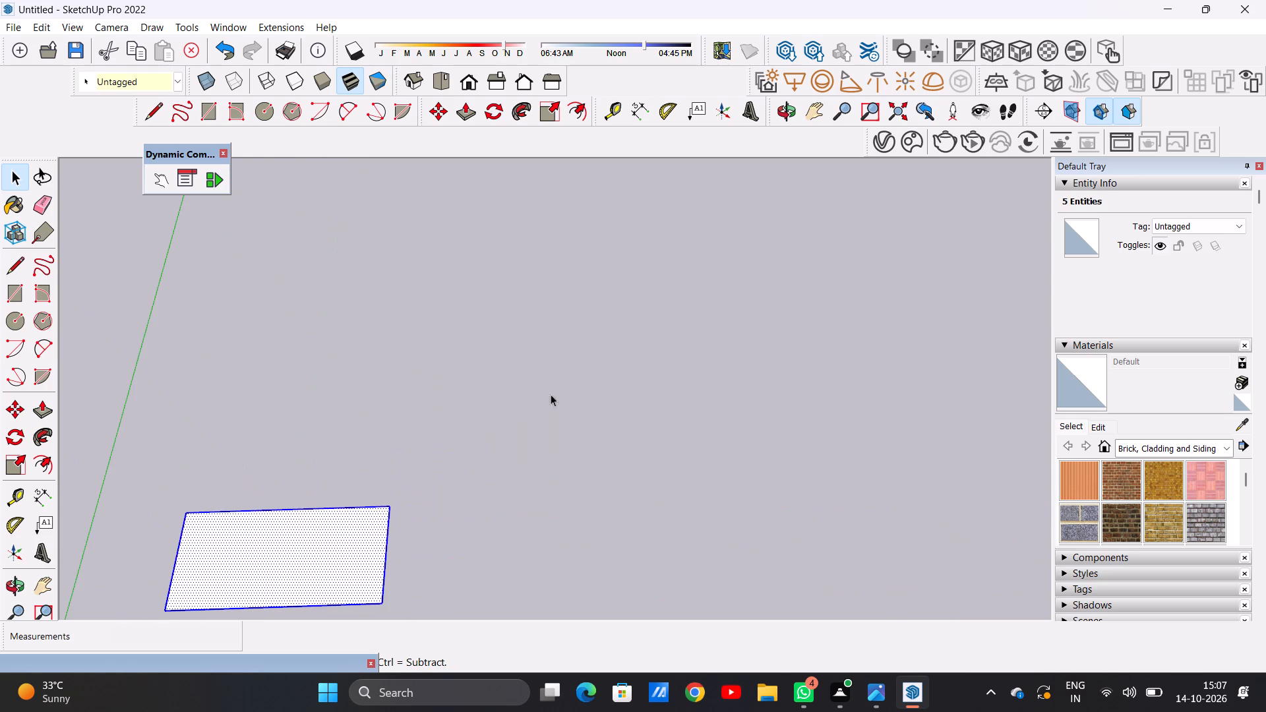
{"action": "key", "text": "m"}
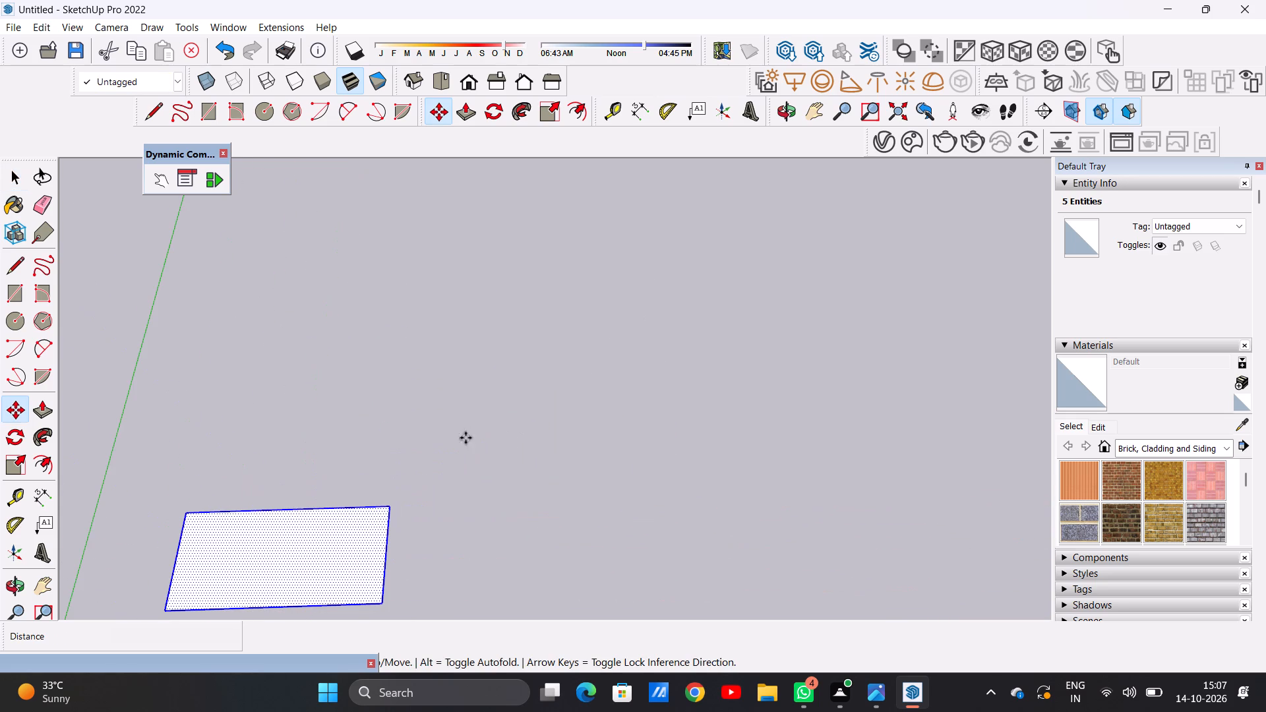
{"action": "left_click", "coordinate": [394, 503]}
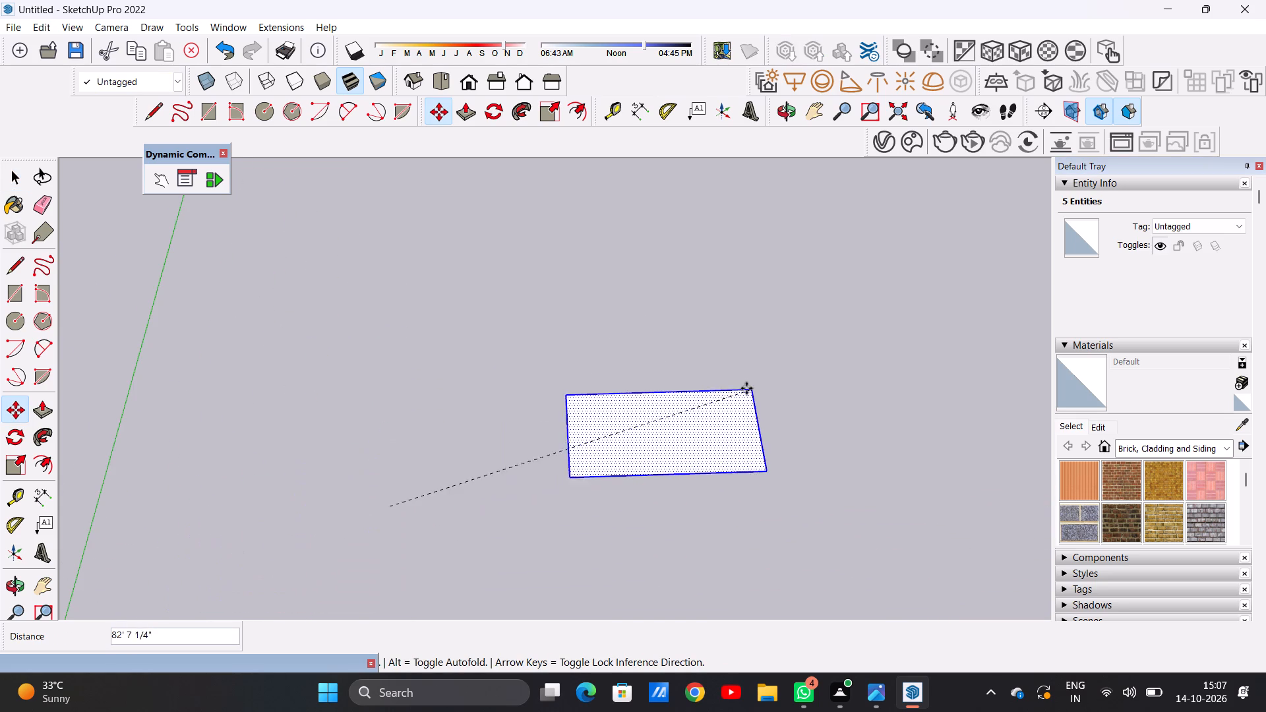
{"action": "left_click", "coordinate": [736, 383]}
{"action": "key", "text": "space"}
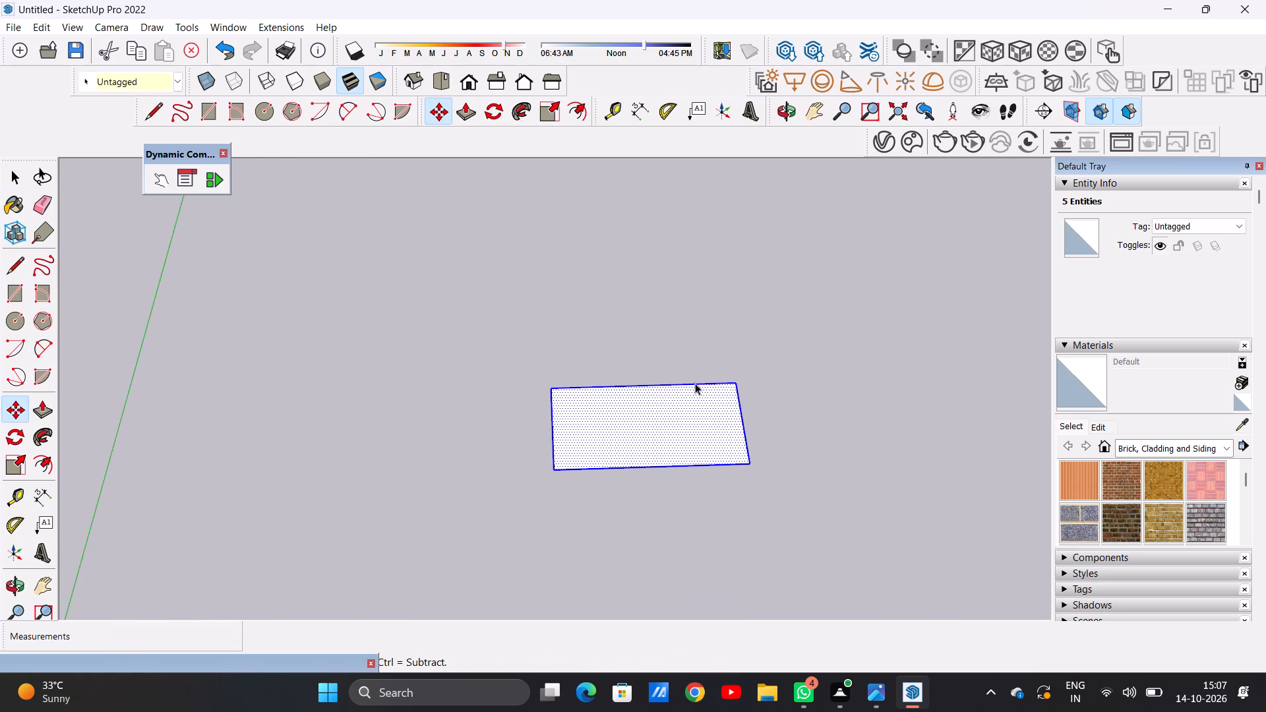
{"action": "scroll", "coordinate": [449, 436], "scroll_direction": "down", "scroll_amount": 13}
{"action": "scroll", "coordinate": [526, 414], "scroll_direction": "up", "scroll_amount": 13}
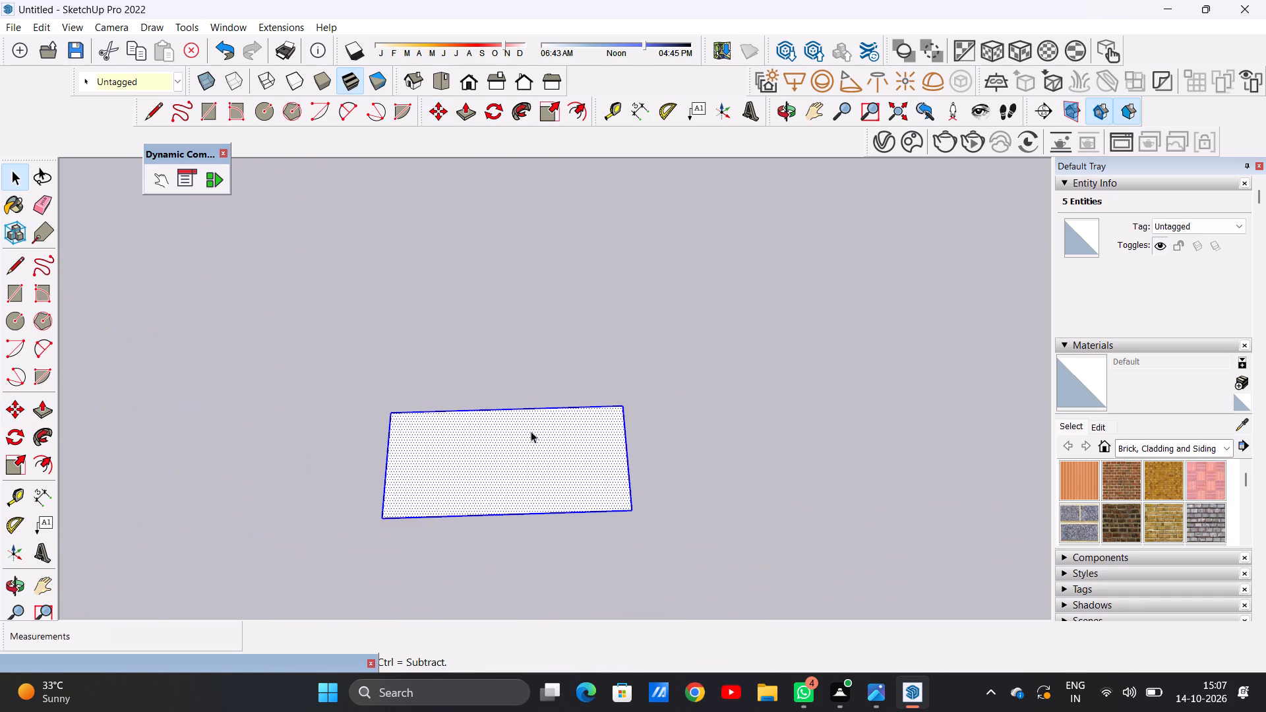
{"action": "left_click", "coordinate": [701, 438]}
Push/Pull the base face up 9" to form a slab.
{"action": "scroll", "coordinate": [463, 466], "scroll_direction": "up", "scroll_amount": 7}
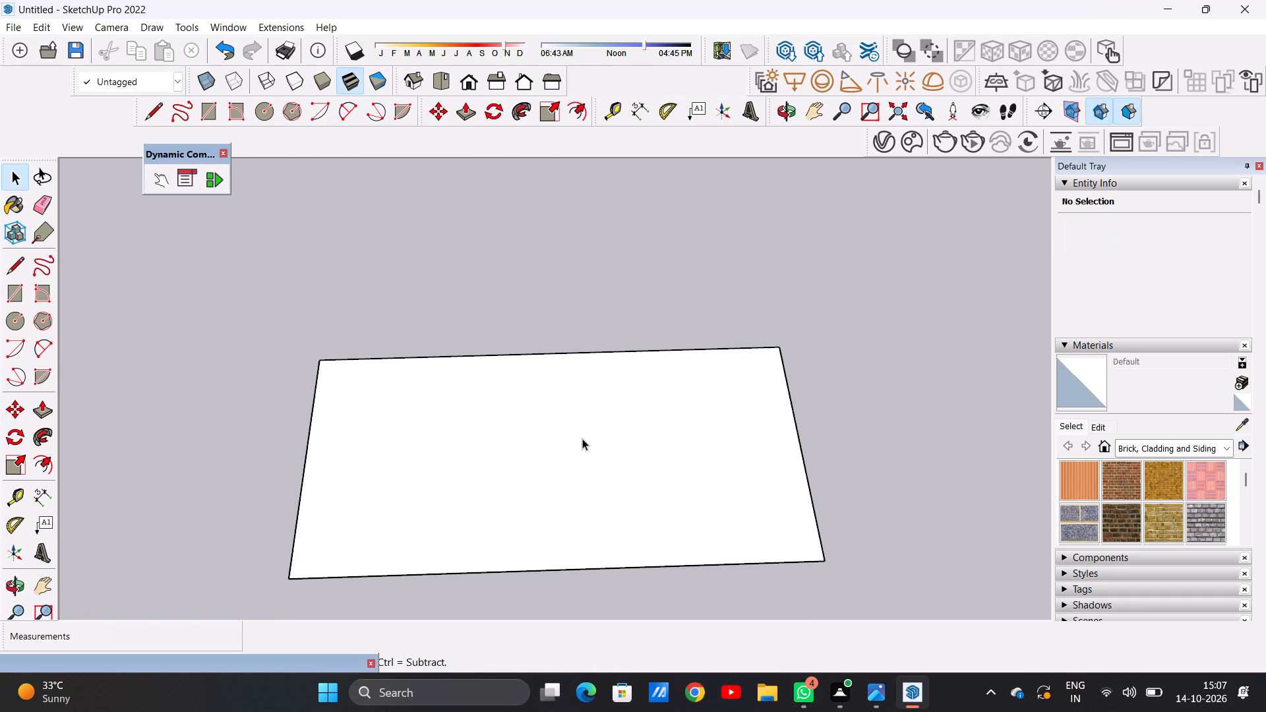
{"action": "key", "text": "p"}
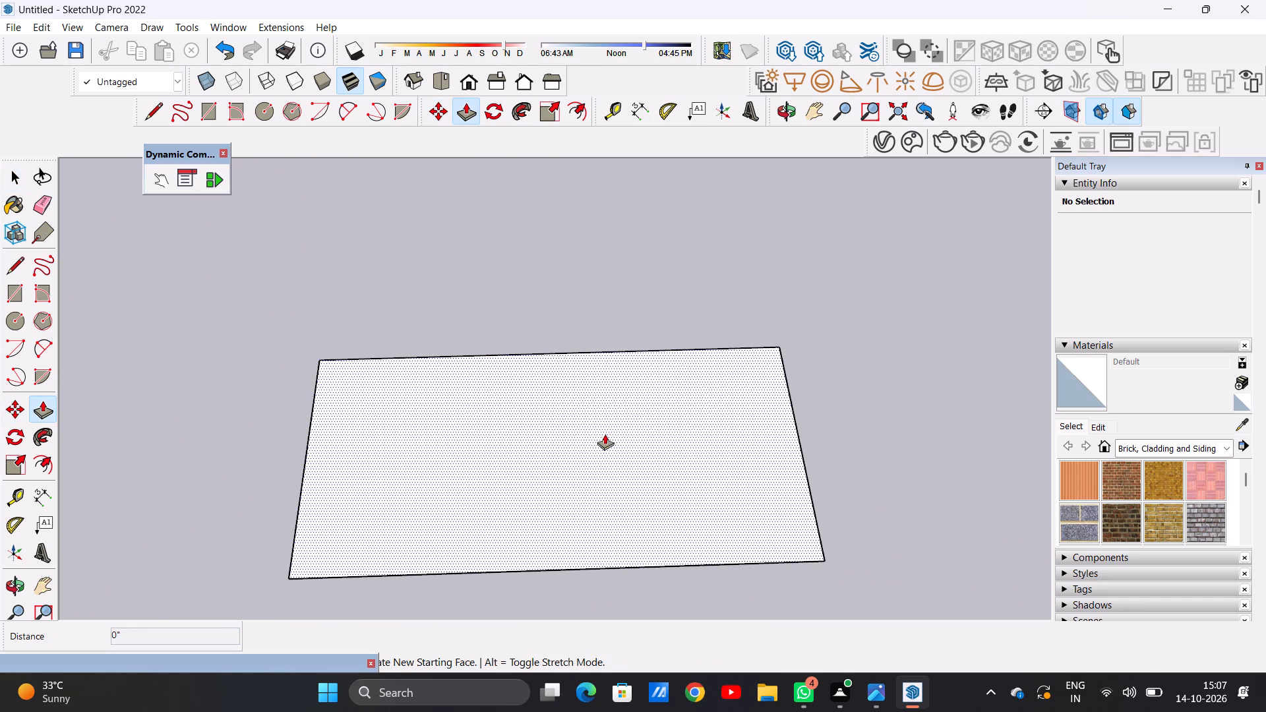
{"action": "left_click", "coordinate": [658, 474]}
{"action": "type", "text": "9\""}
{"action": "key", "text": "Return"}
{"action": "key", "text": "space"}
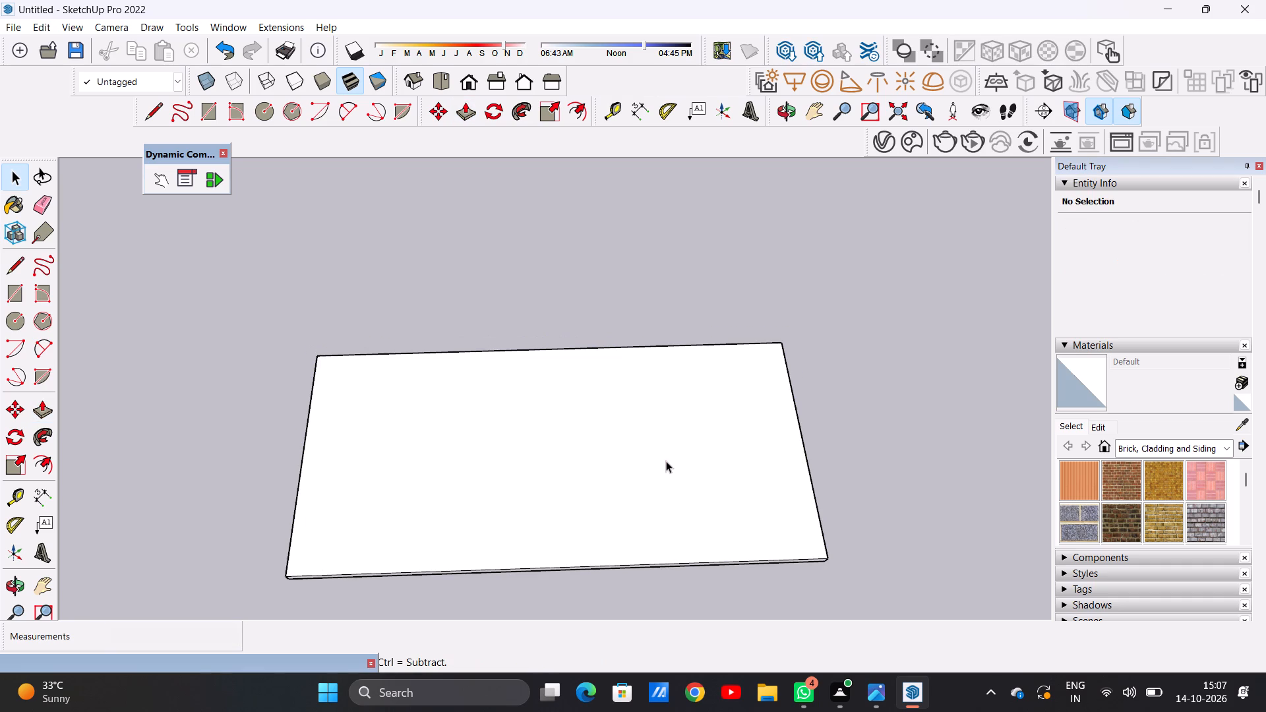
Examine the slab's surface and edge thickness from low angles, from directly above and from an oblique front view.
{"action": "scroll", "coordinate": [666, 461], "scroll_direction": "down", "scroll_amount": 3}
{"action": "scroll", "coordinate": [663, 543], "scroll_direction": "up", "scroll_amount": 14}
{"action": "middle_click_drag", "start_coordinate": [671, 548], "coordinate": [670, 448]}
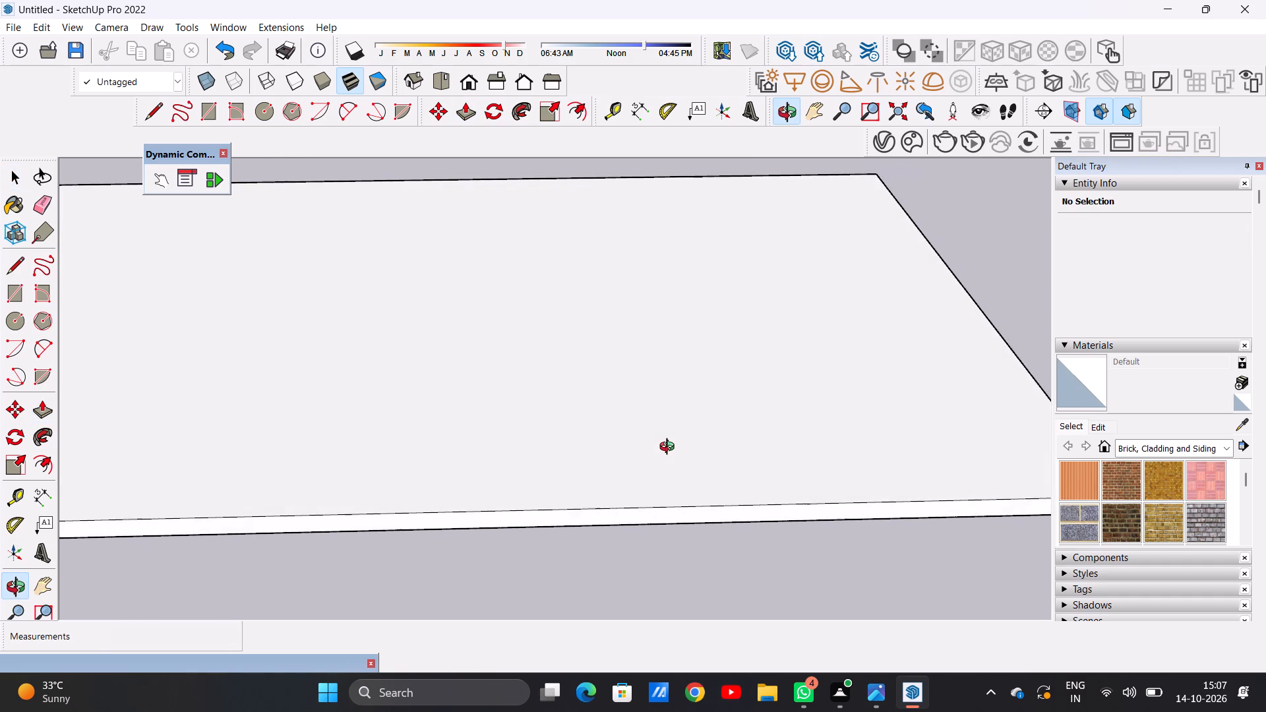
{"action": "middle_click_drag", "start_coordinate": [670, 448], "coordinate": [676, 488]}
{"action": "scroll", "coordinate": [676, 488], "scroll_direction": "up", "scroll_amount": 1}
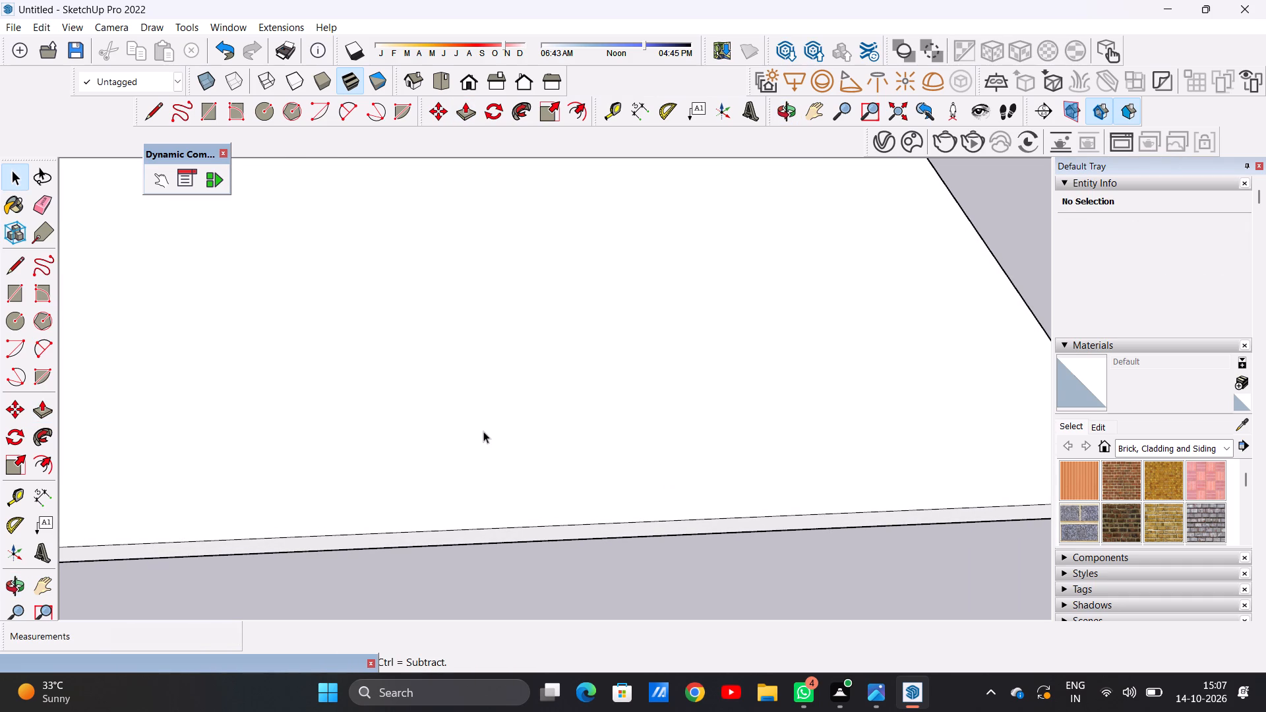
{"action": "scroll", "coordinate": [515, 417], "scroll_direction": "down", "scroll_amount": 19}
{"action": "middle_click_drag", "start_coordinate": [537, 406], "coordinate": [545, 566]}
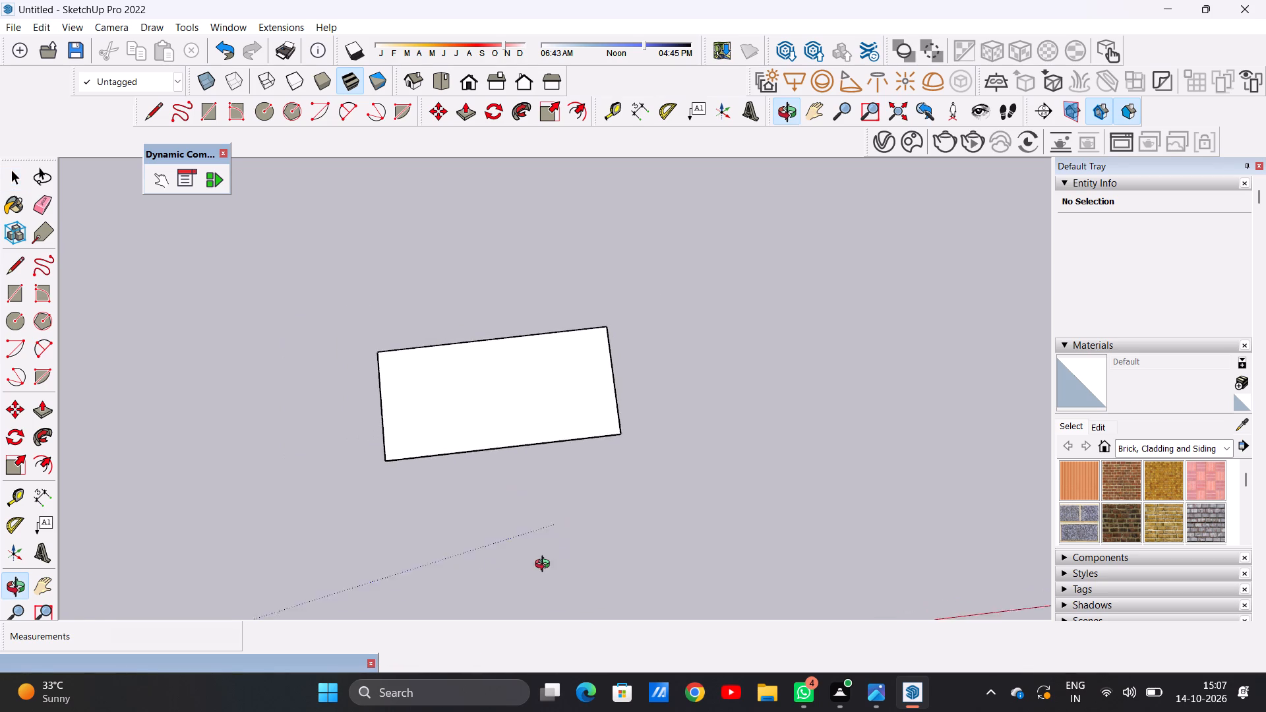
{"action": "middle_click_drag", "start_coordinate": [545, 566], "coordinate": [532, 570]}
{"action": "scroll", "coordinate": [473, 415], "scroll_direction": "up", "scroll_amount": 5}
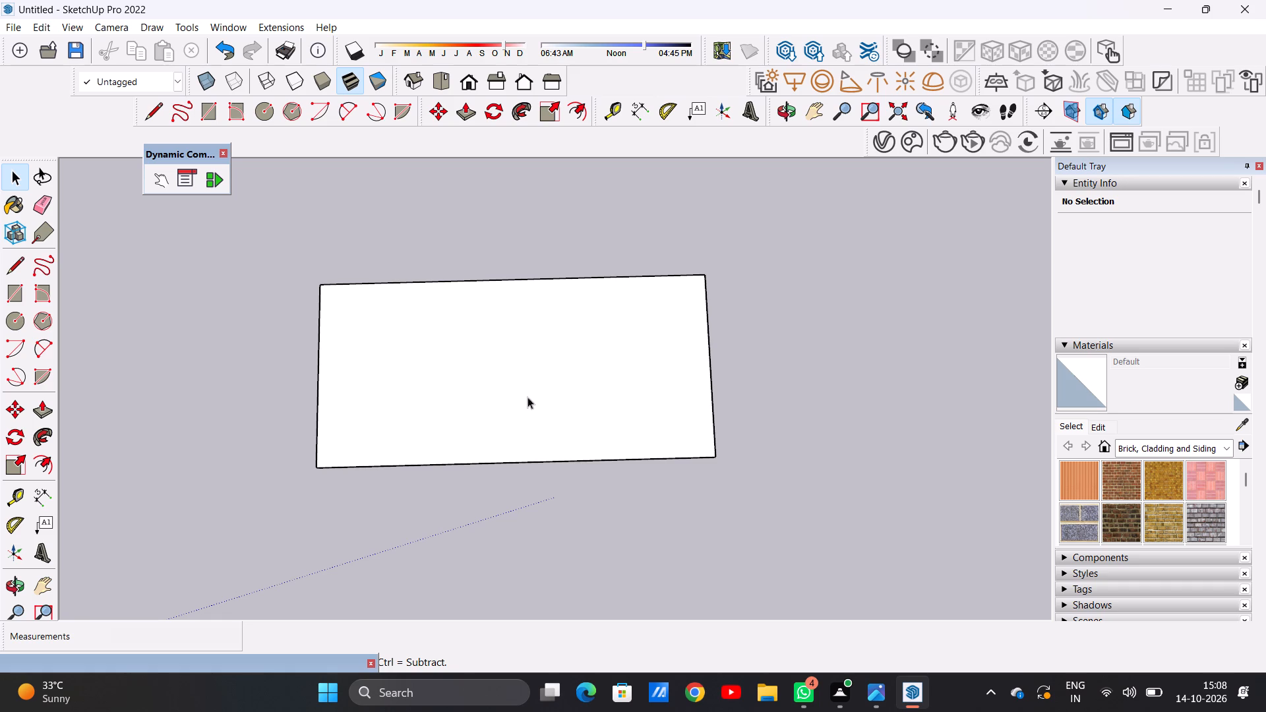
{"action": "scroll", "coordinate": [543, 392], "scroll_direction": "up", "scroll_amount": 8}
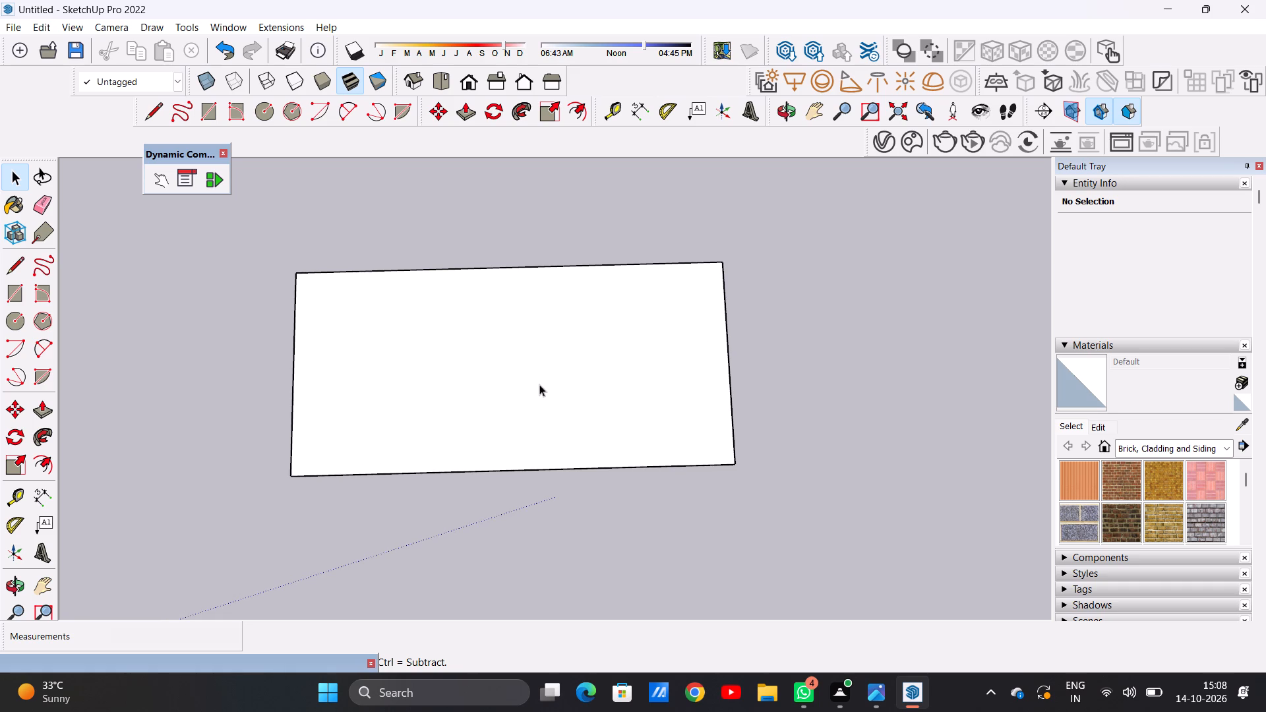
{"action": "scroll", "coordinate": [539, 384], "scroll_direction": "down", "scroll_amount": 3}
{"action": "middle_click_drag", "start_coordinate": [640, 390], "coordinate": [625, 434]}
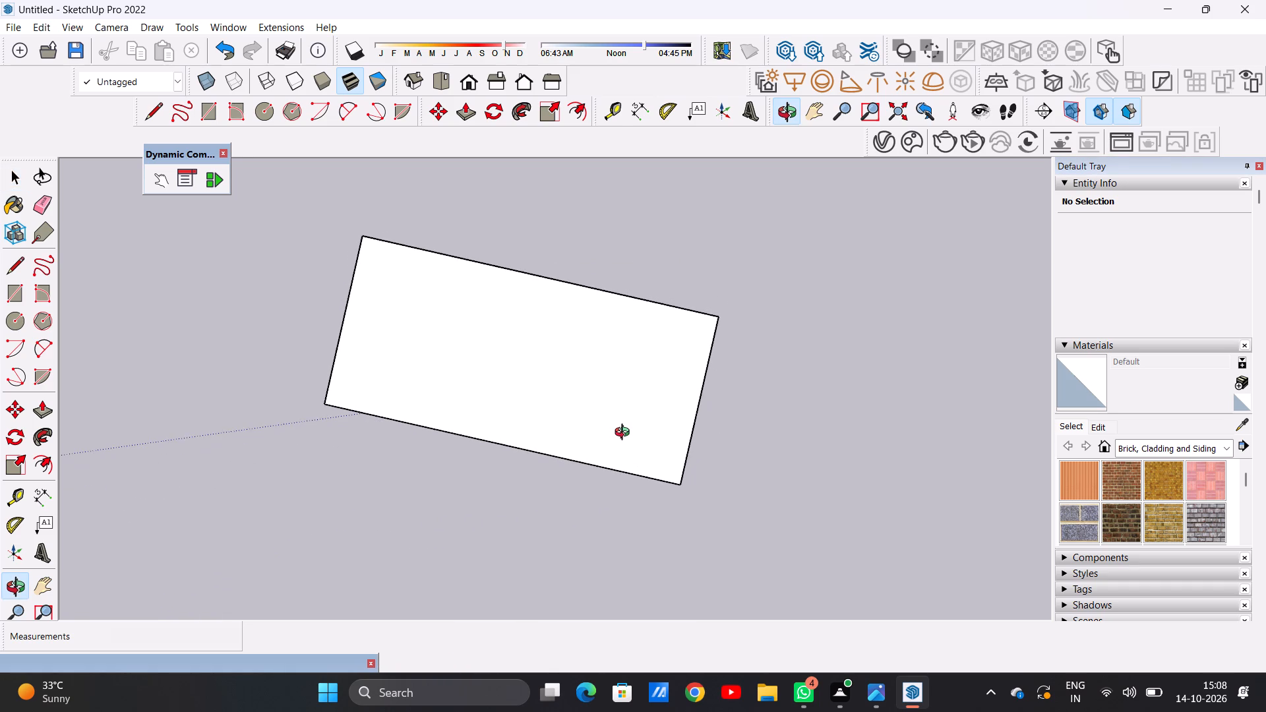
{"action": "middle_click_drag", "start_coordinate": [625, 434], "coordinate": [634, 431]}
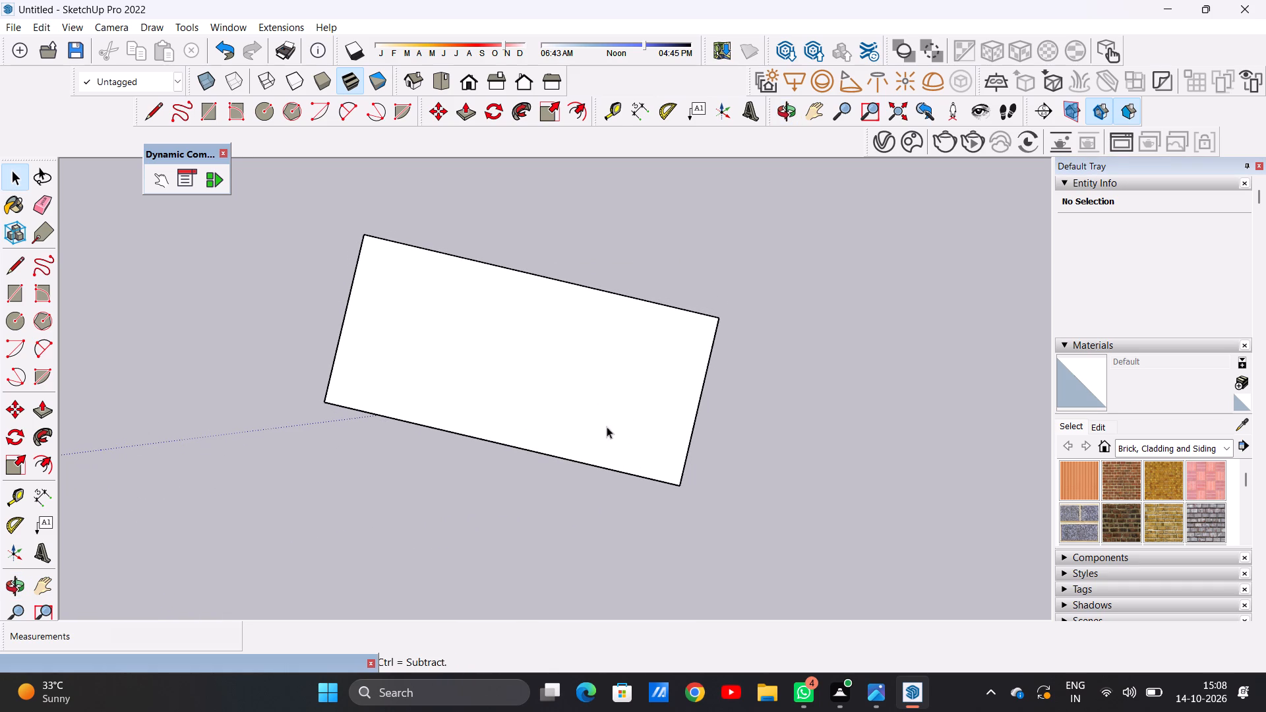
{"action": "scroll", "coordinate": [605, 427], "scroll_direction": "down", "scroll_amount": 5}
{"action": "middle_click_drag", "start_coordinate": [510, 429], "coordinate": [618, 435]}
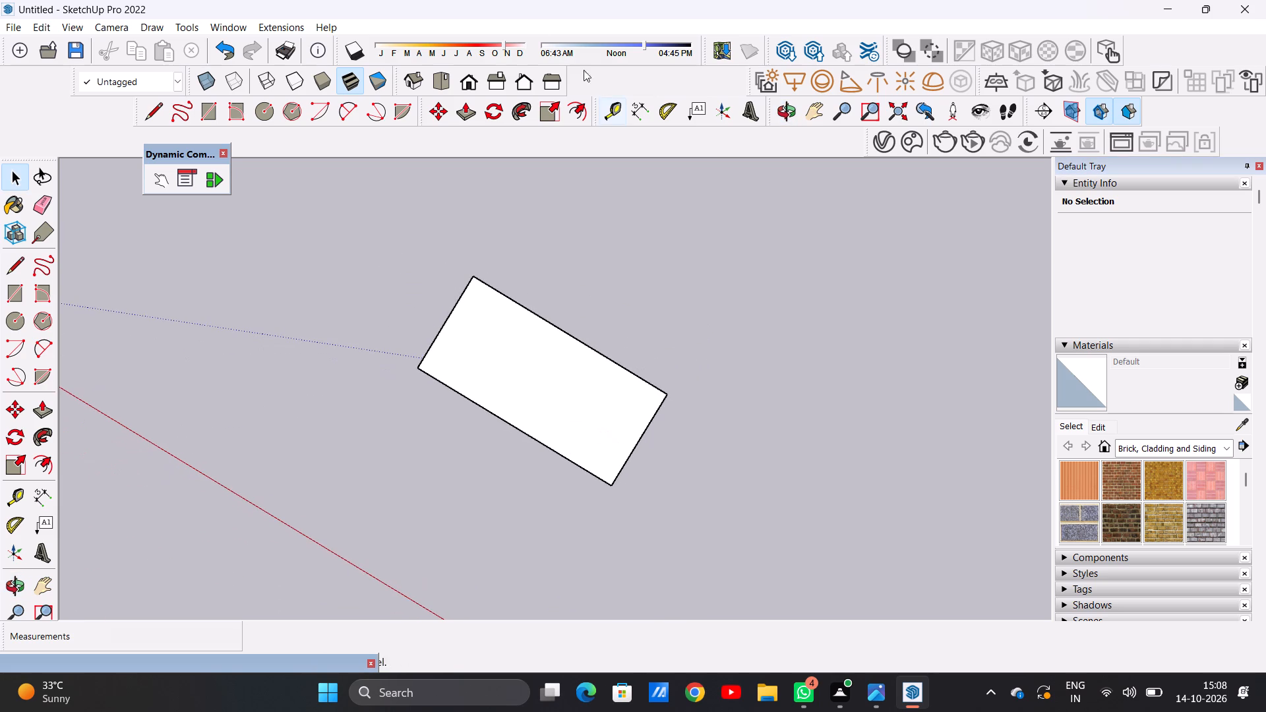
{"action": "left_click", "coordinate": [437, 78]}
{"action": "scroll", "coordinate": [628, 418], "scroll_direction": "up", "scroll_amount": 4}
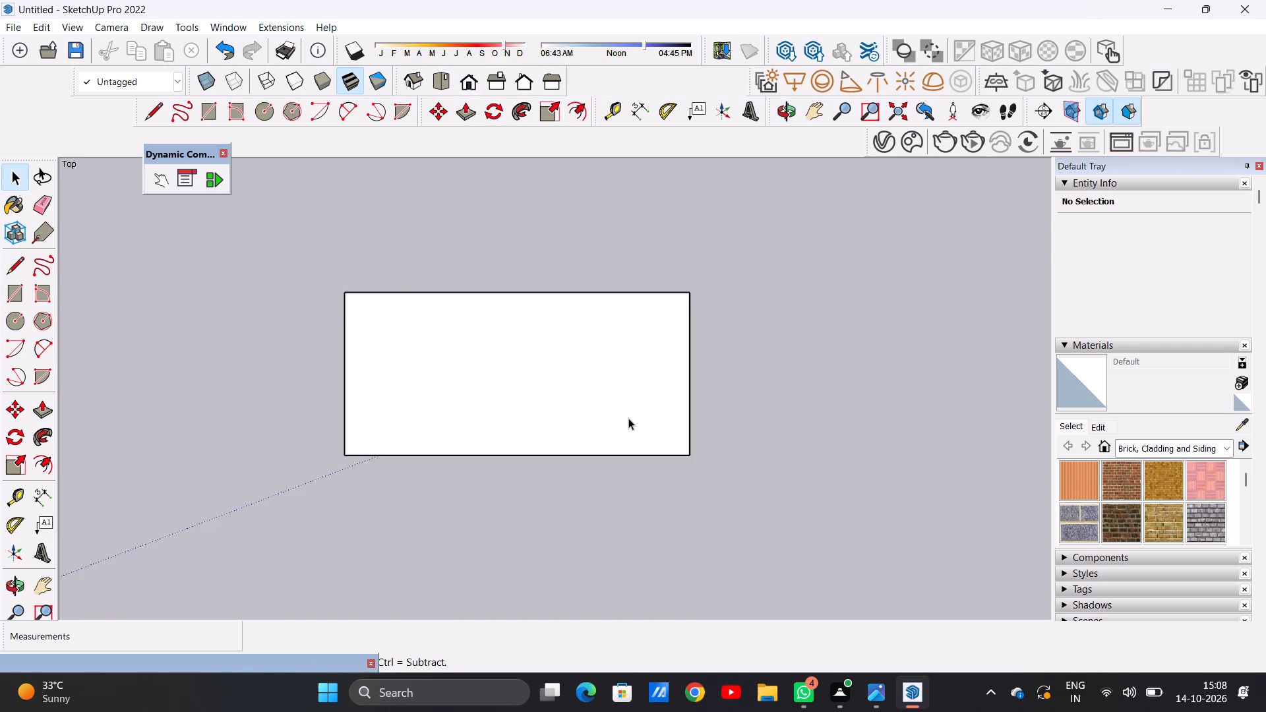
{"action": "scroll", "coordinate": [628, 418], "scroll_direction": "up", "scroll_amount": 1}
{"action": "scroll", "coordinate": [587, 383], "scroll_direction": "down", "scroll_amount": 4}
{"action": "middle_click_drag", "start_coordinate": [638, 488], "coordinate": [648, 372]}
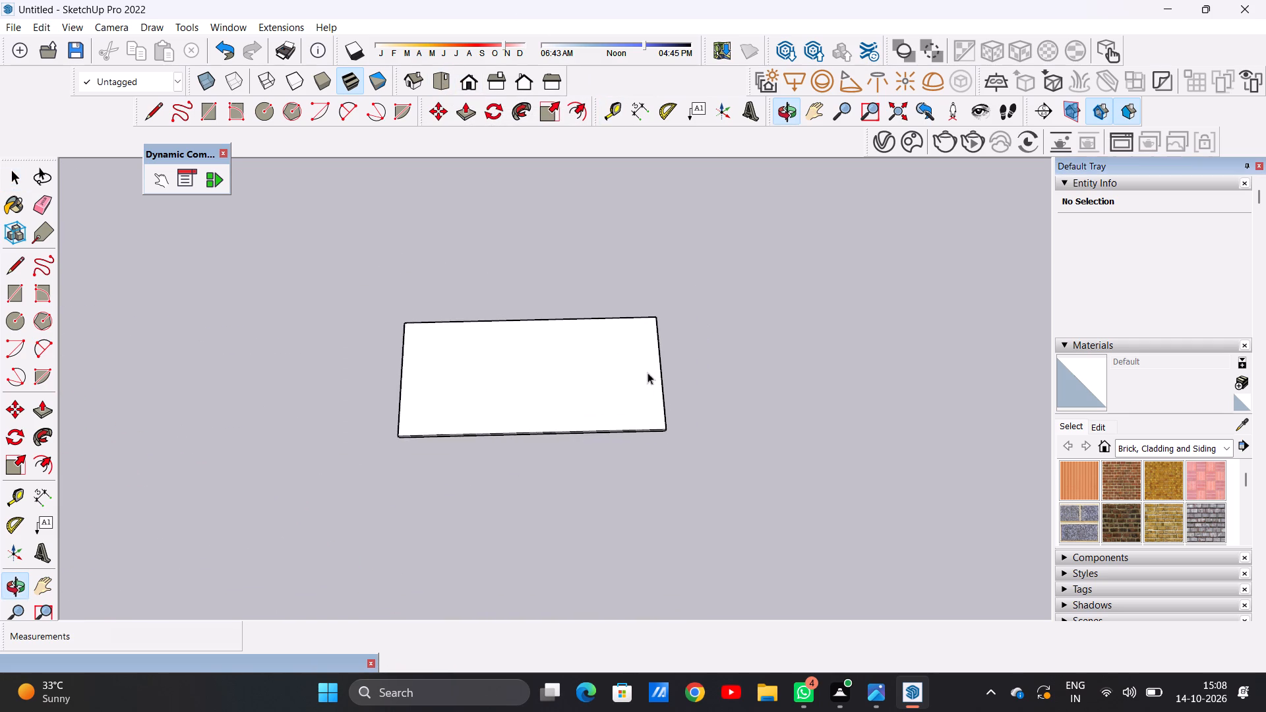
{"action": "scroll", "coordinate": [636, 417], "scroll_direction": "up", "scroll_amount": 16}
{"action": "scroll", "coordinate": [641, 445], "scroll_direction": "down", "scroll_amount": 15}
{"action": "scroll", "coordinate": [499, 349], "scroll_direction": "up", "scroll_amount": 3}
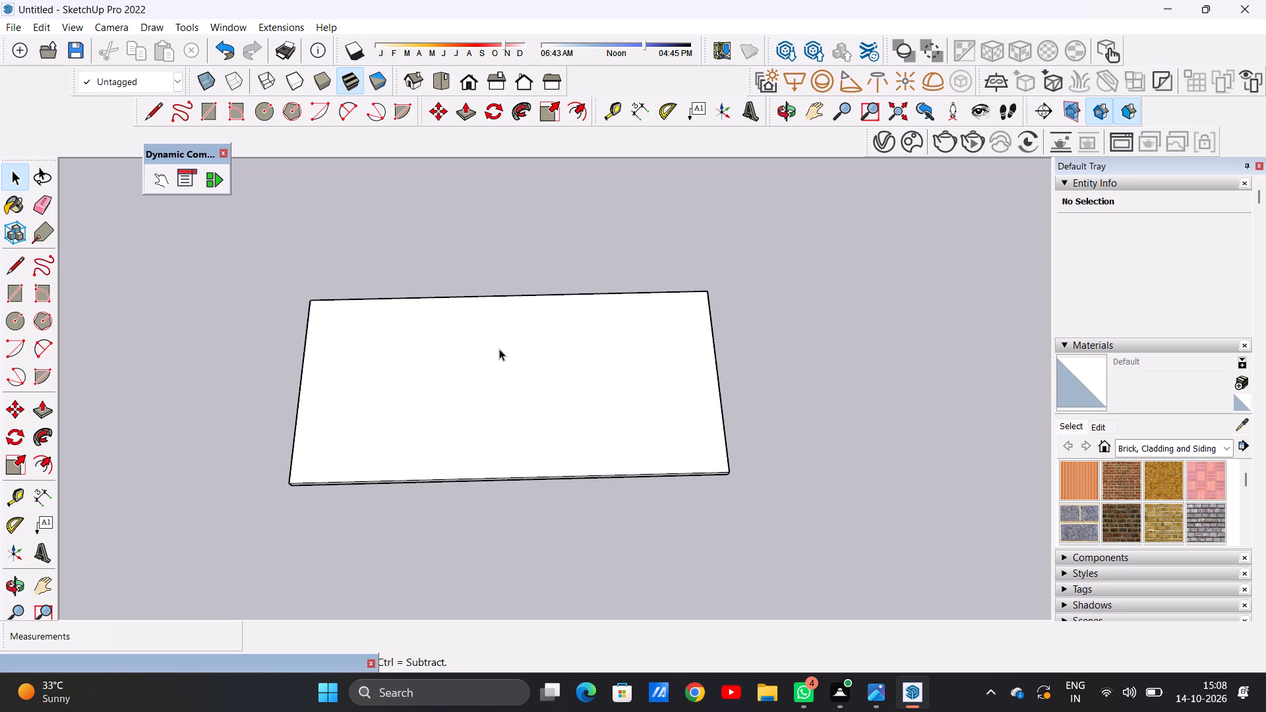
Offset the outline of the slab's top face inward by about 1' 3" to form a border.
{"action": "scroll", "coordinate": [437, 422], "scroll_direction": "down", "scroll_amount": 13}
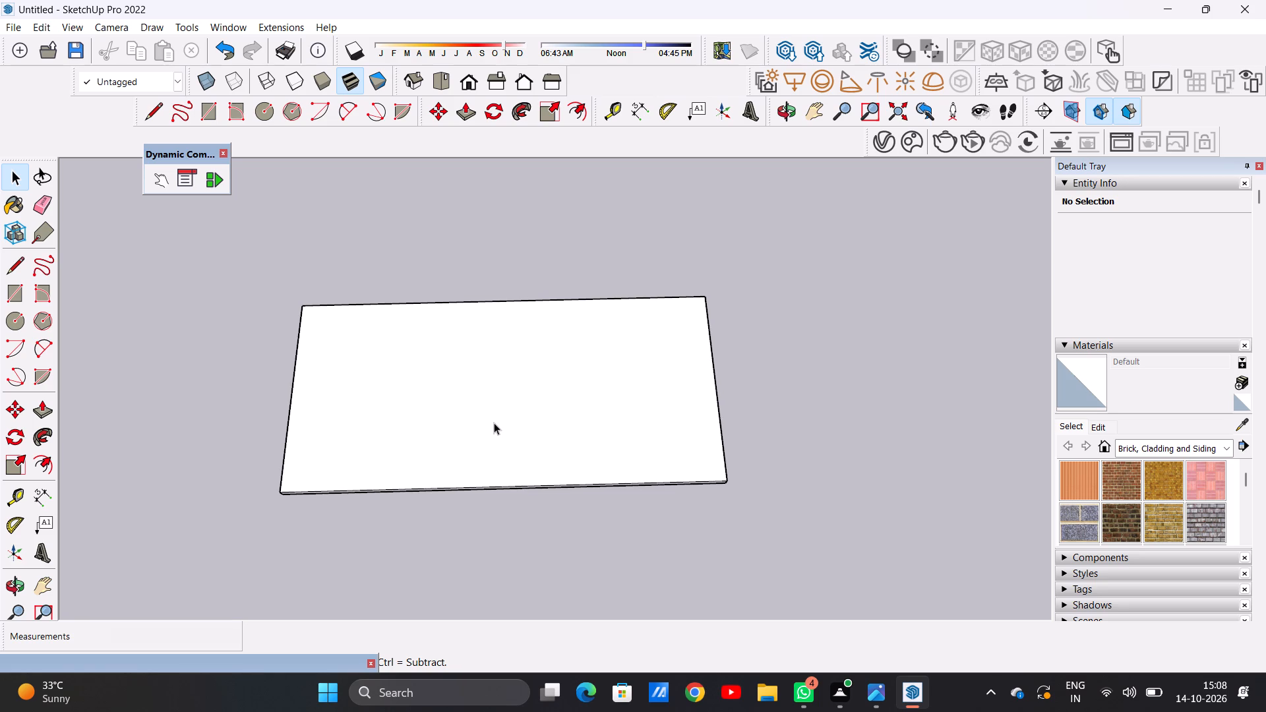
{"action": "scroll", "coordinate": [494, 423], "scroll_direction": "down", "scroll_amount": 2}
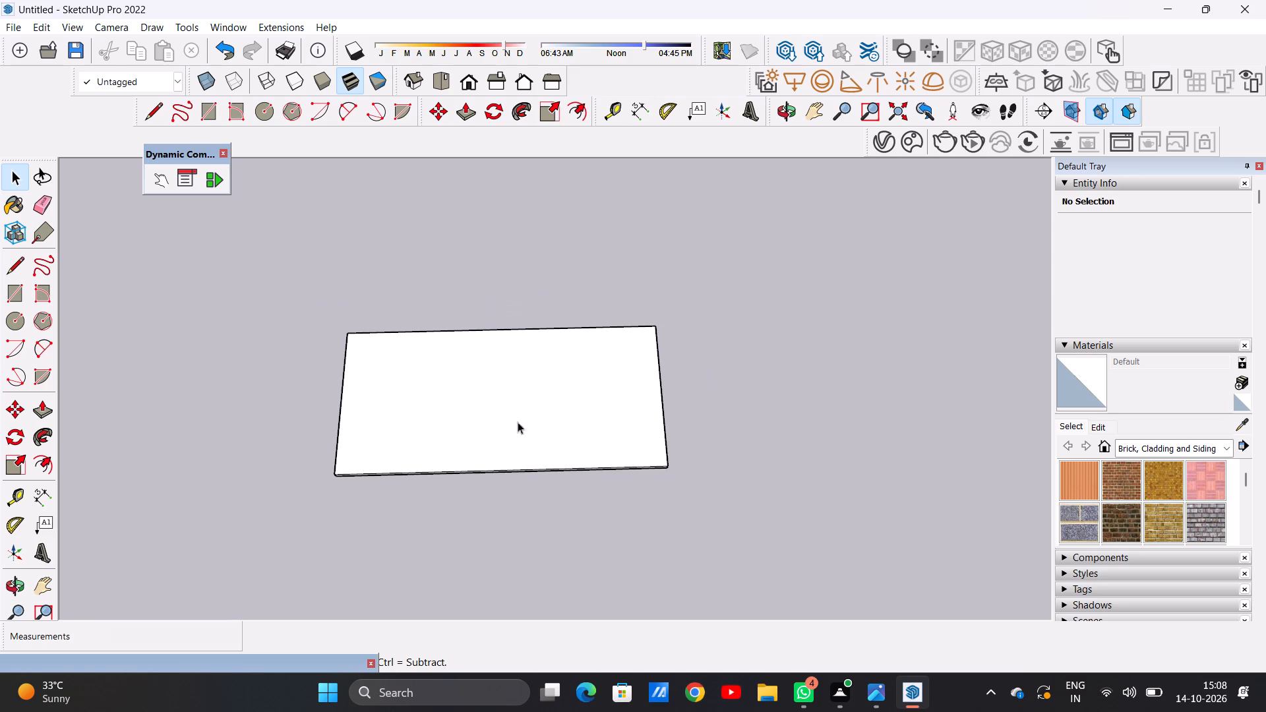
{"action": "scroll", "coordinate": [560, 417], "scroll_direction": "up", "scroll_amount": 7}
{"action": "scroll", "coordinate": [614, 416], "scroll_direction": "down", "scroll_amount": 8}
{"action": "middle_click_drag", "start_coordinate": [632, 412], "coordinate": [632, 447]}
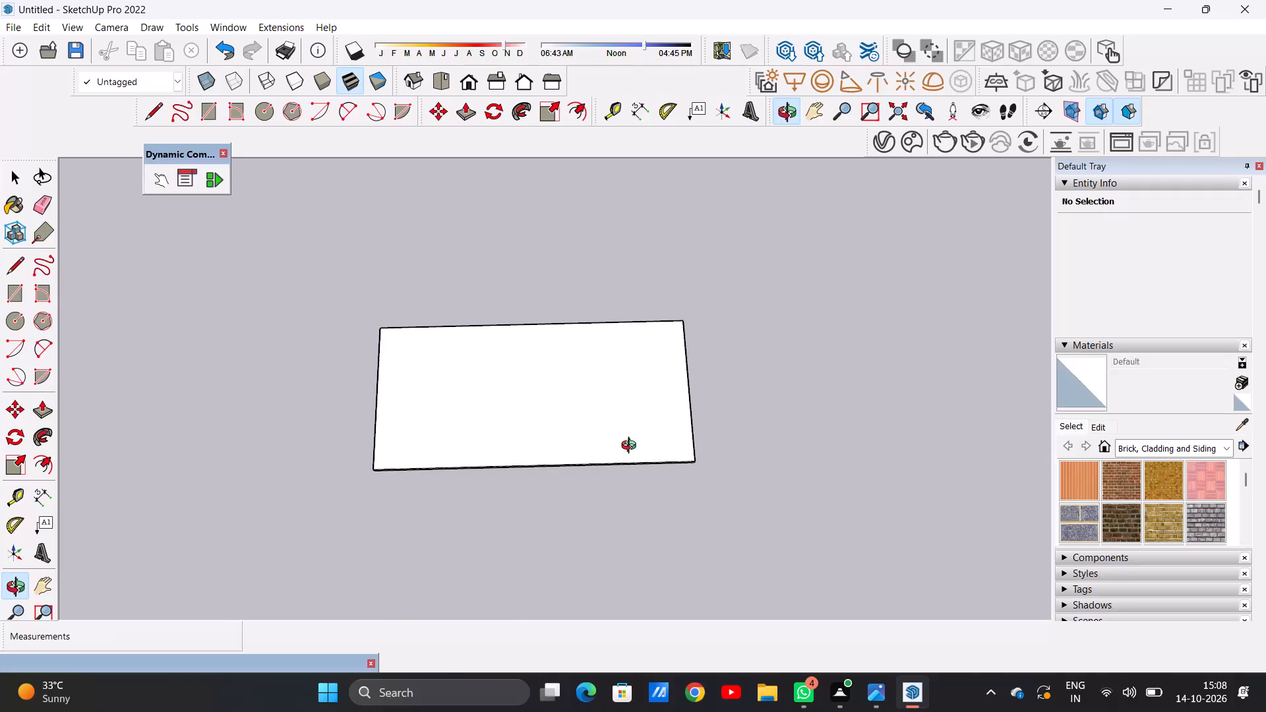
{"action": "middle_click_drag", "start_coordinate": [632, 447], "coordinate": [624, 469]}
{"action": "scroll", "coordinate": [605, 425], "scroll_direction": "up", "scroll_amount": 2}
{"action": "type", "text": "OF"}
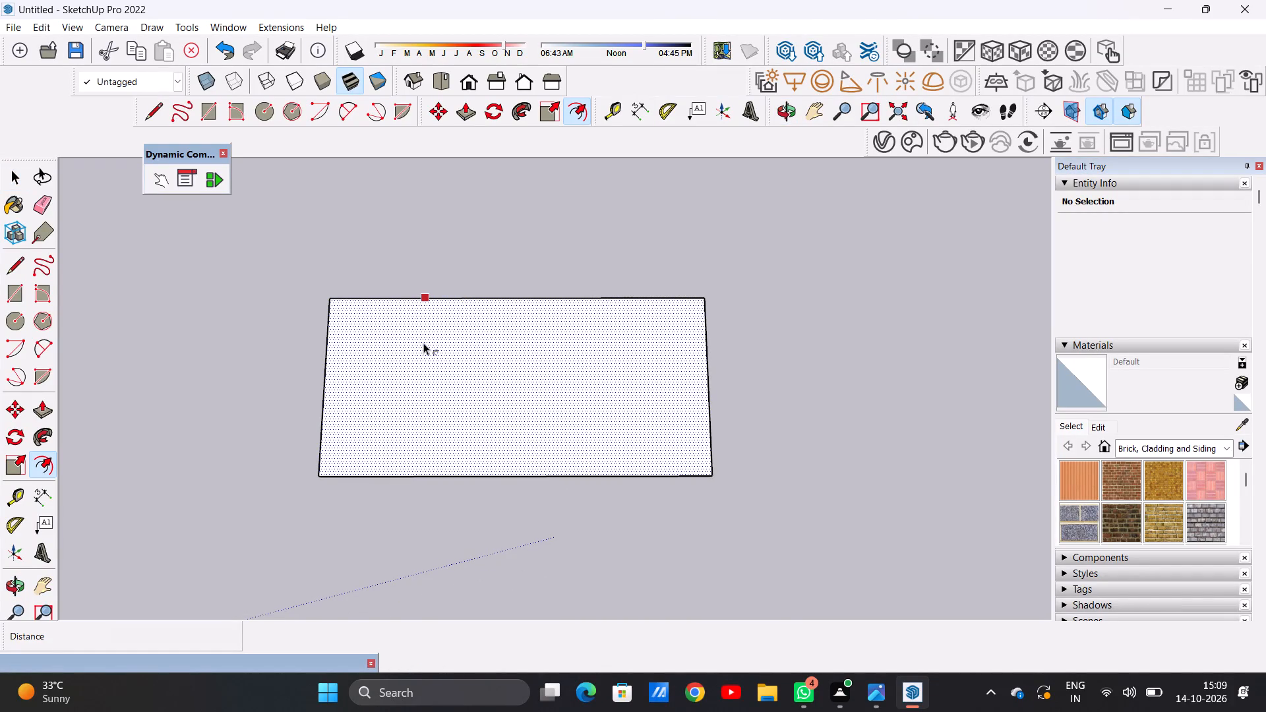
{"action": "left_click", "coordinate": [423, 343]}
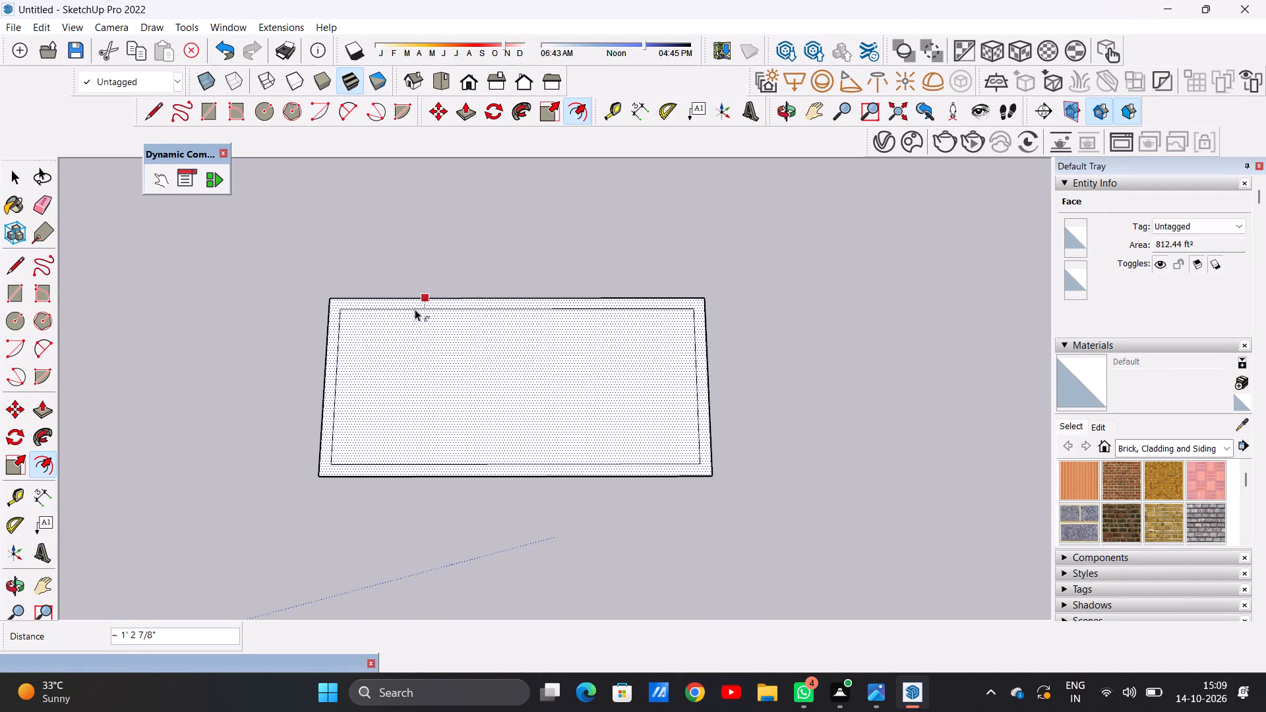
{"action": "left_click", "coordinate": [415, 309]}
{"action": "key", "text": "space"}
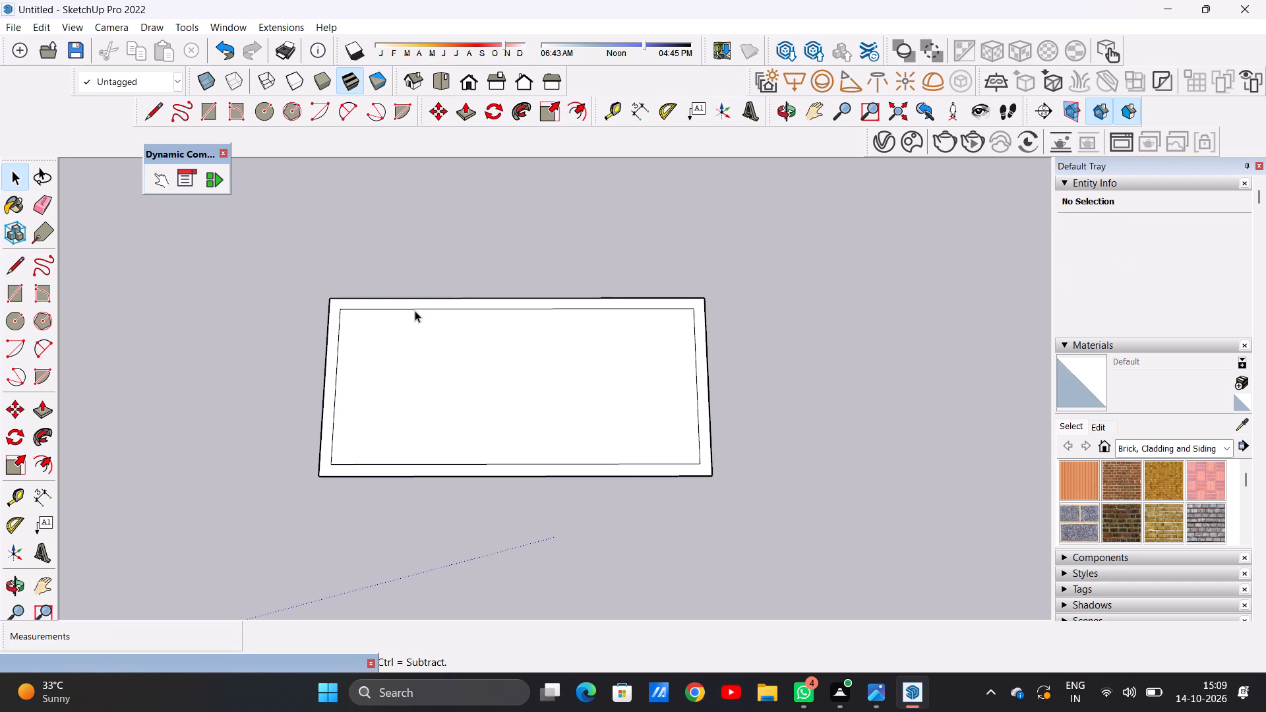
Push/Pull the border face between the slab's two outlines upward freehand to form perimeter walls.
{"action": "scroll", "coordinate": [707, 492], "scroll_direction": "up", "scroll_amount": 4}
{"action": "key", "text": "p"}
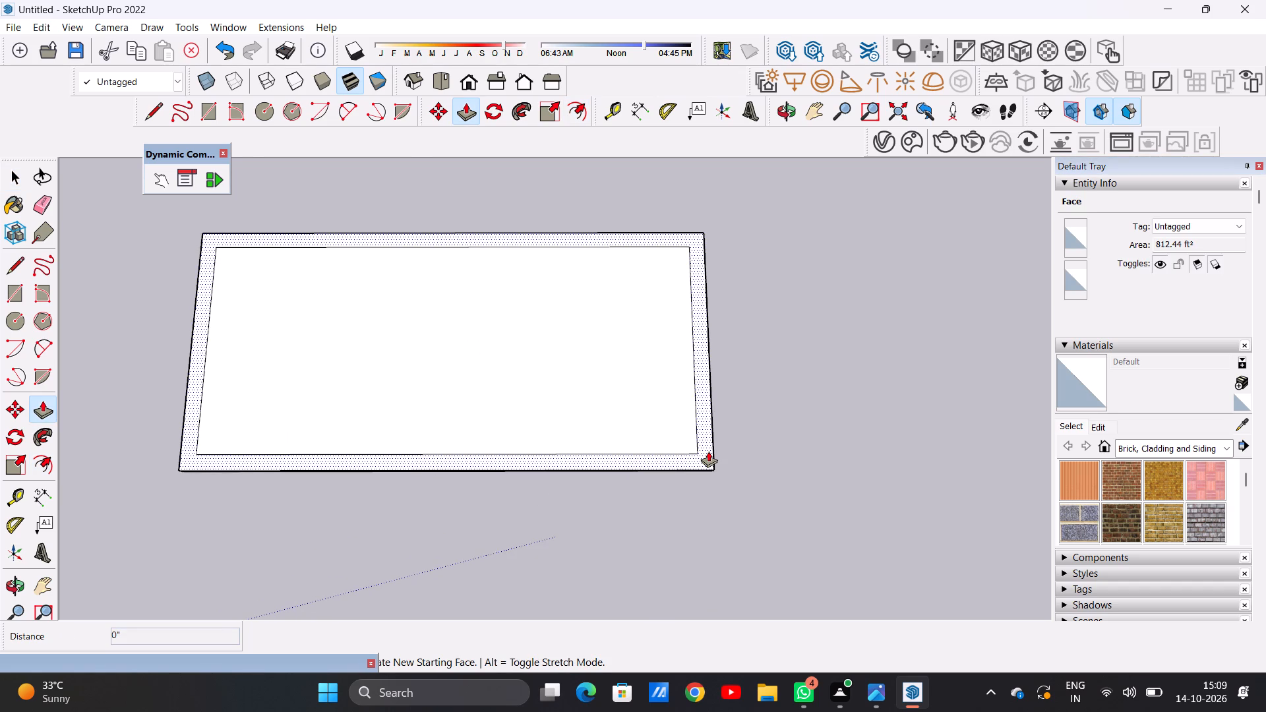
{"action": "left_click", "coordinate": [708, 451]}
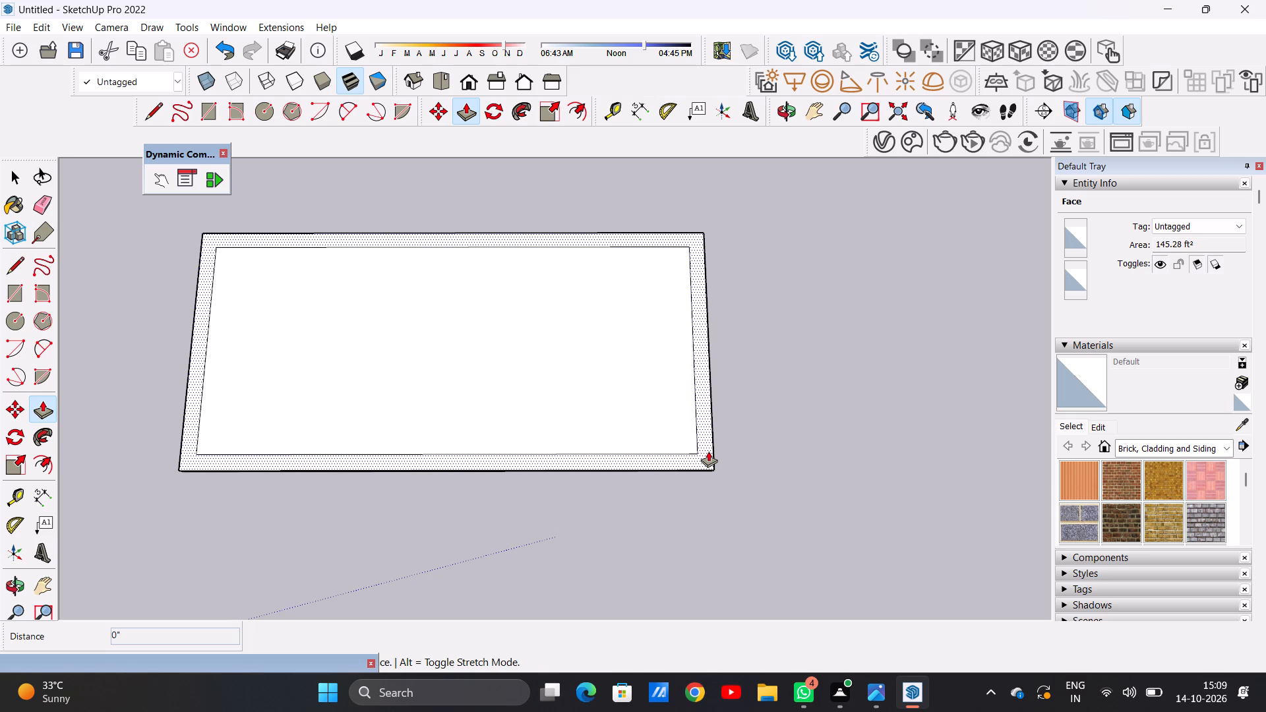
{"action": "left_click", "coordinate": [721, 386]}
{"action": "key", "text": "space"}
Examine the raised walls' height and thickness from low front angles and from above.
{"action": "scroll", "coordinate": [565, 466], "scroll_direction": "down", "scroll_amount": 5}
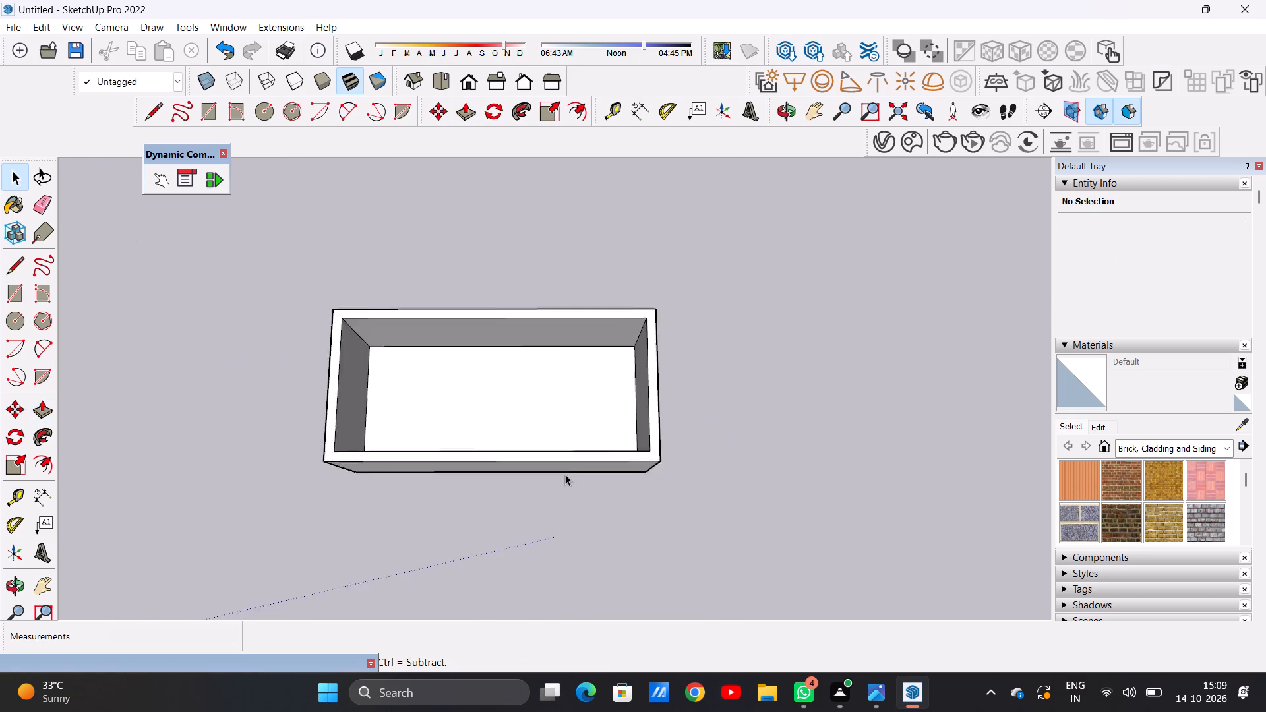
{"action": "scroll", "coordinate": [565, 474], "scroll_direction": "down", "scroll_amount": 5}
{"action": "middle_click_drag", "start_coordinate": [574, 499], "coordinate": [580, 376]}
{"action": "scroll", "coordinate": [580, 376], "scroll_direction": "up", "scroll_amount": 1}
{"action": "middle_click_drag", "start_coordinate": [529, 496], "coordinate": [531, 343]}
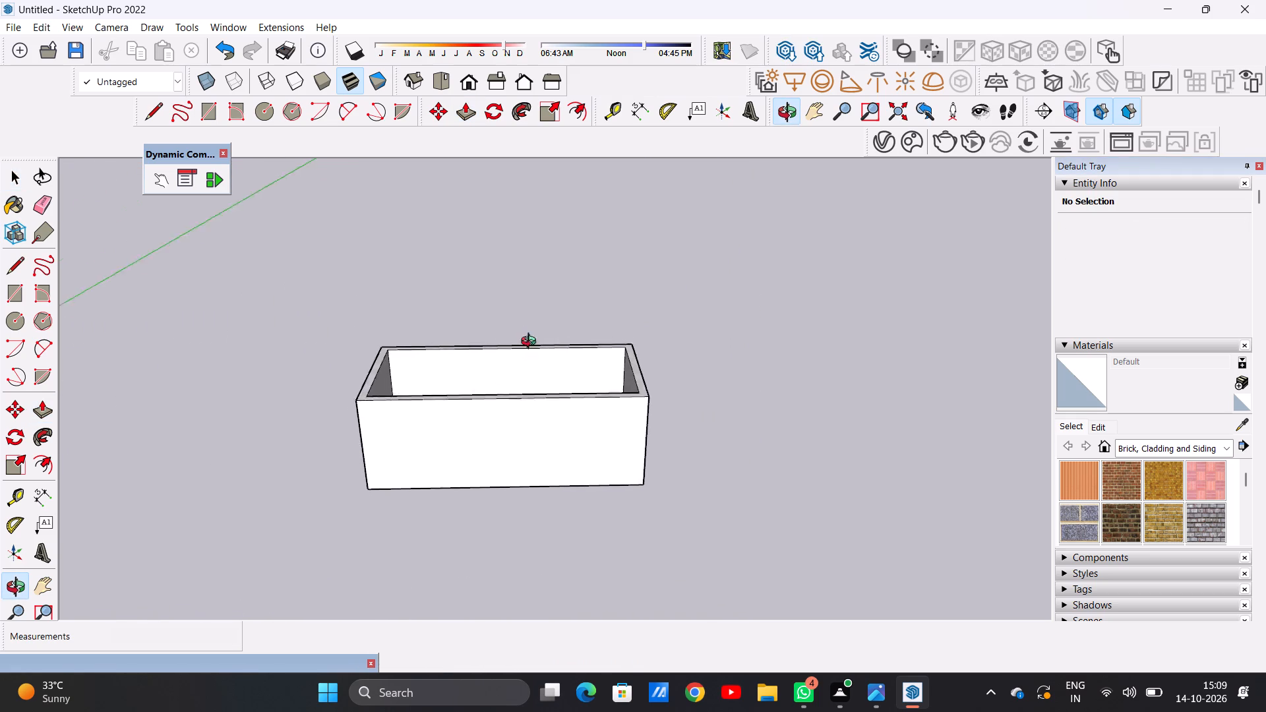
{"action": "middle_click_drag", "start_coordinate": [531, 343], "coordinate": [531, 334]}
{"action": "middle_click_drag", "start_coordinate": [530, 453], "coordinate": [521, 384]}
{"action": "scroll", "coordinate": [474, 432], "scroll_direction": "up", "scroll_amount": 2}
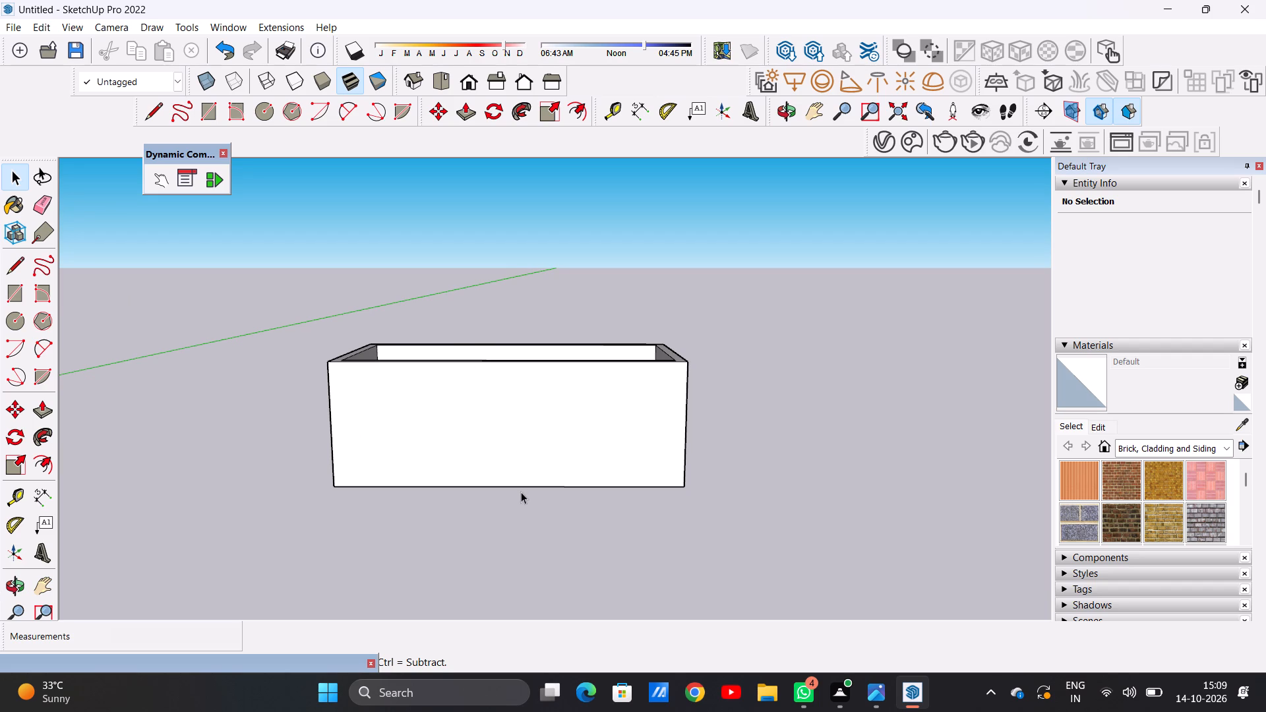
{"action": "middle_click_drag", "start_coordinate": [586, 348], "coordinate": [577, 573]}
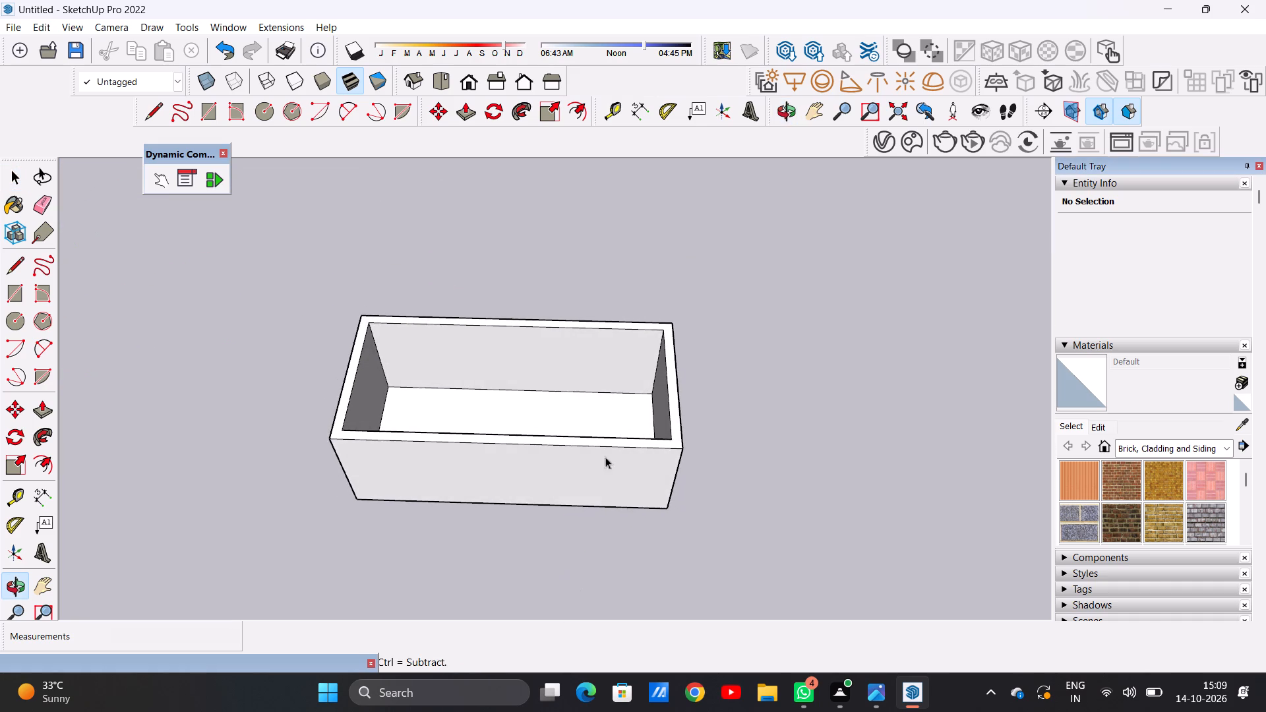
{"action": "middle_click_drag", "start_coordinate": [607, 461], "coordinate": [607, 509]}
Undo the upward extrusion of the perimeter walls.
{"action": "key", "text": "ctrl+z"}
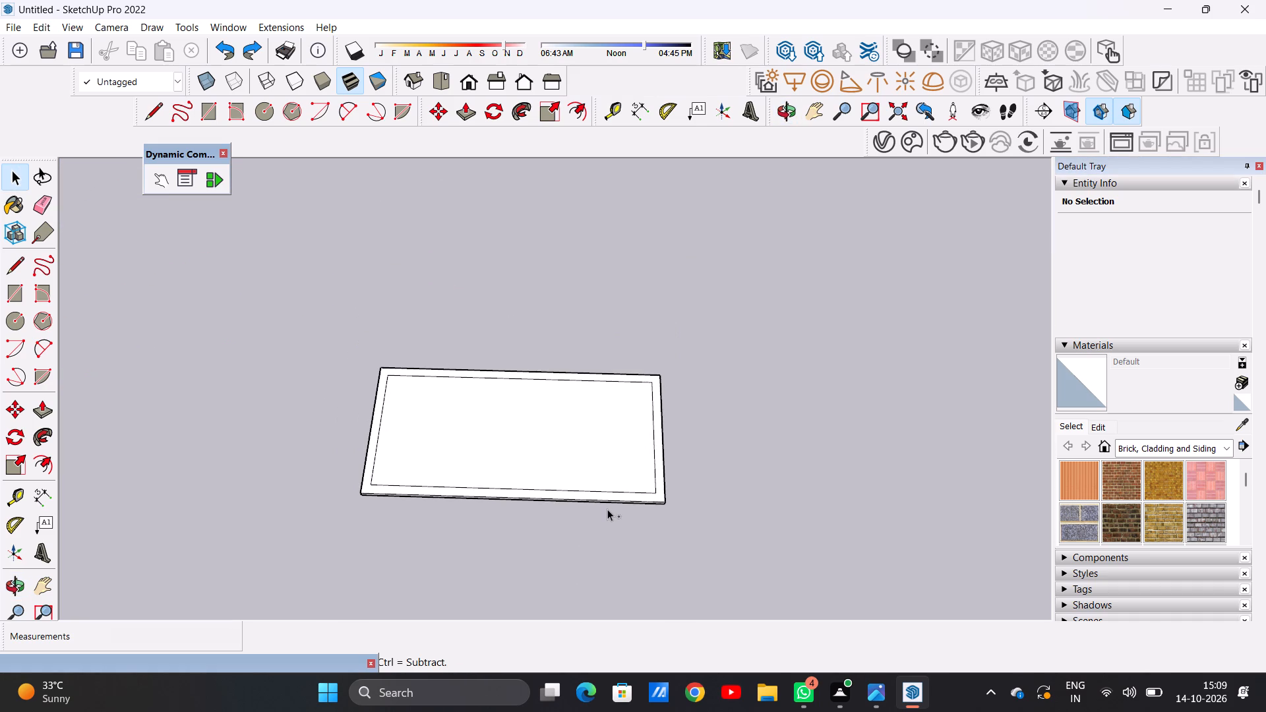
Push/Pull the slab's right-hand short end face outward by about 9' 7" to lengthen the slab.
{"action": "scroll", "coordinate": [601, 341], "scroll_direction": "down", "scroll_amount": 5}
{"action": "middle_click_drag", "start_coordinate": [680, 425], "coordinate": [532, 316]}
{"action": "scroll", "coordinate": [532, 316], "scroll_direction": "up", "scroll_amount": 1}
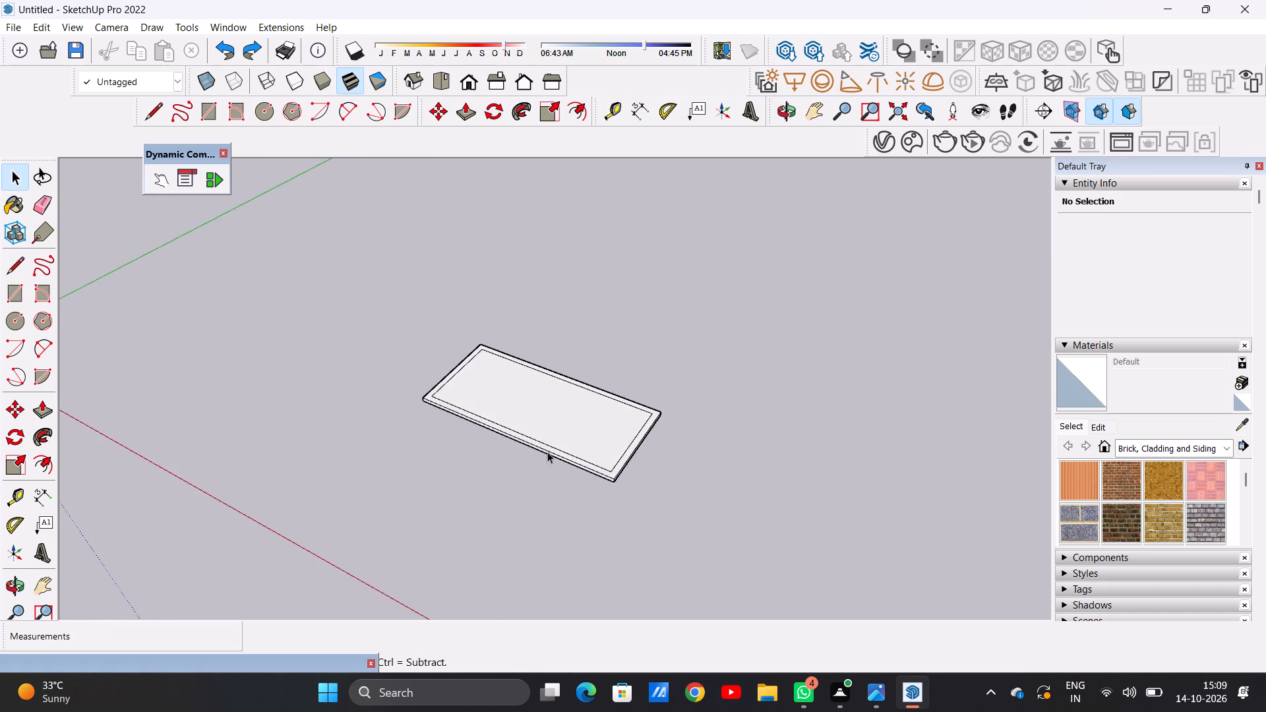
{"action": "scroll", "coordinate": [562, 469], "scroll_direction": "up", "scroll_amount": 12}
{"action": "scroll", "coordinate": [547, 452], "scroll_direction": "down", "scroll_amount": 10}
{"action": "scroll", "coordinate": [621, 487], "scroll_direction": "up", "scroll_amount": 8}
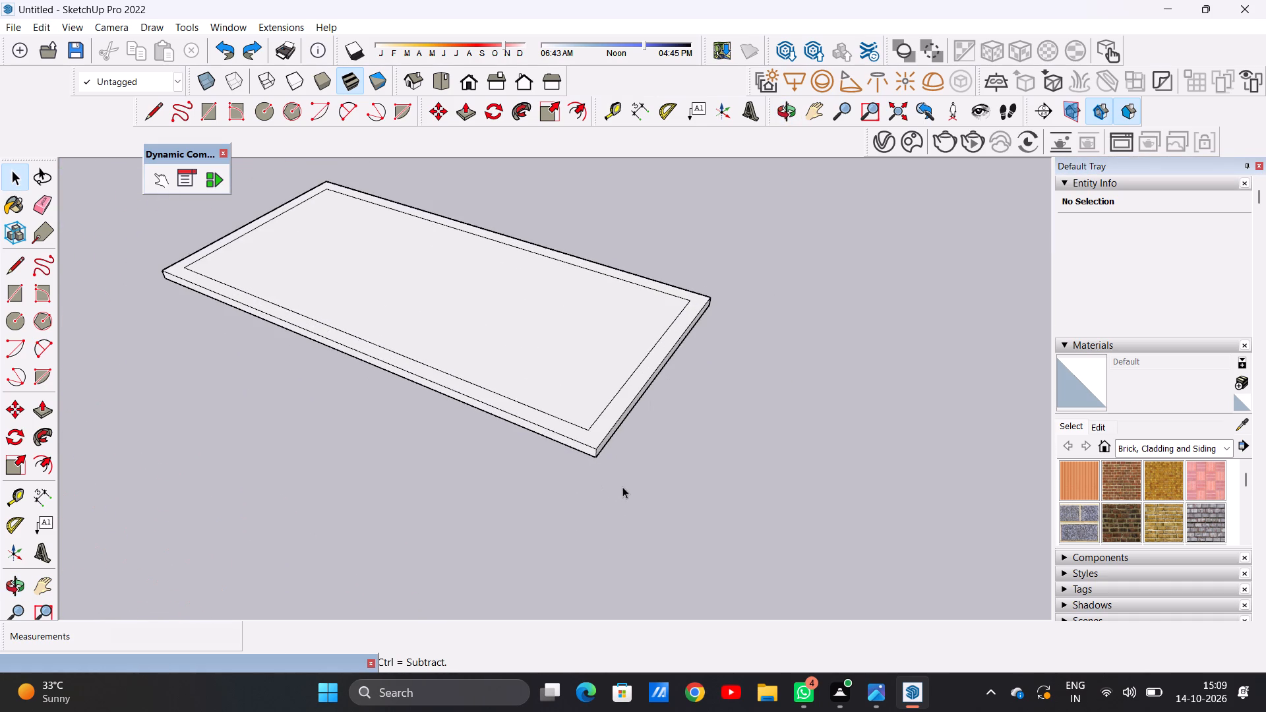
{"action": "middle_click_drag", "start_coordinate": [624, 489], "coordinate": [604, 393]}
{"action": "scroll", "coordinate": [594, 374], "scroll_direction": "up", "scroll_amount": 4}
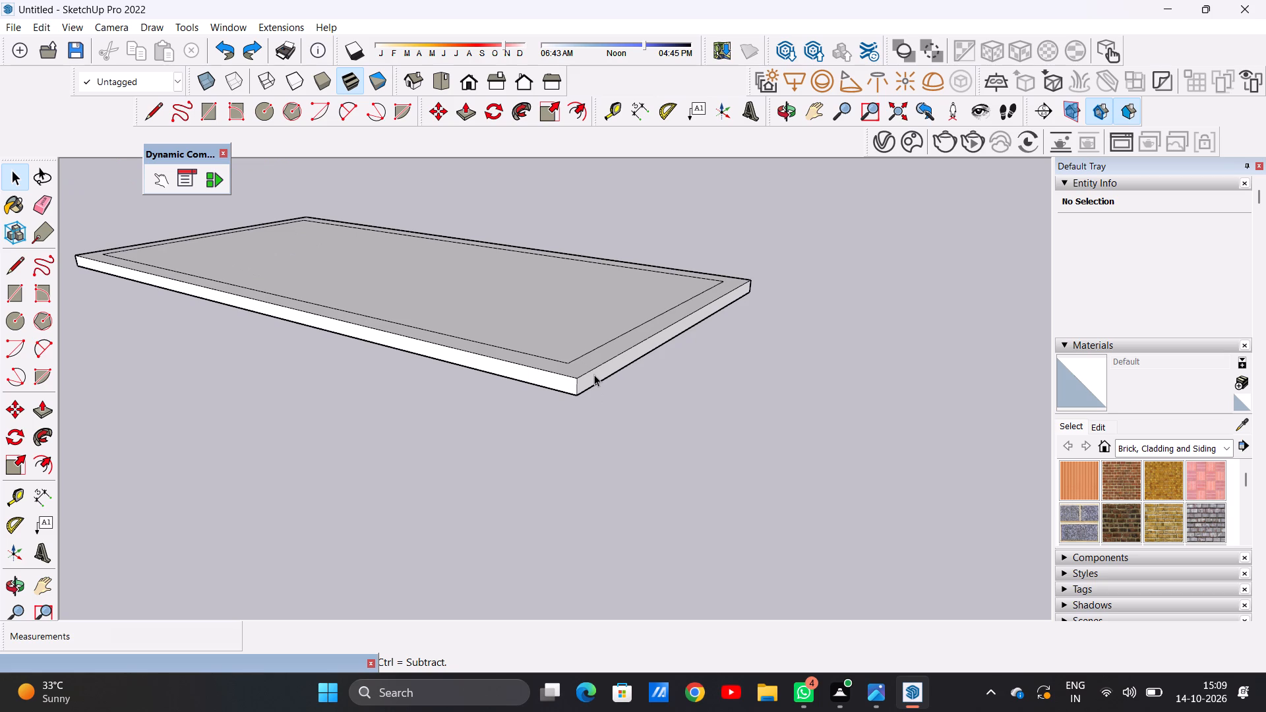
{"action": "key", "text": "p"}
{"action": "scroll", "coordinate": [589, 372], "scroll_direction": "up", "scroll_amount": 5}
{"action": "left_click", "coordinate": [589, 372]}
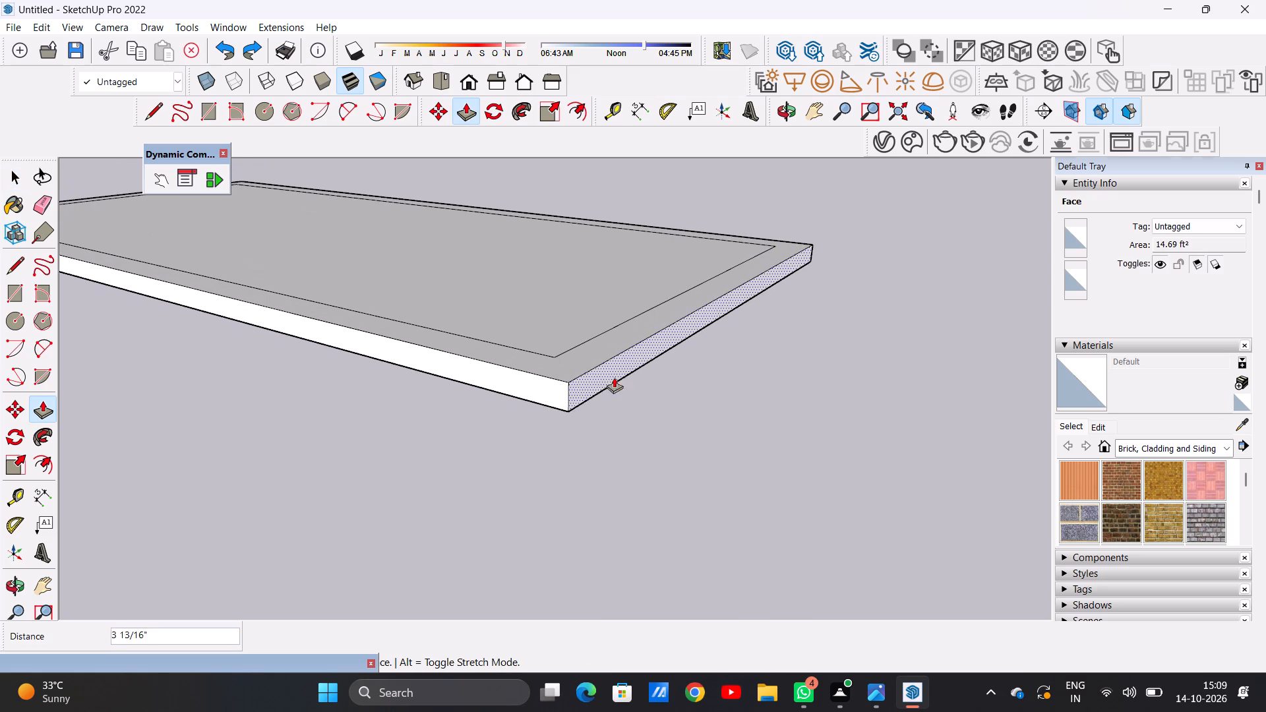
{"action": "scroll", "coordinate": [684, 385], "scroll_direction": "down", "scroll_amount": 13}
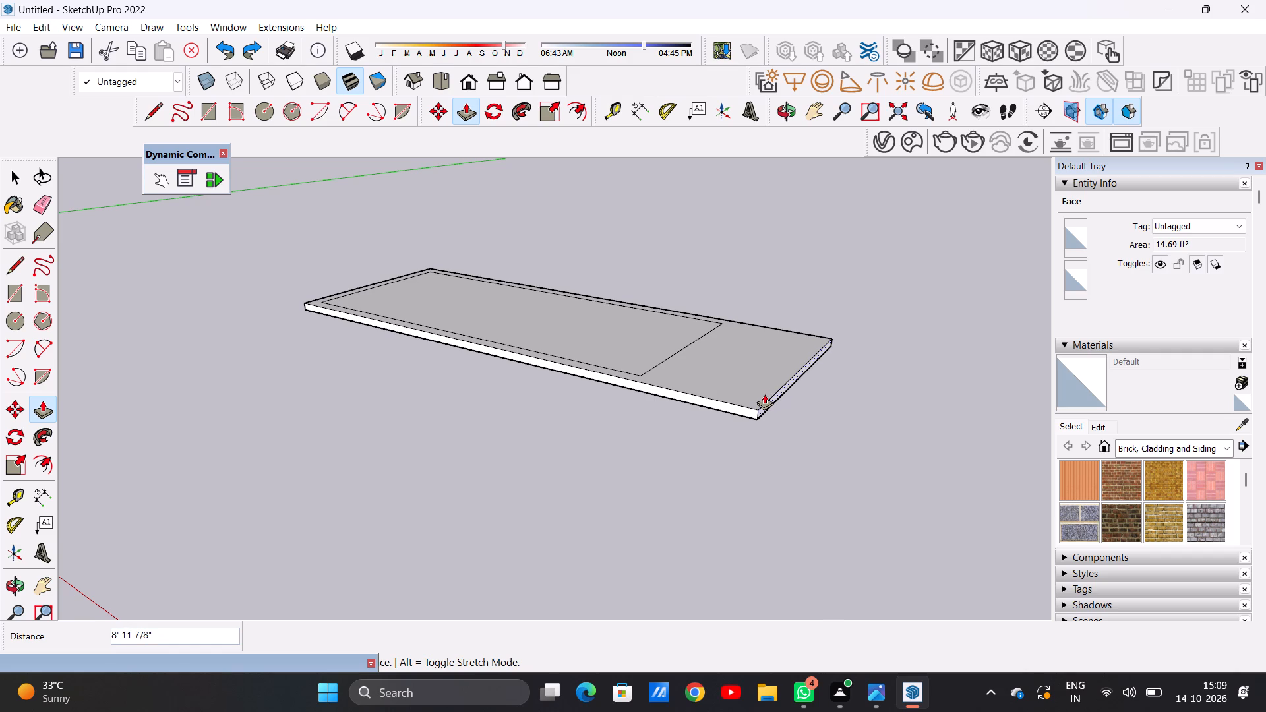
{"action": "left_click", "coordinate": [773, 394]}
{"action": "key", "text": "space"}
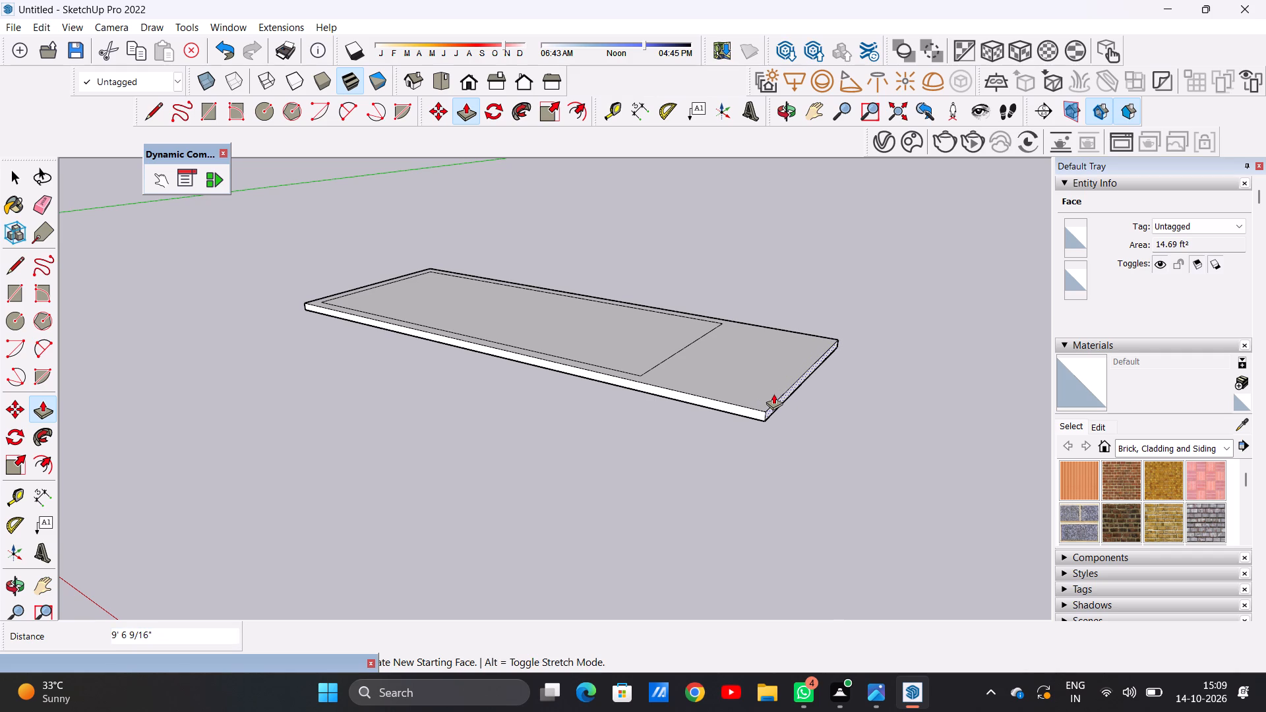
Draw a line in two segments, about 9' and 5 7/16", extending the inner outline's far long edge into the lengthened slab area.
{"action": "scroll", "coordinate": [624, 407], "scroll_direction": "down", "scroll_amount": 5}
{"action": "middle_click_drag", "start_coordinate": [527, 404], "coordinate": [695, 607]}
{"action": "middle_click_drag", "start_coordinate": [649, 362], "coordinate": [659, 477]}
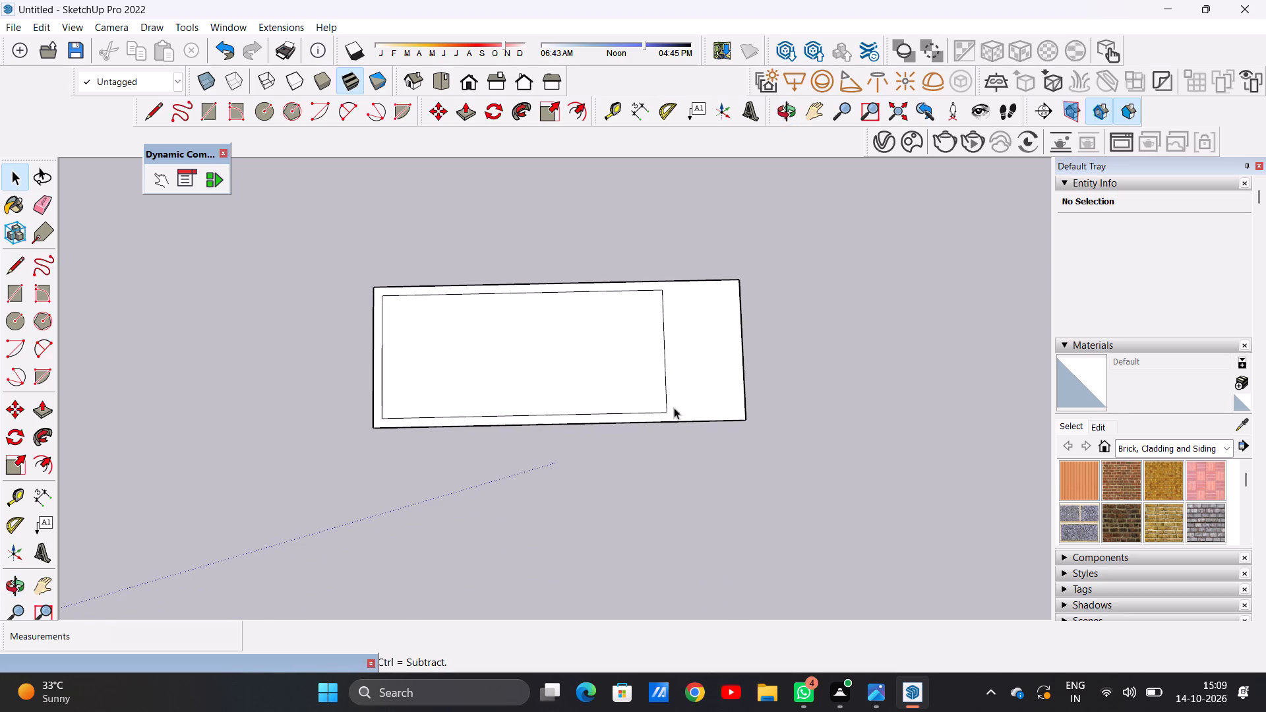
{"action": "scroll", "coordinate": [661, 349], "scroll_direction": "up", "scroll_amount": 3}
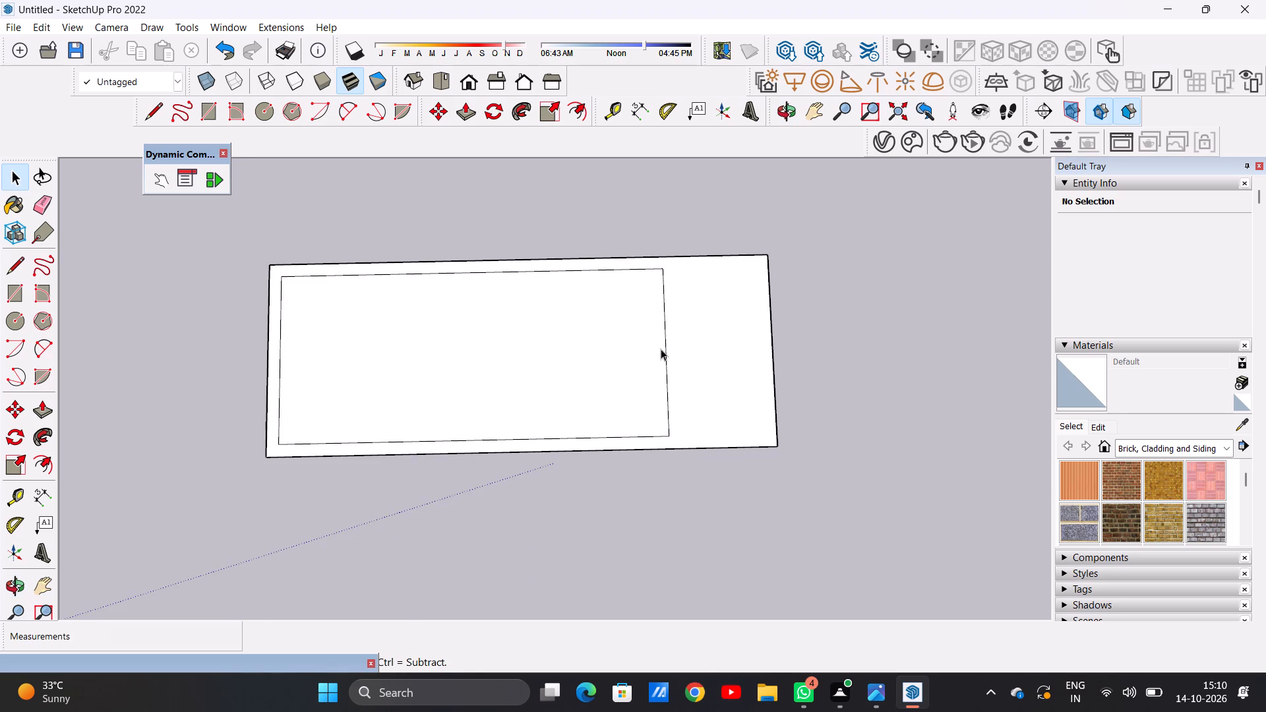
{"action": "key", "text": "l"}
{"action": "scroll", "coordinate": [682, 273], "scroll_direction": "up", "scroll_amount": 7}
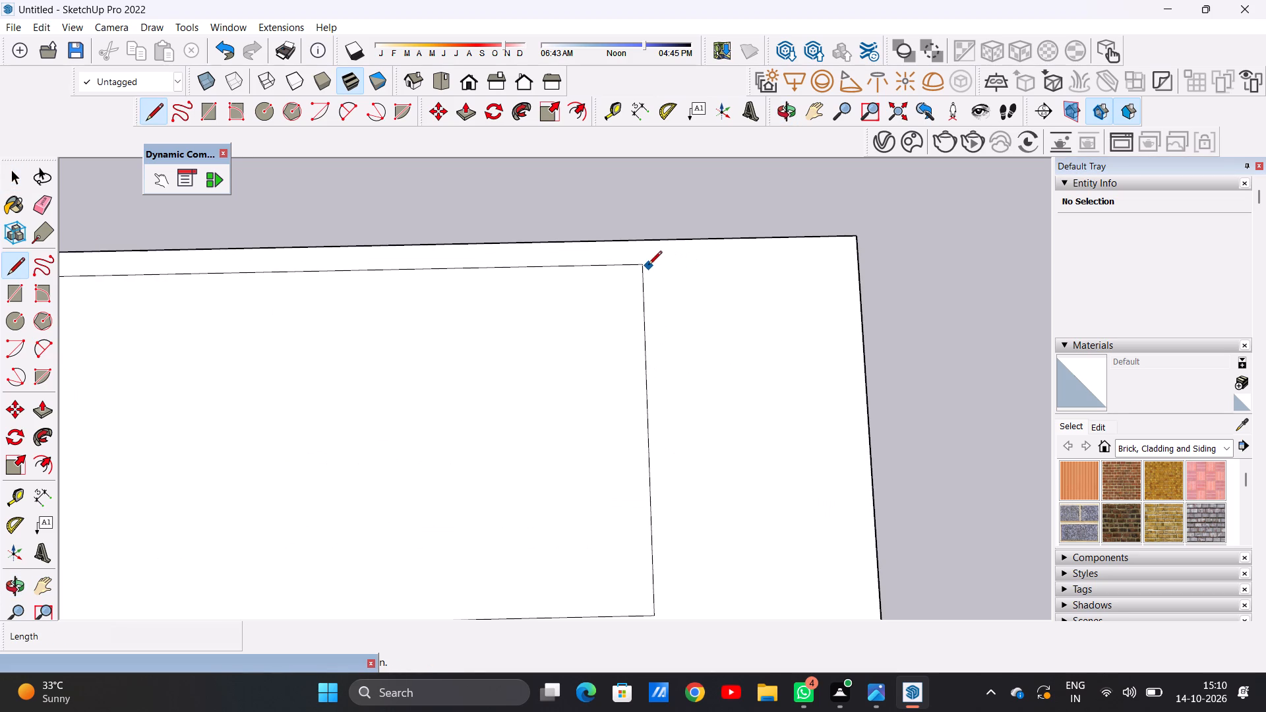
{"action": "left_click", "coordinate": [646, 266]}
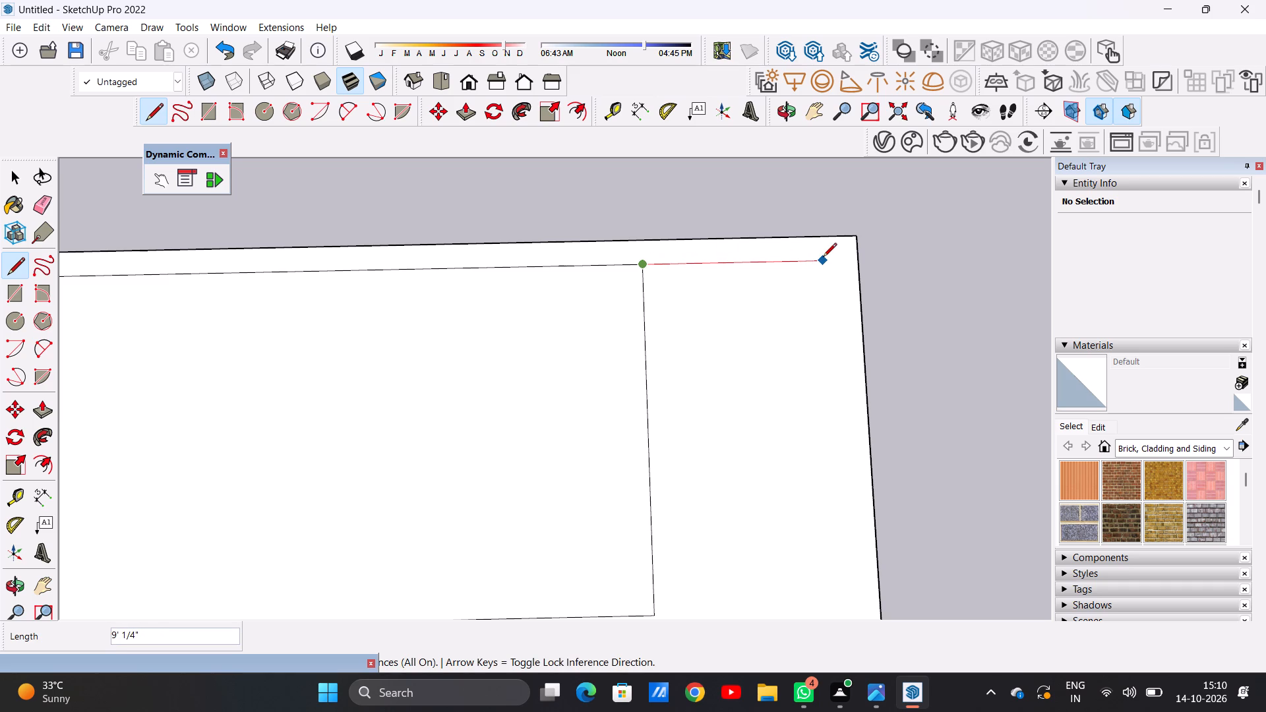
{"action": "left_click", "coordinate": [823, 258]}
{"action": "scroll", "coordinate": [829, 309], "scroll_direction": "down", "scroll_amount": 10}
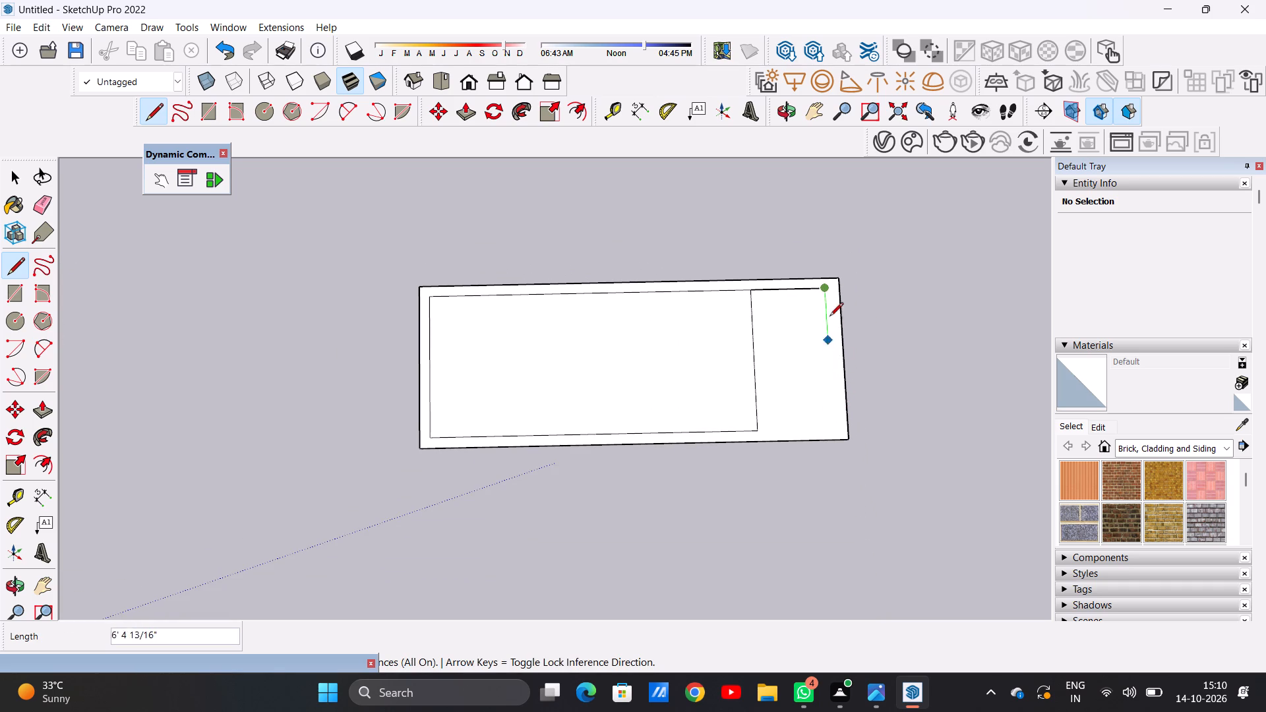
{"action": "scroll", "coordinate": [824, 275], "scroll_direction": "up", "scroll_amount": 20}
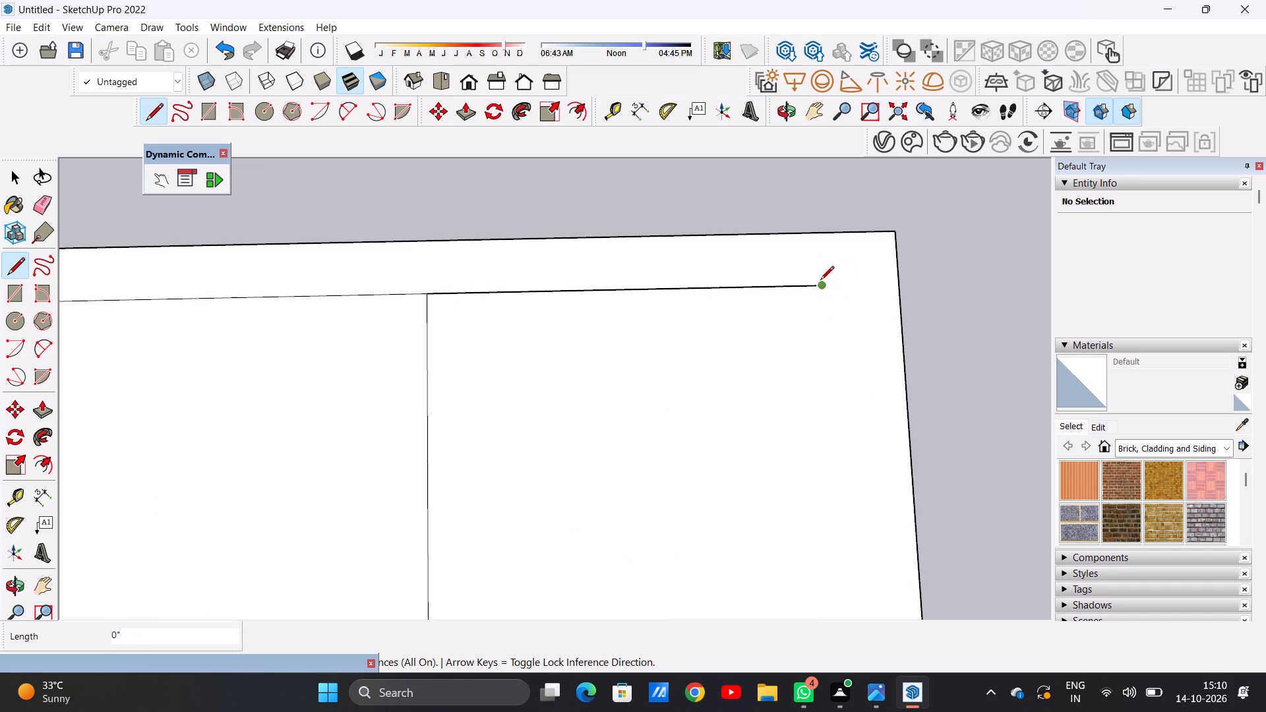
{"action": "left_click", "coordinate": [820, 285]}
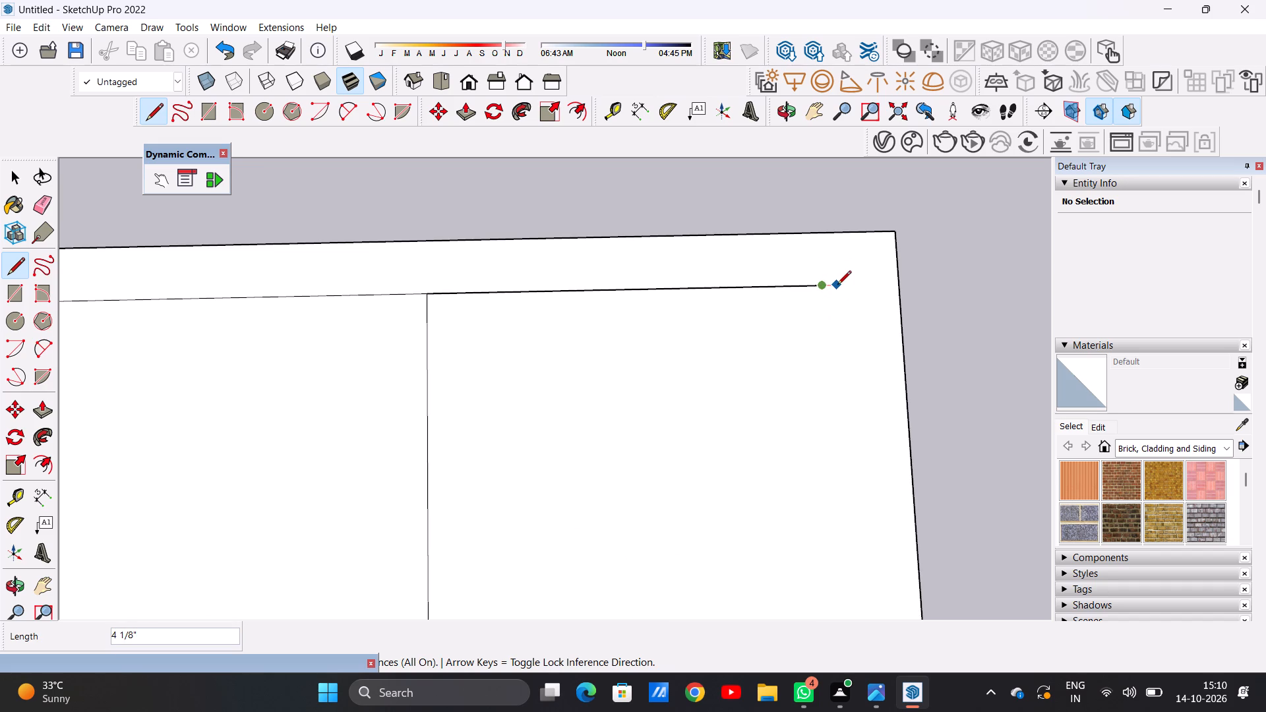
{"action": "left_click", "coordinate": [841, 286]}
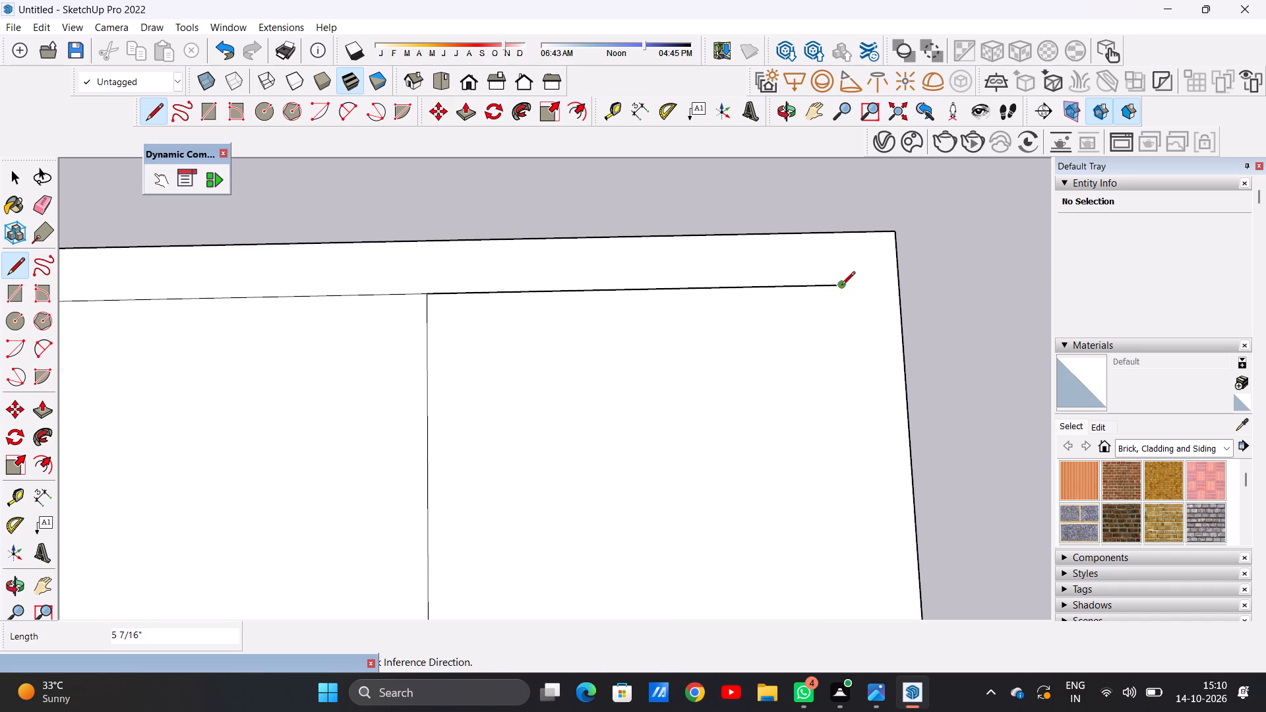
Draw a line about 17' 1" parallel to the slab's right-hand end and close it back to the inner outline's near right corner.
{"action": "scroll", "coordinate": [845, 330], "scroll_direction": "down", "scroll_amount": 17}
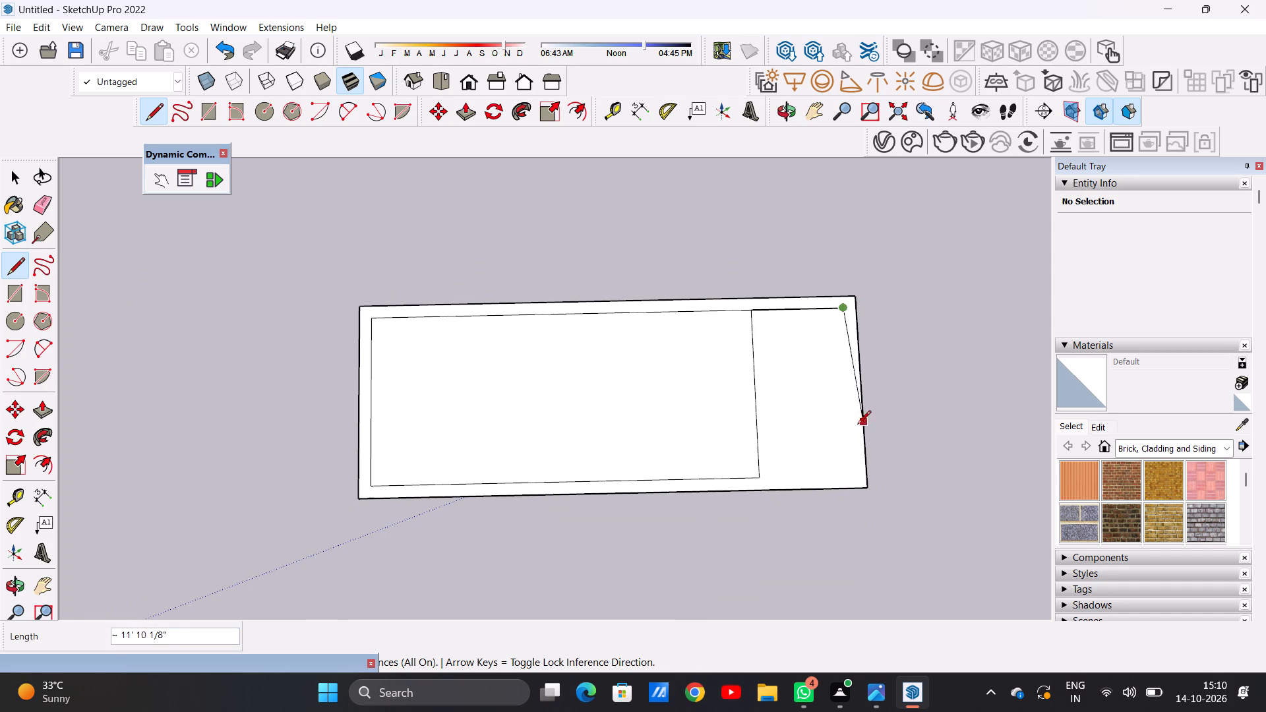
{"action": "scroll", "coordinate": [847, 461], "scroll_direction": "up", "scroll_amount": 6}
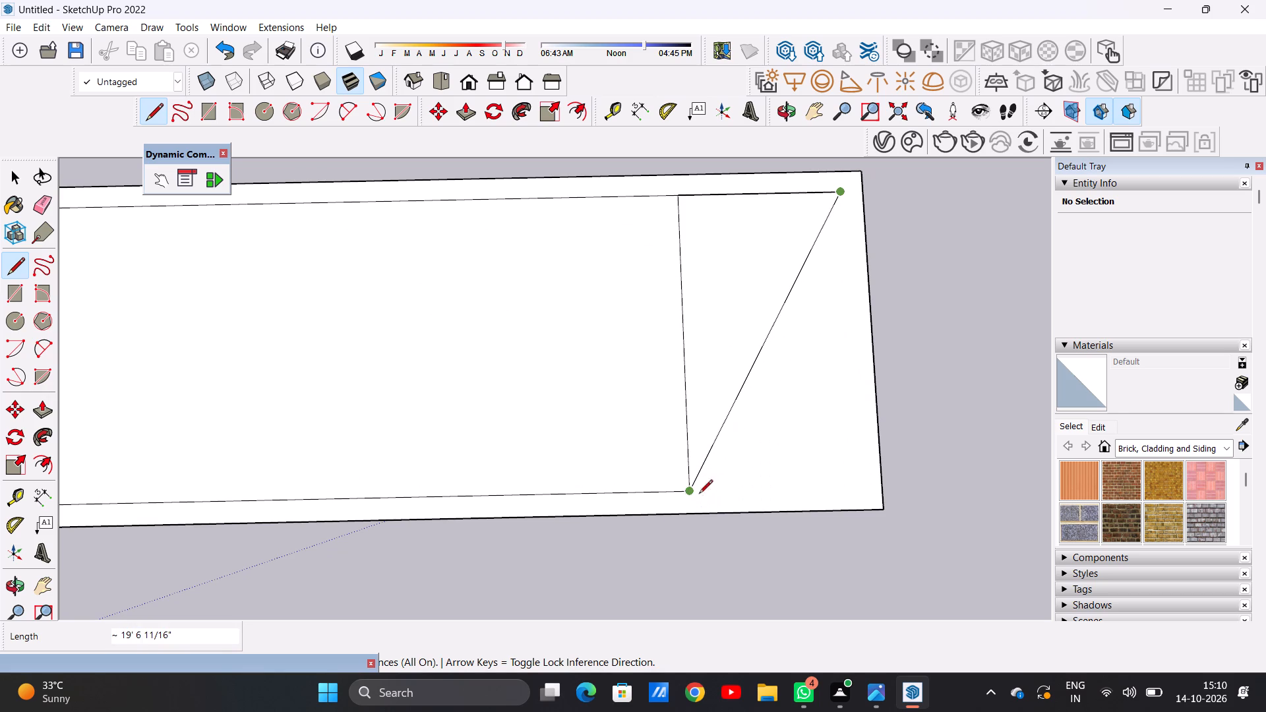
{"action": "left_click", "coordinate": [862, 485]}
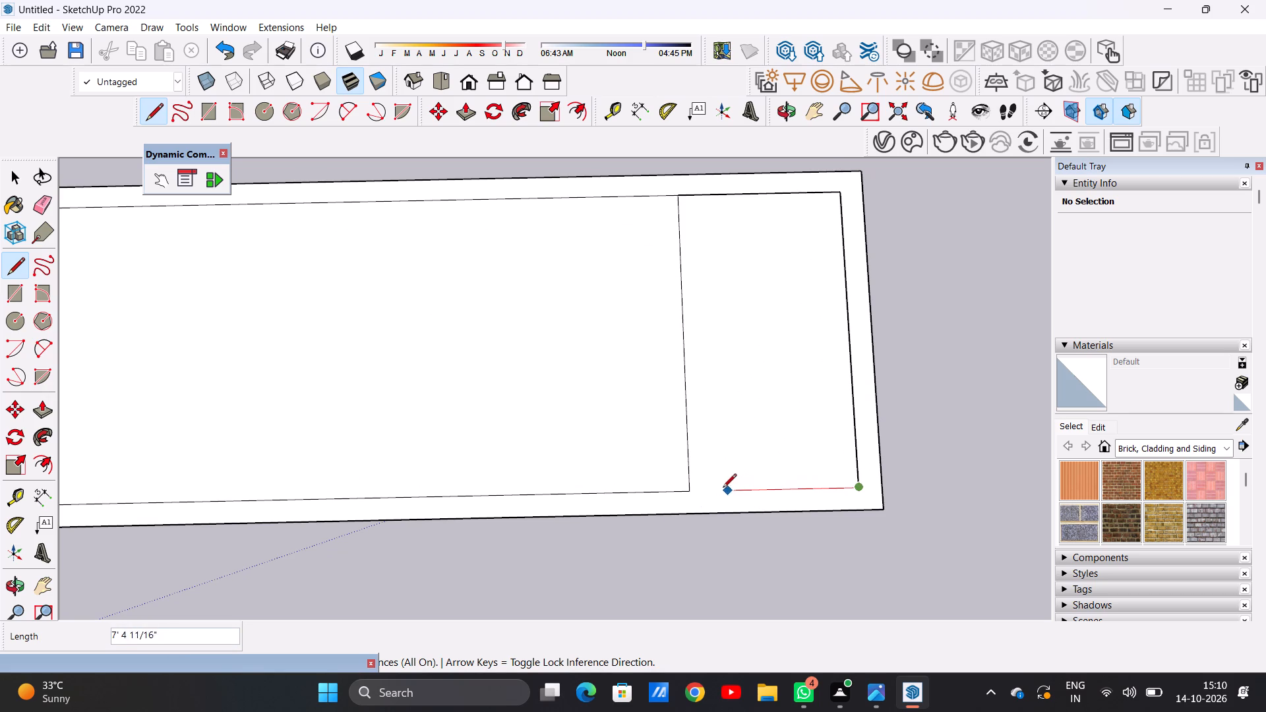
{"action": "left_click", "coordinate": [692, 486]}
{"action": "key", "text": "space"}
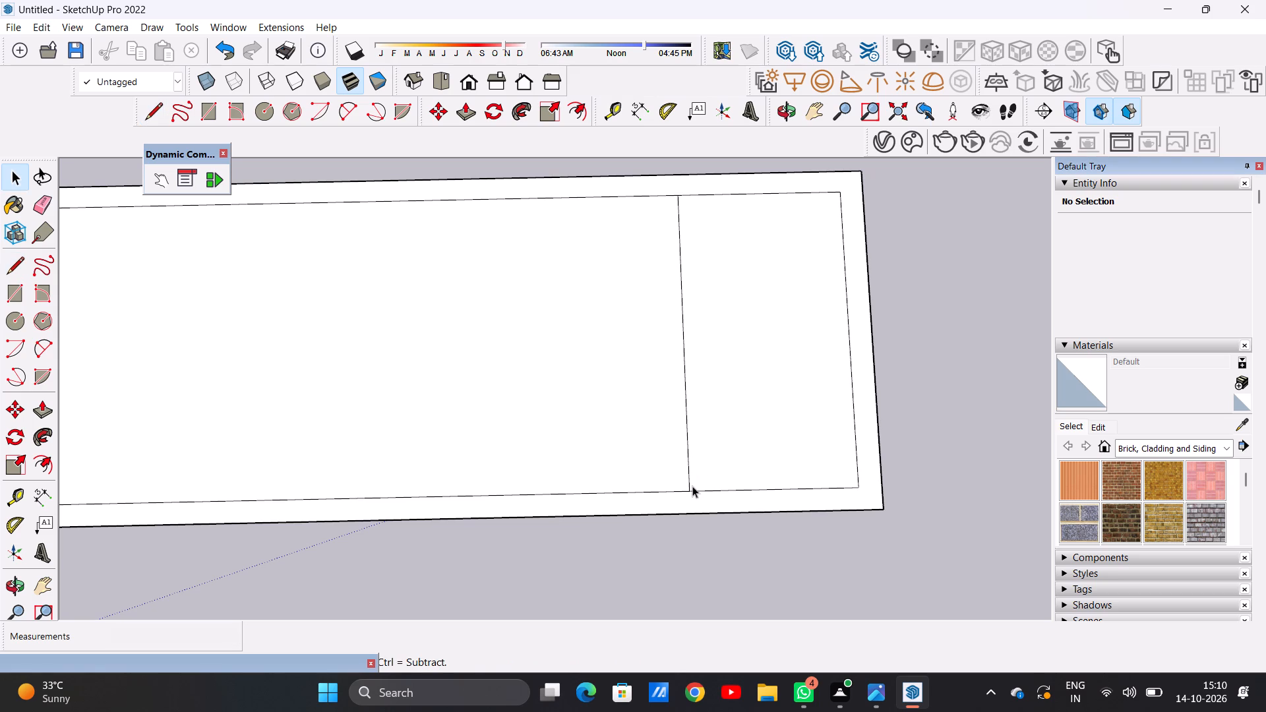
Erase the old dividing line inside the border so the inner area becomes one single face.
{"action": "key", "text": "e"}
{"action": "left_click", "coordinate": [685, 418]}
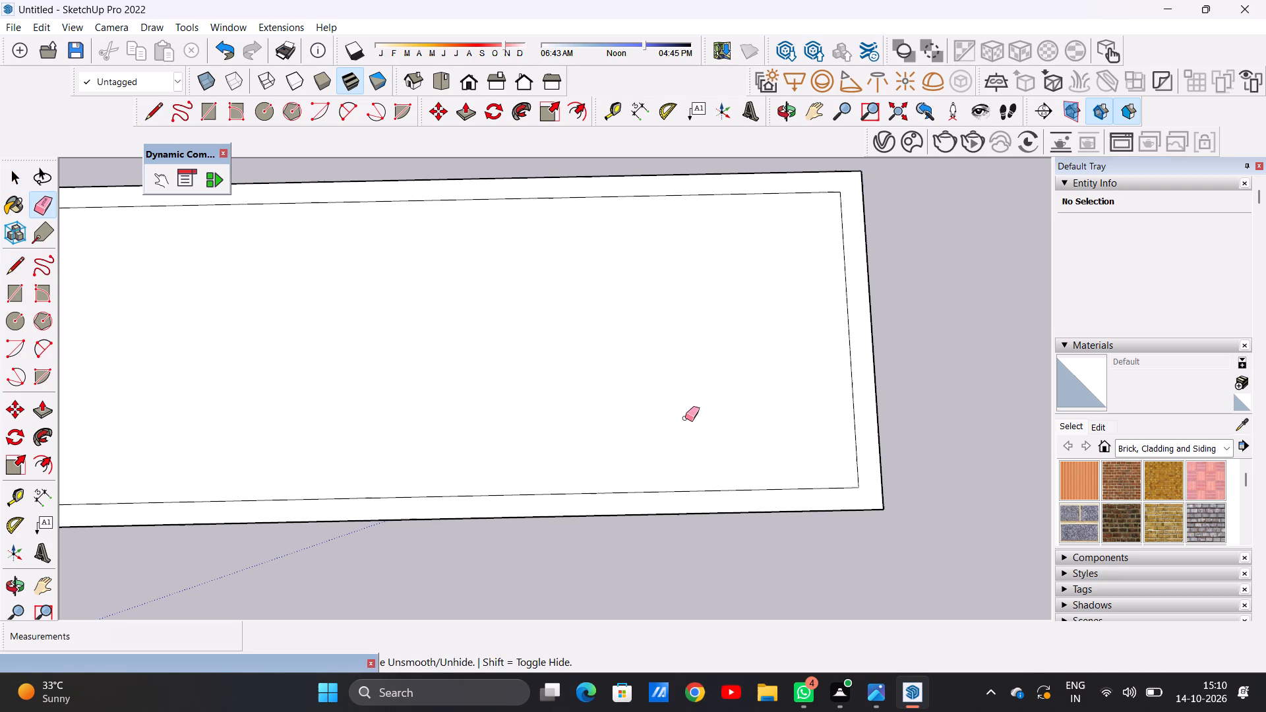
{"action": "key", "text": "space"}
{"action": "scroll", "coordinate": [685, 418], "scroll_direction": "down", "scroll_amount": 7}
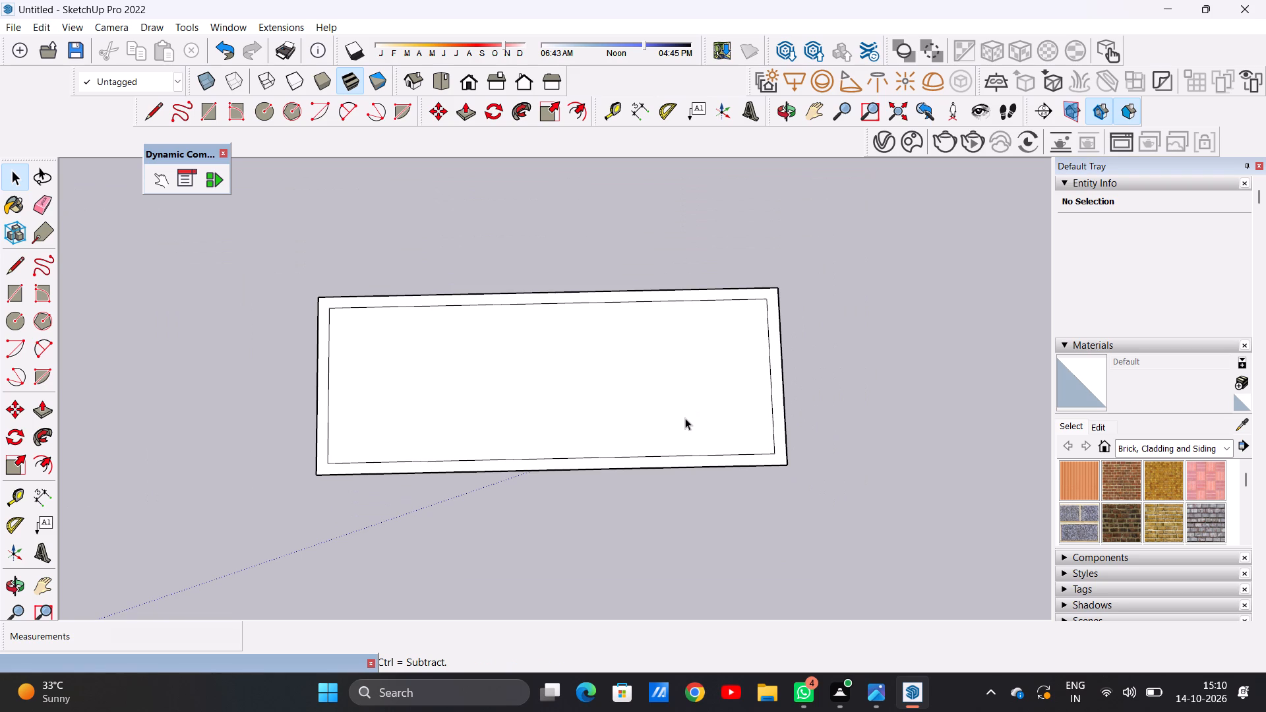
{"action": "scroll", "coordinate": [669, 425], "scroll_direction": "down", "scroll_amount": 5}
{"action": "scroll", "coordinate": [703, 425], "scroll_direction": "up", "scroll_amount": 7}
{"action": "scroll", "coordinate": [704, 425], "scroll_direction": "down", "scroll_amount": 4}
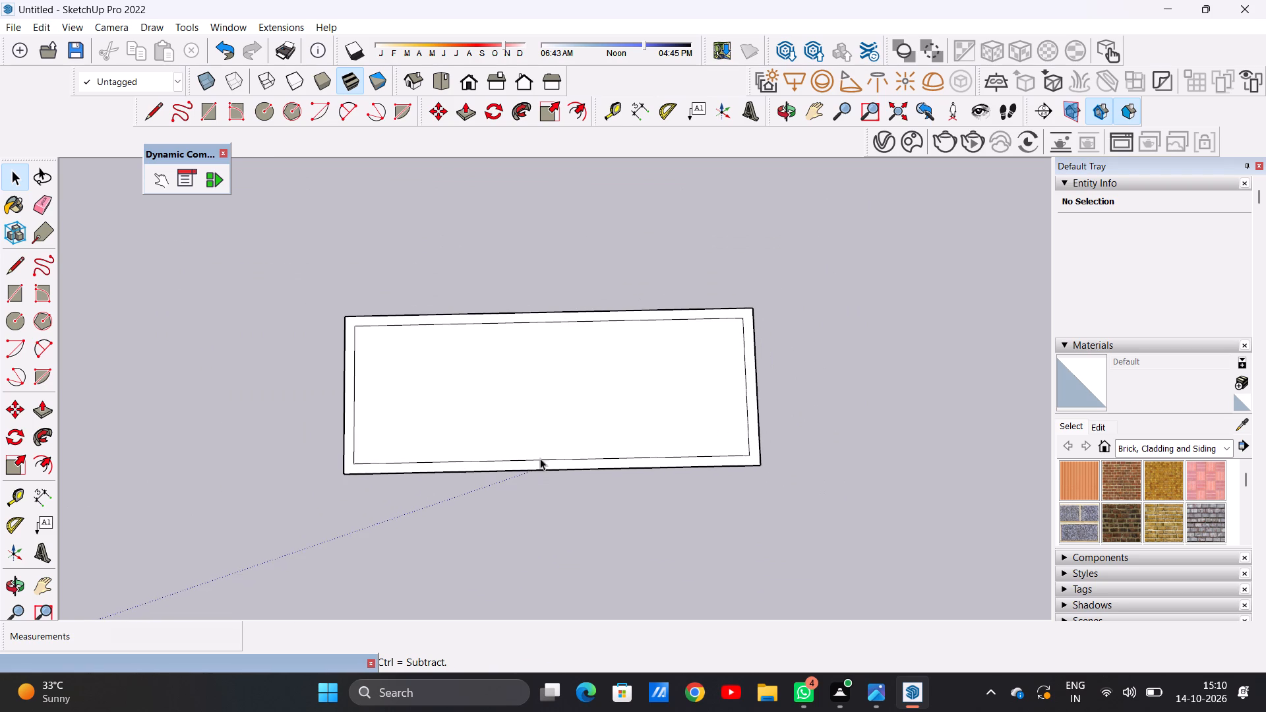
Draw a line about 1' 3 3/4" from the inner outline's near right corner across the border to the slab's right-hand short edge.
{"action": "scroll", "coordinate": [449, 473], "scroll_direction": "up", "scroll_amount": 2}
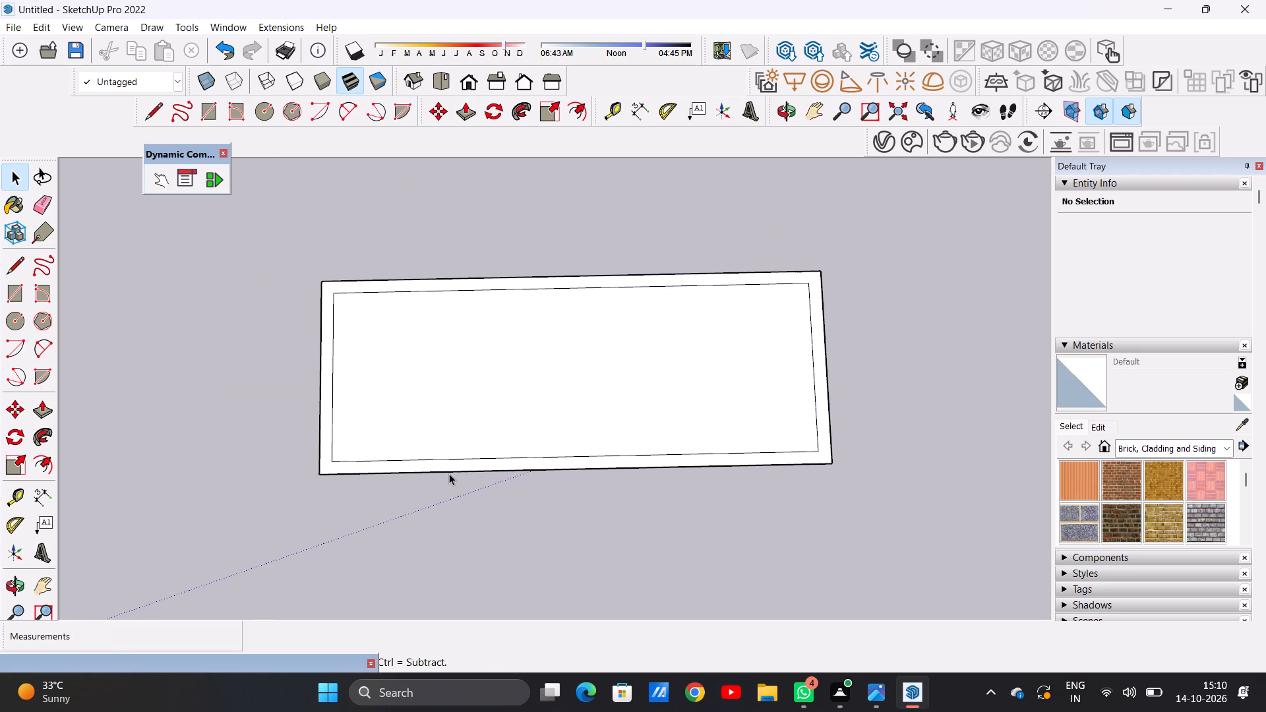
{"action": "key", "text": "space"}
{"action": "type", "text": "L"}
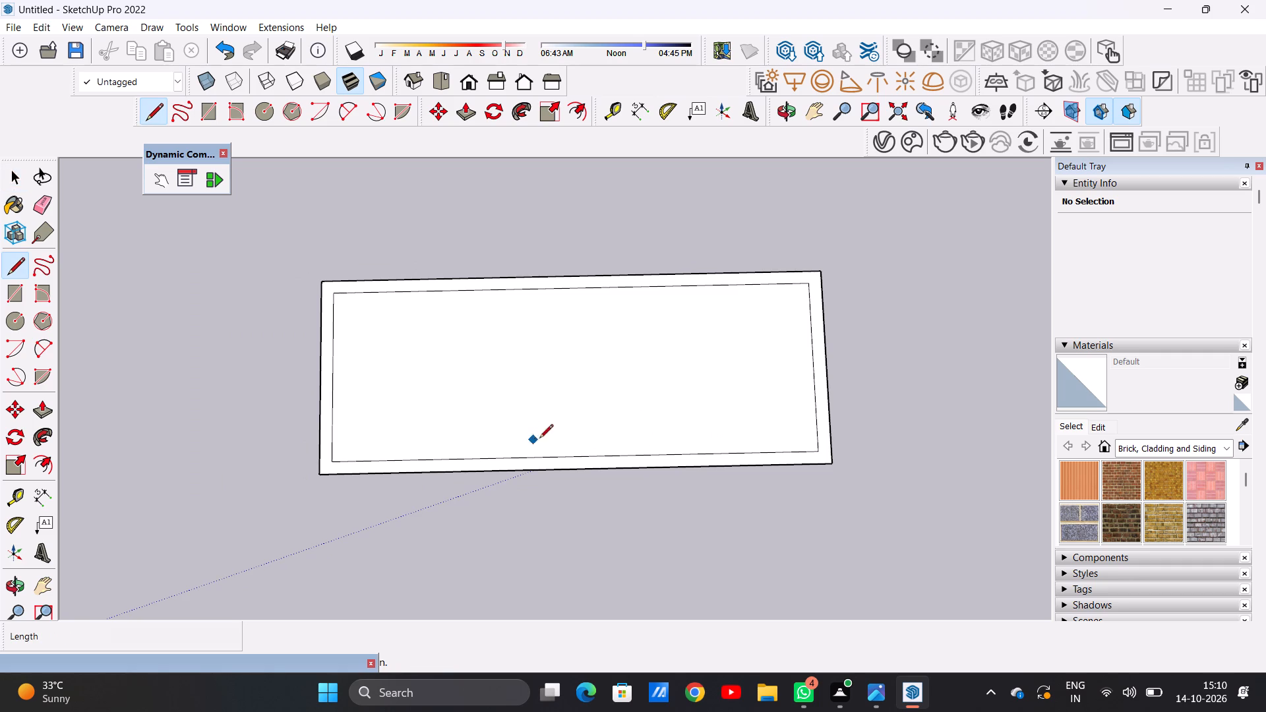
{"action": "scroll", "coordinate": [845, 447], "scroll_direction": "up", "scroll_amount": 9}
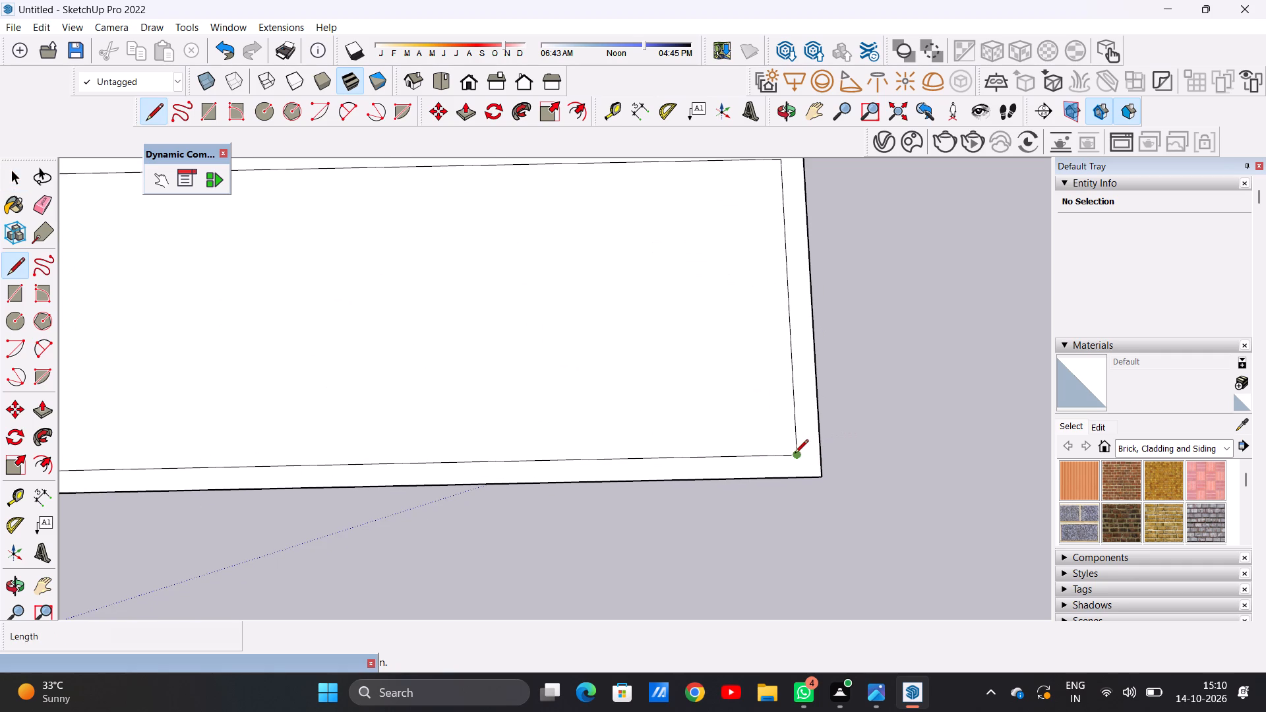
{"action": "left_click", "coordinate": [795, 454]}
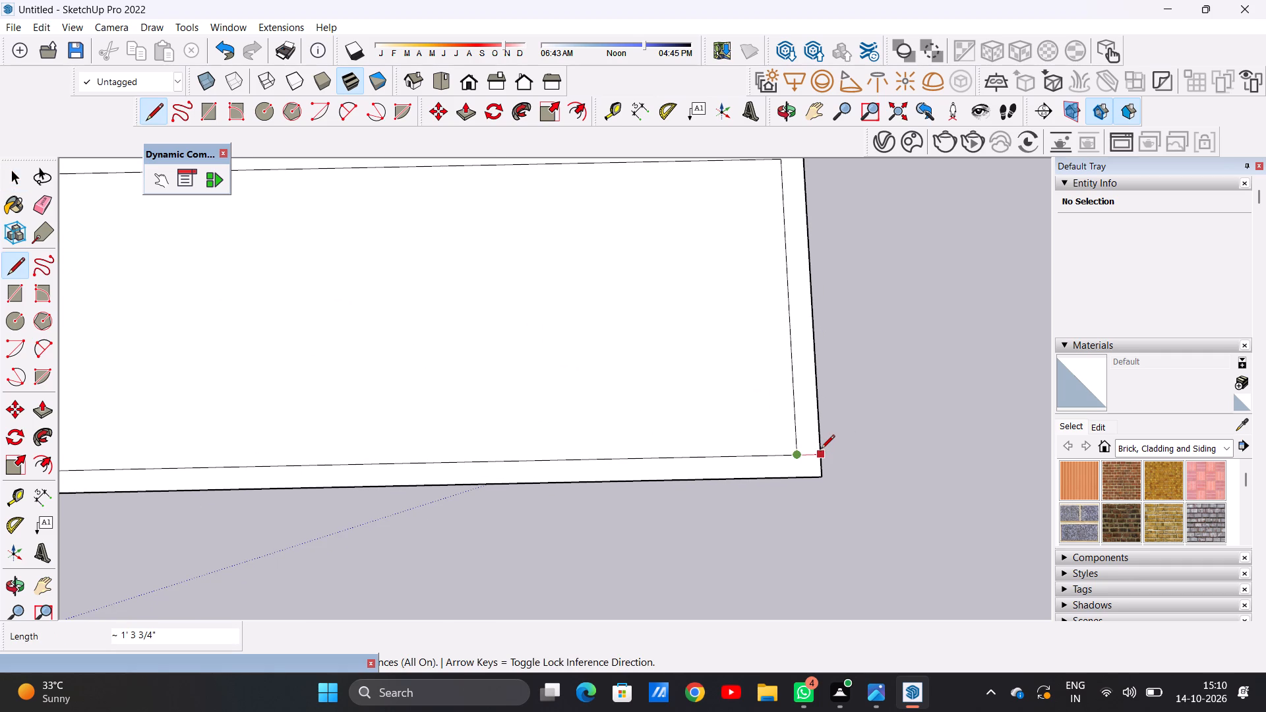
{"action": "left_click", "coordinate": [821, 450]}
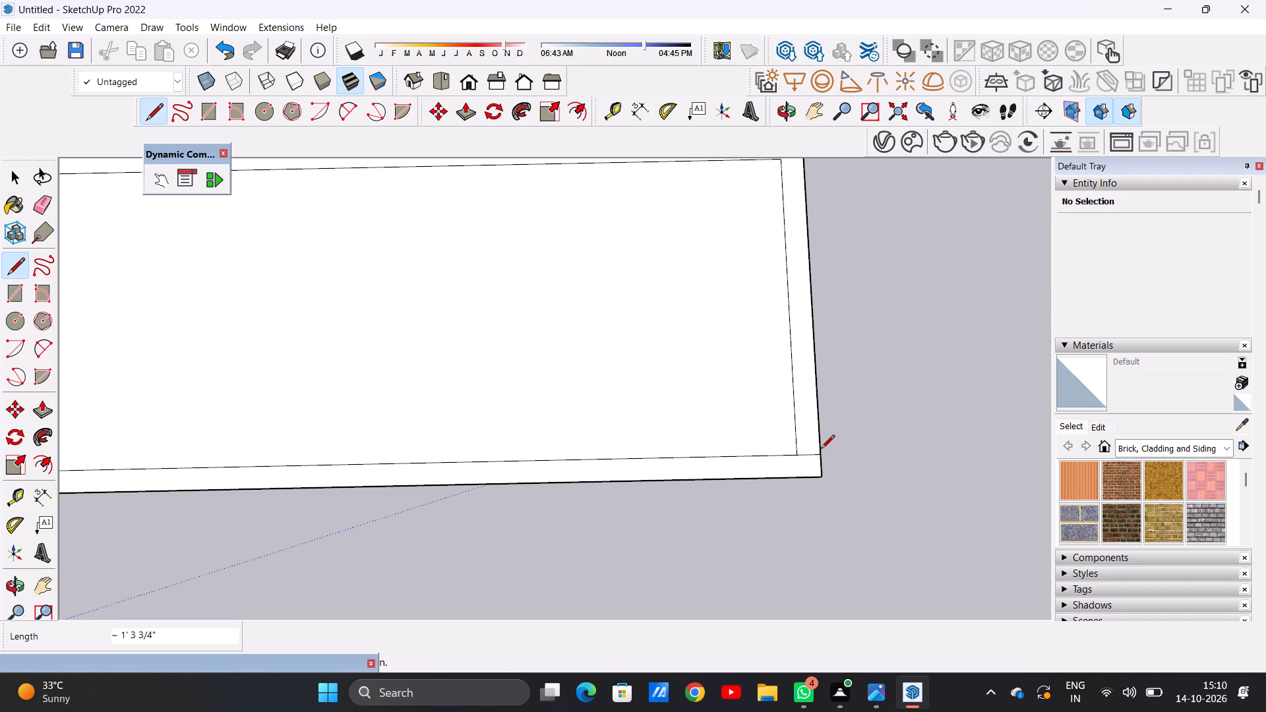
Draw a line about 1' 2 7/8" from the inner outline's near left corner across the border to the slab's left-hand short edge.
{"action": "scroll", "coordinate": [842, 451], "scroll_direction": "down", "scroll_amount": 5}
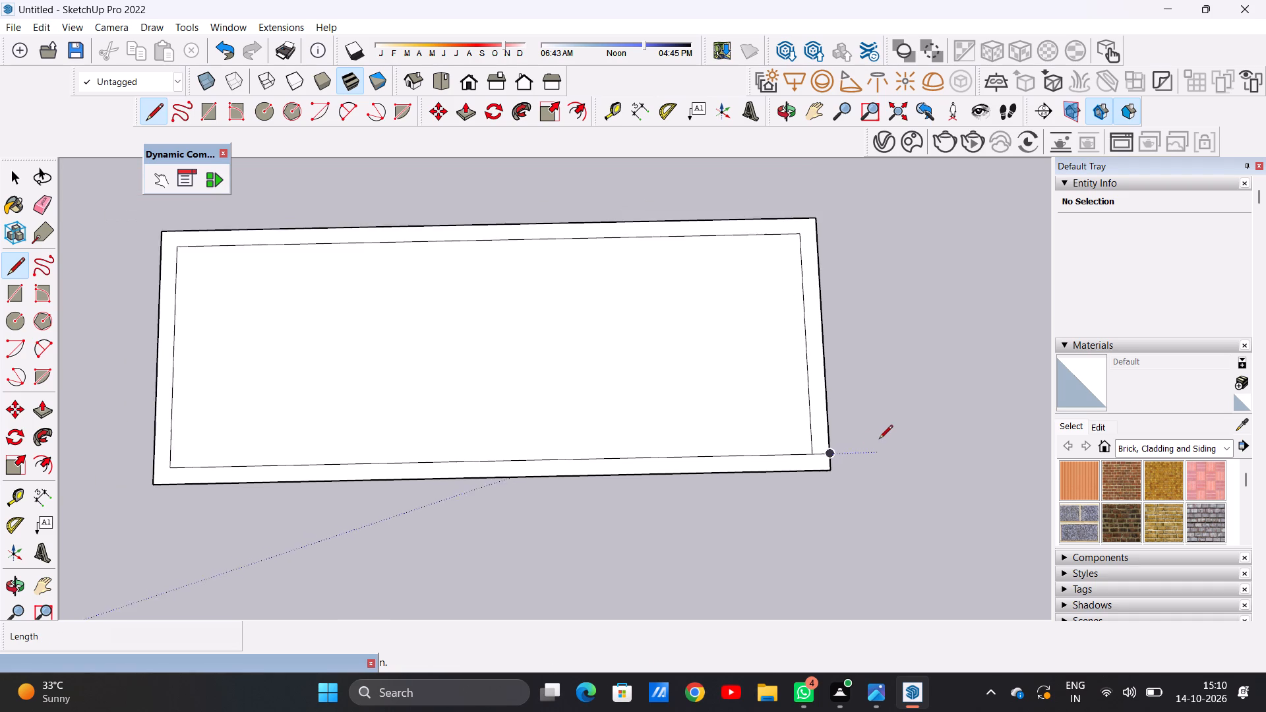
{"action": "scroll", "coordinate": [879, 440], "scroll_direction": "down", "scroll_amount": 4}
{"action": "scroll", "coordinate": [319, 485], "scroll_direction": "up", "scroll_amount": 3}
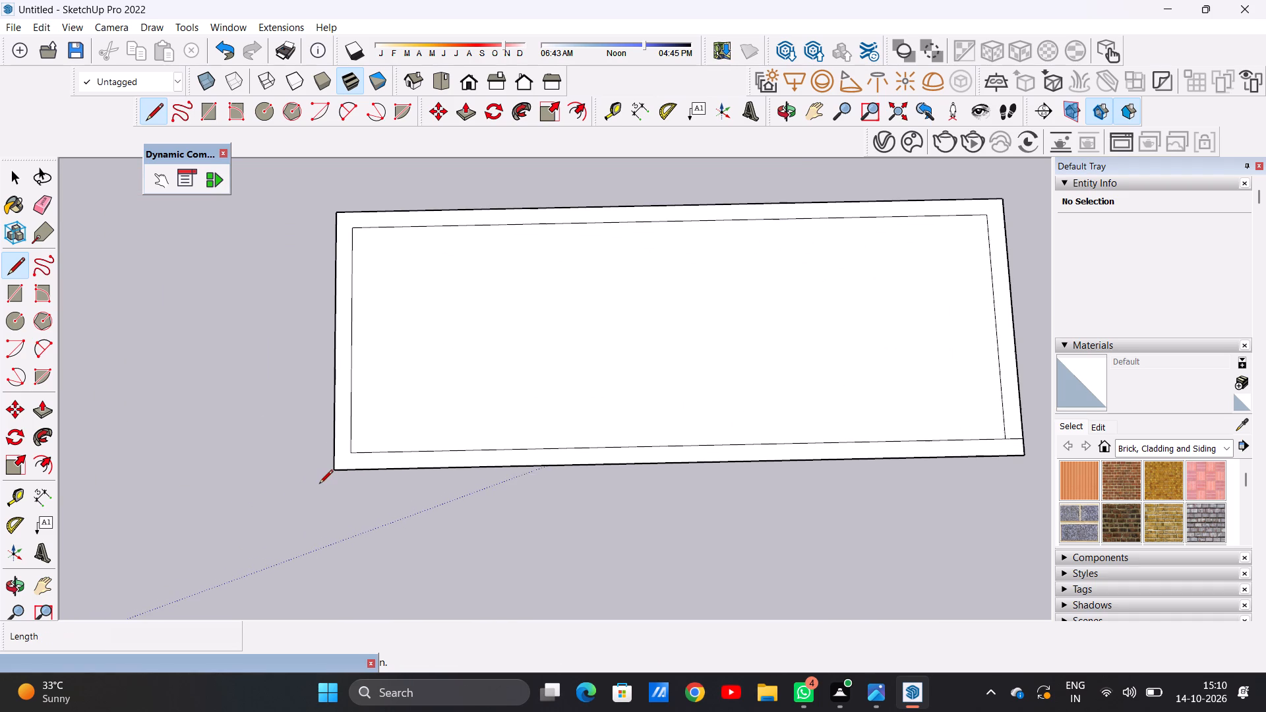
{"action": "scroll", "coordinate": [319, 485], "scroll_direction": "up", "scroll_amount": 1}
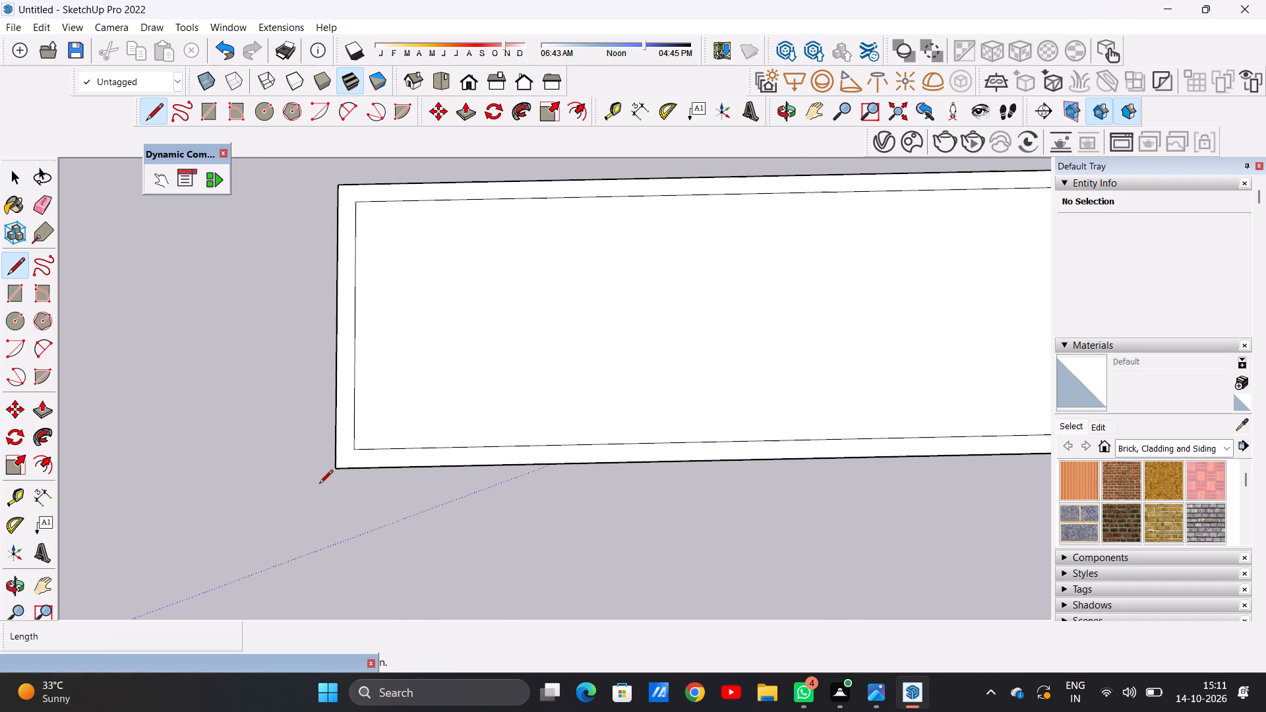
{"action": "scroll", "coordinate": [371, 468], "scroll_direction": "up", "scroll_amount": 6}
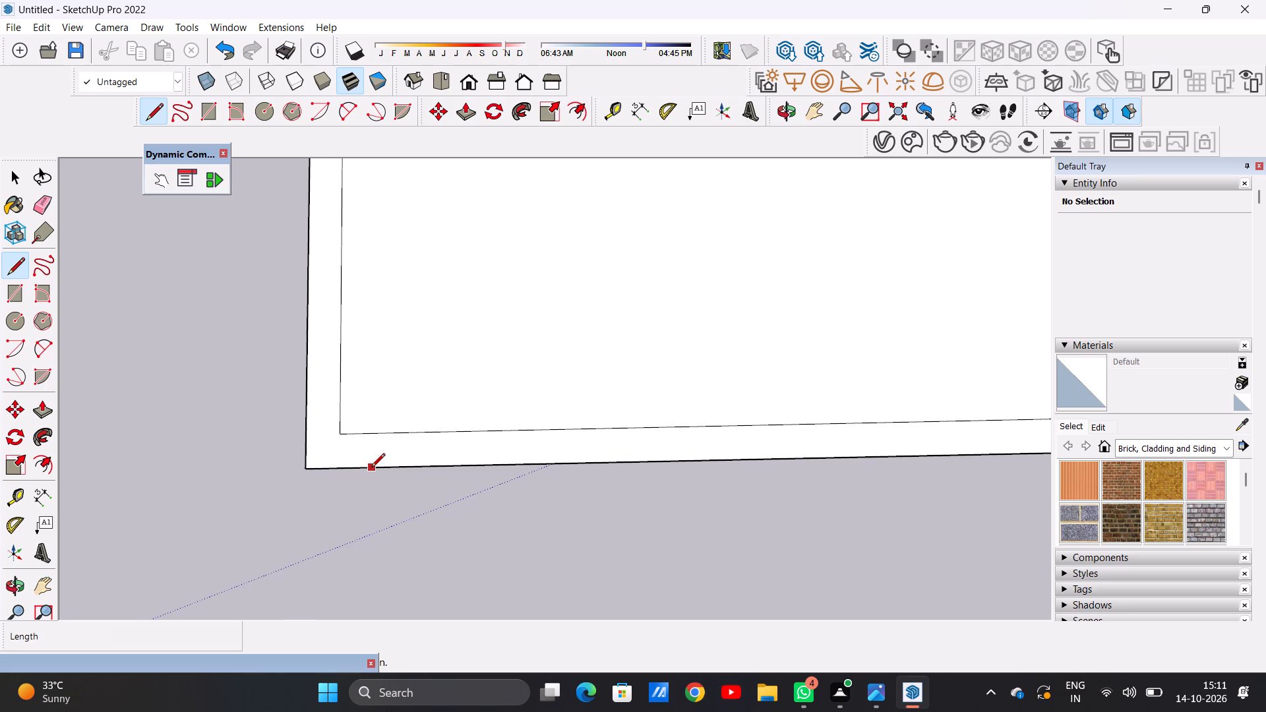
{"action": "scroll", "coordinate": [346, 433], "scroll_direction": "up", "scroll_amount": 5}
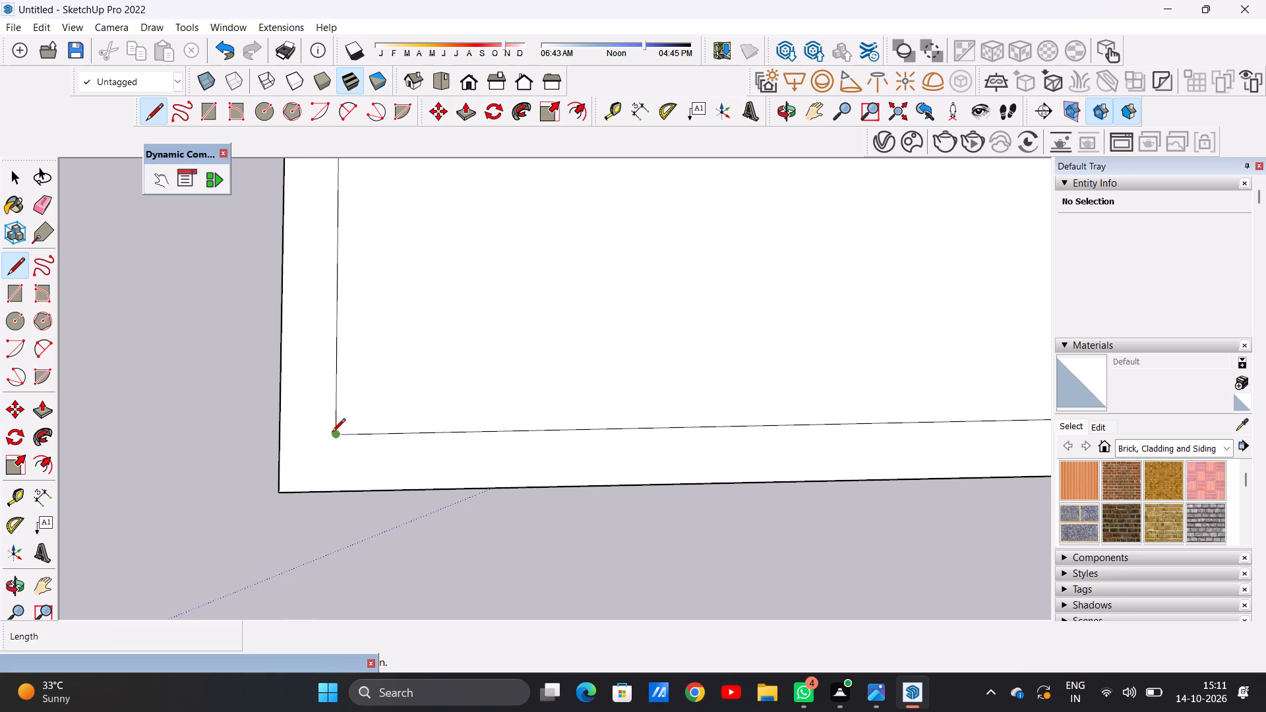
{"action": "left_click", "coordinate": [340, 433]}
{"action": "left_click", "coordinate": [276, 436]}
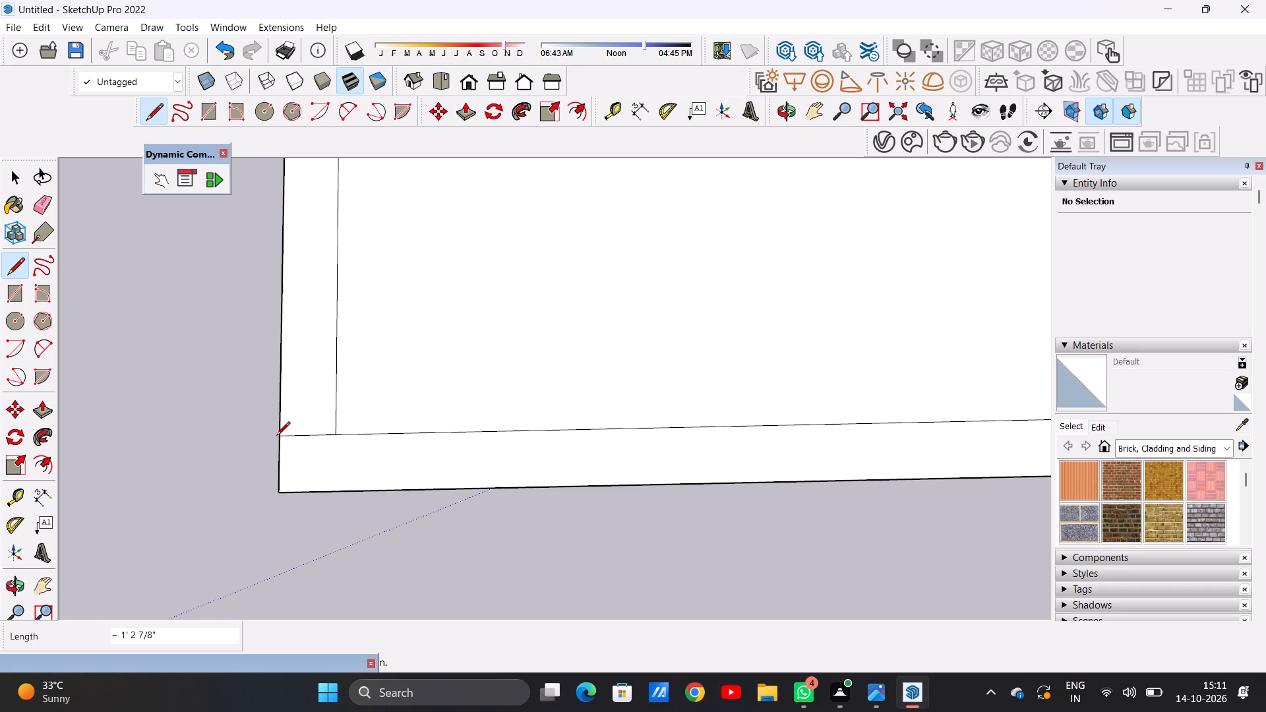
Draw a dividing line about 17' 1 5/16" across the inner area, from its far long edge to its near long edge, around mid-length.
{"action": "scroll", "coordinate": [423, 453], "scroll_direction": "down", "scroll_amount": 20}
{"action": "scroll", "coordinate": [423, 453], "scroll_direction": "down", "scroll_amount": 1}
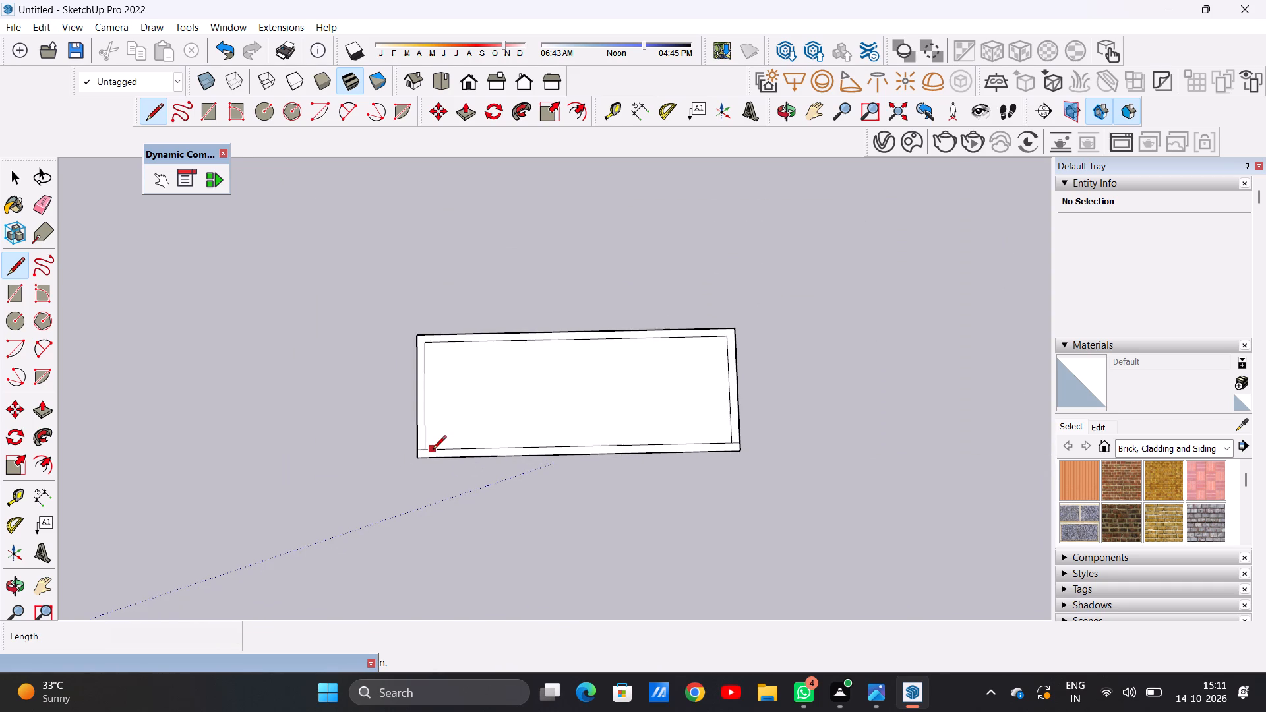
{"action": "scroll", "coordinate": [433, 384], "scroll_direction": "up", "scroll_amount": 5}
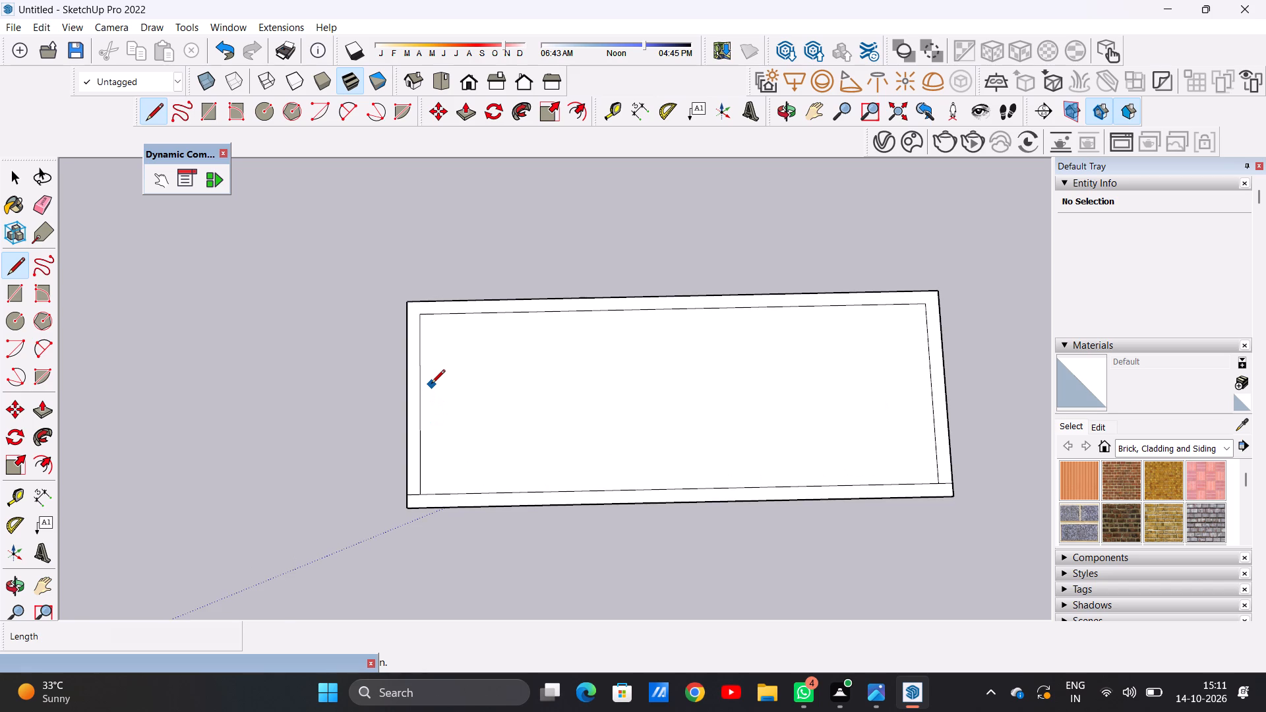
{"action": "scroll", "coordinate": [584, 416], "scroll_direction": "down", "scroll_amount": 2}
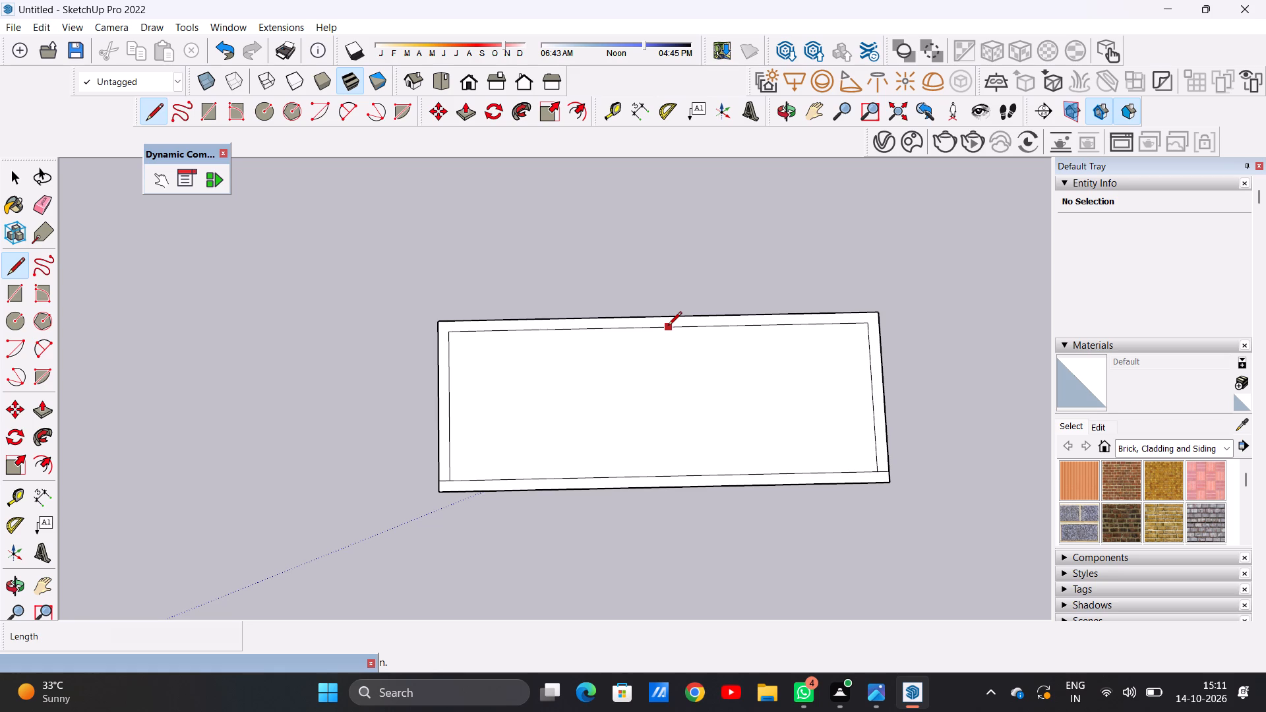
{"action": "left_click", "coordinate": [668, 326]}
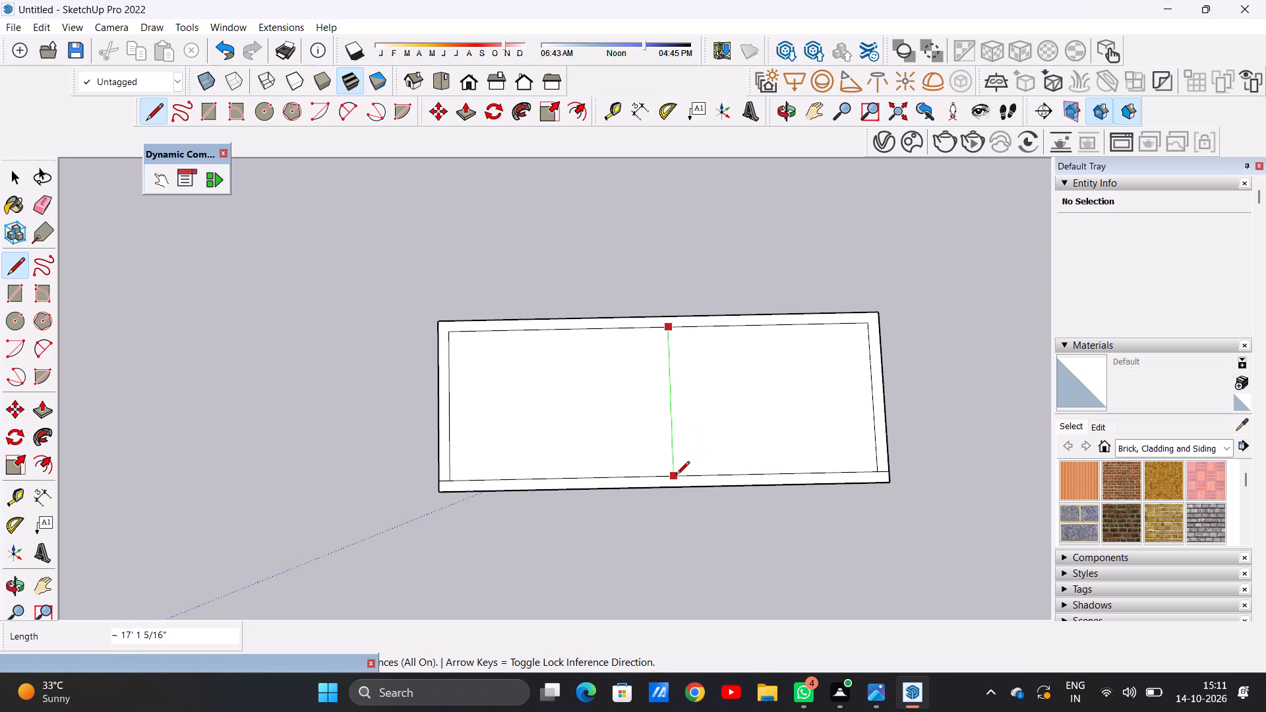
{"action": "left_click", "coordinate": [676, 476]}
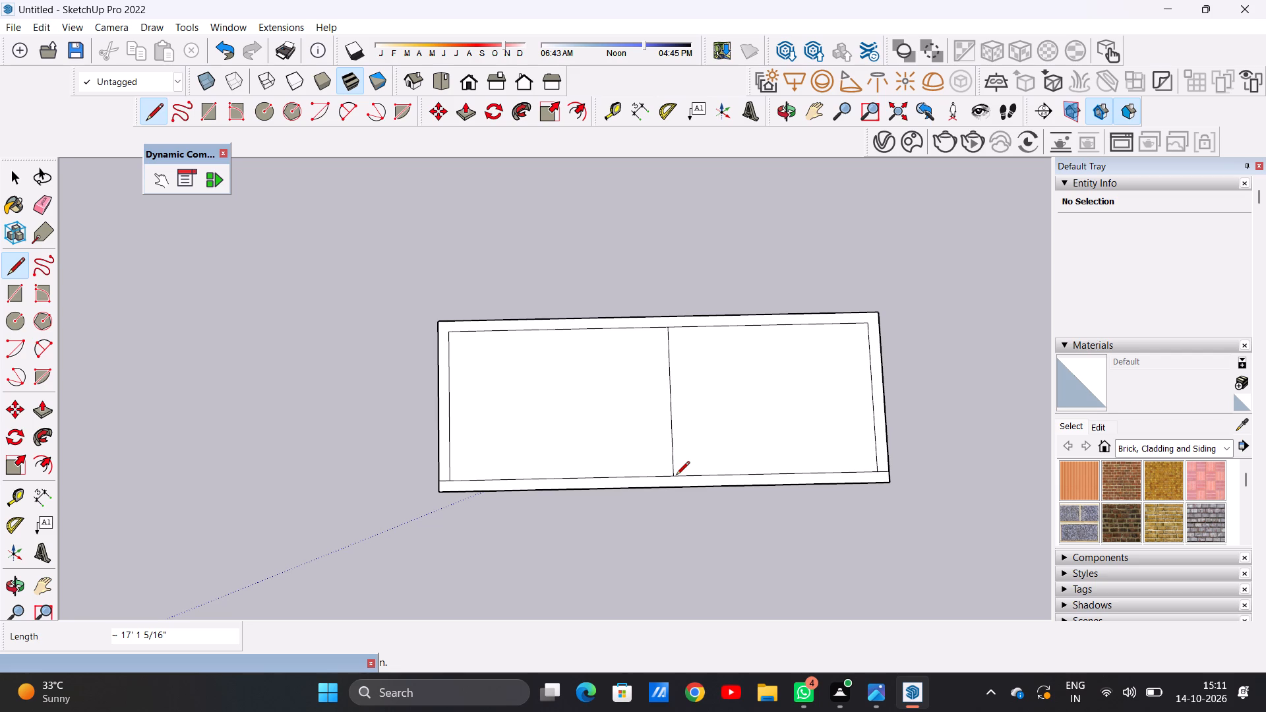
Extend the dividing line about 1' 2 7/8" across the near border strip to the slab's near long edge.
{"action": "scroll", "coordinate": [690, 318], "scroll_direction": "up", "scroll_amount": 3}
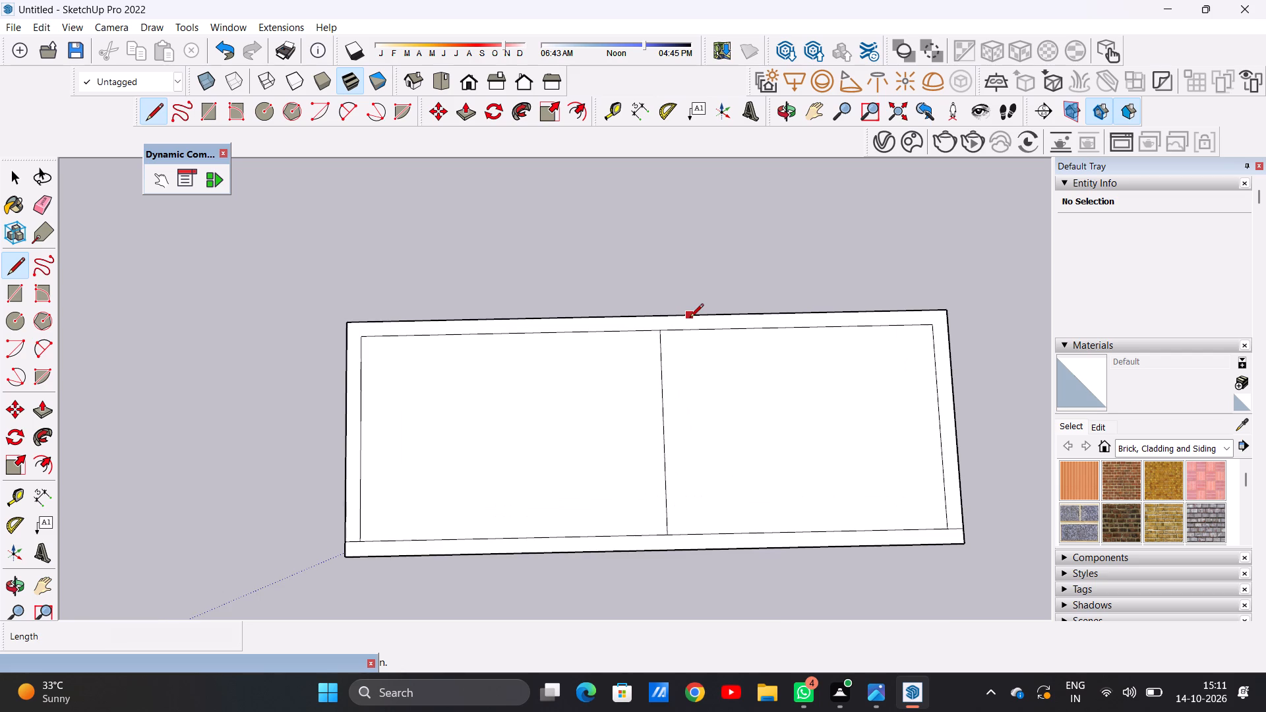
{"action": "scroll", "coordinate": [629, 452], "scroll_direction": "down", "scroll_amount": 3}
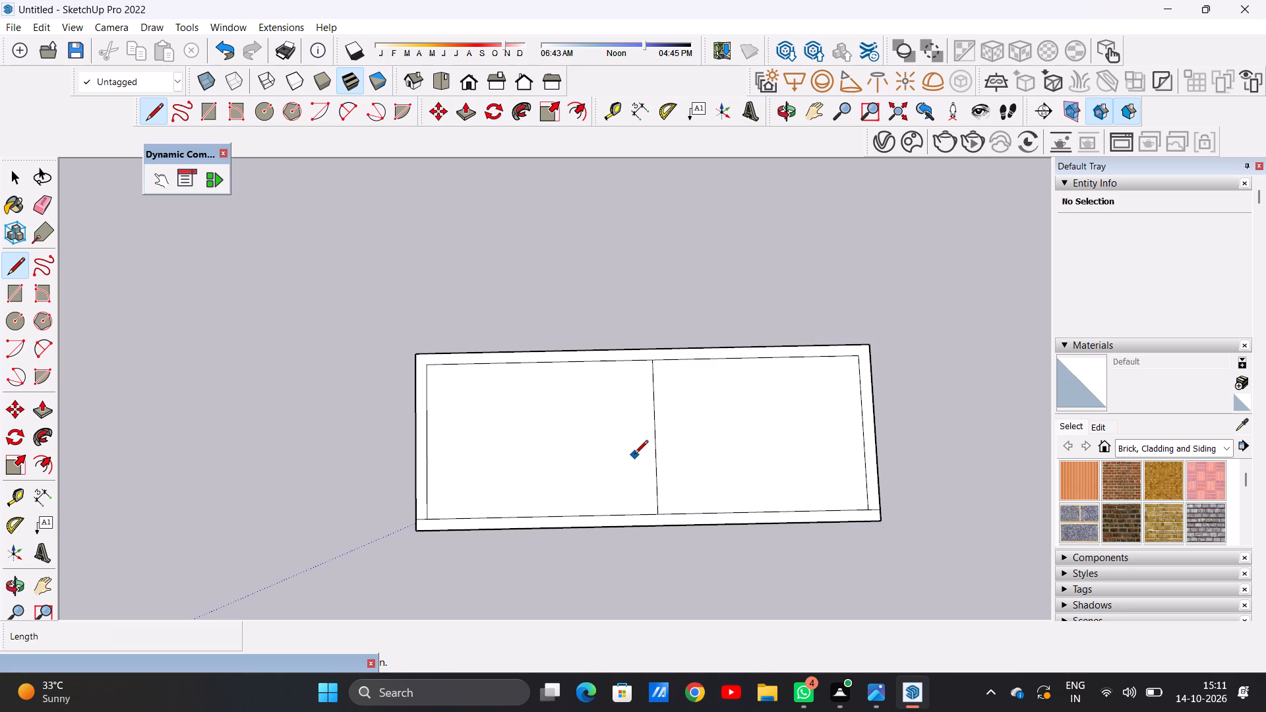
{"action": "scroll", "coordinate": [665, 540], "scroll_direction": "up", "scroll_amount": 11}
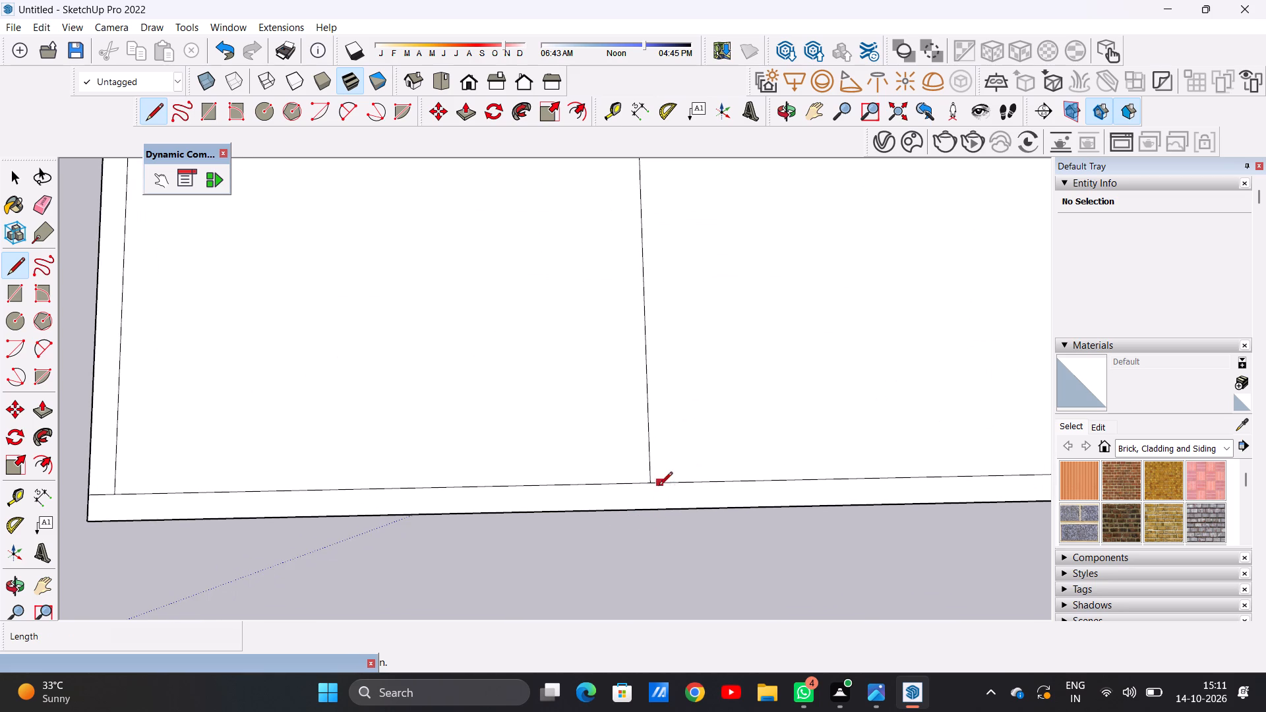
{"action": "left_click", "coordinate": [652, 485]}
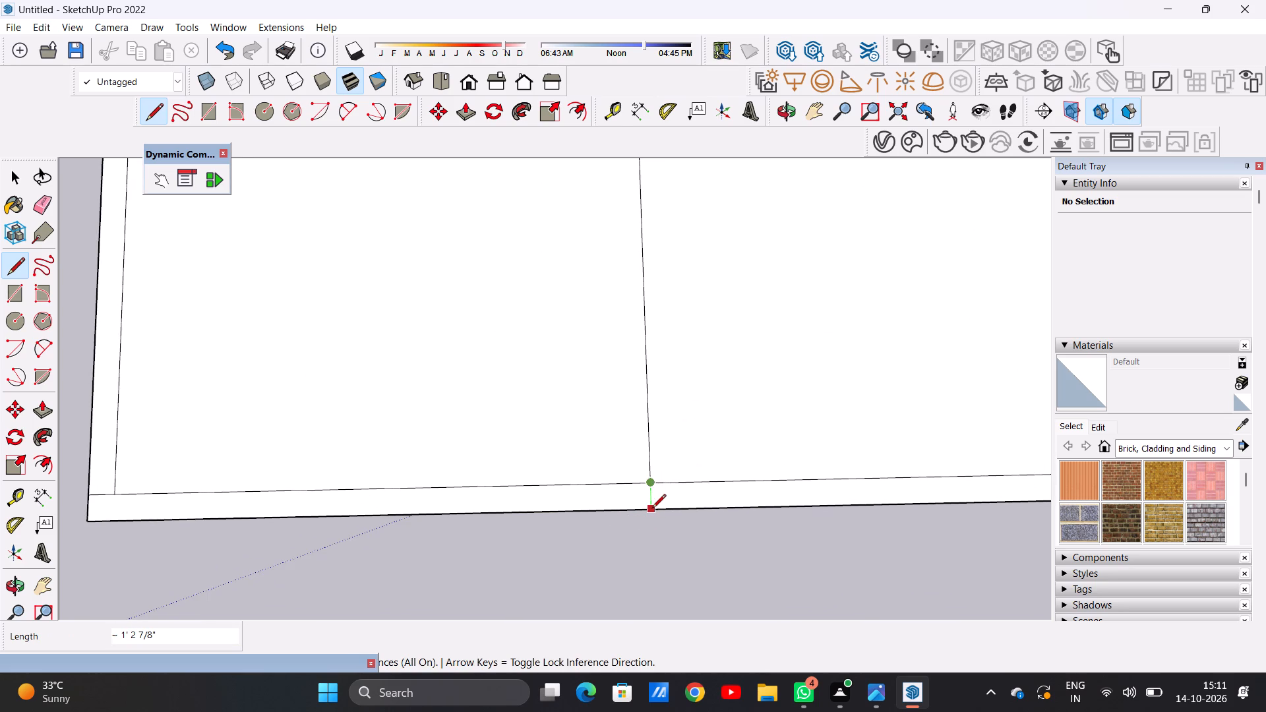
{"action": "left_click", "coordinate": [652, 509]}
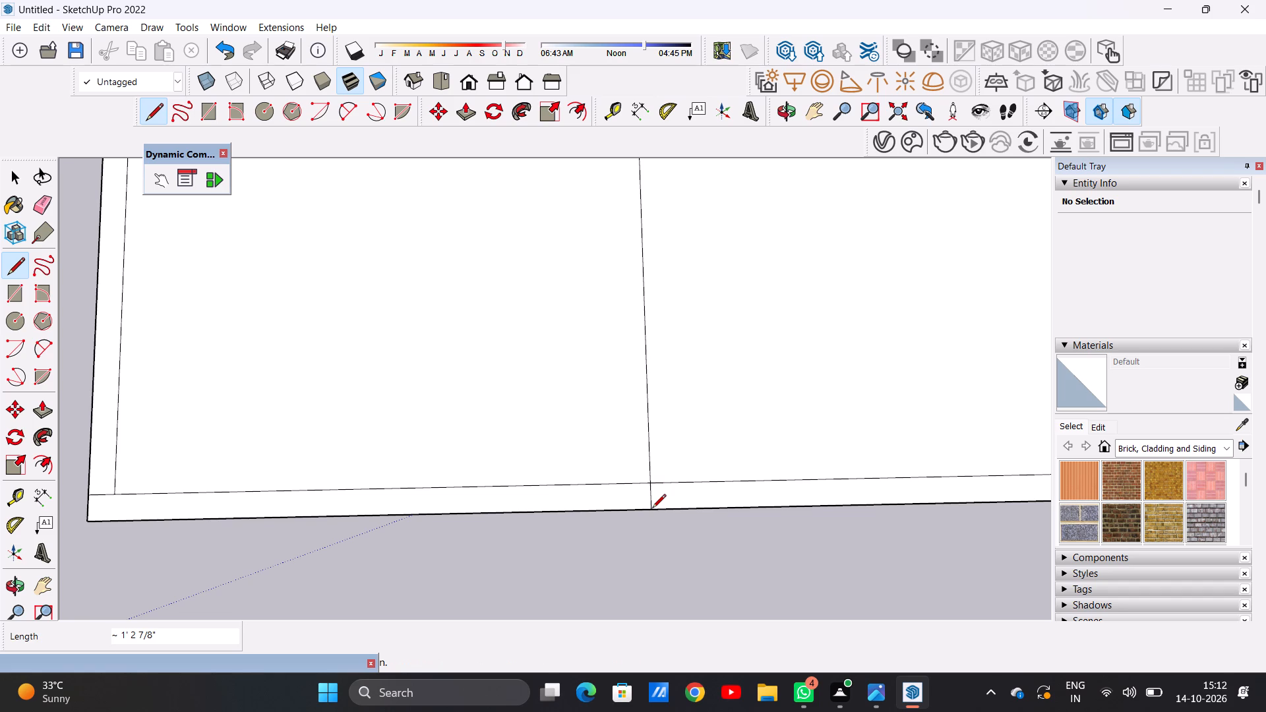
{"action": "key", "text": "space"}
Draw a line about 1' 2 7/8" from the inner outline's near left corner to the slab's near long edge, continuing the inner left side.
{"action": "scroll", "coordinate": [534, 467], "scroll_direction": "down", "scroll_amount": 5}
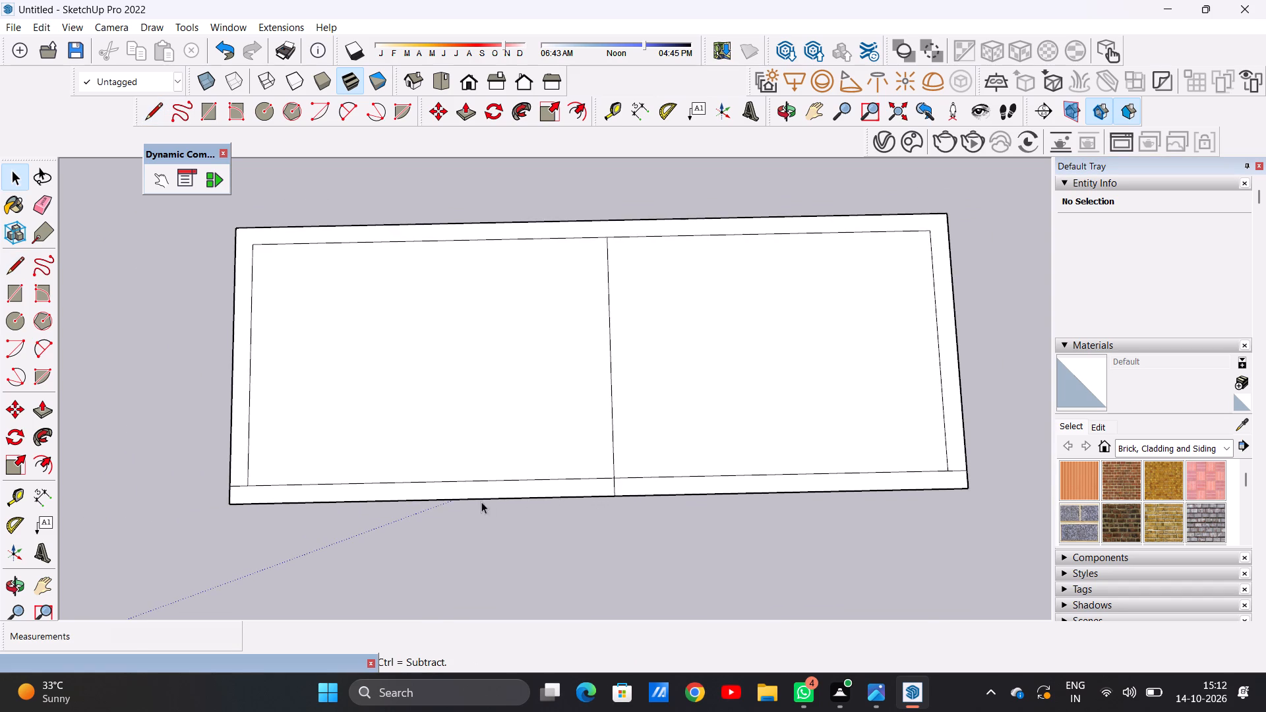
{"action": "scroll", "coordinate": [262, 508], "scroll_direction": "up", "scroll_amount": 10}
{"action": "key", "text": "l"}
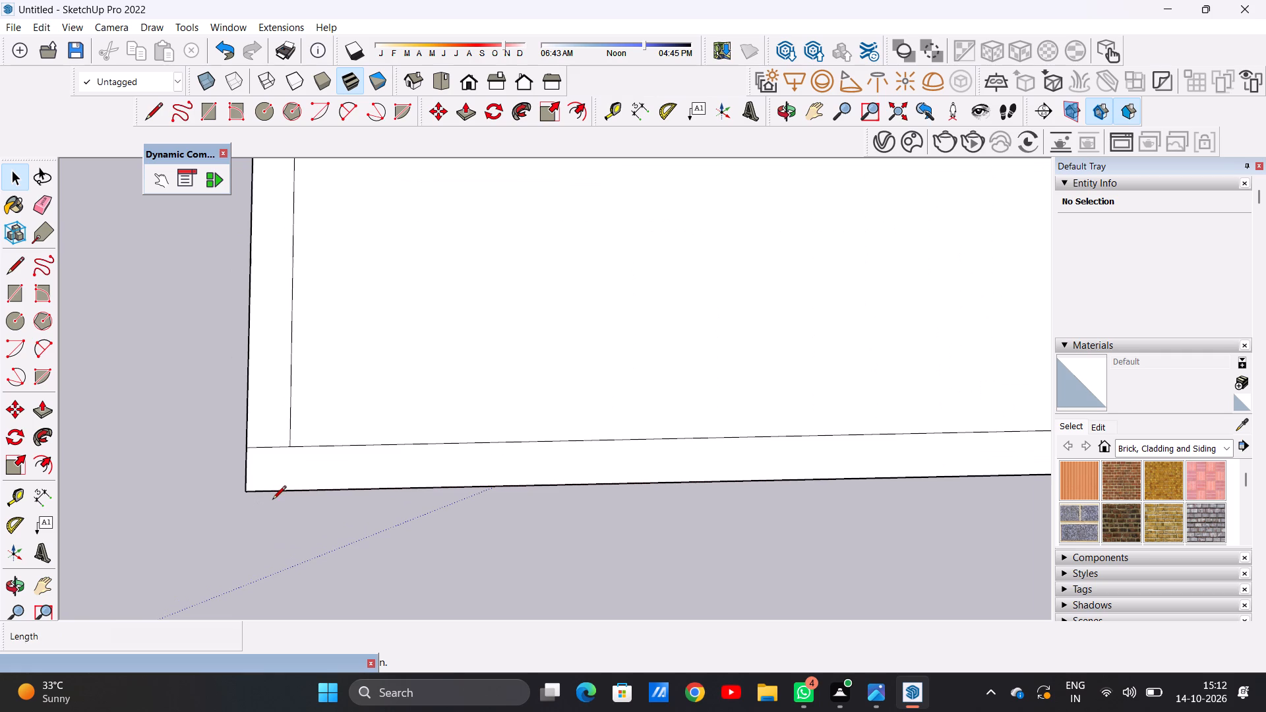
{"action": "scroll", "coordinate": [311, 445], "scroll_direction": "up", "scroll_amount": 4}
{"action": "left_click", "coordinate": [278, 454]}
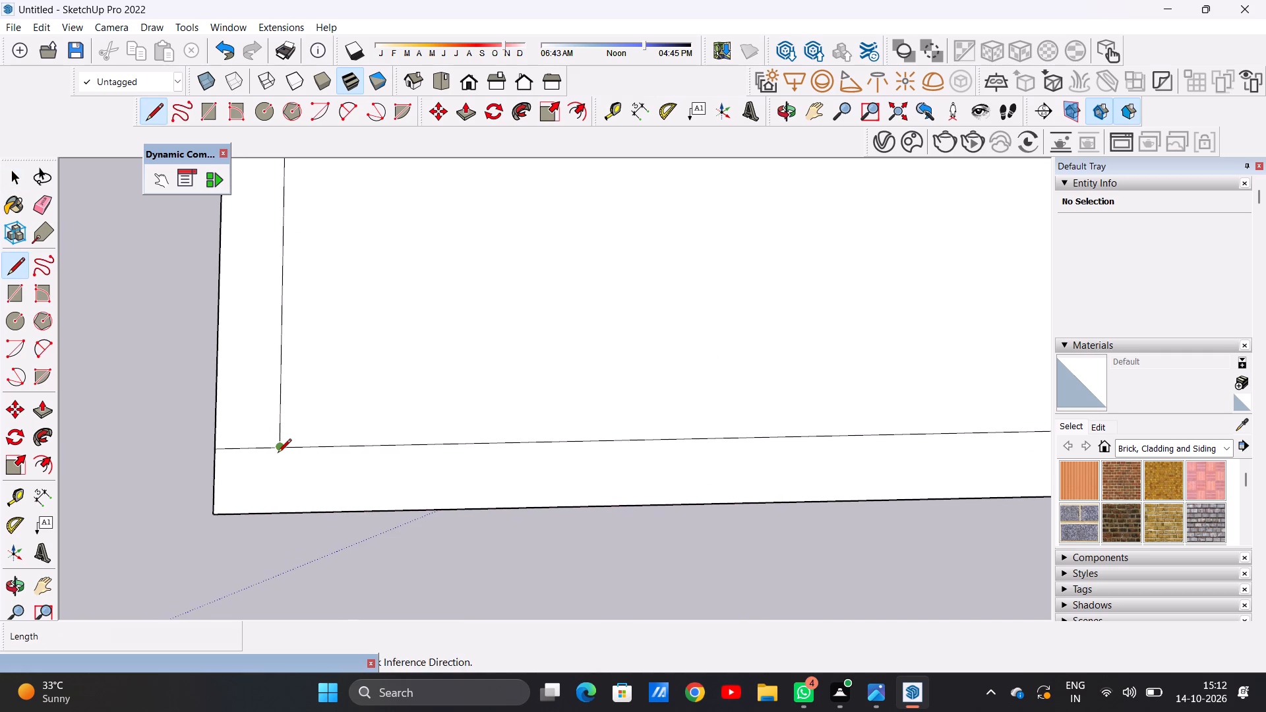
{"action": "left_click", "coordinate": [282, 516]}
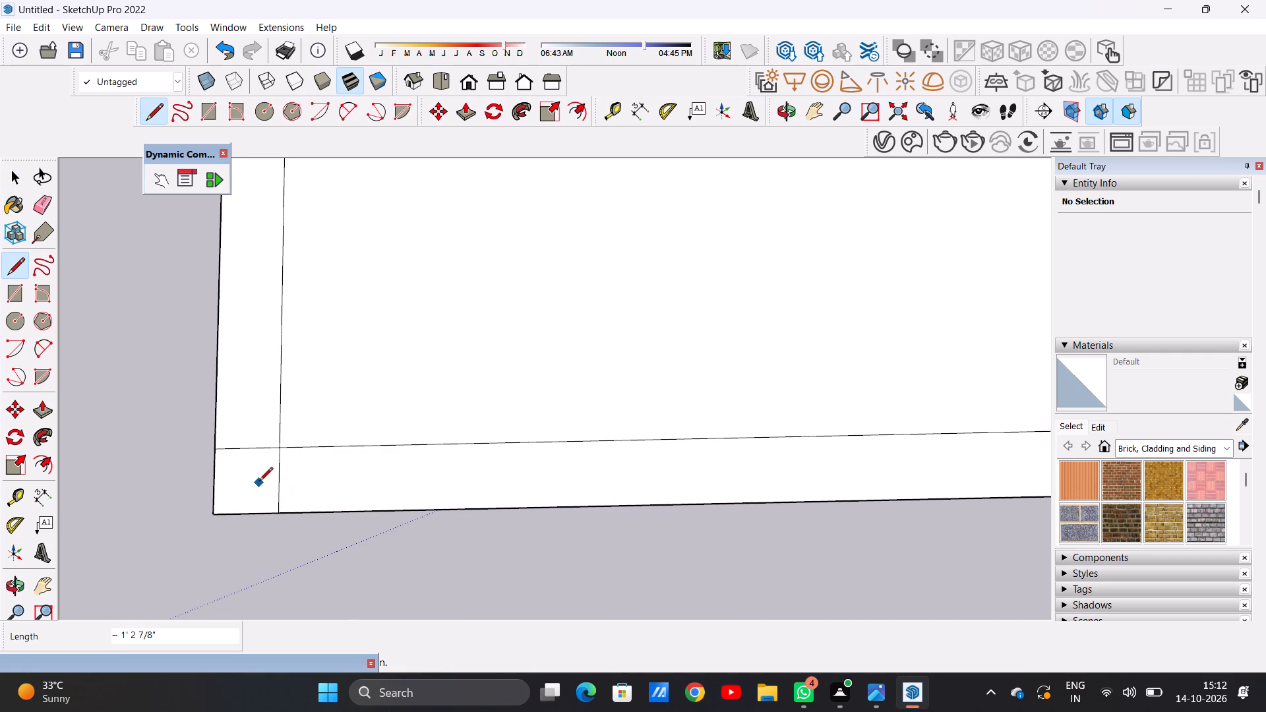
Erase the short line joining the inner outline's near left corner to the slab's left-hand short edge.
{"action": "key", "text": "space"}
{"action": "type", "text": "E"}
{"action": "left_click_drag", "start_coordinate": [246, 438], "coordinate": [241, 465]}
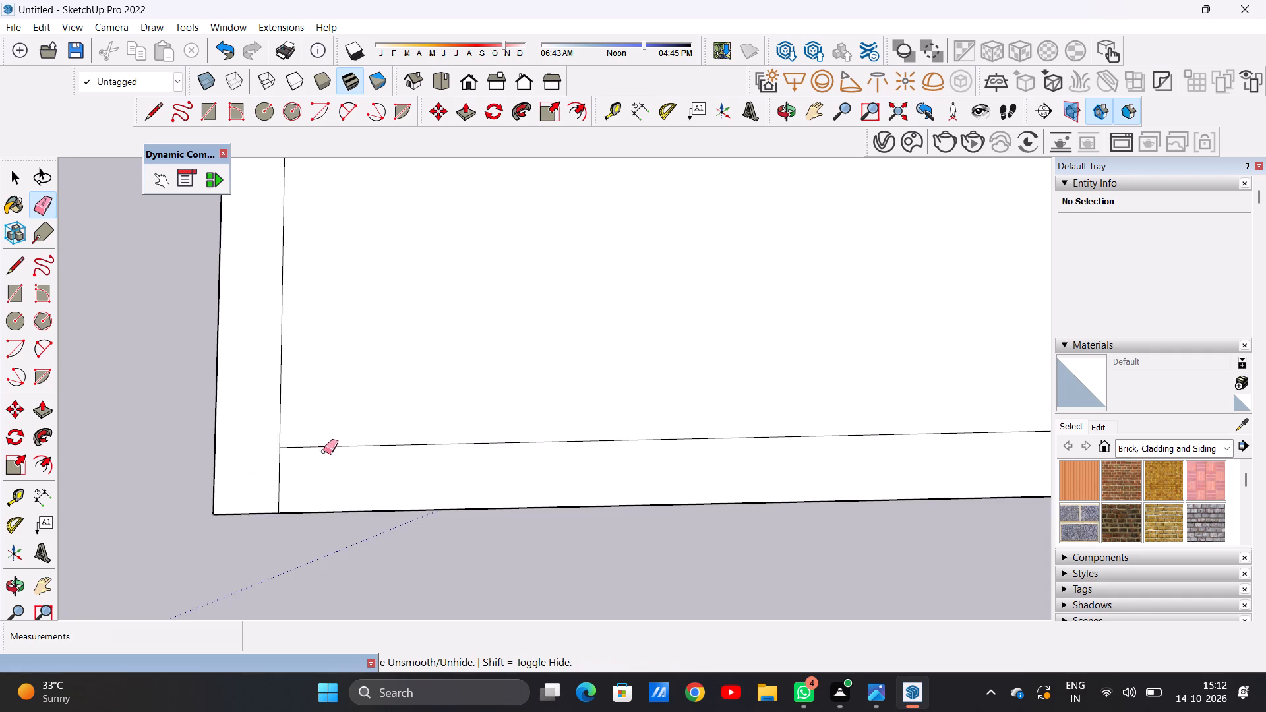
Draw a second line about 17' 1 5/16" across the inner area, parallel to and just left of the dividing line, outlining a partition strip.
{"action": "scroll", "coordinate": [450, 445], "scroll_direction": "down", "scroll_amount": 20}
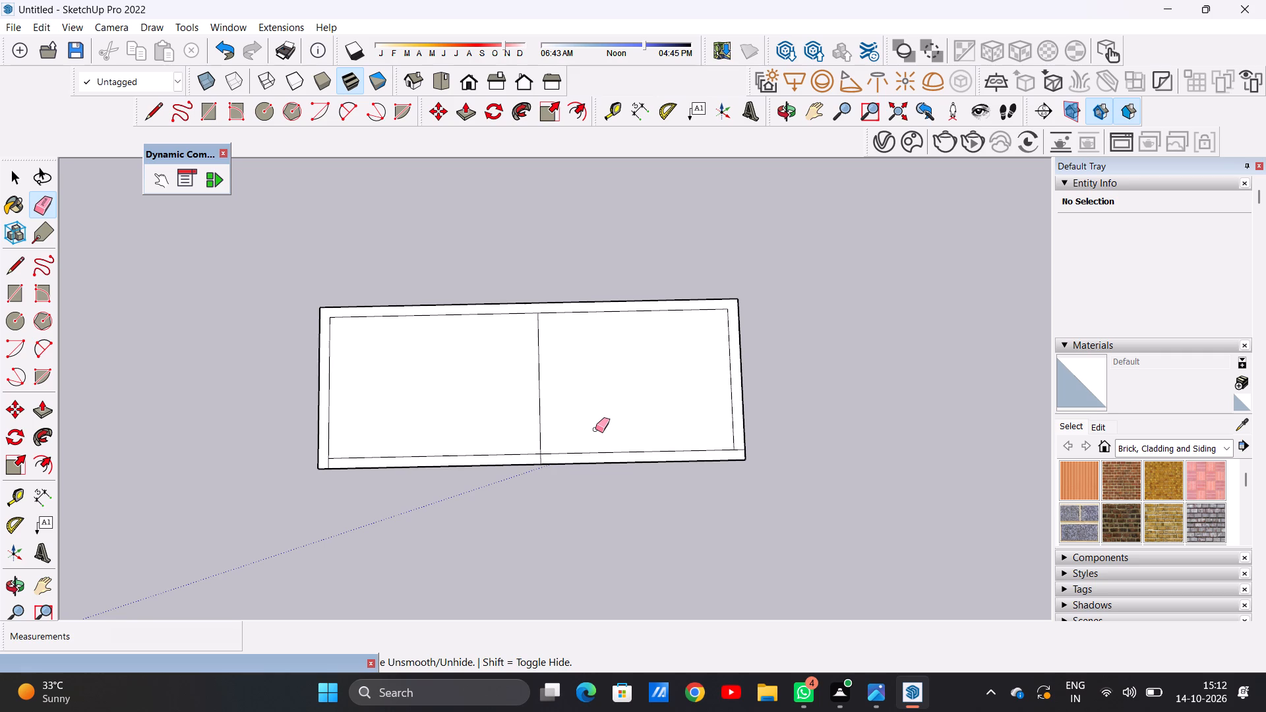
{"action": "scroll", "coordinate": [538, 463], "scroll_direction": "up", "scroll_amount": 4}
{"action": "key", "text": "space"}
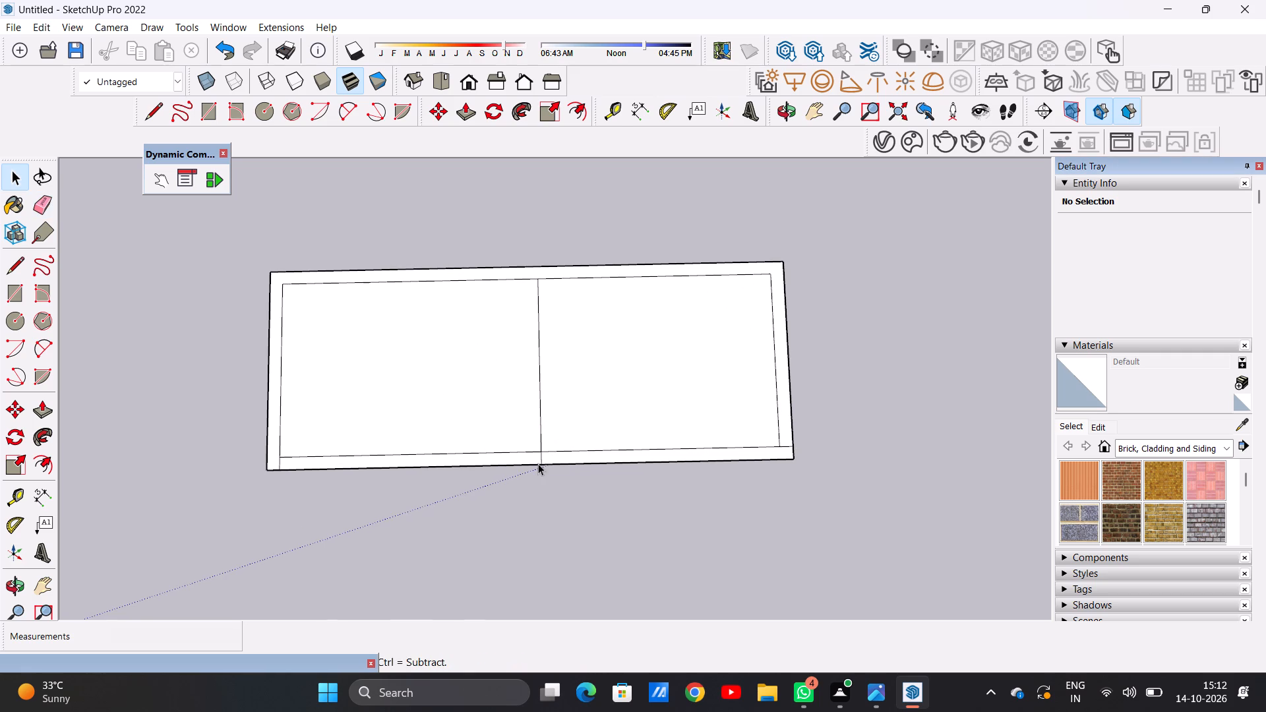
{"action": "type", "text": "L"}
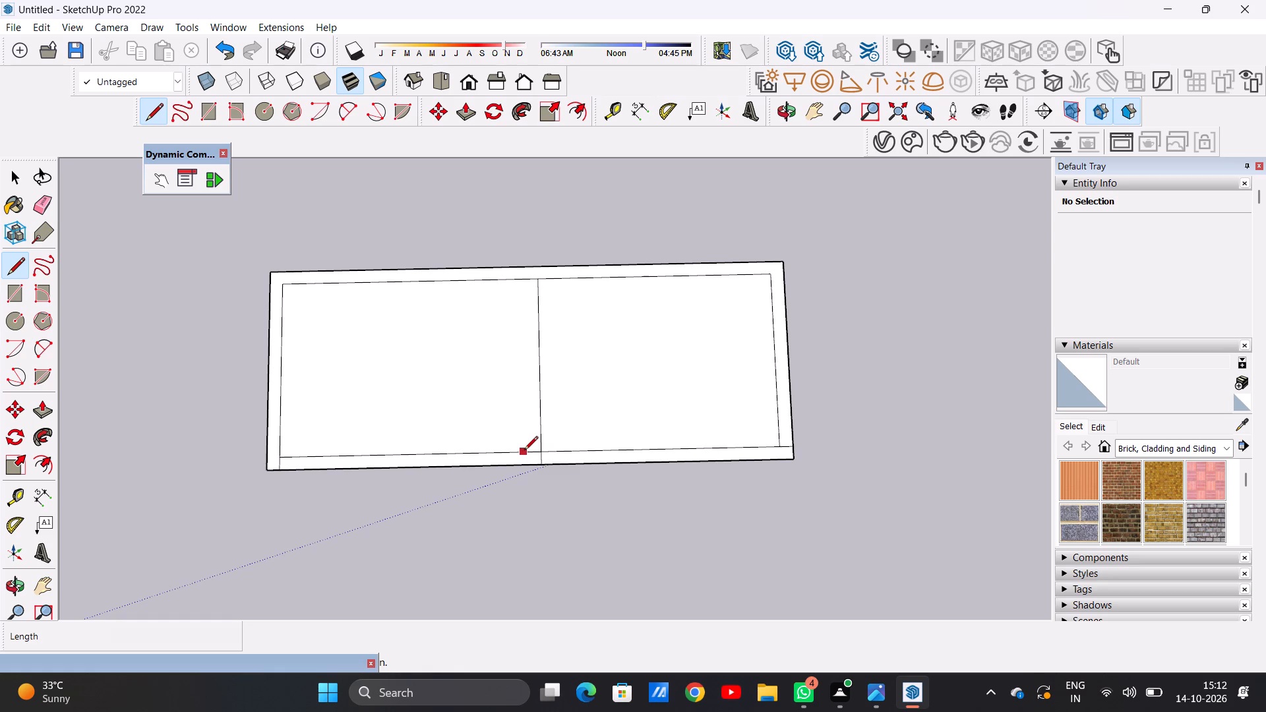
{"action": "left_click", "coordinate": [524, 451]}
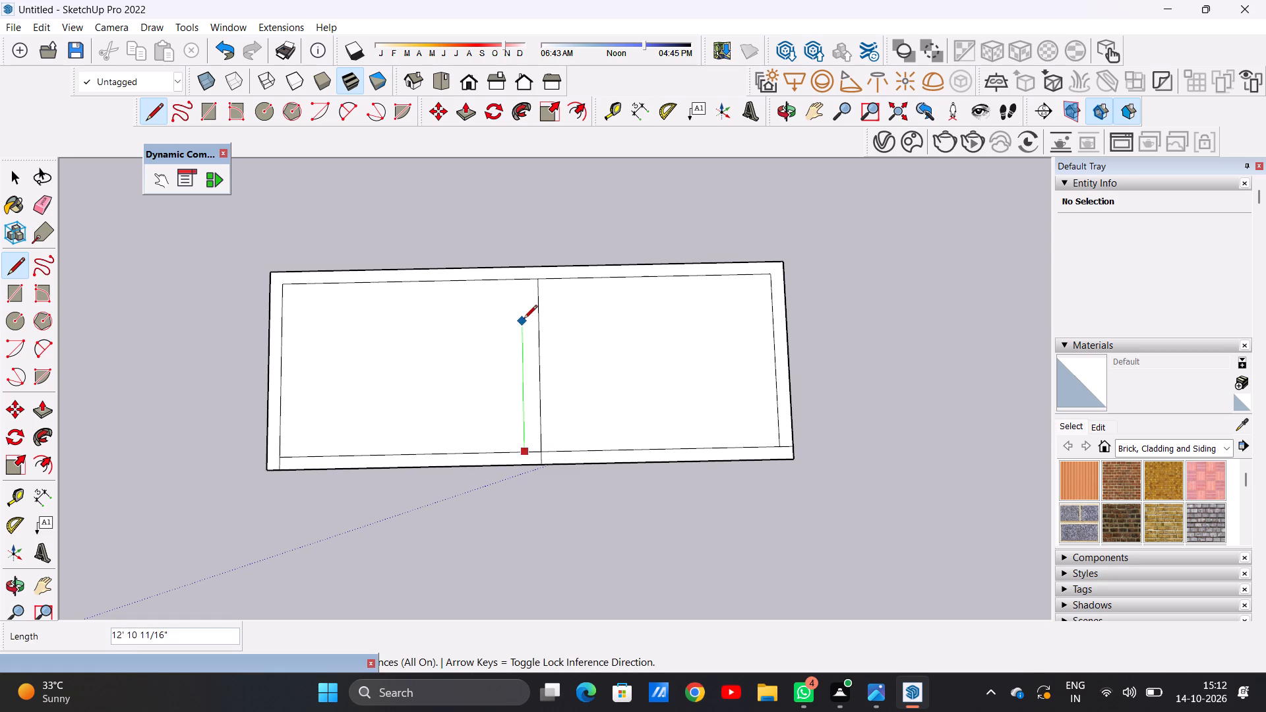
{"action": "left_click", "coordinate": [519, 282]}
{"action": "key", "text": "space"}
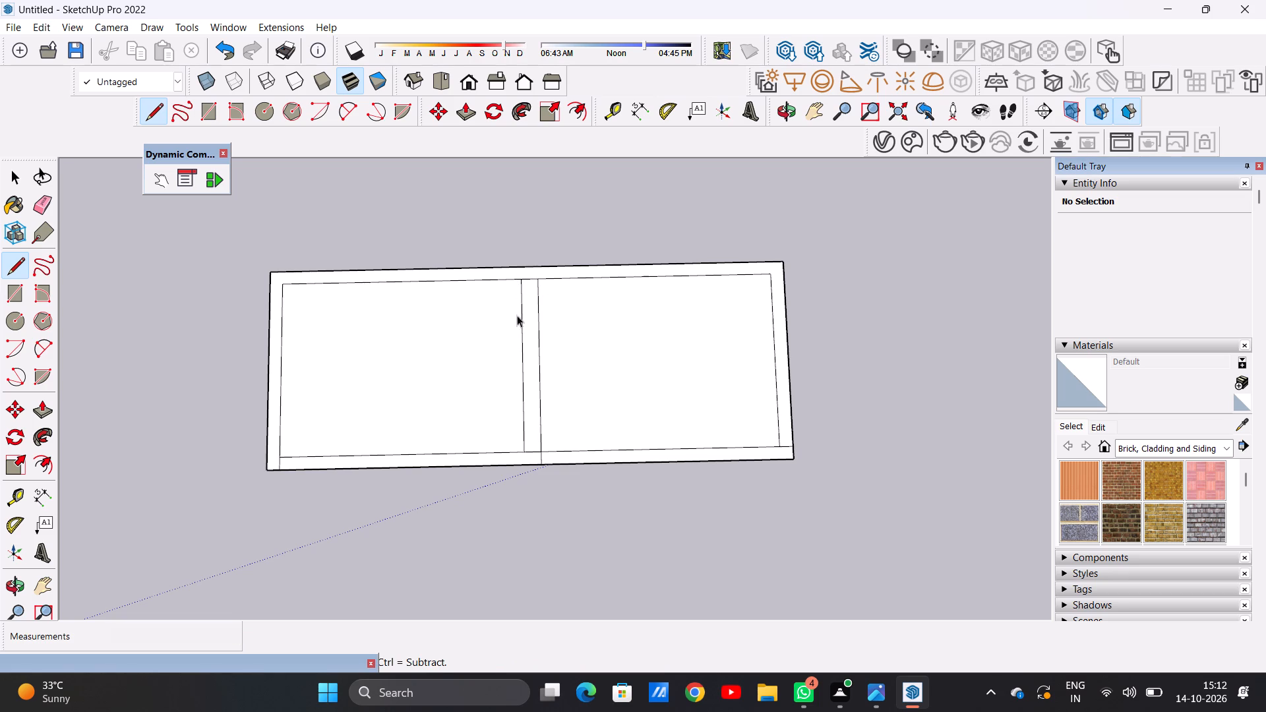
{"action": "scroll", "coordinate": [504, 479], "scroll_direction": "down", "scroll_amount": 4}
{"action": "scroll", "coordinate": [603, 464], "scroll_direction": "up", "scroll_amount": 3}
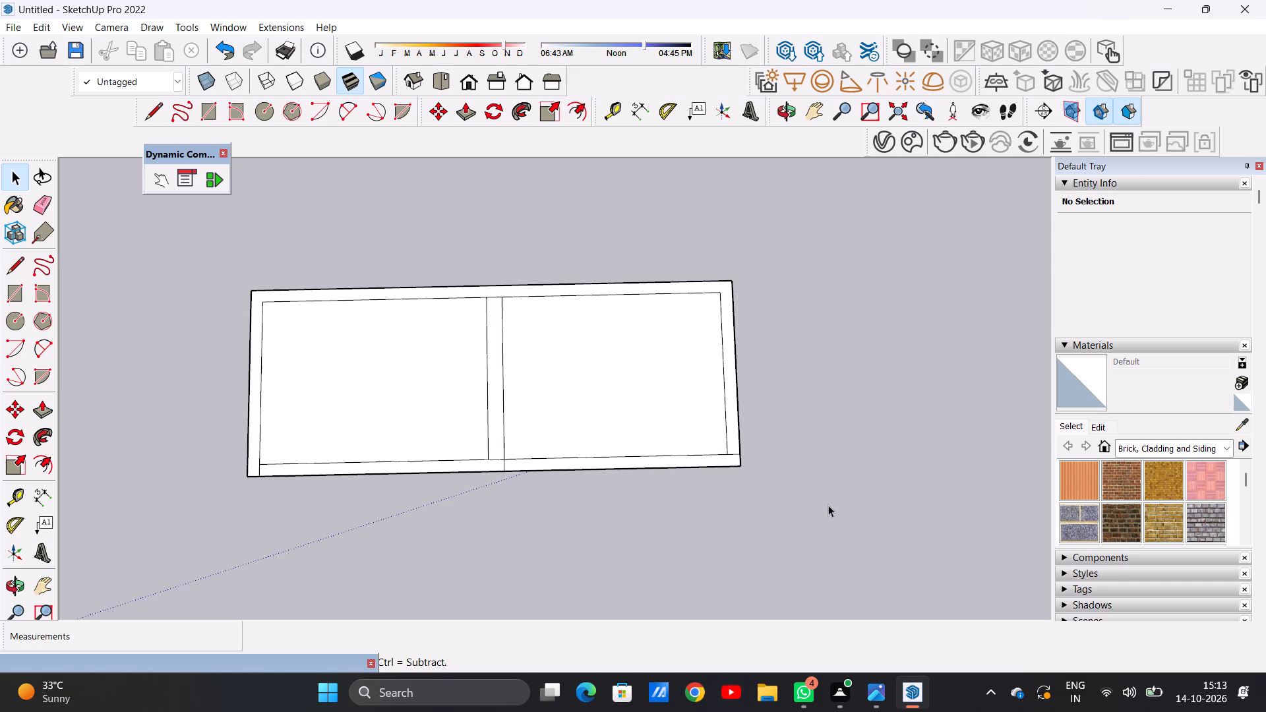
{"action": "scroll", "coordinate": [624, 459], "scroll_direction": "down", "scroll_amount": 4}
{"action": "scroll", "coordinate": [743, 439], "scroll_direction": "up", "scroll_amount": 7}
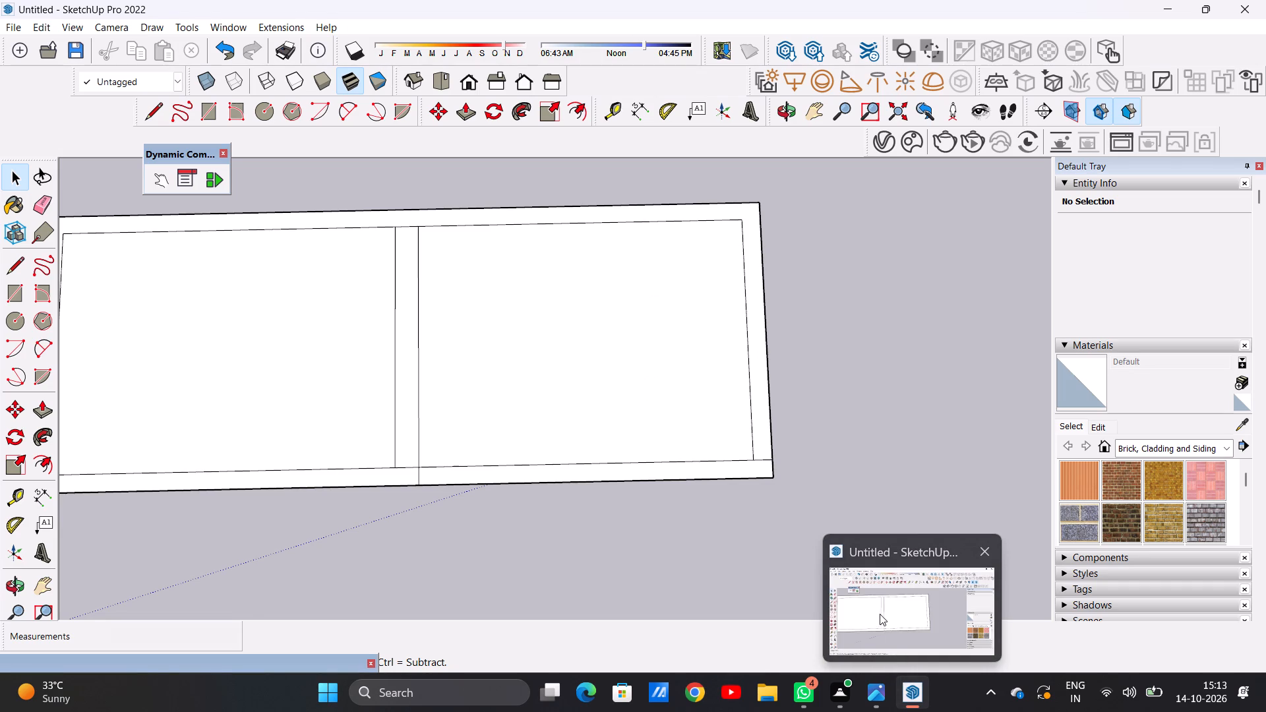
Return to the SketchUp model and examine the slab's border and central partition strip from above and from lower angles.
{"action": "left_click", "coordinate": [880, 614]}
{"action": "scroll", "coordinate": [701, 533], "scroll_direction": "down", "scroll_amount": 5}
{"action": "scroll", "coordinate": [803, 518], "scroll_direction": "down", "scroll_amount": 4}
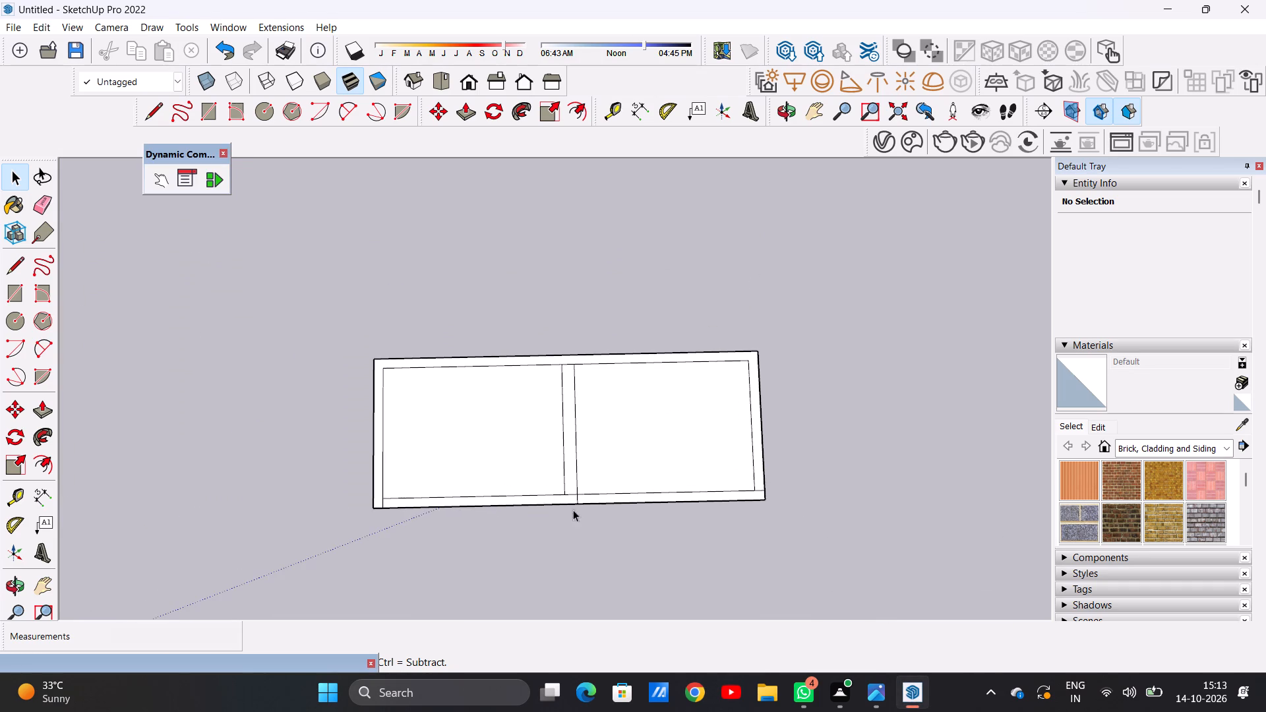
{"action": "scroll", "coordinate": [527, 514], "scroll_direction": "up", "scroll_amount": 5}
{"action": "scroll", "coordinate": [572, 509], "scroll_direction": "down", "scroll_amount": 4}
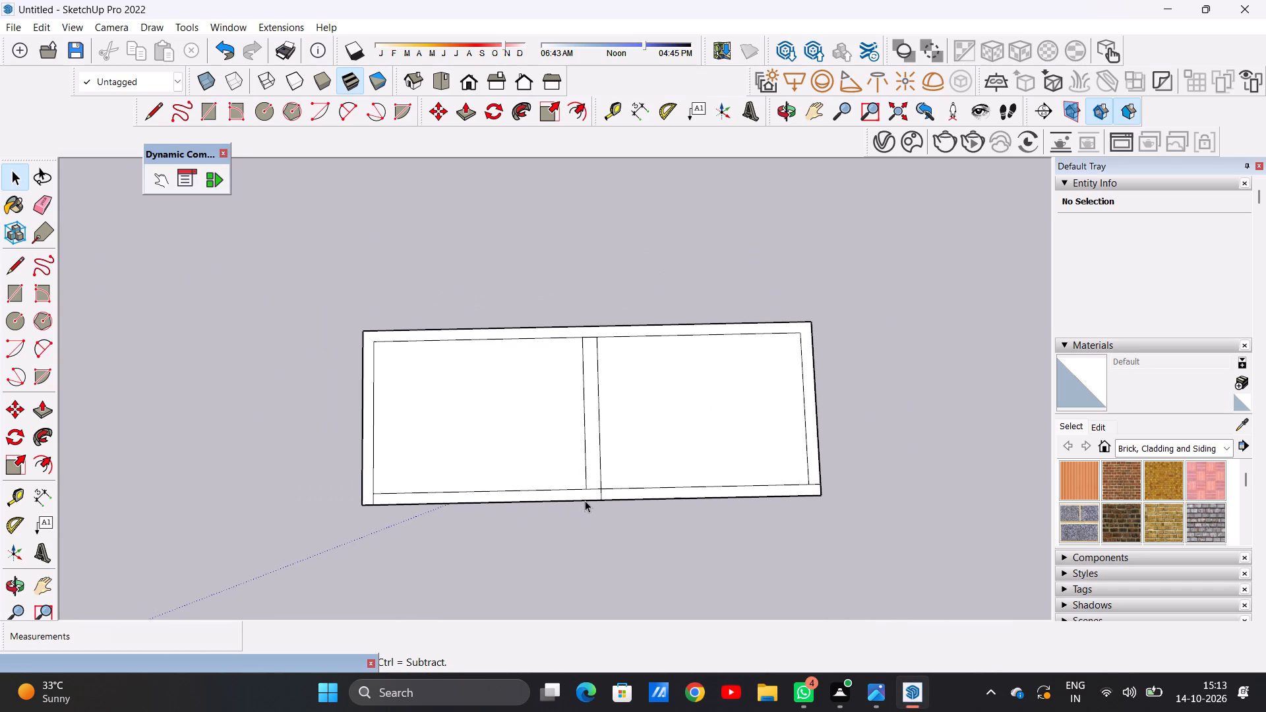
{"action": "scroll", "coordinate": [593, 500], "scroll_direction": "down", "scroll_amount": 1}
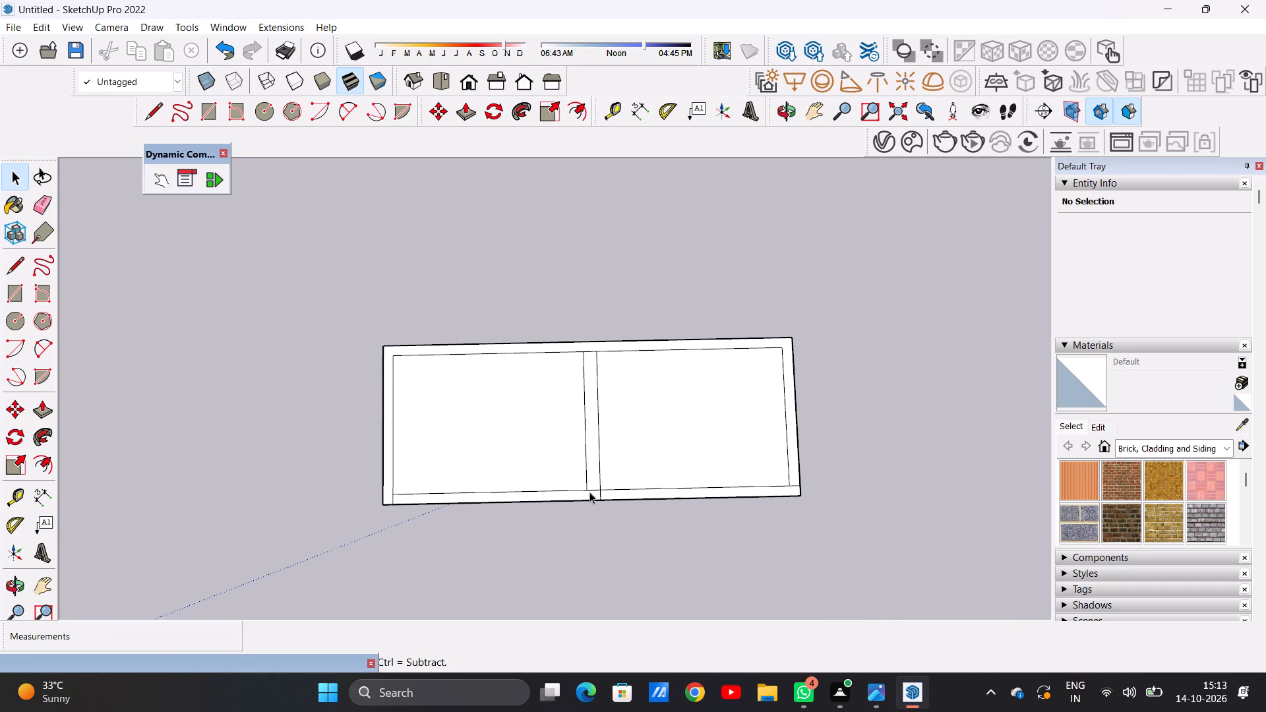
{"action": "scroll", "coordinate": [459, 454], "scroll_direction": "up", "scroll_amount": 5}
{"action": "scroll", "coordinate": [461, 444], "scroll_direction": "down", "scroll_amount": 6}
{"action": "middle_click_drag", "start_coordinate": [574, 518], "coordinate": [588, 427]}
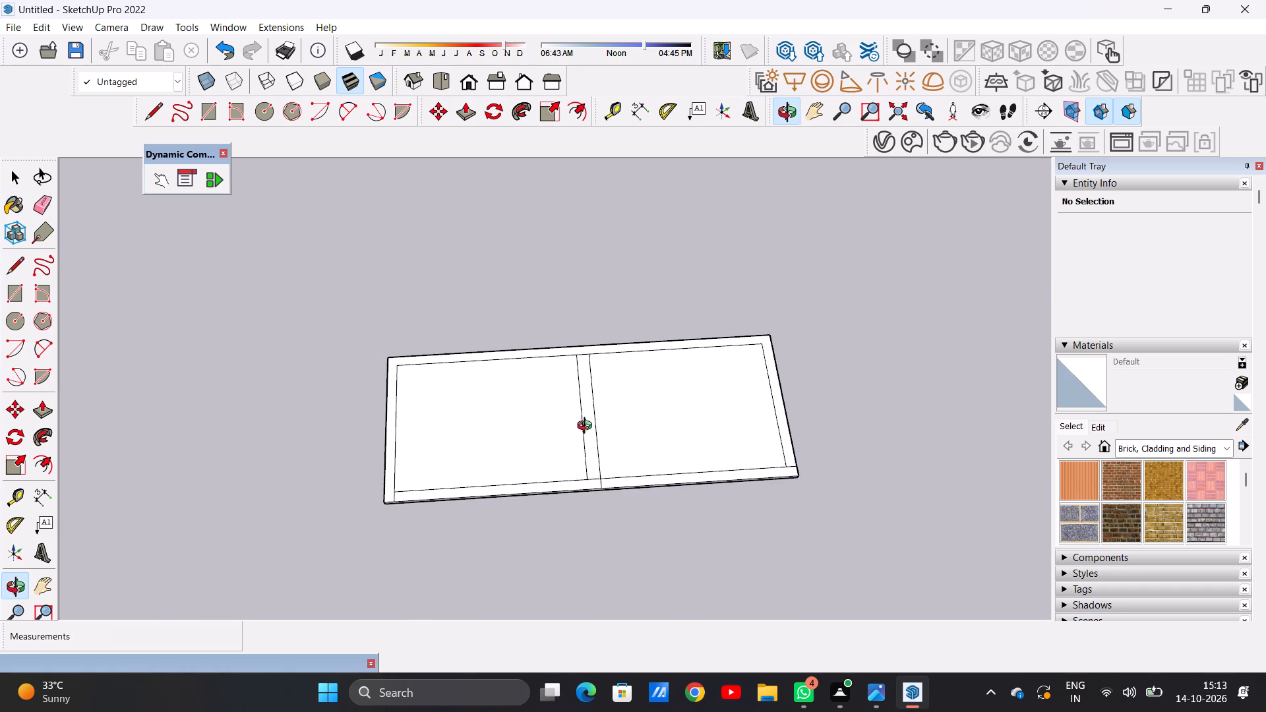
{"action": "middle_click_drag", "start_coordinate": [588, 427], "coordinate": [557, 388]}
{"action": "scroll", "coordinate": [567, 504], "scroll_direction": "up", "scroll_amount": 7}
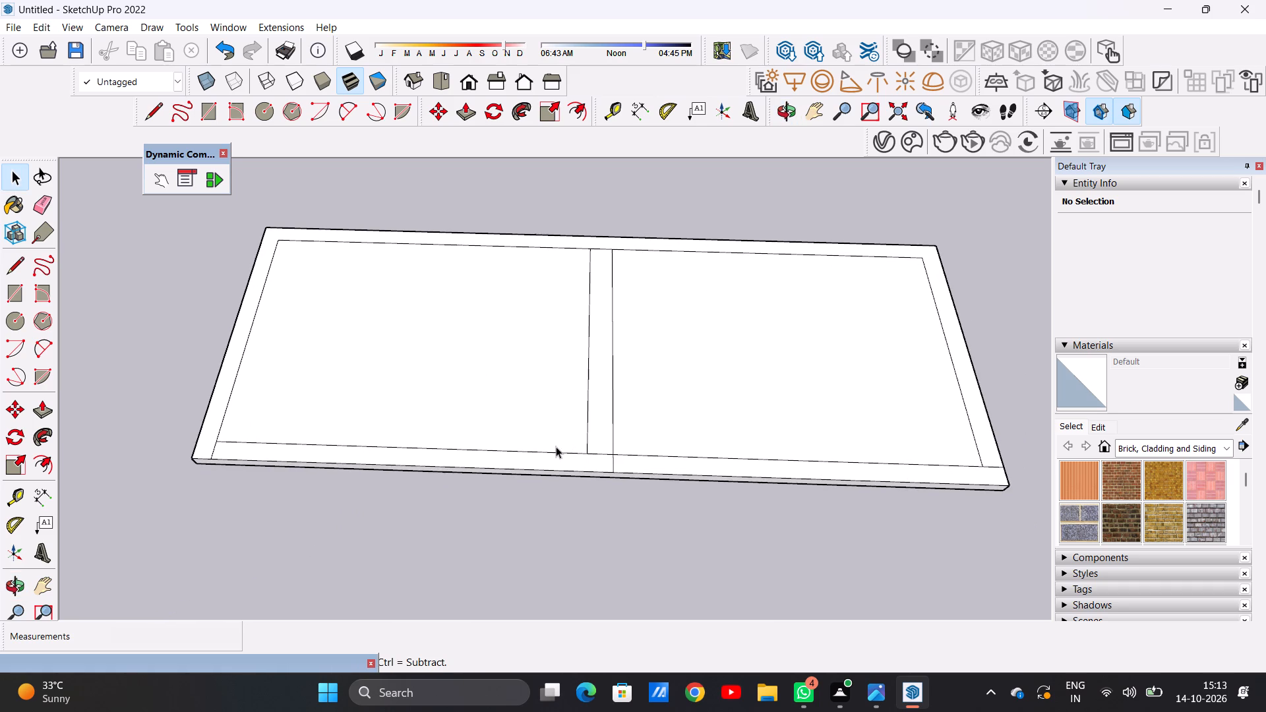
{"action": "scroll", "coordinate": [556, 446], "scroll_direction": "down", "scroll_amount": 3}
{"action": "middle_click_drag", "start_coordinate": [315, 377], "coordinate": [355, 516]}
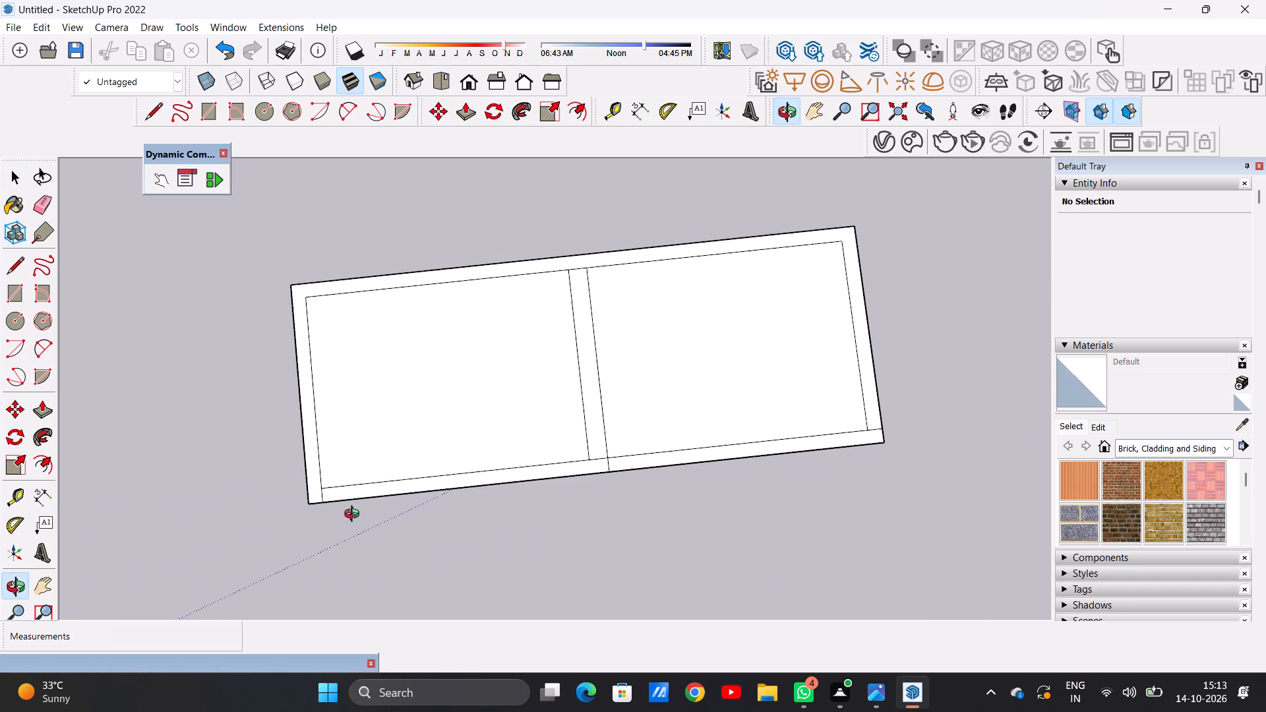
{"action": "middle_click_drag", "start_coordinate": [355, 516], "coordinate": [350, 410]}
{"action": "scroll", "coordinate": [417, 494], "scroll_direction": "down", "scroll_amount": 2}
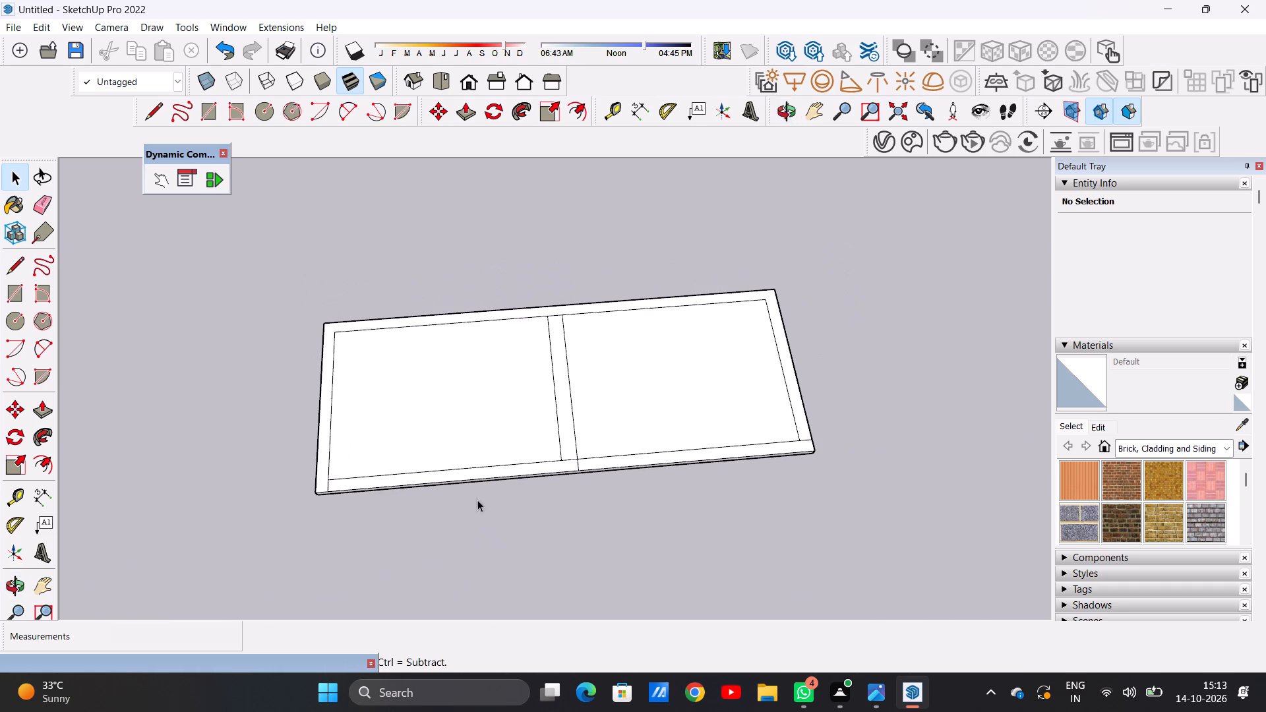
{"action": "middle_click_drag", "start_coordinate": [528, 550], "coordinate": [522, 315]}
{"action": "middle_click_drag", "start_coordinate": [558, 515], "coordinate": [556, 346]}
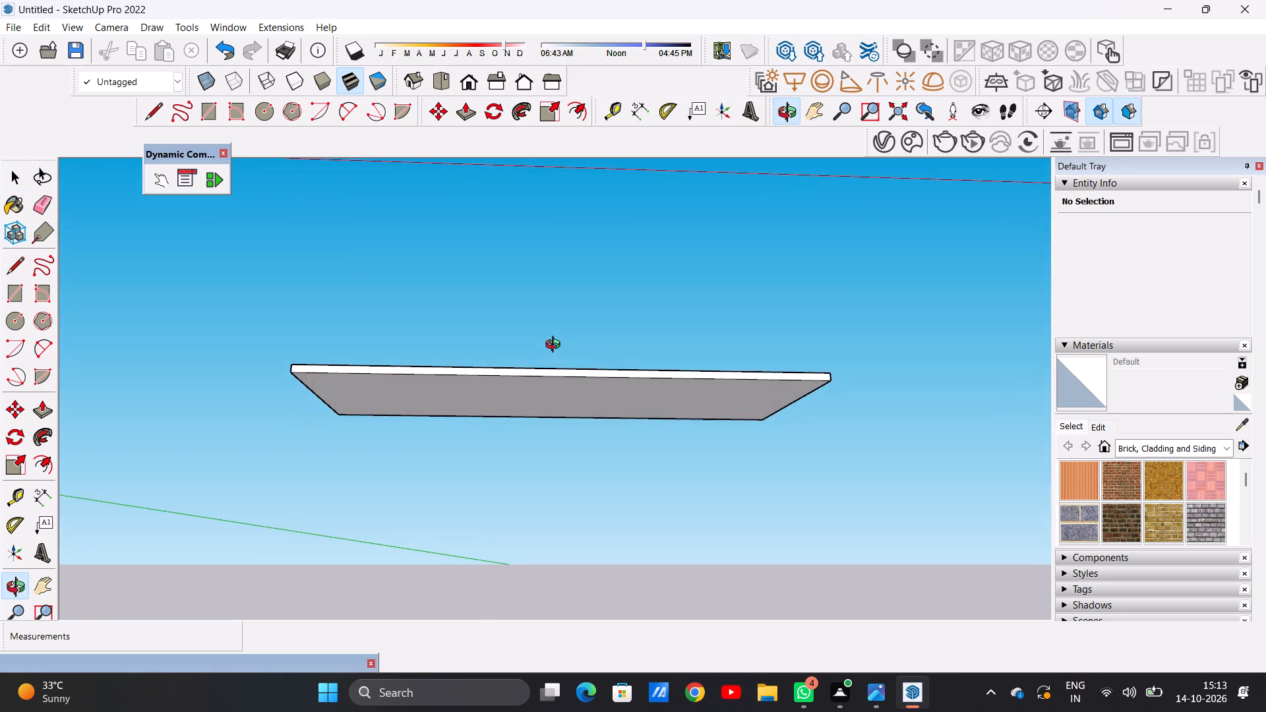
{"action": "middle_click_drag", "start_coordinate": [556, 346], "coordinate": [520, 514]}
{"action": "middle_click_drag", "start_coordinate": [485, 408], "coordinate": [508, 498]}
{"action": "scroll", "coordinate": [508, 498], "scroll_direction": "up", "scroll_amount": 1}
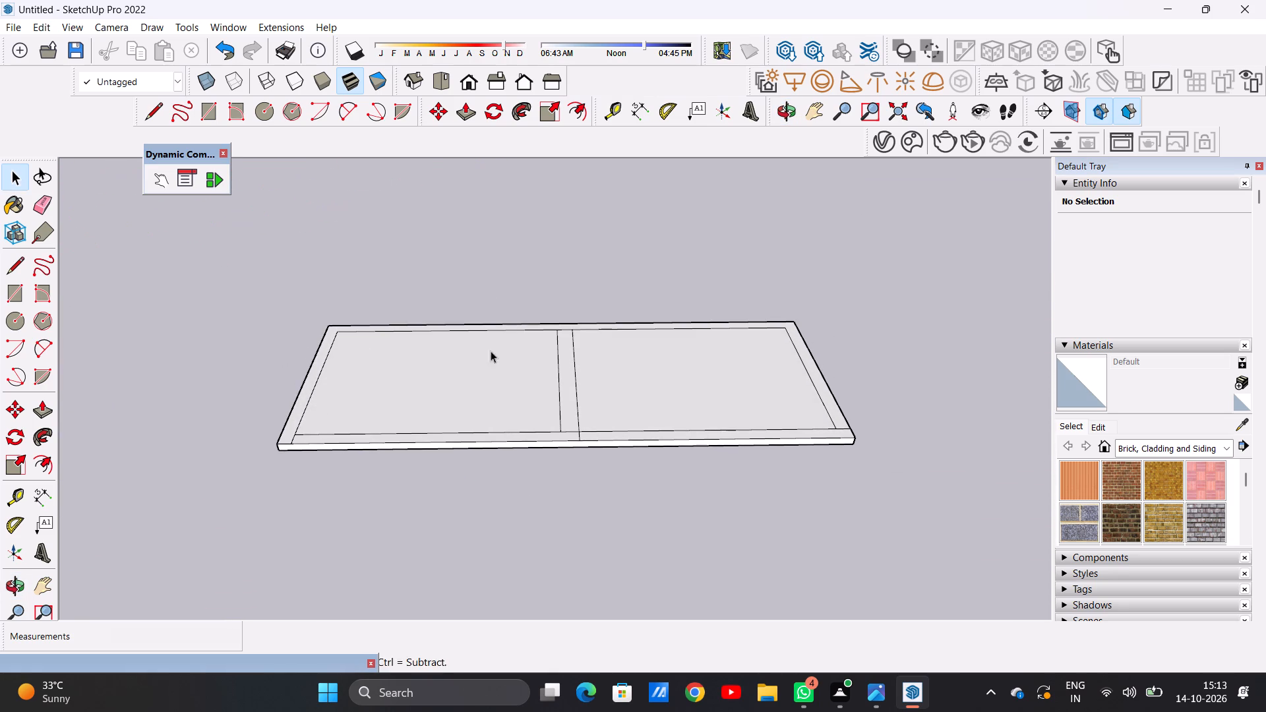
{"action": "left_click", "coordinate": [442, 74]}
{"action": "scroll", "coordinate": [553, 424], "scroll_direction": "down", "scroll_amount": 2}
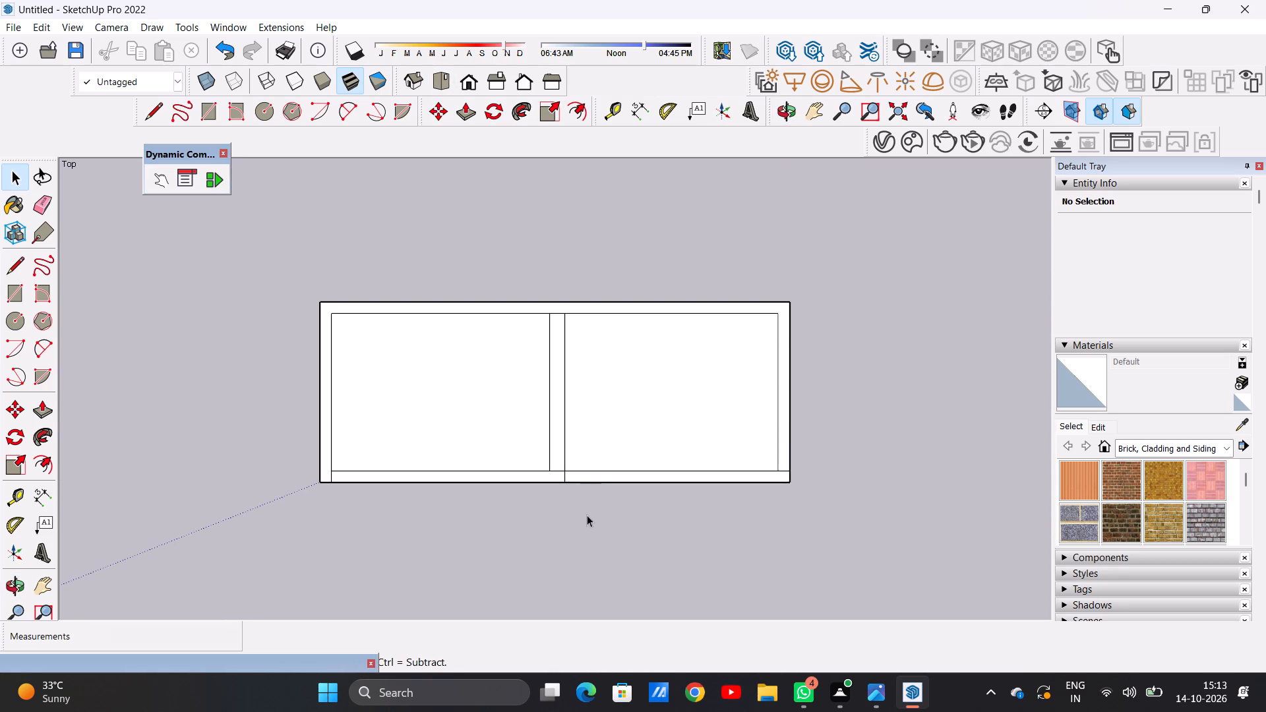
{"action": "middle_click_drag", "start_coordinate": [588, 496], "coordinate": [591, 341]}
{"action": "middle_click_drag", "start_coordinate": [564, 489], "coordinate": [576, 429]}
{"action": "middle_click", "coordinate": [576, 429]}
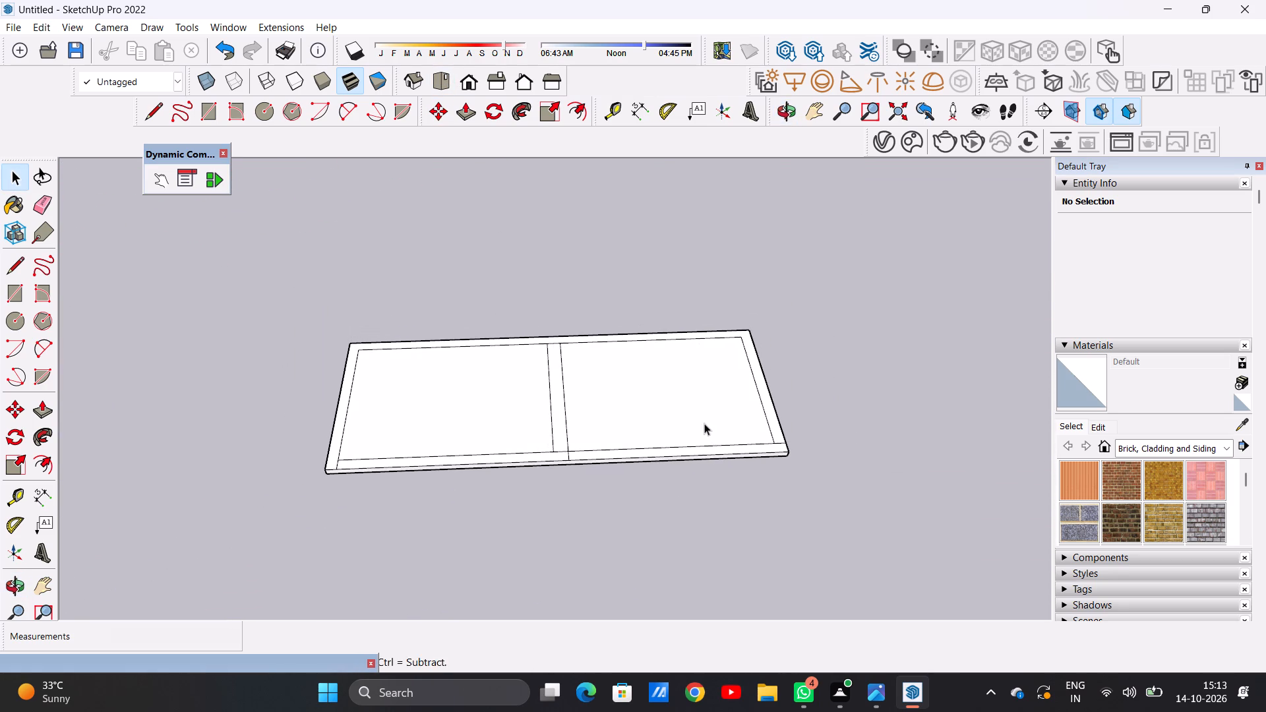
{"action": "middle_click_drag", "start_coordinate": [704, 423], "coordinate": [690, 428]}
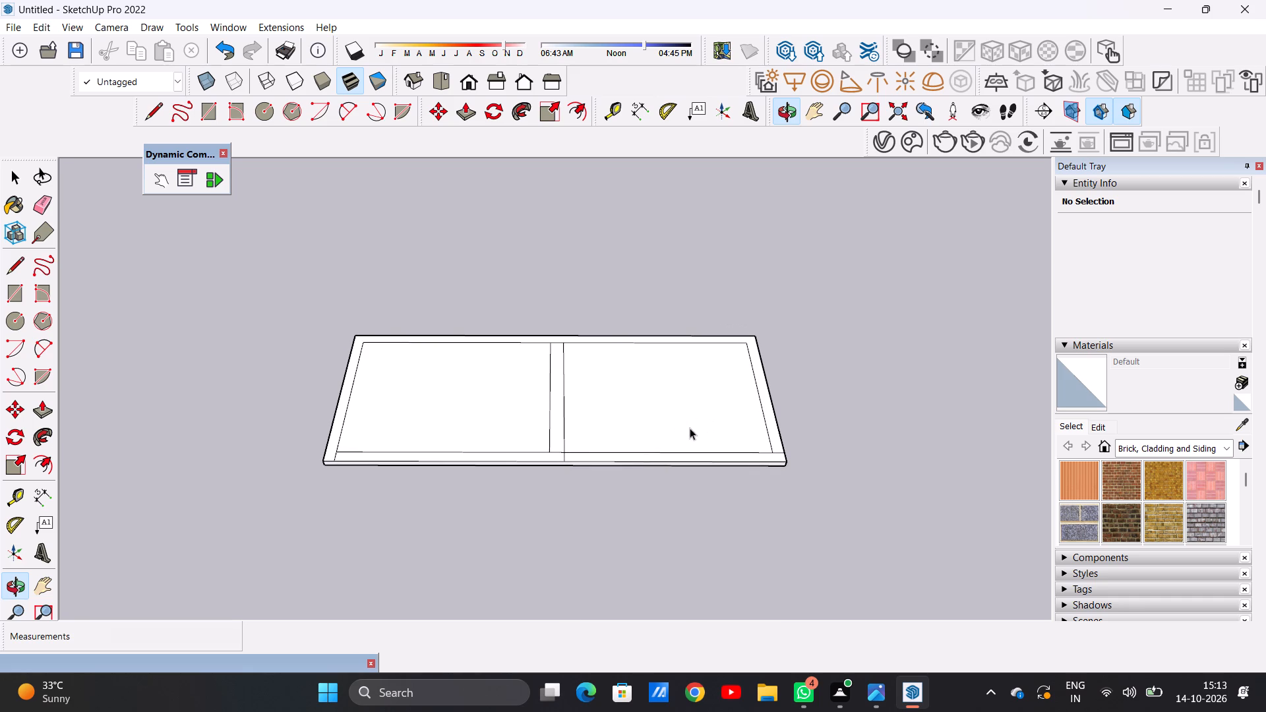
{"action": "scroll", "coordinate": [361, 336], "scroll_direction": "up", "scroll_amount": 6}
{"action": "scroll", "coordinate": [359, 361], "scroll_direction": "down", "scroll_amount": 3}
{"action": "scroll", "coordinate": [664, 372], "scroll_direction": "up", "scroll_amount": 2}
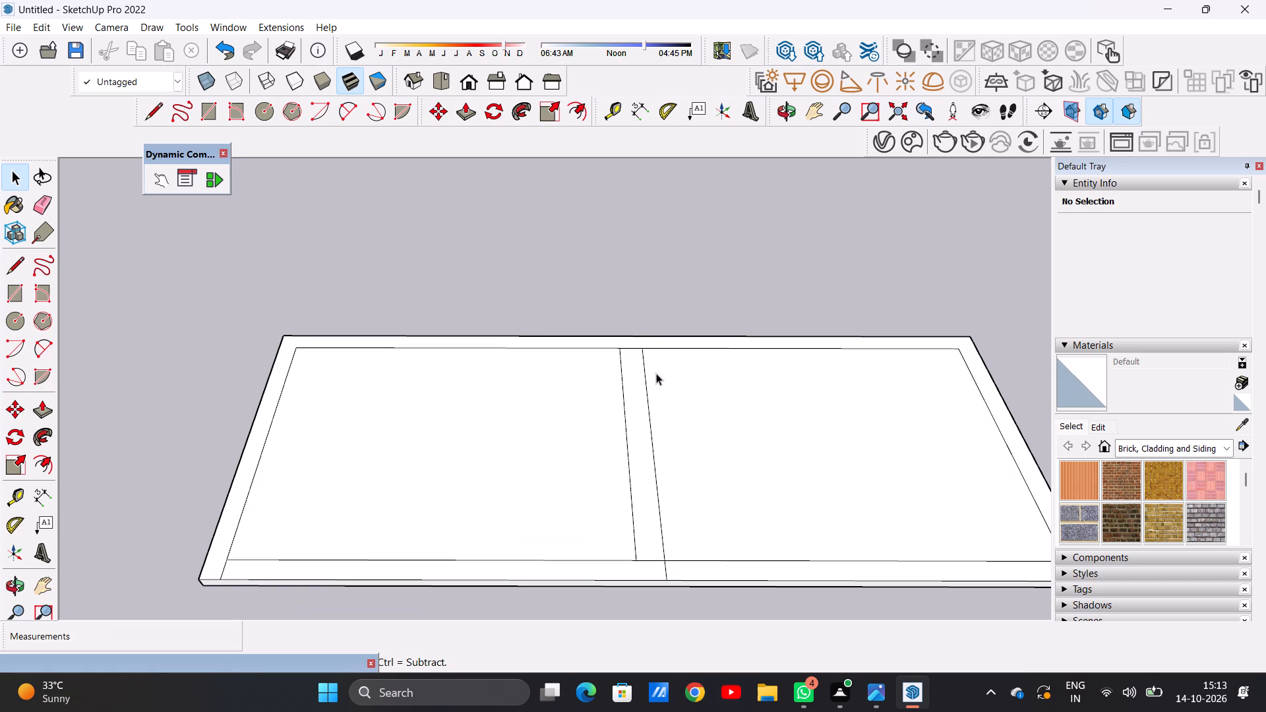
{"action": "scroll", "coordinate": [303, 451], "scroll_direction": "down", "scroll_amount": 4}
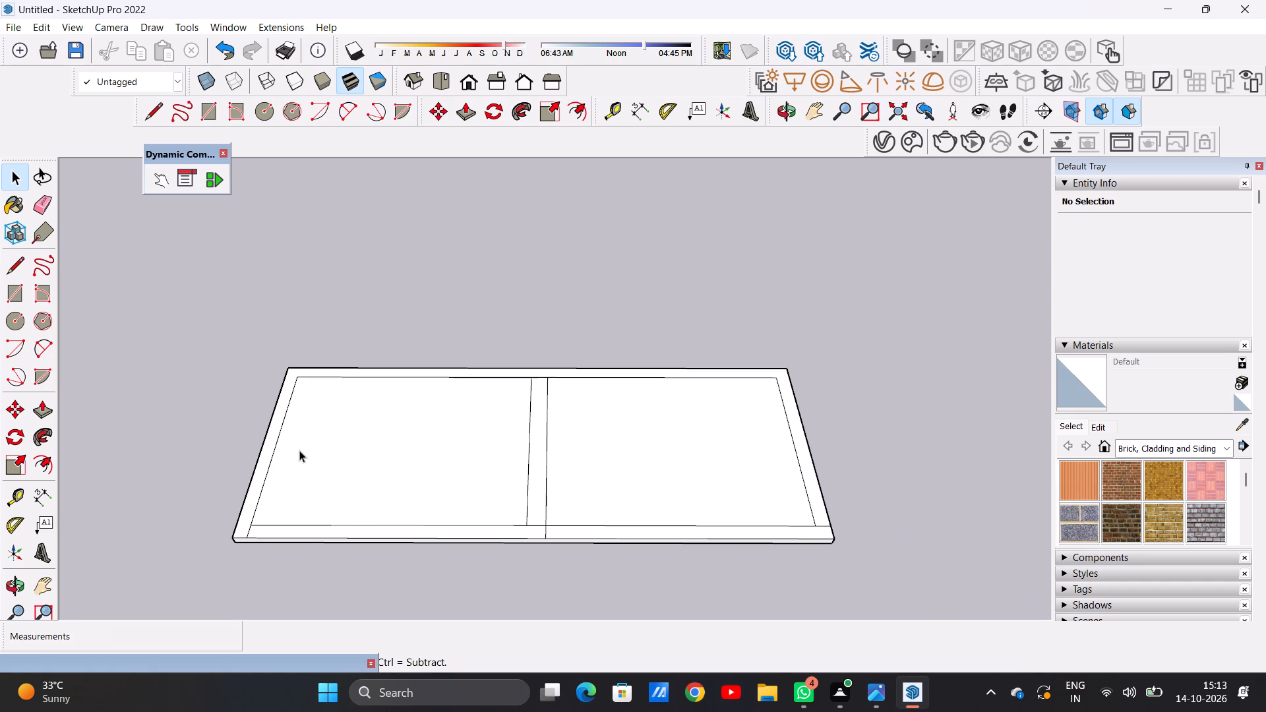
{"action": "scroll", "coordinate": [837, 496], "scroll_direction": "down", "scroll_amount": 2}
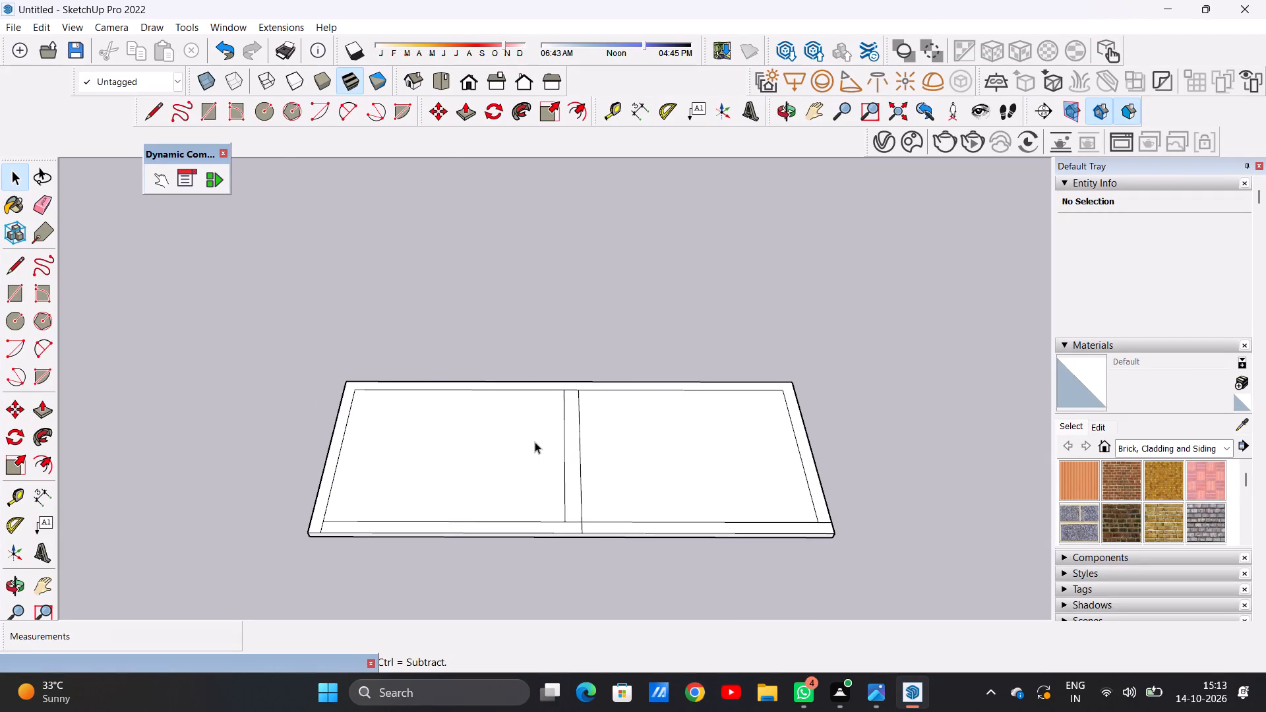
{"action": "scroll", "coordinate": [535, 442], "scroll_direction": "up", "scroll_amount": 5}
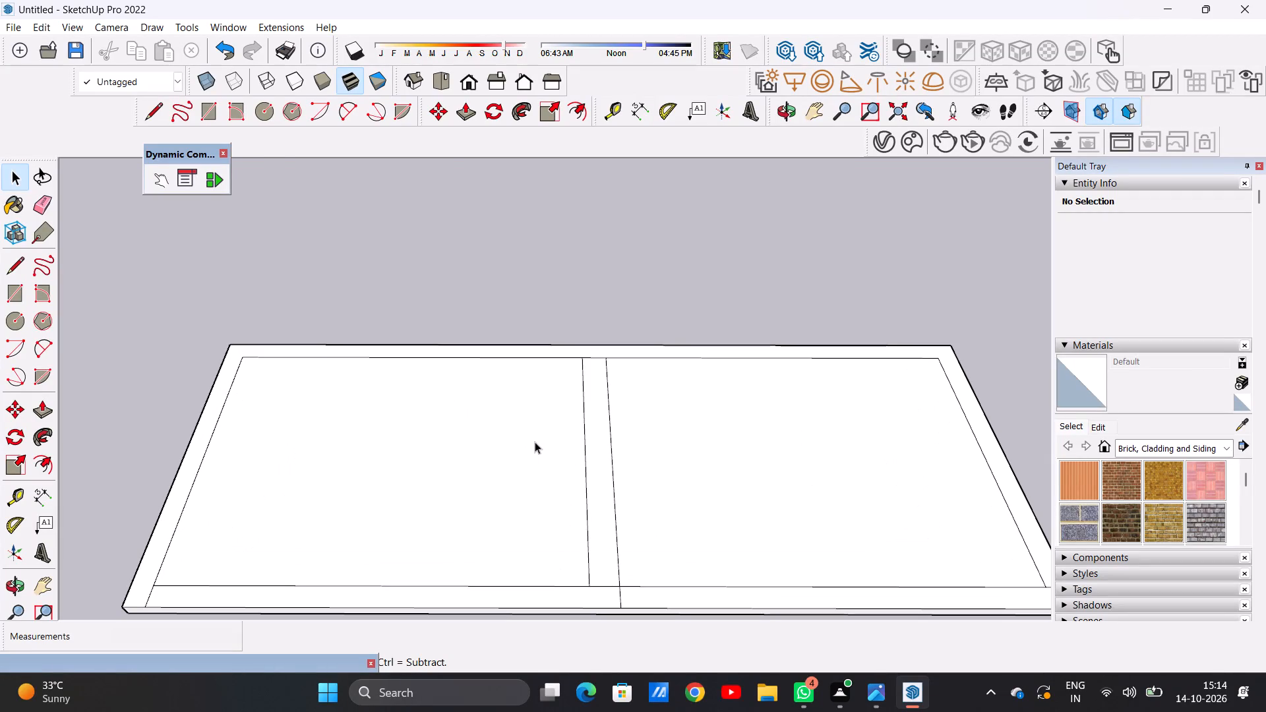
{"action": "scroll", "coordinate": [535, 442], "scroll_direction": "down", "scroll_amount": 2}
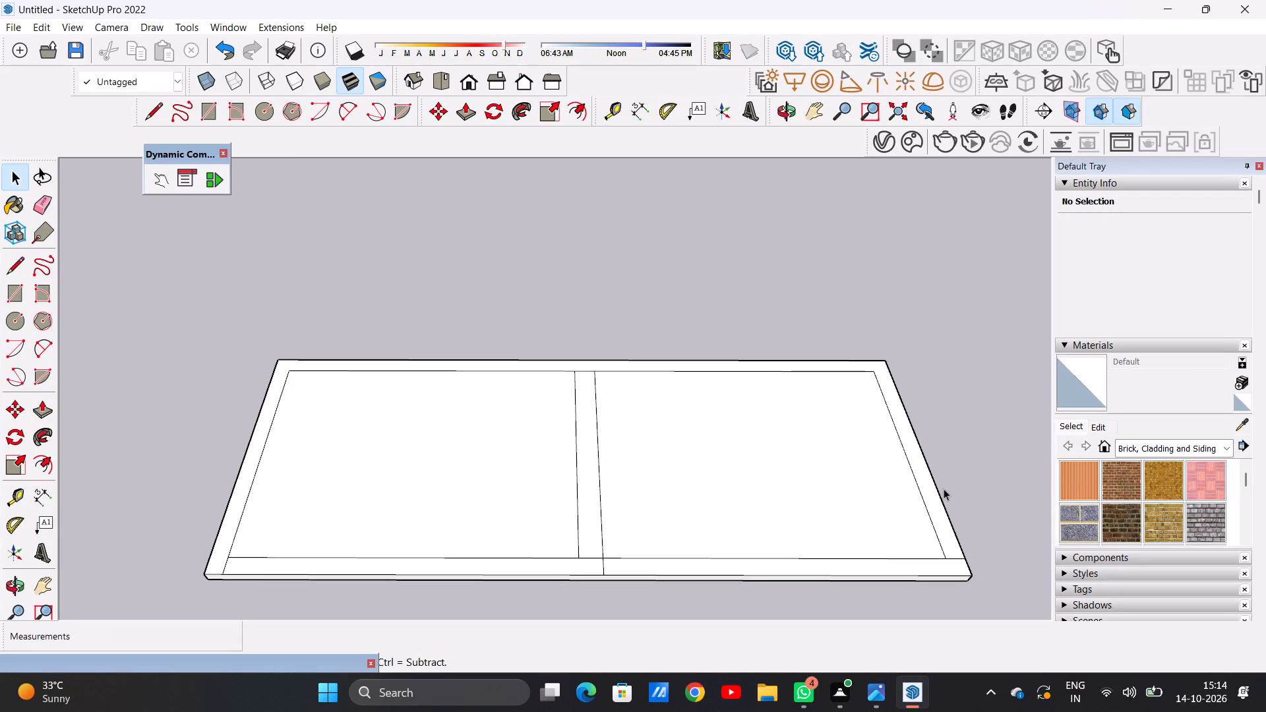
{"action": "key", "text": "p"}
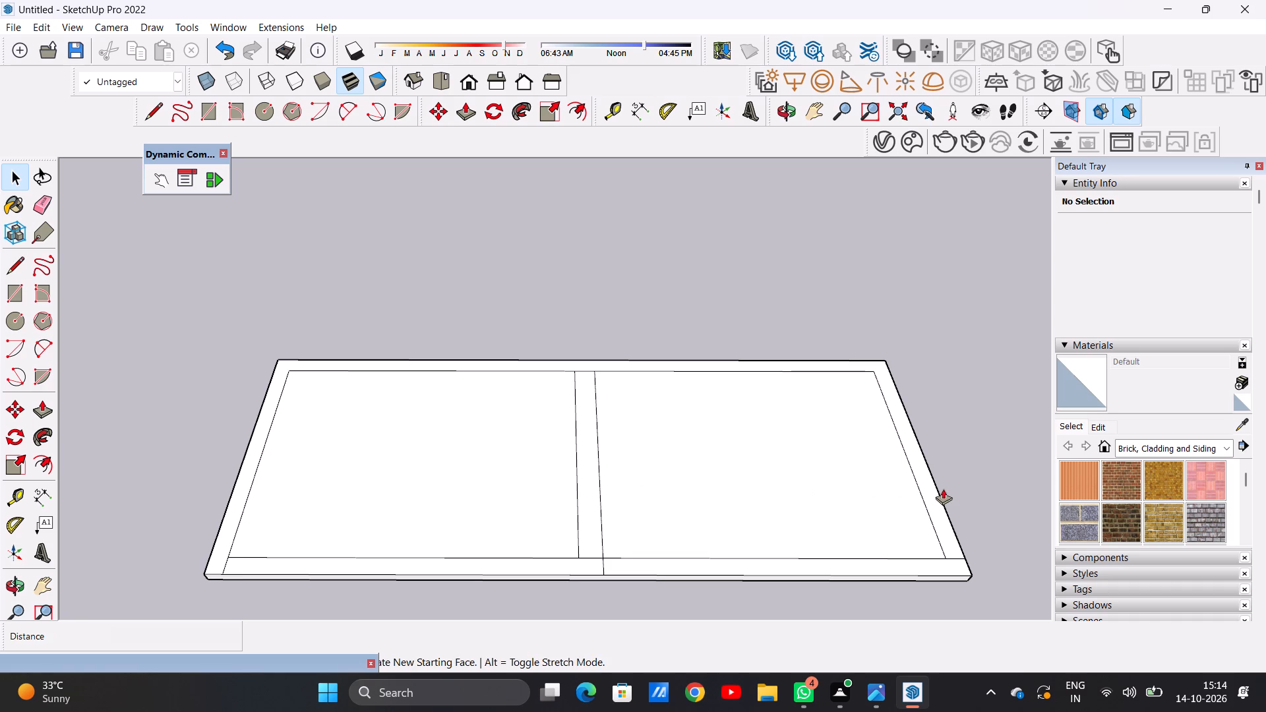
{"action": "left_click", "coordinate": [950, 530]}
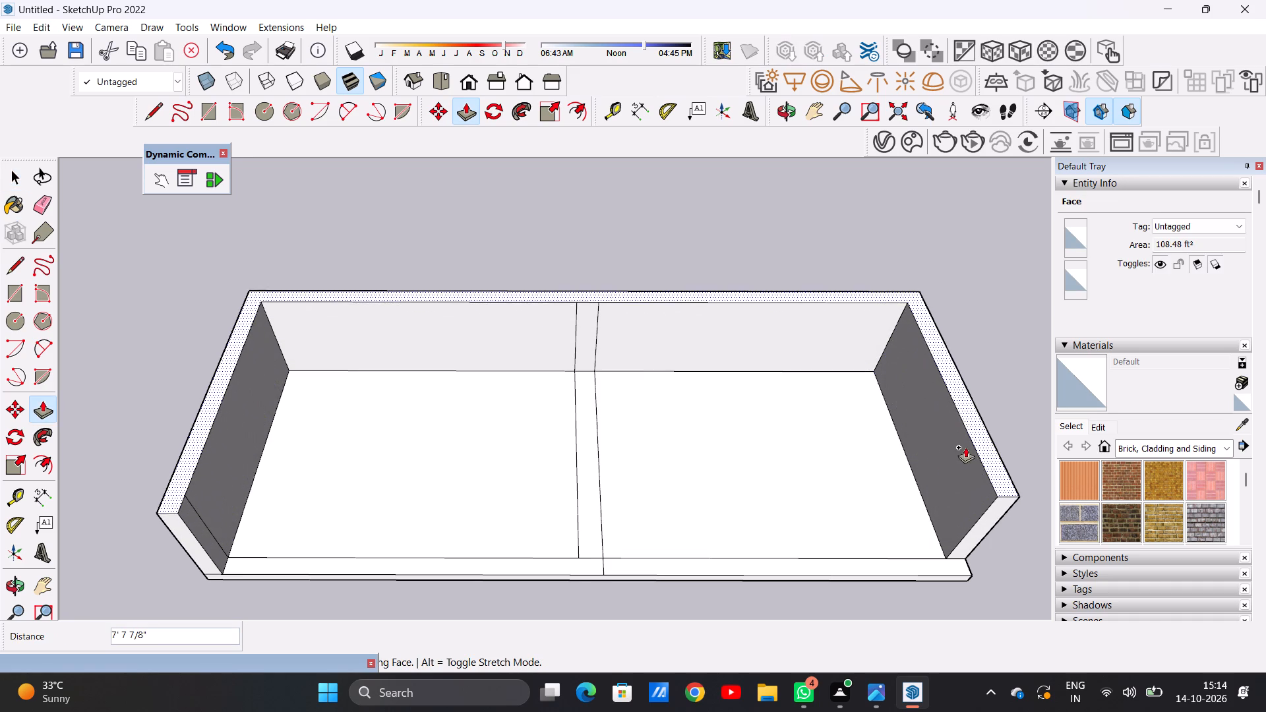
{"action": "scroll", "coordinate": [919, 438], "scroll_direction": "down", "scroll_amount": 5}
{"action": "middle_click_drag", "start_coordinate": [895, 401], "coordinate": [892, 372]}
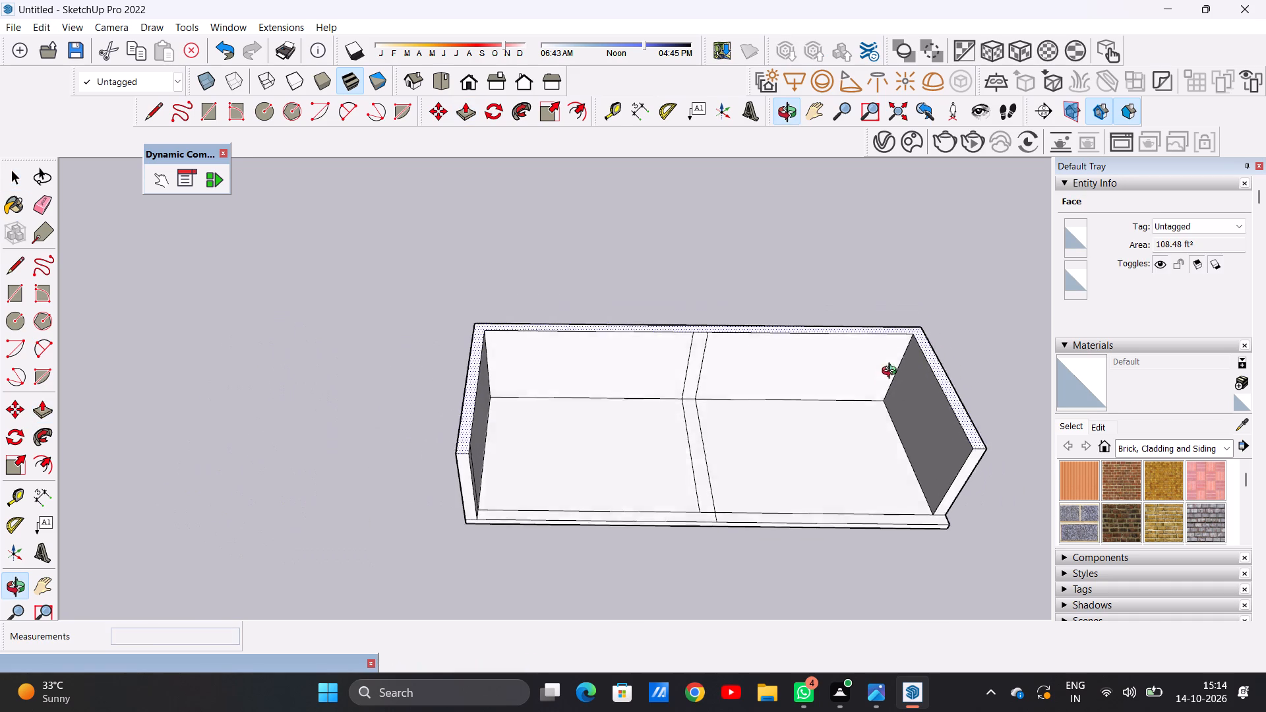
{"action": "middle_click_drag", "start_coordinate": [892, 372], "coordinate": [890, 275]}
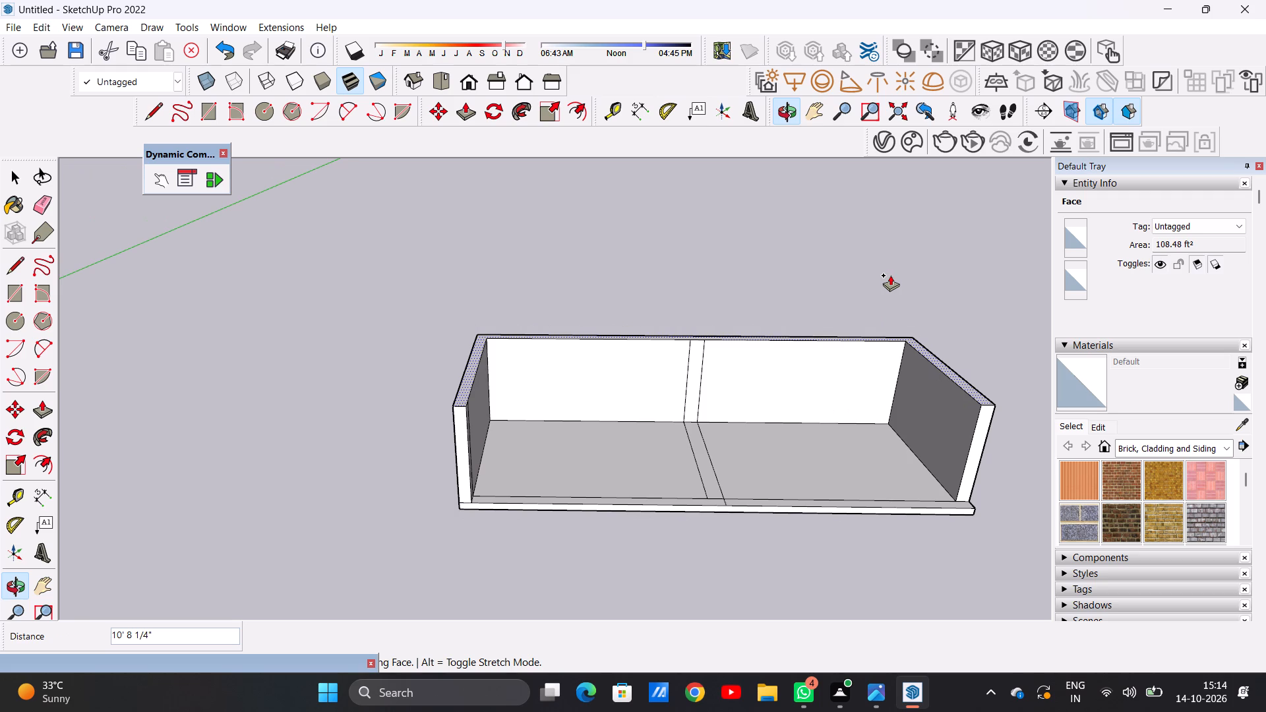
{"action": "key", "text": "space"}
Draw a line about 23' 1 9/16" across the right-hand room, from the central dividing line to the inner outline's right side.
{"action": "scroll", "coordinate": [504, 420], "scroll_direction": "down", "scroll_amount": 4}
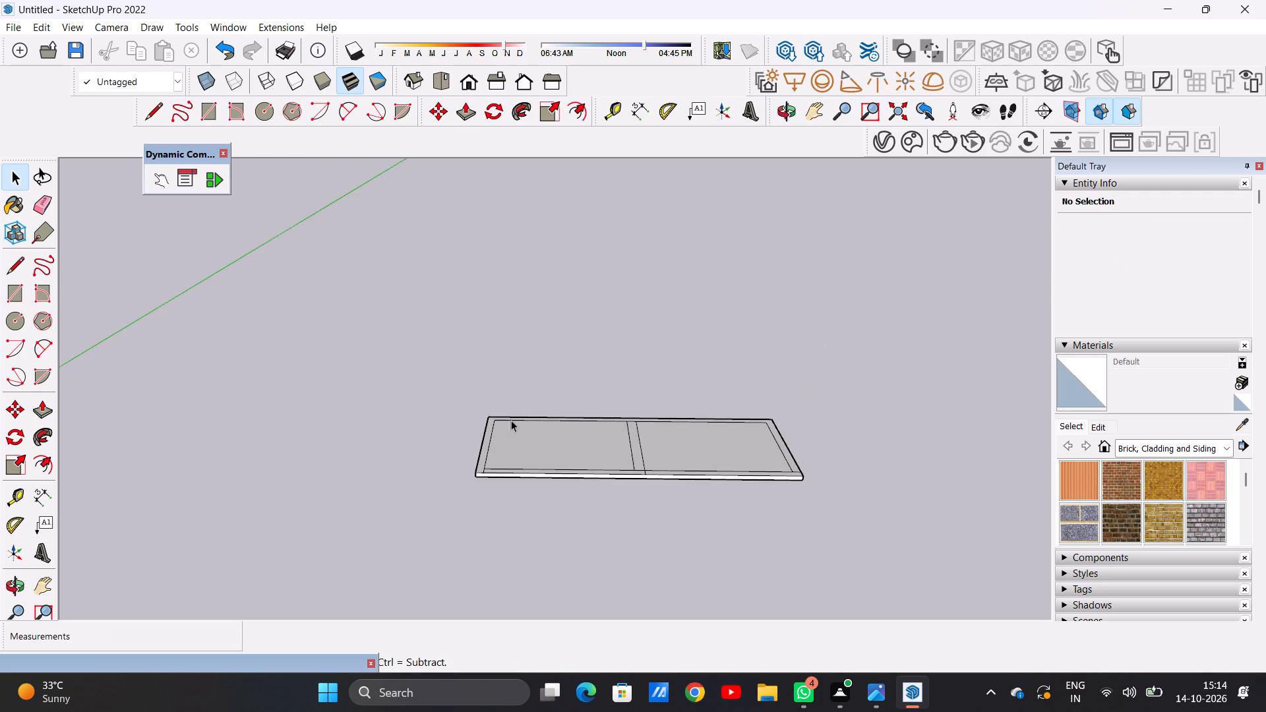
{"action": "middle_click_drag", "start_coordinate": [644, 391], "coordinate": [667, 597]}
{"action": "scroll", "coordinate": [756, 418], "scroll_direction": "up", "scroll_amount": 4}
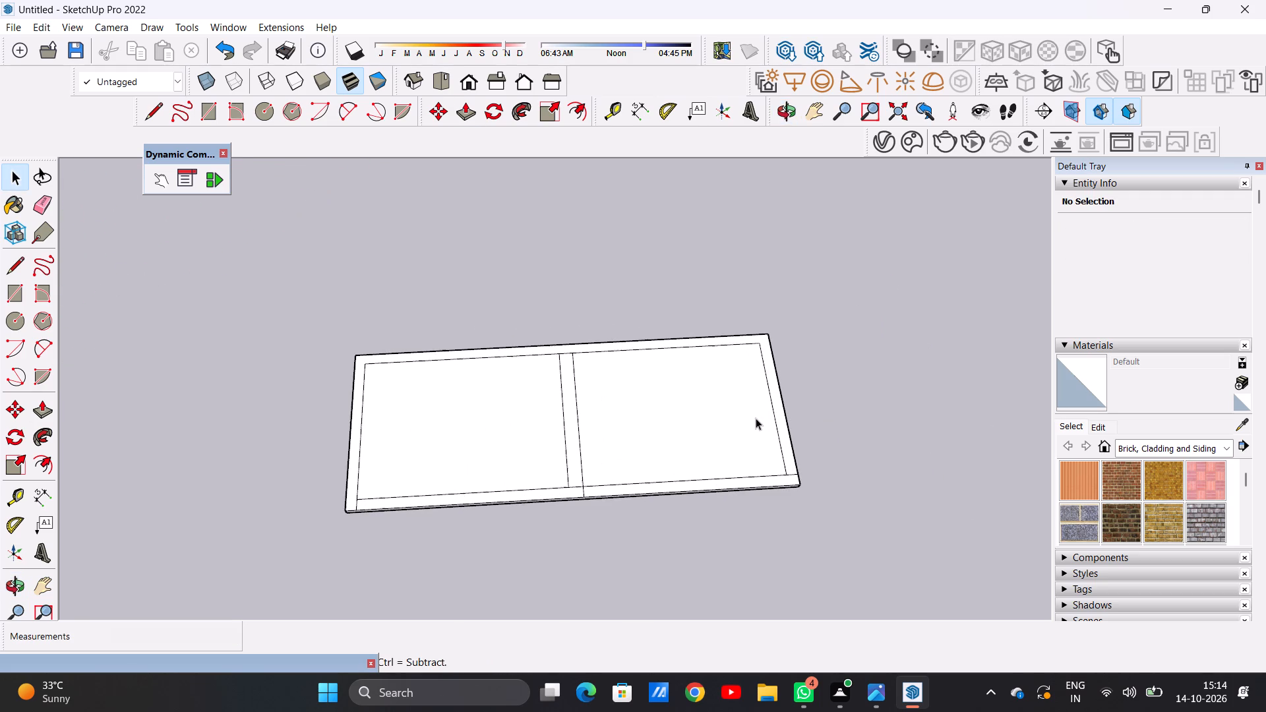
{"action": "middle_click_drag", "start_coordinate": [756, 418], "coordinate": [740, 461]}
{"action": "key", "text": "l"}
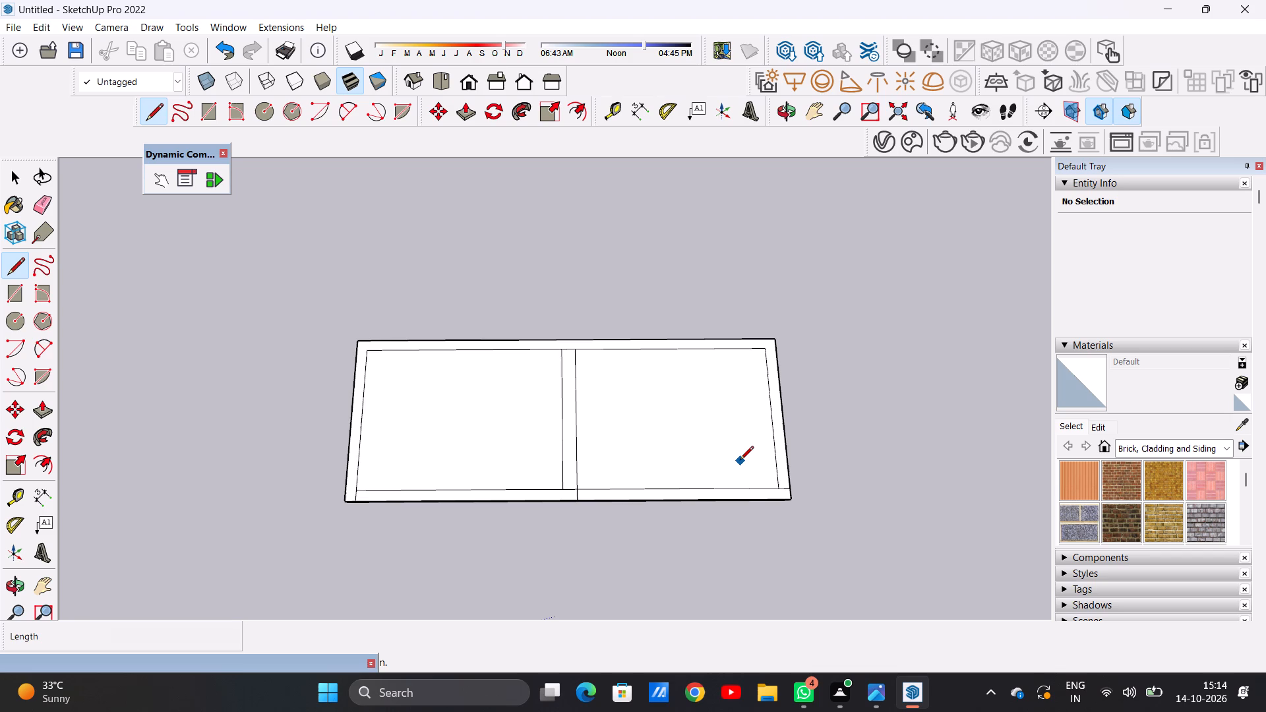
{"action": "left_click", "coordinate": [574, 405]}
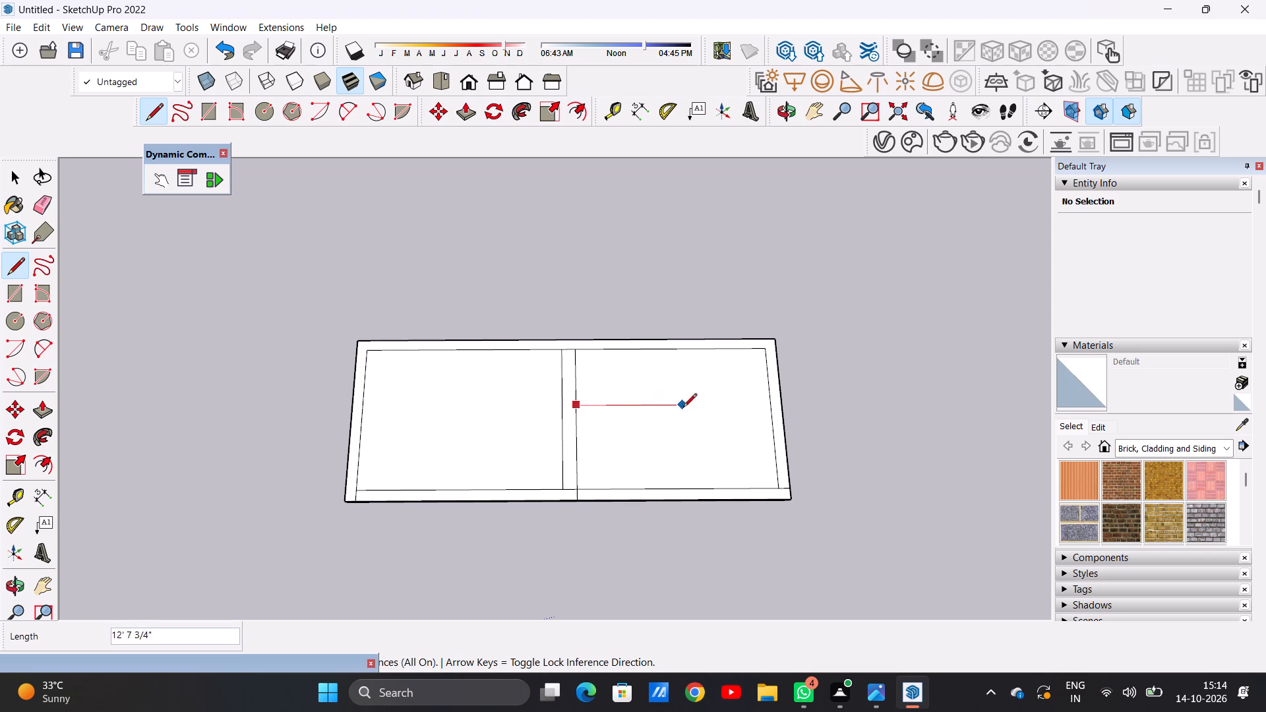
{"action": "left_click", "coordinate": [770, 405]}
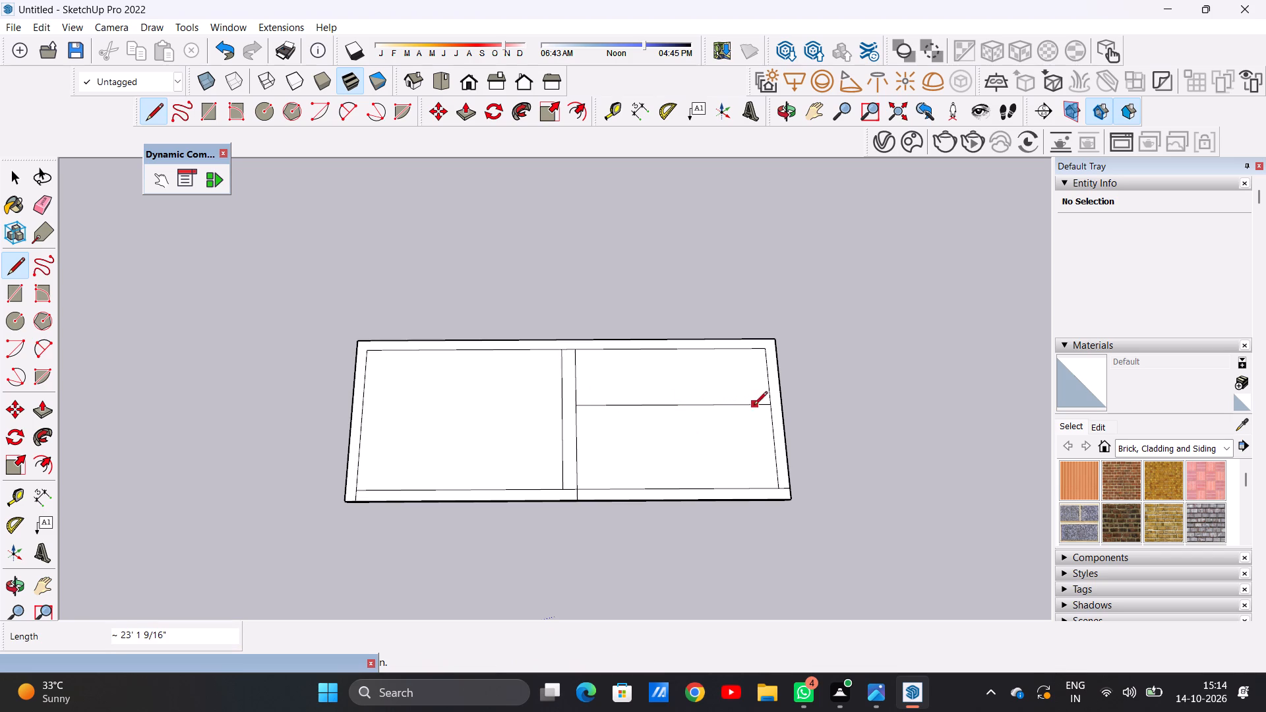
Draw a parallel line about 24' 5" just nearer than the cross line, from the central dividing line to the slab's right-hand short edge.
{"action": "scroll", "coordinate": [618, 441], "scroll_direction": "up", "scroll_amount": 6}
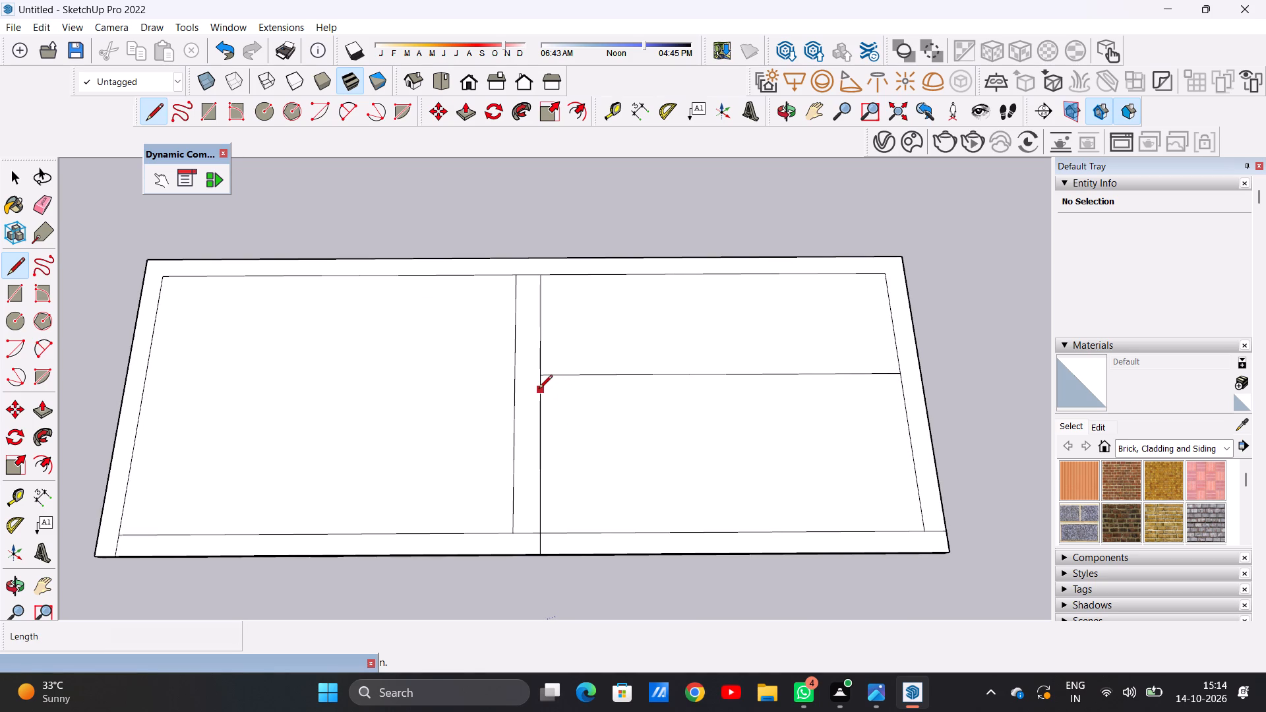
{"action": "left_click", "coordinate": [539, 390]}
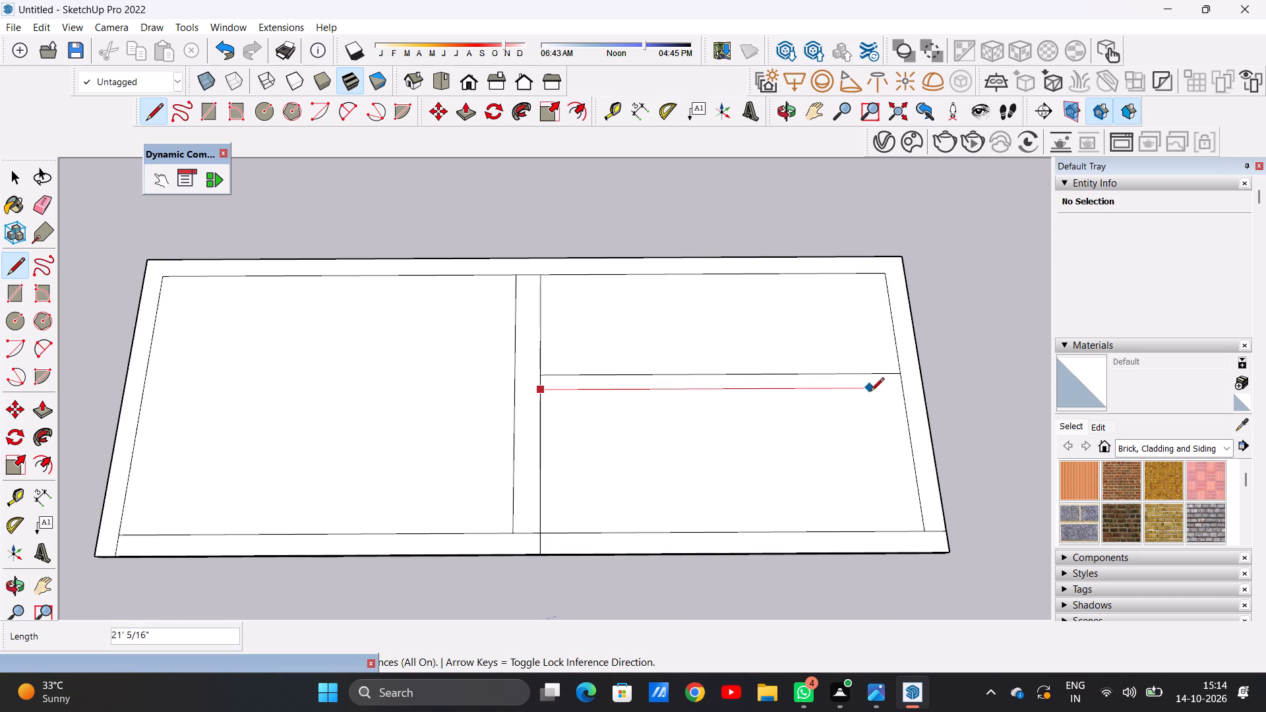
{"action": "left_click", "coordinate": [920, 390]}
{"action": "key", "text": "space"}
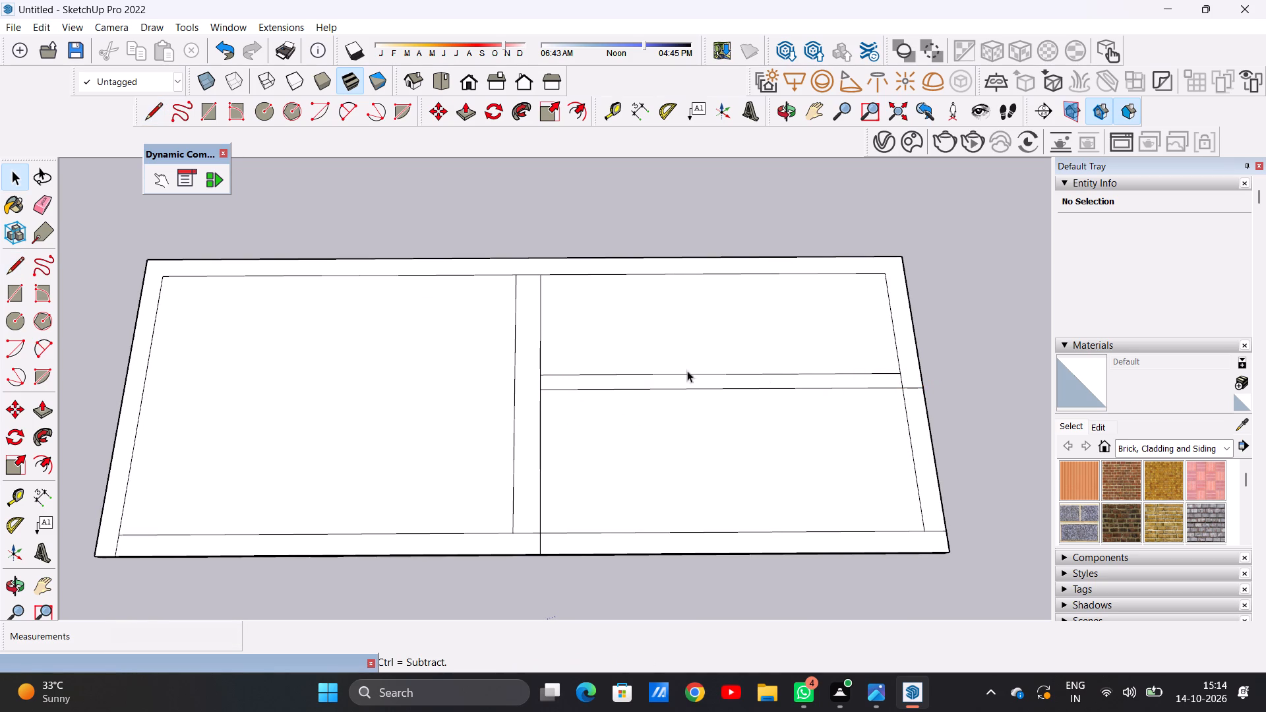
Examine the slab's border, central strip and new cross partition strip from several angles.
{"action": "scroll", "coordinate": [524, 391], "scroll_direction": "down", "scroll_amount": 9}
{"action": "middle_click_drag", "start_coordinate": [695, 453], "coordinate": [701, 363]}
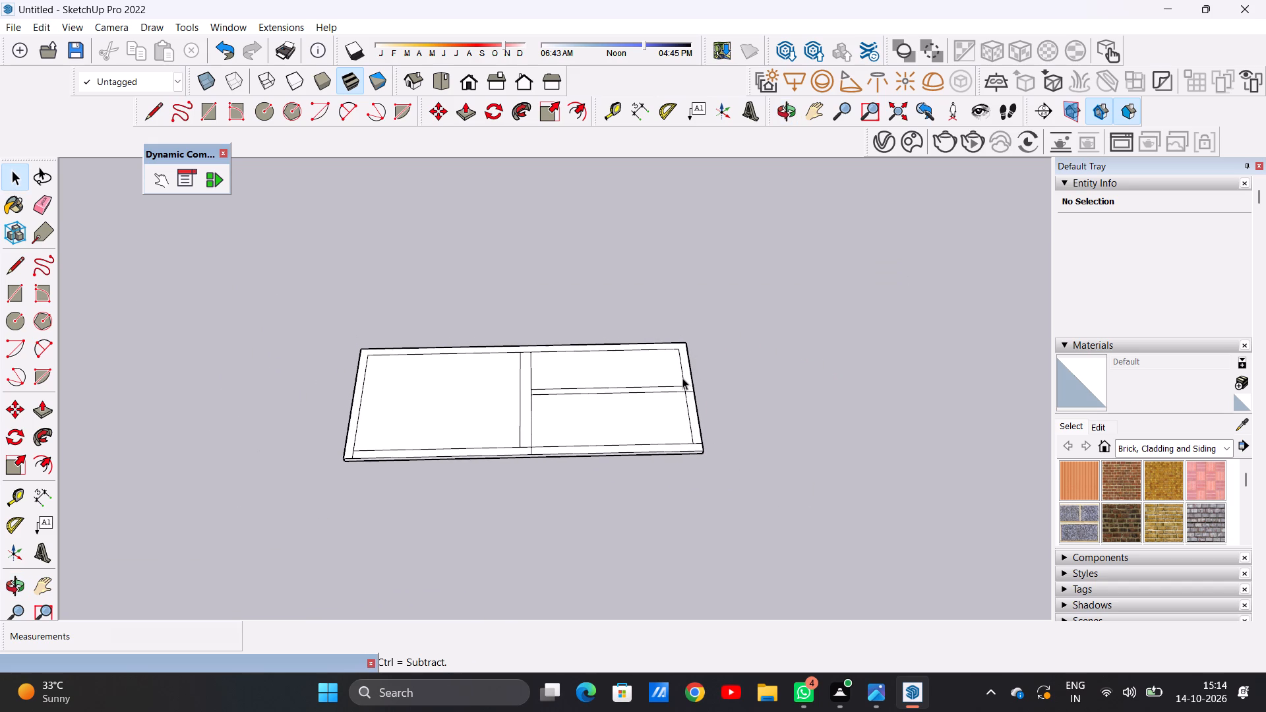
{"action": "scroll", "coordinate": [682, 378], "scroll_direction": "up", "scroll_amount": 1}
{"action": "scroll", "coordinate": [762, 369], "scroll_direction": "down", "scroll_amount": 4}
{"action": "scroll", "coordinate": [585, 340], "scroll_direction": "up", "scroll_amount": 7}
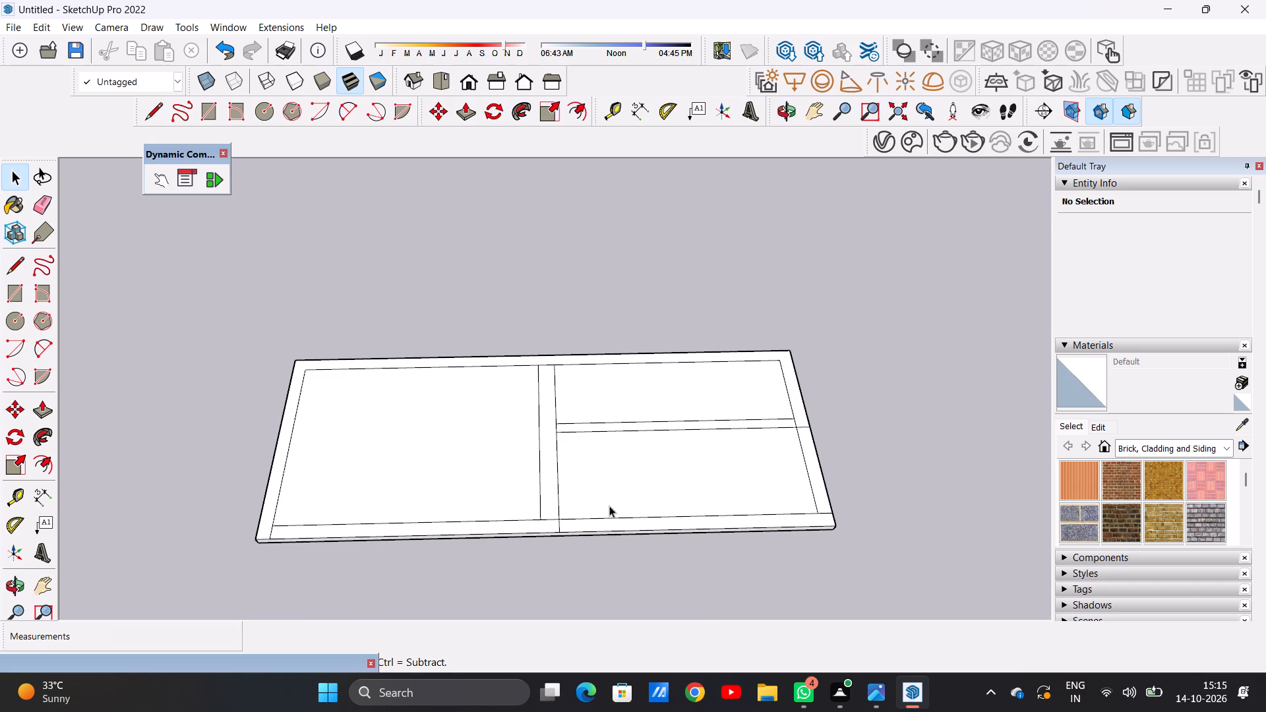
{"action": "middle_click_drag", "start_coordinate": [609, 506], "coordinate": [584, 537]}
{"action": "scroll", "coordinate": [541, 429], "scroll_direction": "up", "scroll_amount": 5}
{"action": "middle_click_drag", "start_coordinate": [560, 471], "coordinate": [555, 415]}
{"action": "scroll", "coordinate": [555, 472], "scroll_direction": "down", "scroll_amount": 2}
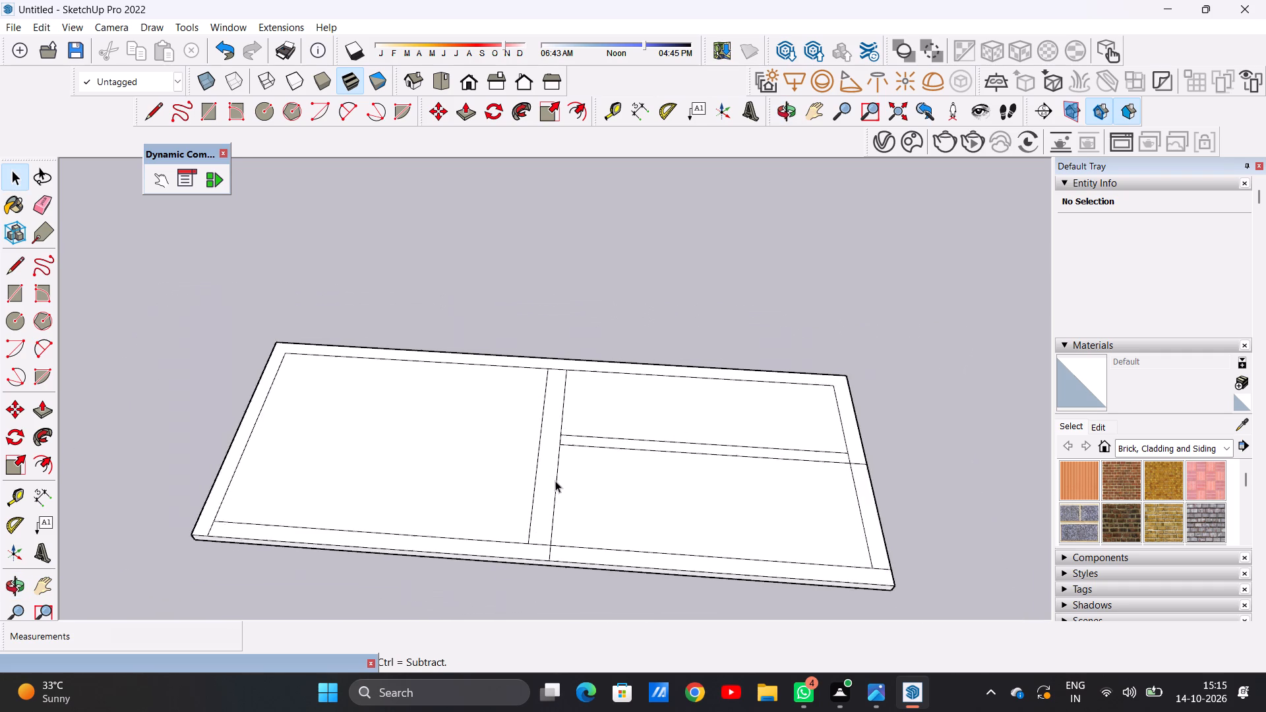
{"action": "scroll", "coordinate": [555, 481], "scroll_direction": "down", "scroll_amount": 5}
{"action": "scroll", "coordinate": [322, 430], "scroll_direction": "up", "scroll_amount": 5}
{"action": "middle_click_drag", "start_coordinate": [331, 425], "coordinate": [340, 461]}
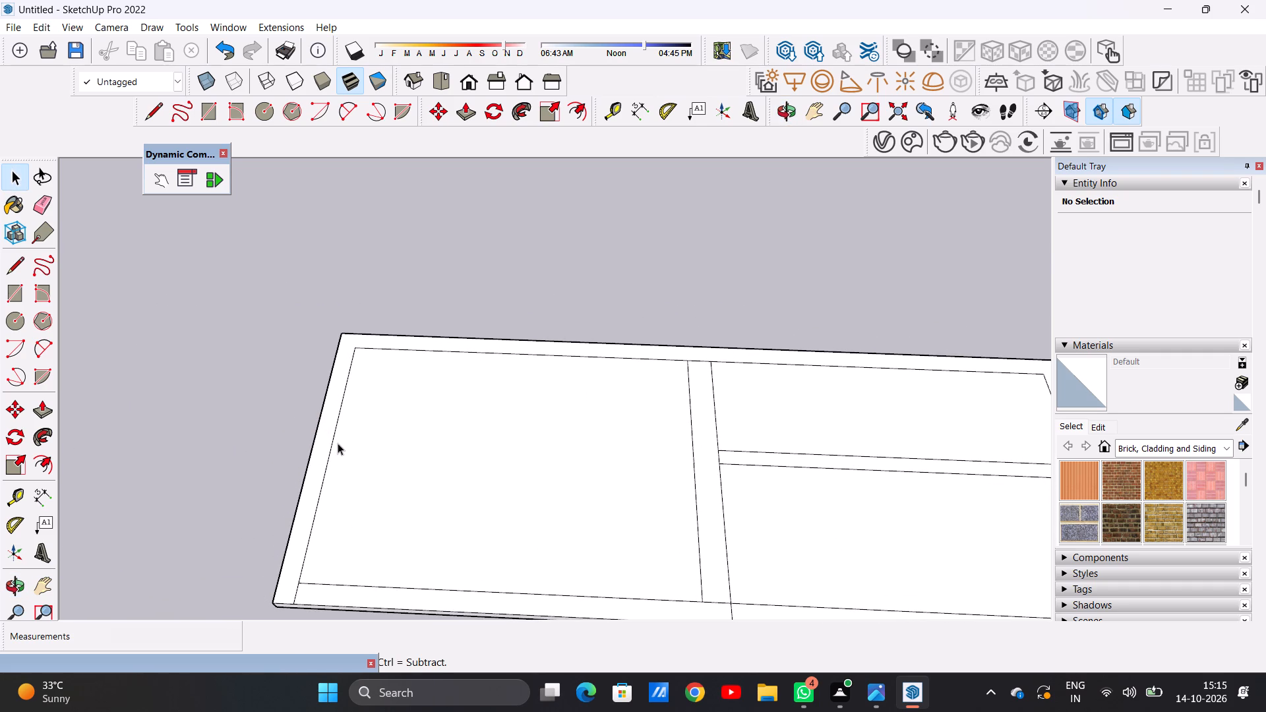
{"action": "scroll", "coordinate": [338, 442], "scroll_direction": "down", "scroll_amount": 8}
{"action": "scroll", "coordinate": [345, 435], "scroll_direction": "up", "scroll_amount": 3}
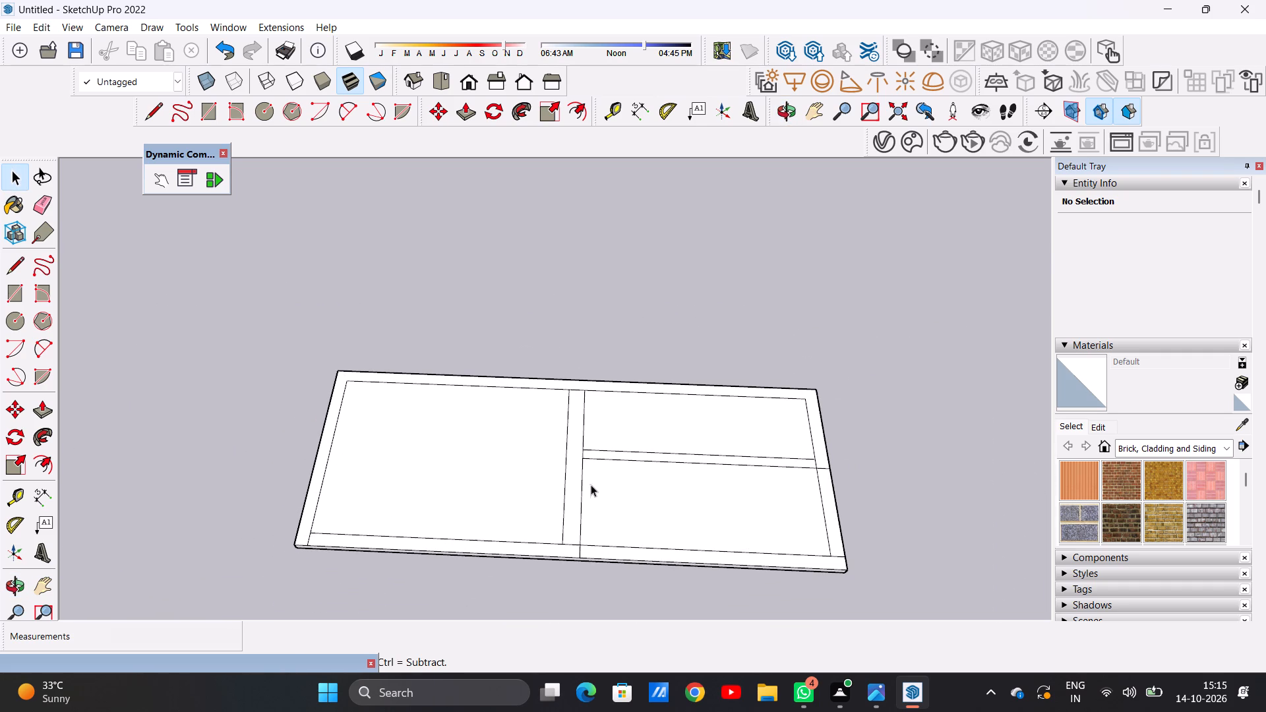
{"action": "middle_click_drag", "start_coordinate": [591, 487], "coordinate": [597, 438]}
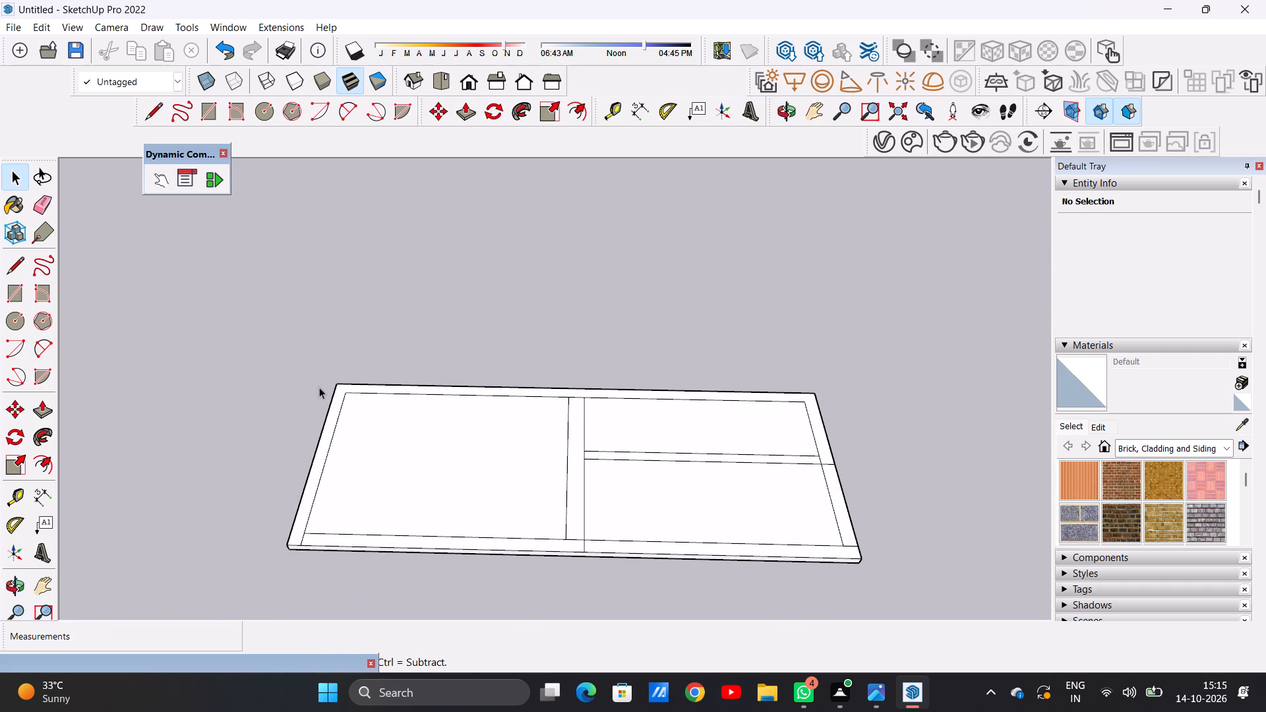
Push/Pull the border face along the slab's far long side and adjoining short ends up 10' into perimeter walls.
{"action": "scroll", "coordinate": [319, 387], "scroll_direction": "up", "scroll_amount": 1}
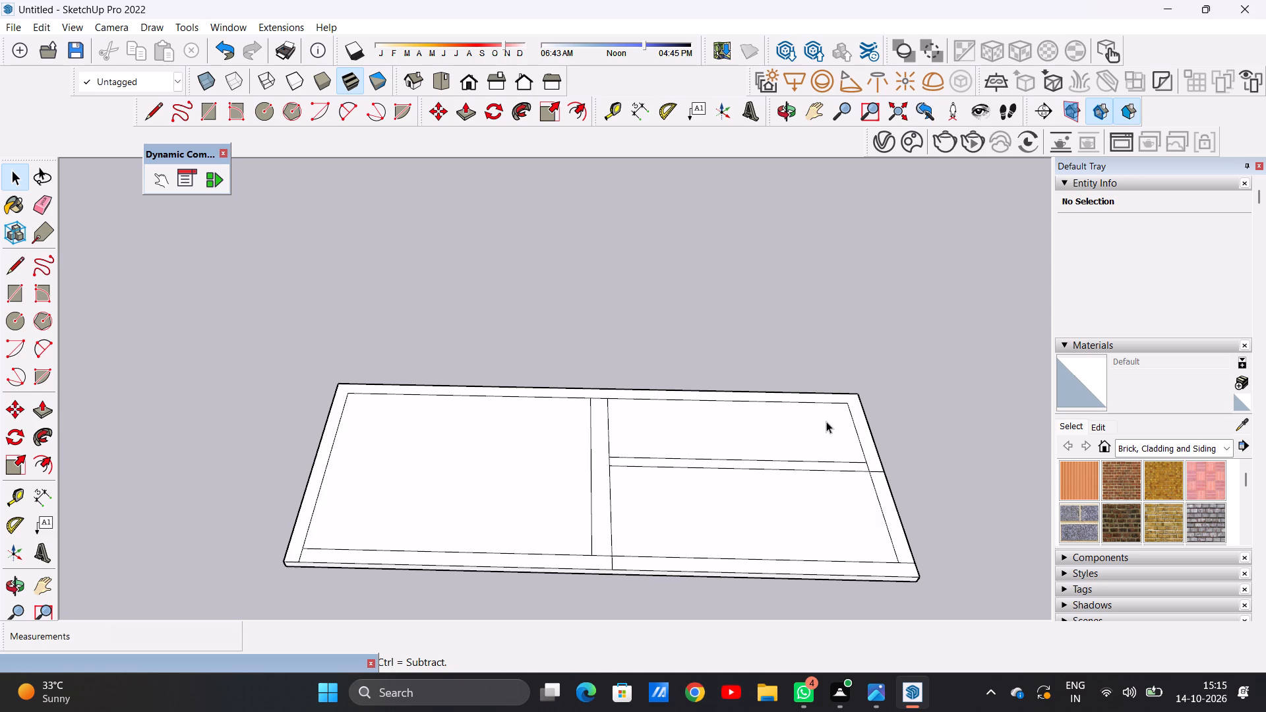
{"action": "key", "text": "p"}
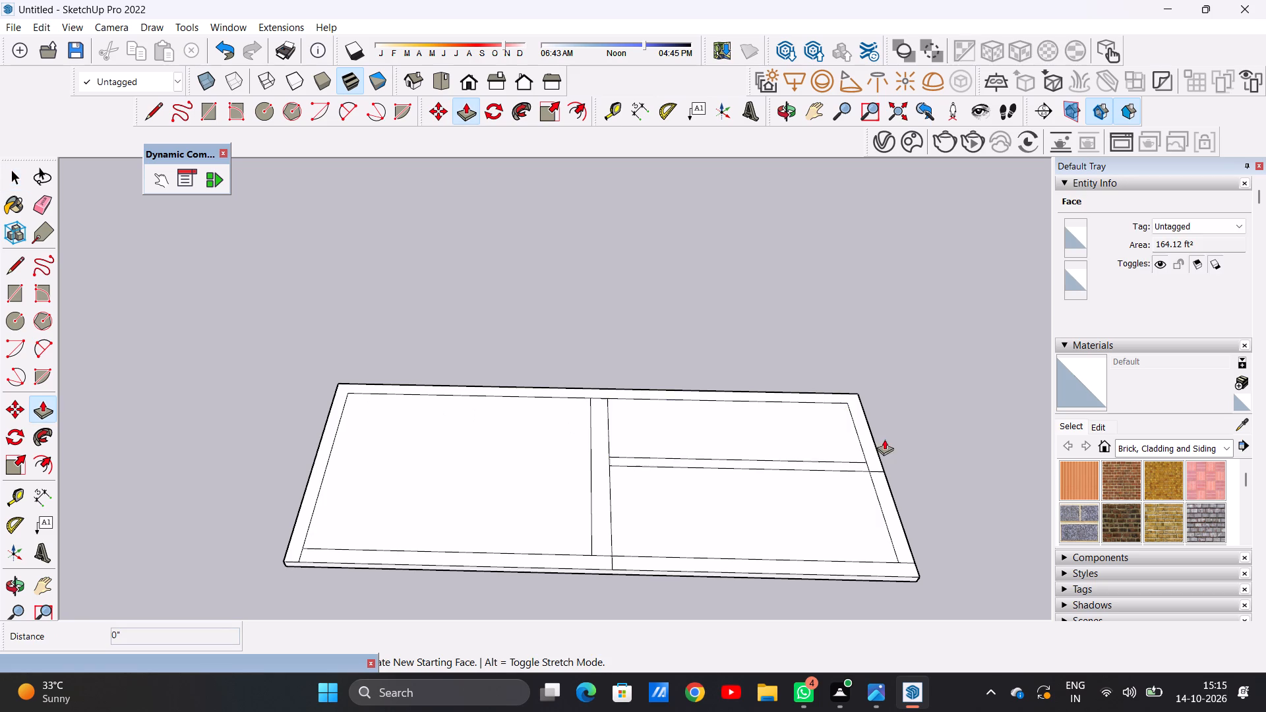
{"action": "scroll", "coordinate": [878, 450], "scroll_direction": "up", "scroll_amount": 5}
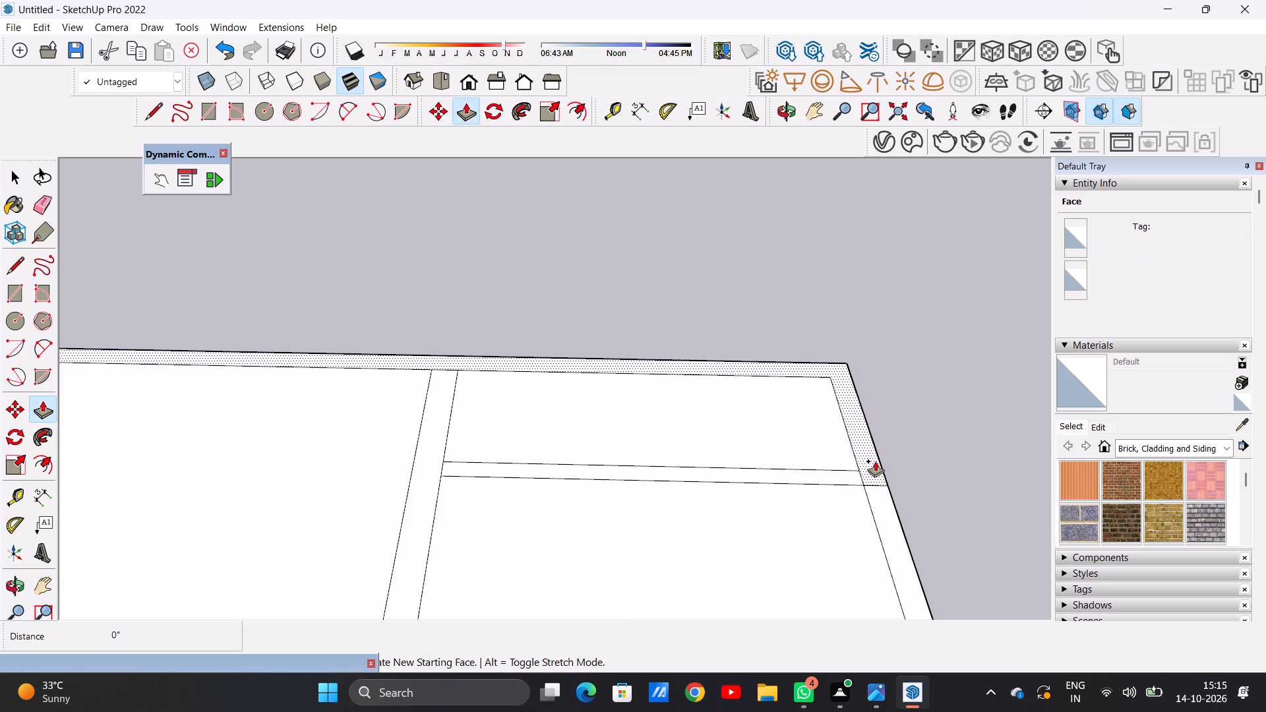
{"action": "left_click", "coordinate": [875, 461]}
{"action": "scroll", "coordinate": [882, 386], "scroll_direction": "down", "scroll_amount": 5}
{"action": "middle_click_drag", "start_coordinate": [895, 352], "coordinate": [908, 309]}
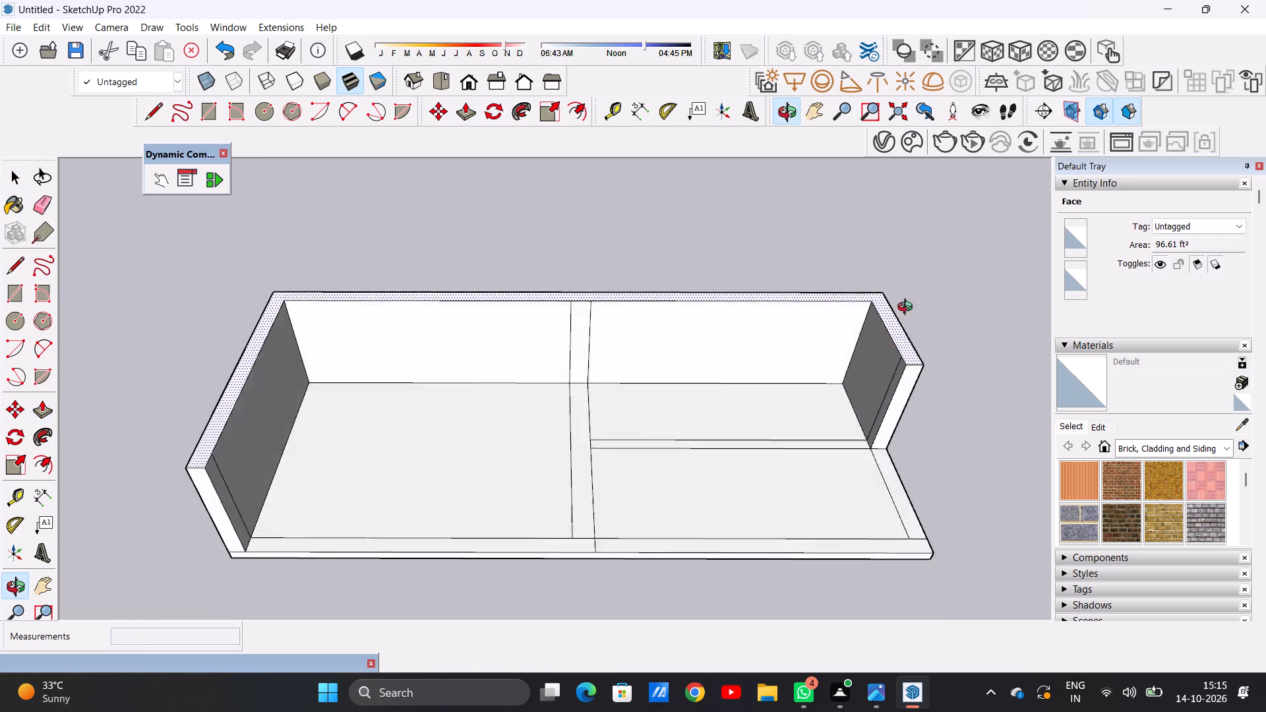
{"action": "middle_click_drag", "start_coordinate": [908, 309], "coordinate": [917, 249]}
{"action": "middle_click_drag", "start_coordinate": [897, 351], "coordinate": [888, 292]}
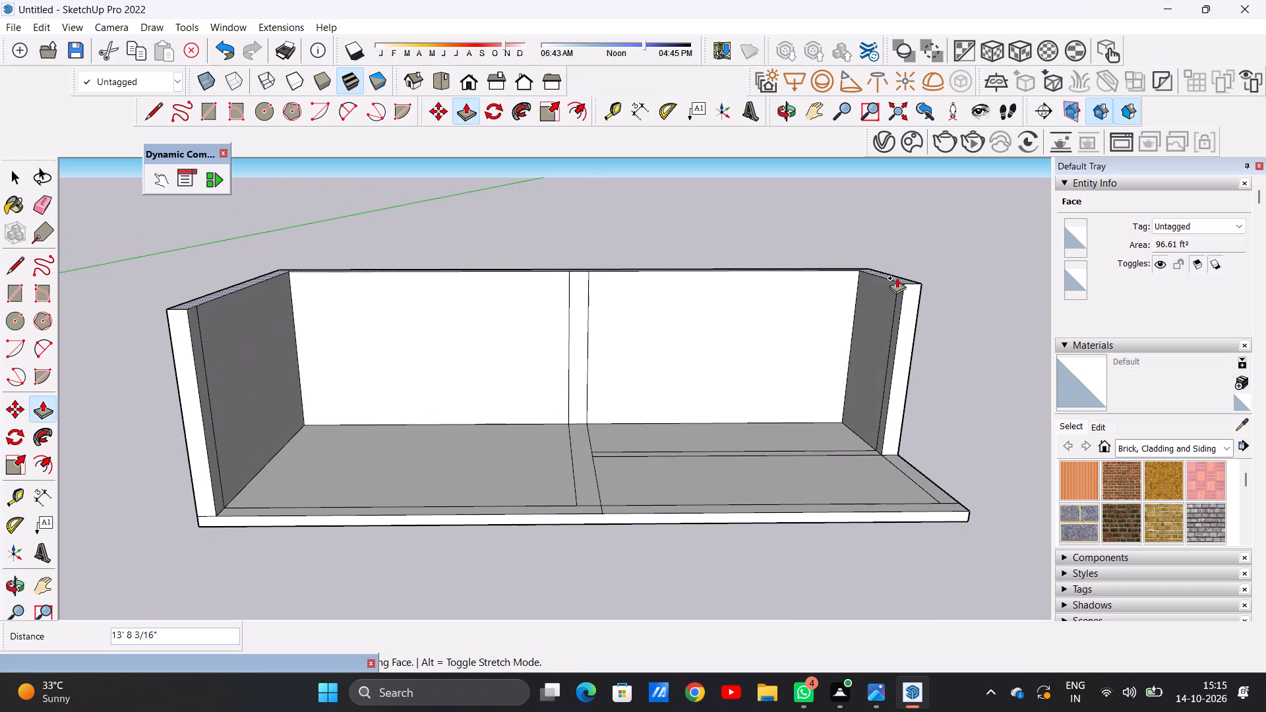
{"action": "type", "text": "10'"}
{"action": "key", "text": "Return"}
{"action": "key", "text": "space"}
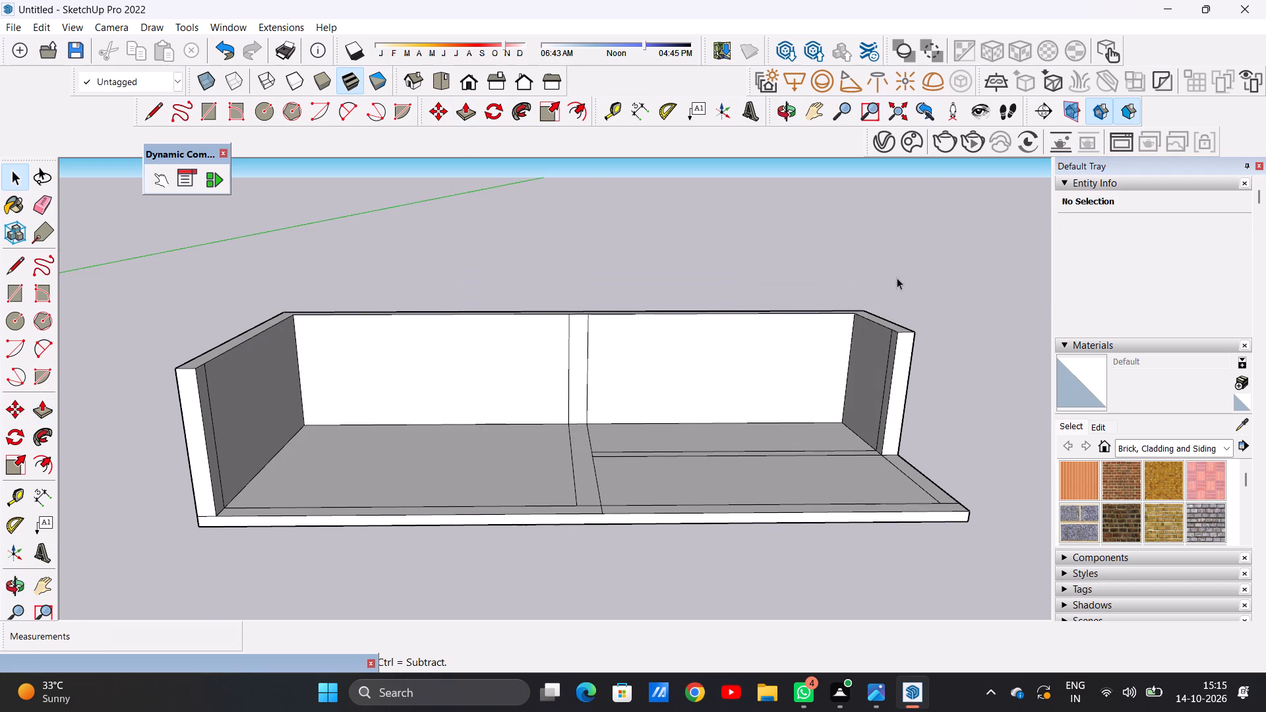
Examine the raised perimeter walls and the floor partition strips from low, side and overhead angles.
{"action": "scroll", "coordinate": [589, 448], "scroll_direction": "down", "scroll_amount": 5}
{"action": "scroll", "coordinate": [588, 448], "scroll_direction": "up", "scroll_amount": 5}
{"action": "middle_click_drag", "start_coordinate": [583, 475], "coordinate": [584, 475]}
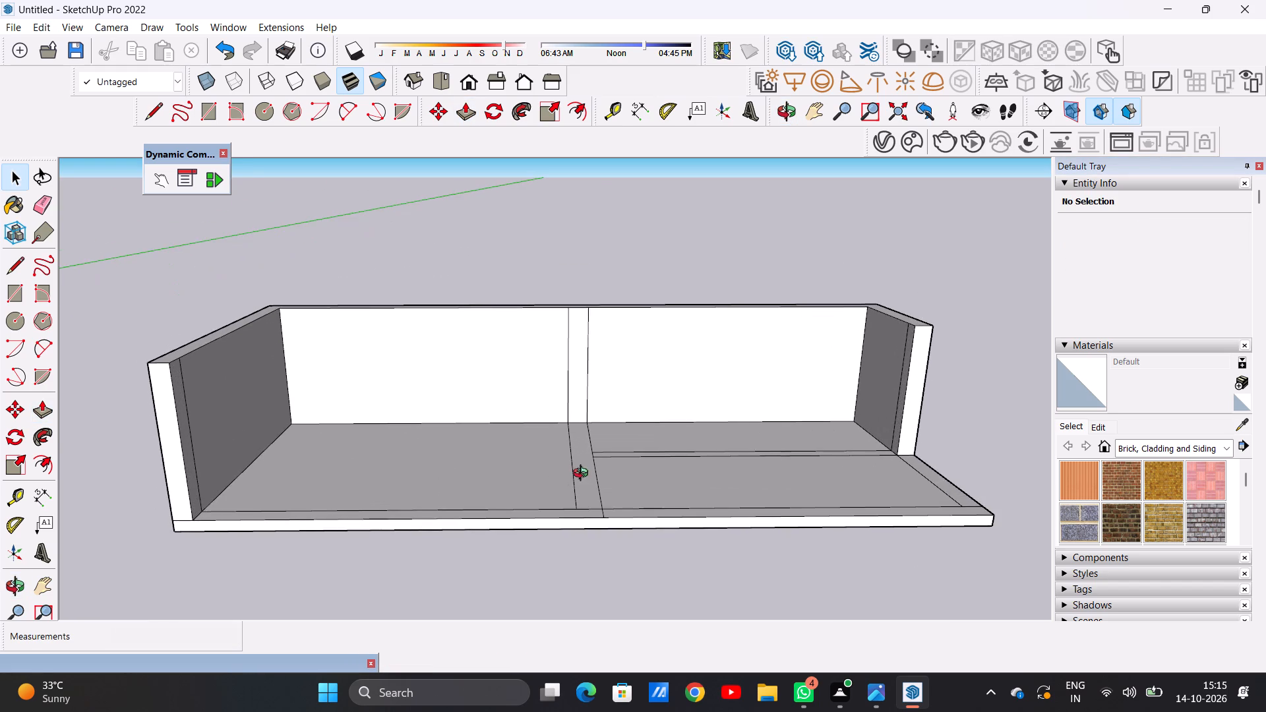
{"action": "middle_click_drag", "start_coordinate": [584, 475], "coordinate": [824, 436]}
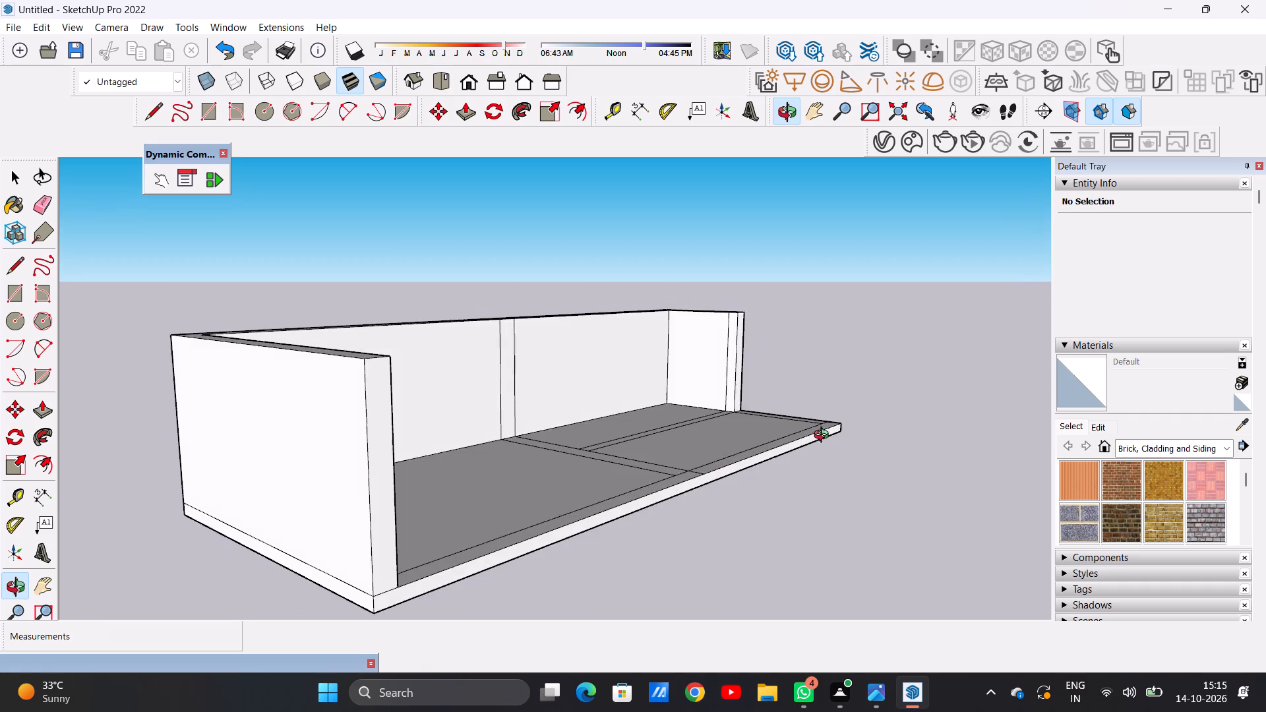
{"action": "middle_click_drag", "start_coordinate": [824, 436], "coordinate": [570, 562]}
{"action": "scroll", "coordinate": [574, 455], "scroll_direction": "down", "scroll_amount": 4}
{"action": "middle_click_drag", "start_coordinate": [574, 455], "coordinate": [580, 512]}
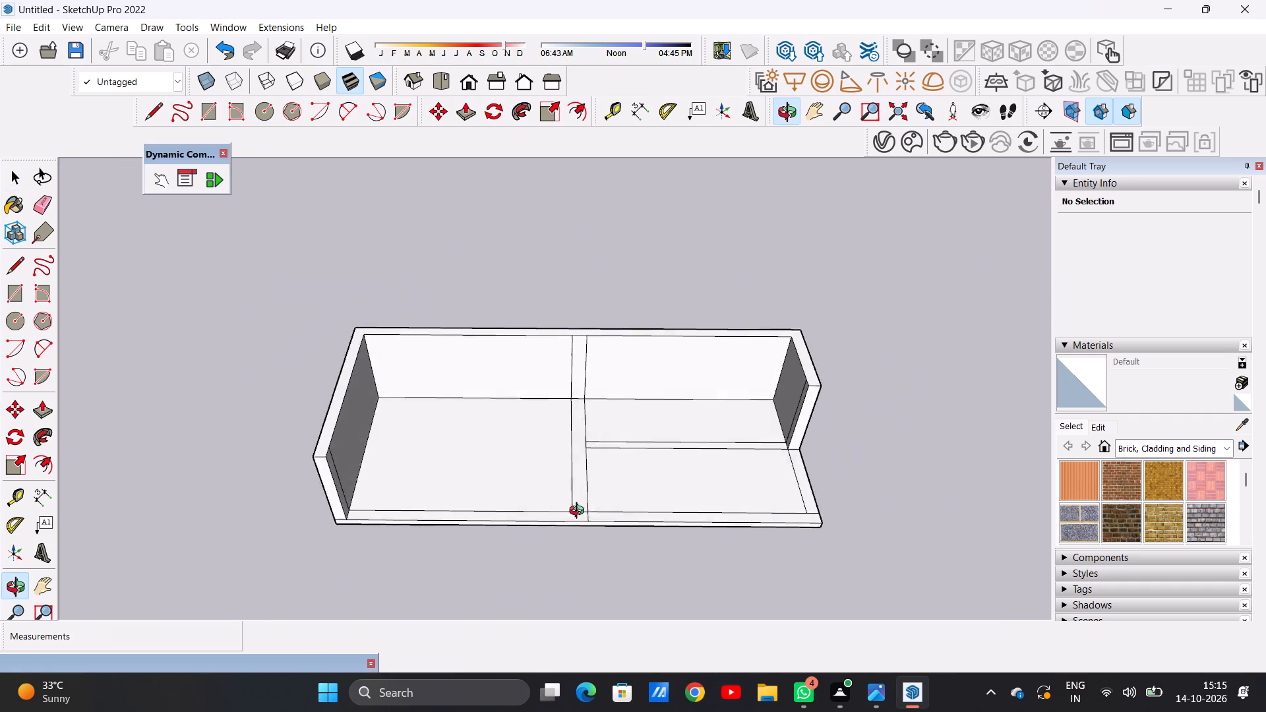
{"action": "middle_click_drag", "start_coordinate": [580, 512], "coordinate": [590, 547]}
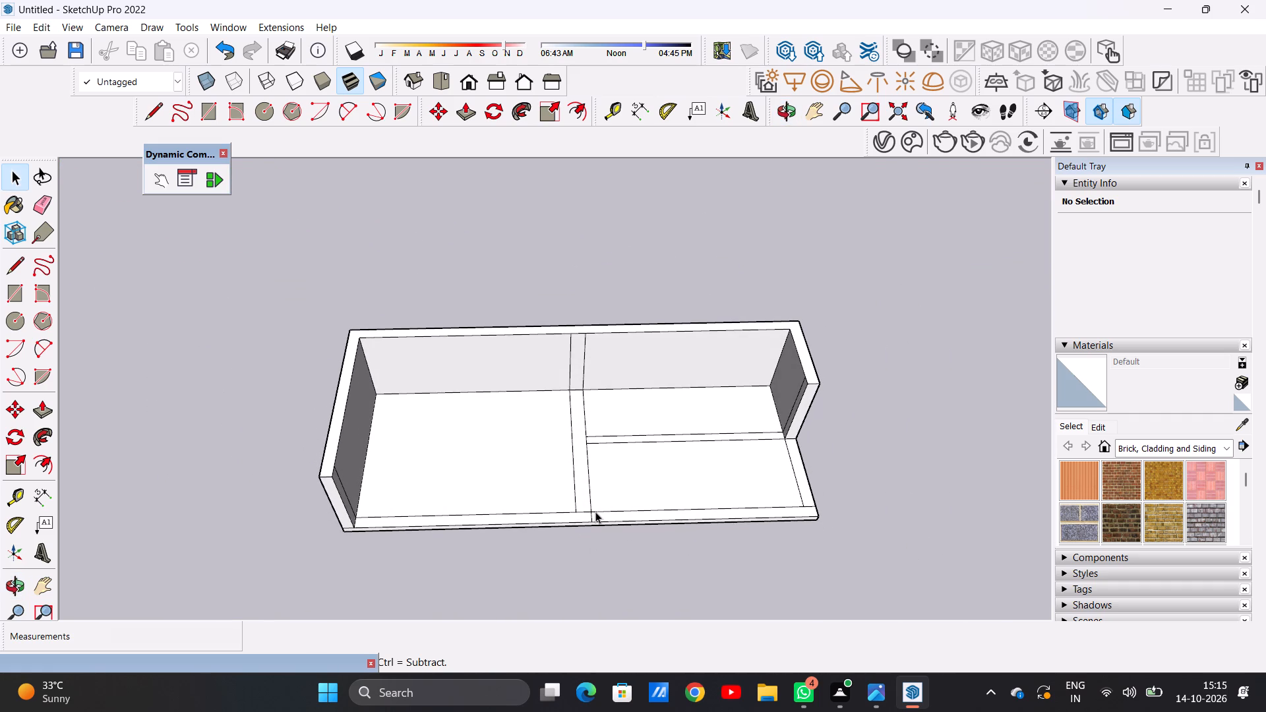
{"action": "scroll", "coordinate": [592, 469], "scroll_direction": "up", "scroll_amount": 4}
{"action": "middle_click_drag", "start_coordinate": [665, 456], "coordinate": [635, 462]}
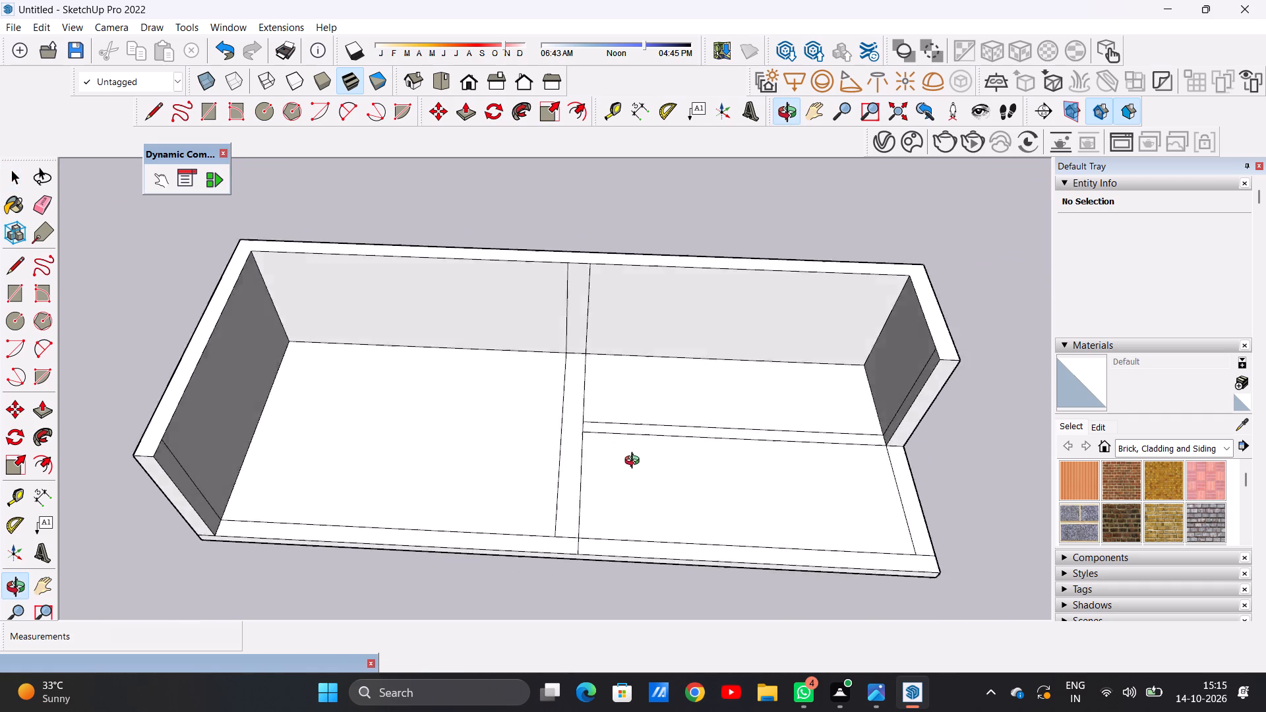
{"action": "middle_click_drag", "start_coordinate": [635, 462], "coordinate": [628, 529]}
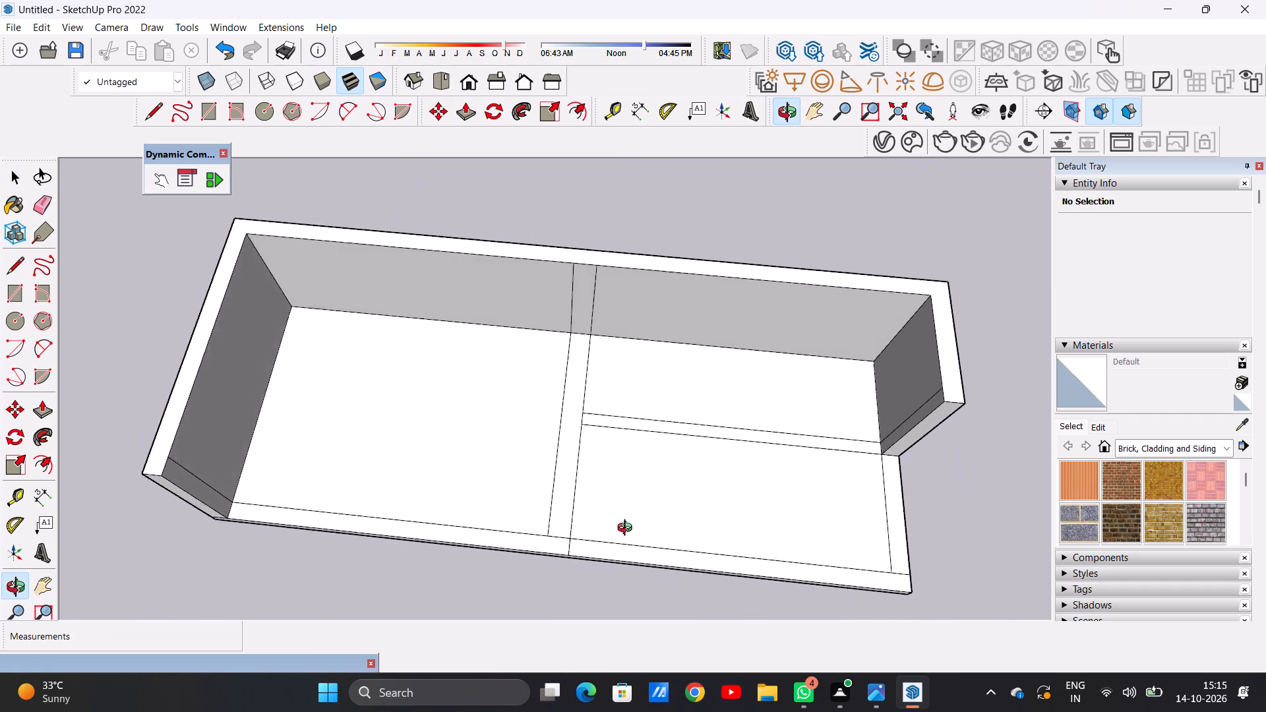
{"action": "middle_click_drag", "start_coordinate": [628, 529], "coordinate": [665, 446]}
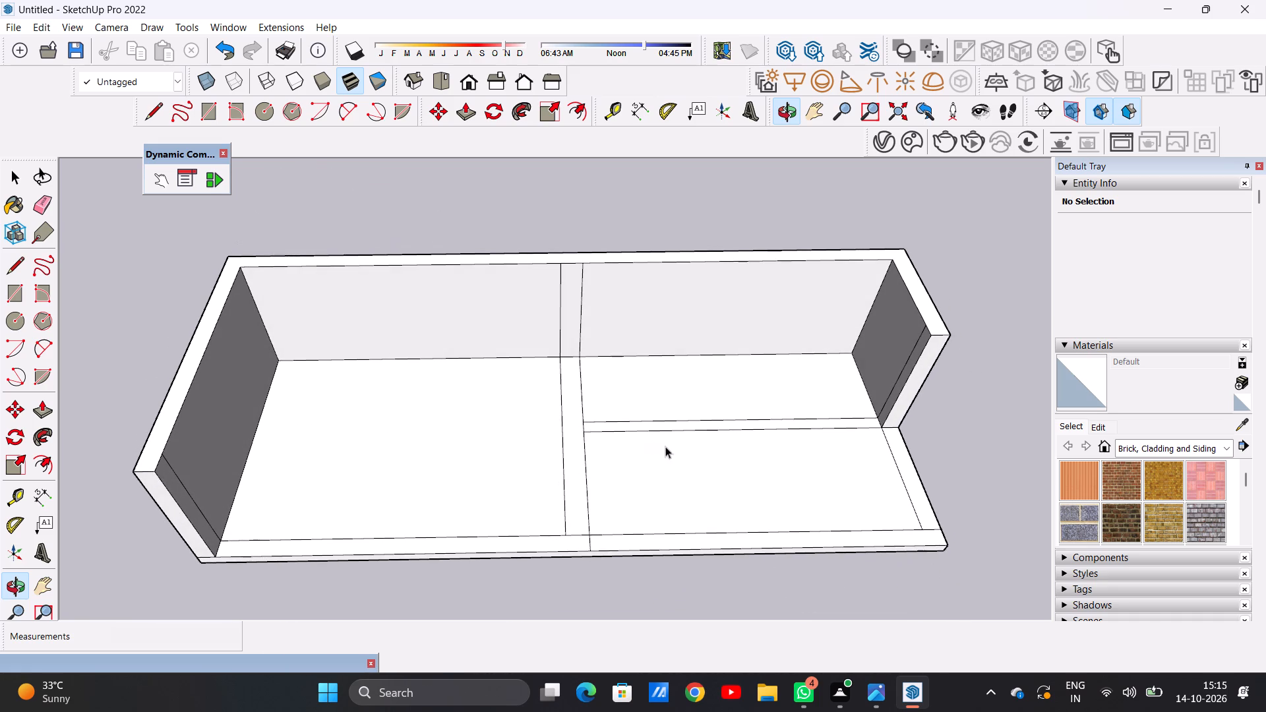
{"action": "scroll", "coordinate": [589, 509], "scroll_direction": "down", "scroll_amount": 9}
{"action": "middle_click_drag", "start_coordinate": [599, 554], "coordinate": [583, 568]}
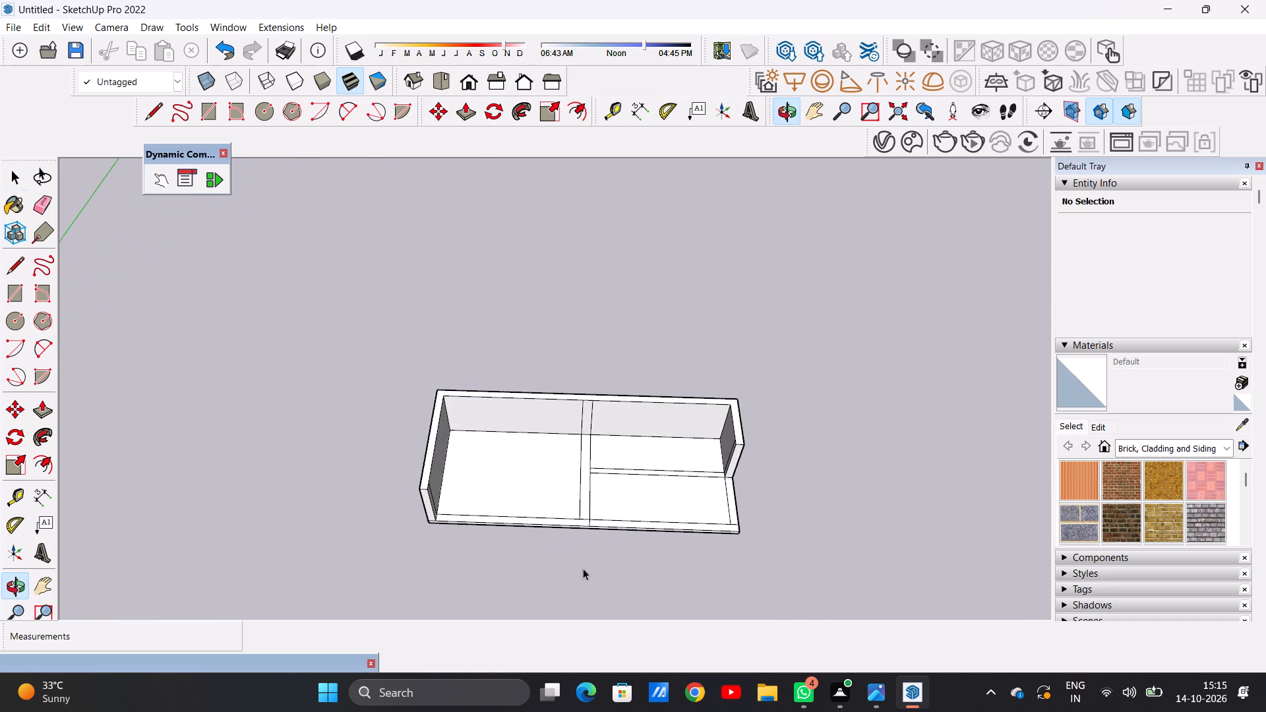
{"action": "scroll", "coordinate": [670, 448], "scroll_direction": "up", "scroll_amount": 6}
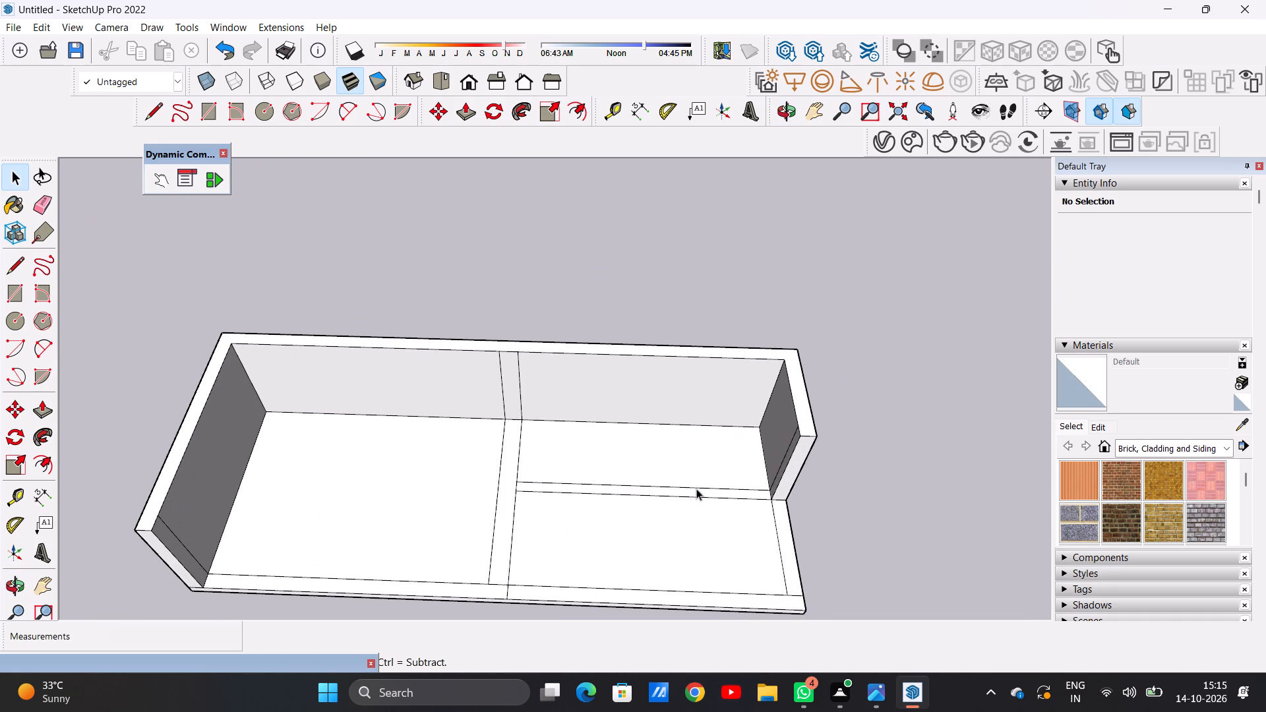
Push/Pull the right-hand room's cross partition strip up 10', level with the top of the perimeter wall.
{"action": "key", "text": "p"}
{"action": "scroll", "coordinate": [753, 483], "scroll_direction": "up", "scroll_amount": 5}
{"action": "scroll", "coordinate": [777, 487], "scroll_direction": "down", "scroll_amount": 1}
{"action": "scroll", "coordinate": [777, 487], "scroll_direction": "up", "scroll_amount": 4}
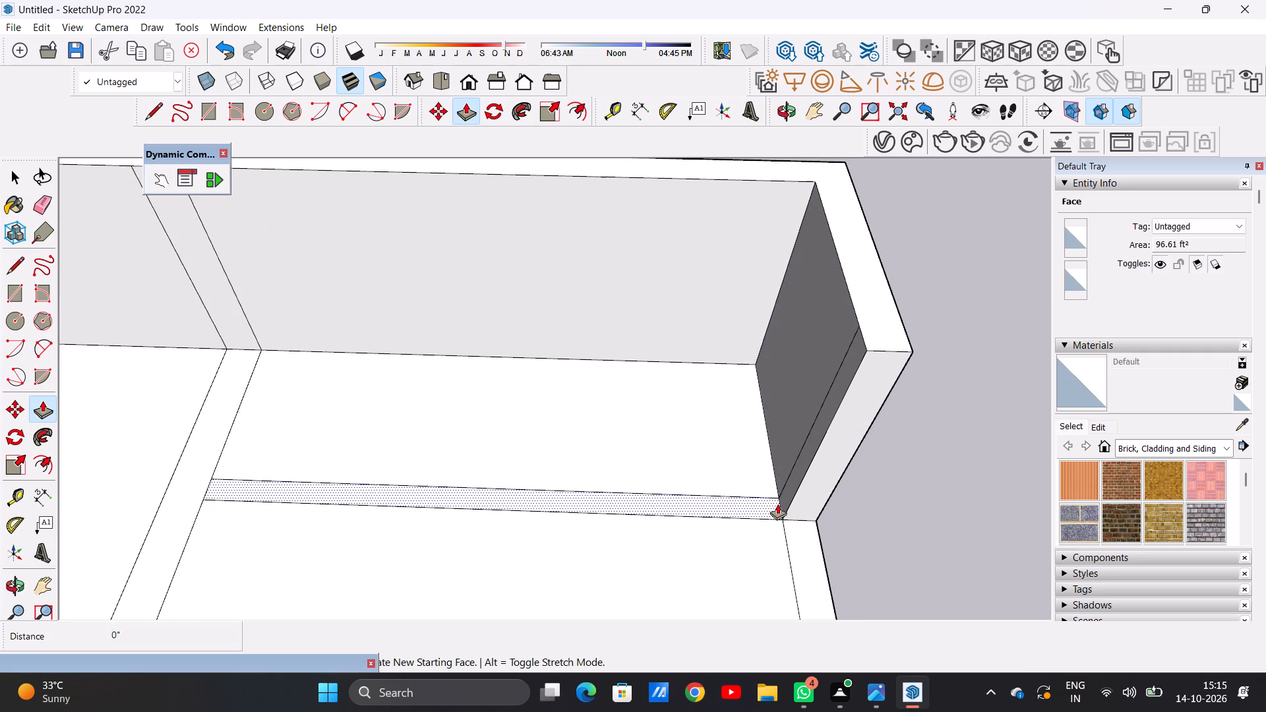
{"action": "left_click", "coordinate": [777, 504]}
{"action": "scroll", "coordinate": [804, 446], "scroll_direction": "down", "scroll_amount": 6}
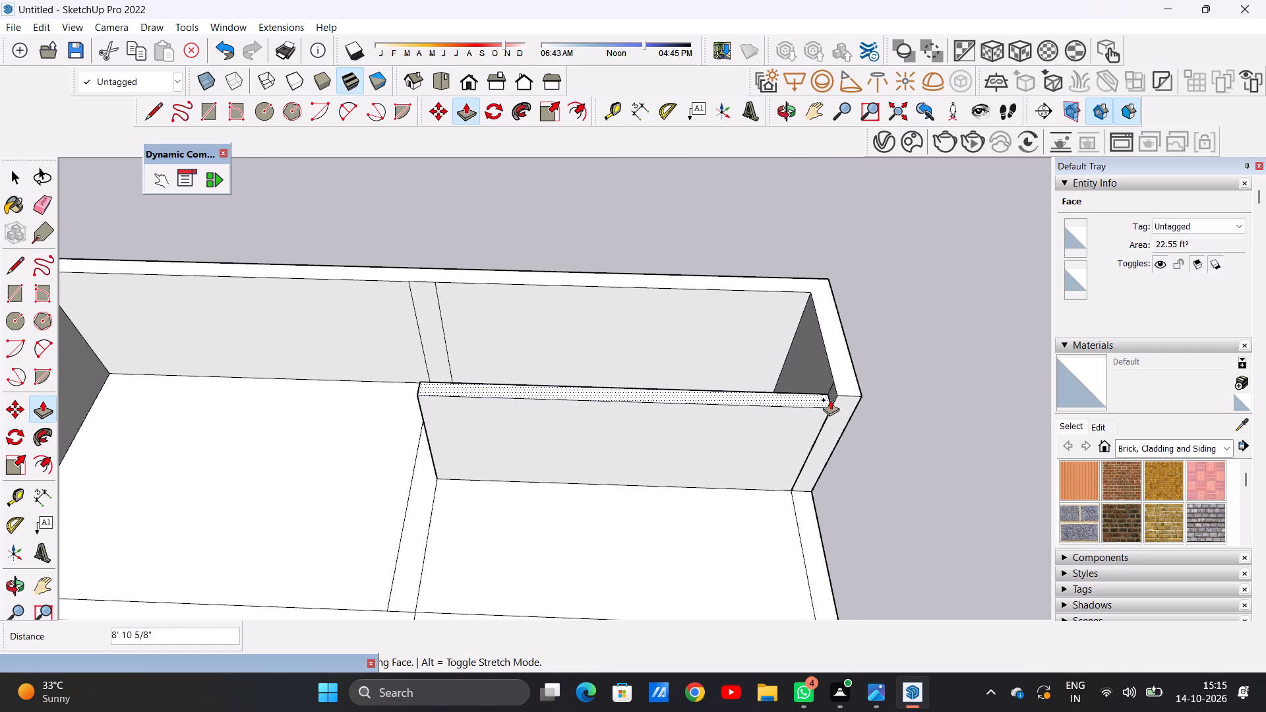
{"action": "left_click", "coordinate": [845, 395]}
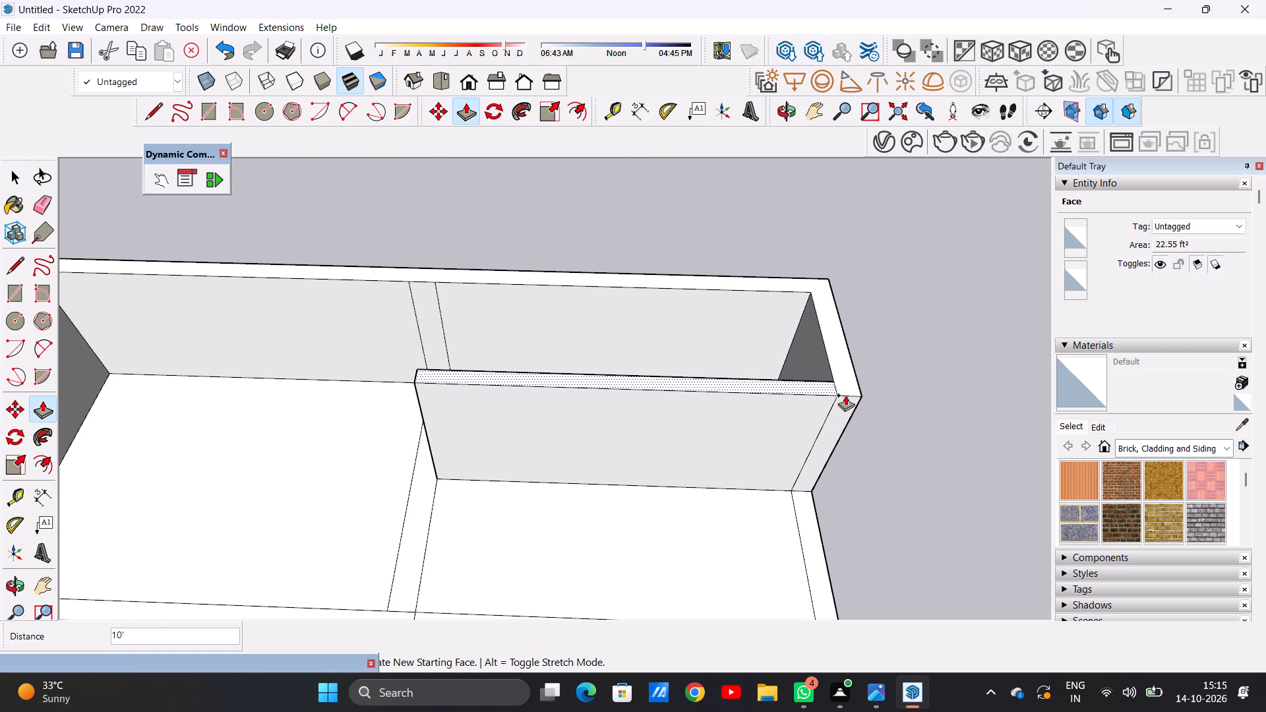
{"action": "key", "text": "space"}
Erase the central partition strip's floor line on the side facing the large left-hand room.
{"action": "scroll", "coordinate": [584, 547], "scroll_direction": "down", "scroll_amount": 5}
{"action": "middle_click_drag", "start_coordinate": [502, 528], "coordinate": [657, 487]}
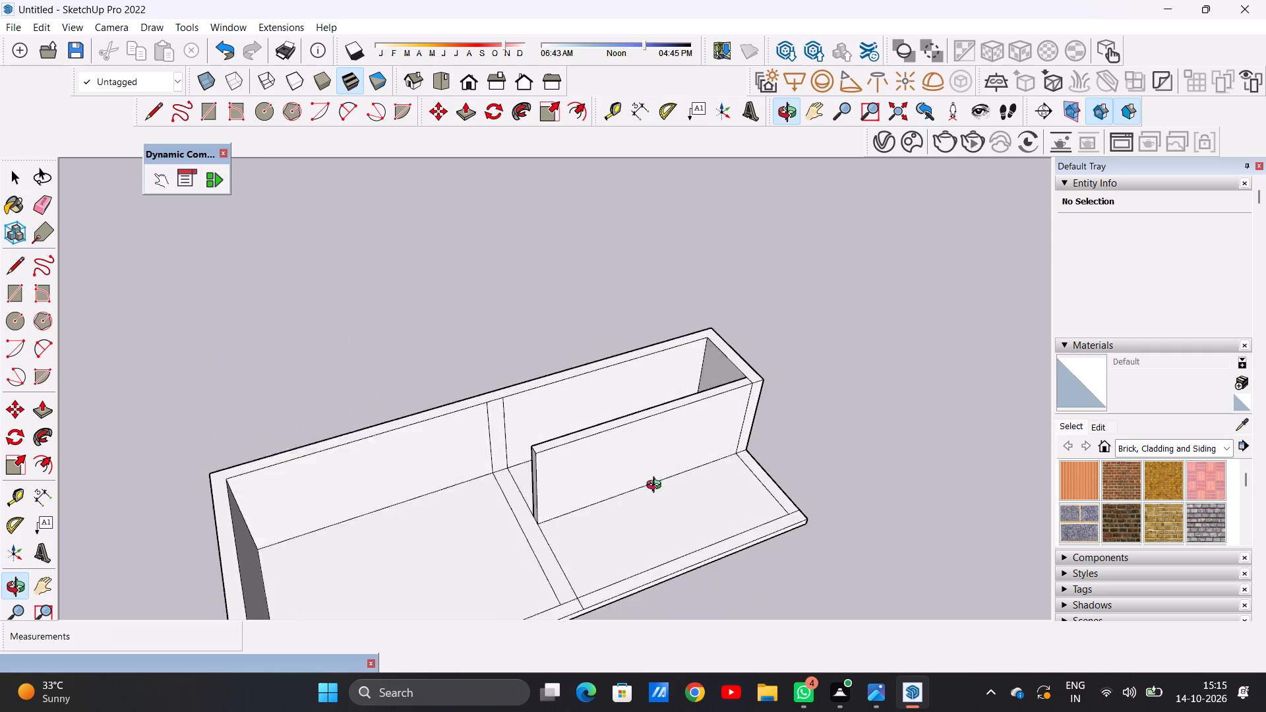
{"action": "middle_click_drag", "start_coordinate": [657, 487], "coordinate": [721, 471]}
{"action": "scroll", "coordinate": [586, 584], "scroll_direction": "up", "scroll_amount": 10}
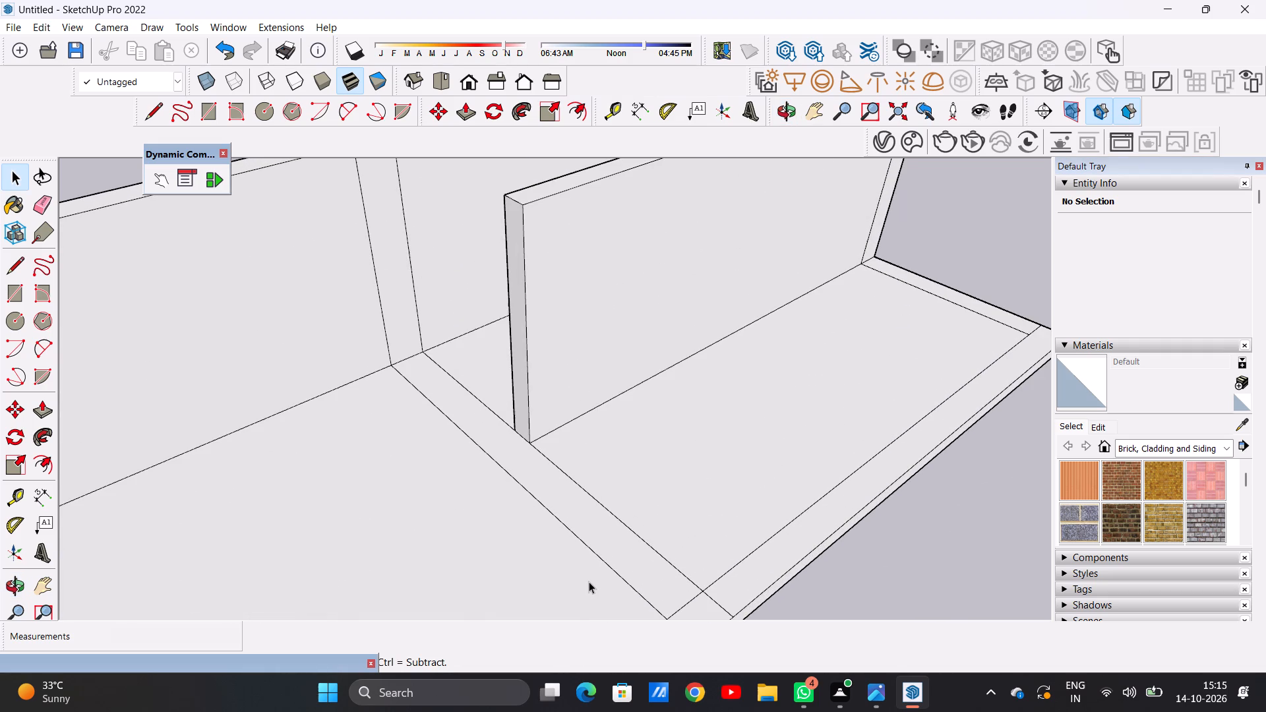
{"action": "key", "text": "e"}
{"action": "left_click", "coordinate": [602, 556]}
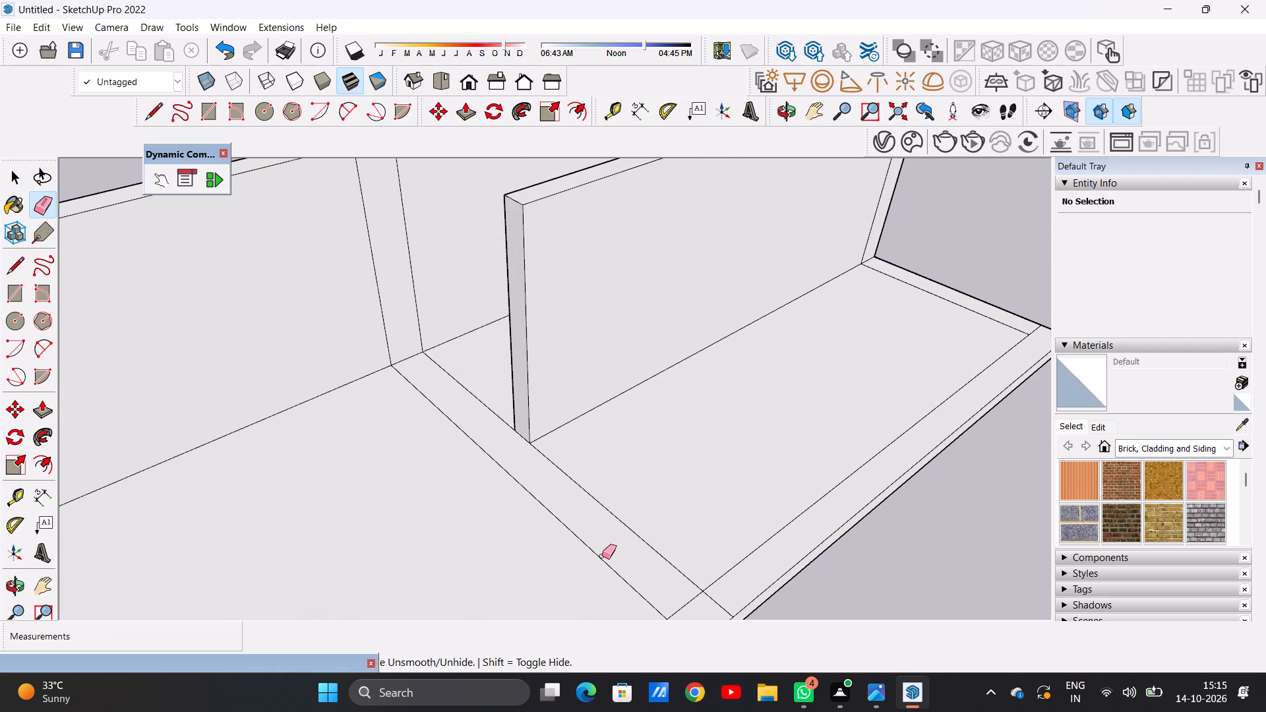
{"action": "left_click", "coordinate": [595, 555]}
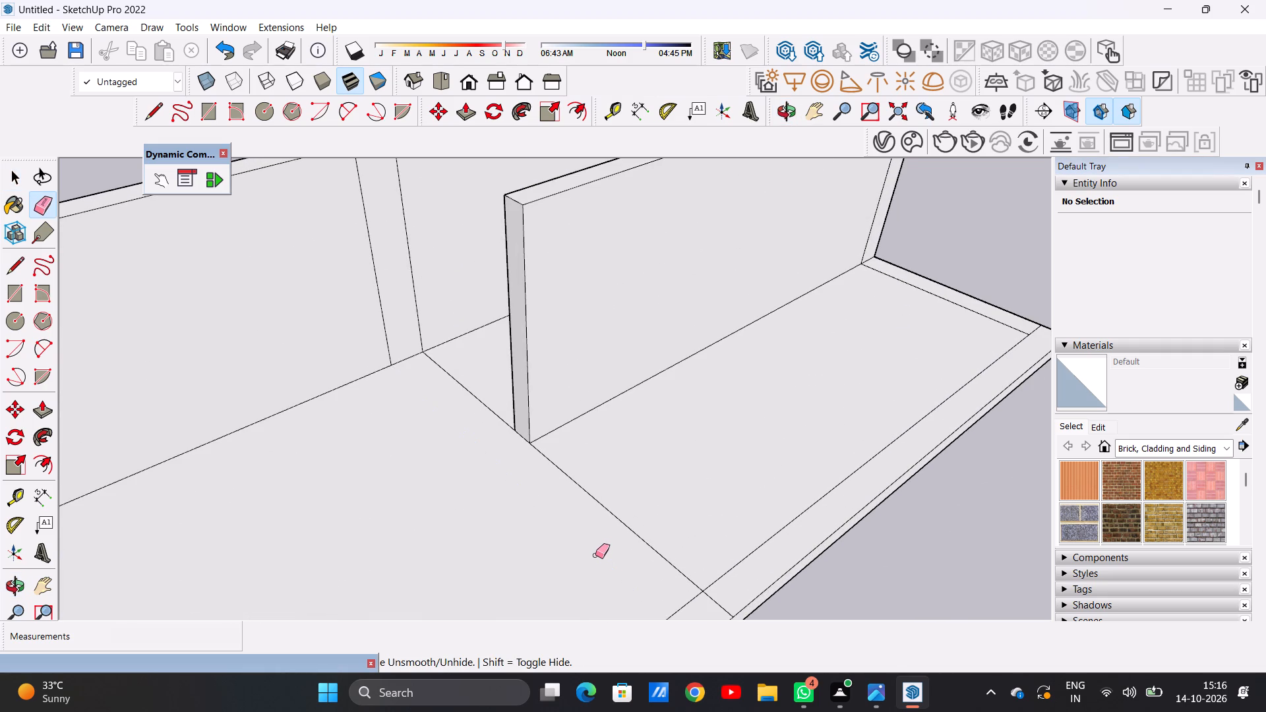
Redraw the central strip's left-hand floor line, about 17' 1 5/16", from the near inner outline to the far long wall.
{"action": "scroll", "coordinate": [533, 544], "scroll_direction": "down", "scroll_amount": 4}
{"action": "key", "text": "l"}
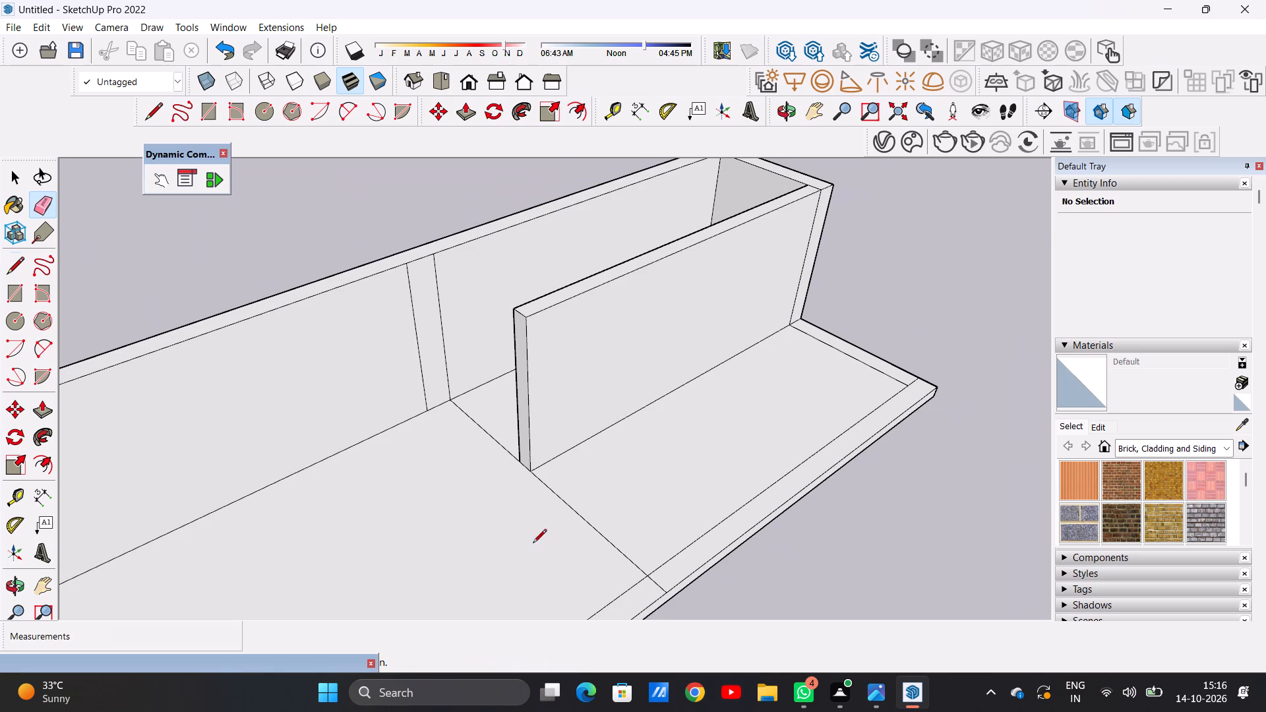
{"action": "scroll", "coordinate": [613, 579], "scroll_direction": "up", "scroll_amount": 2}
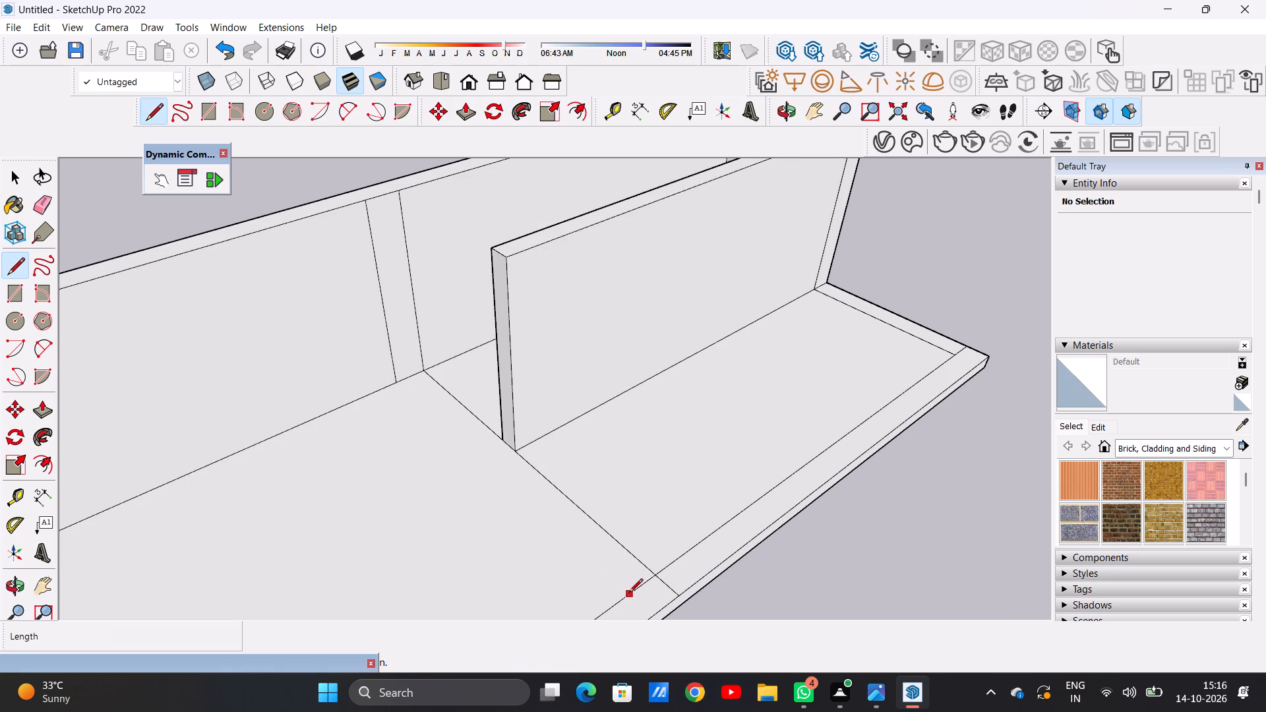
{"action": "left_click", "coordinate": [629, 593]}
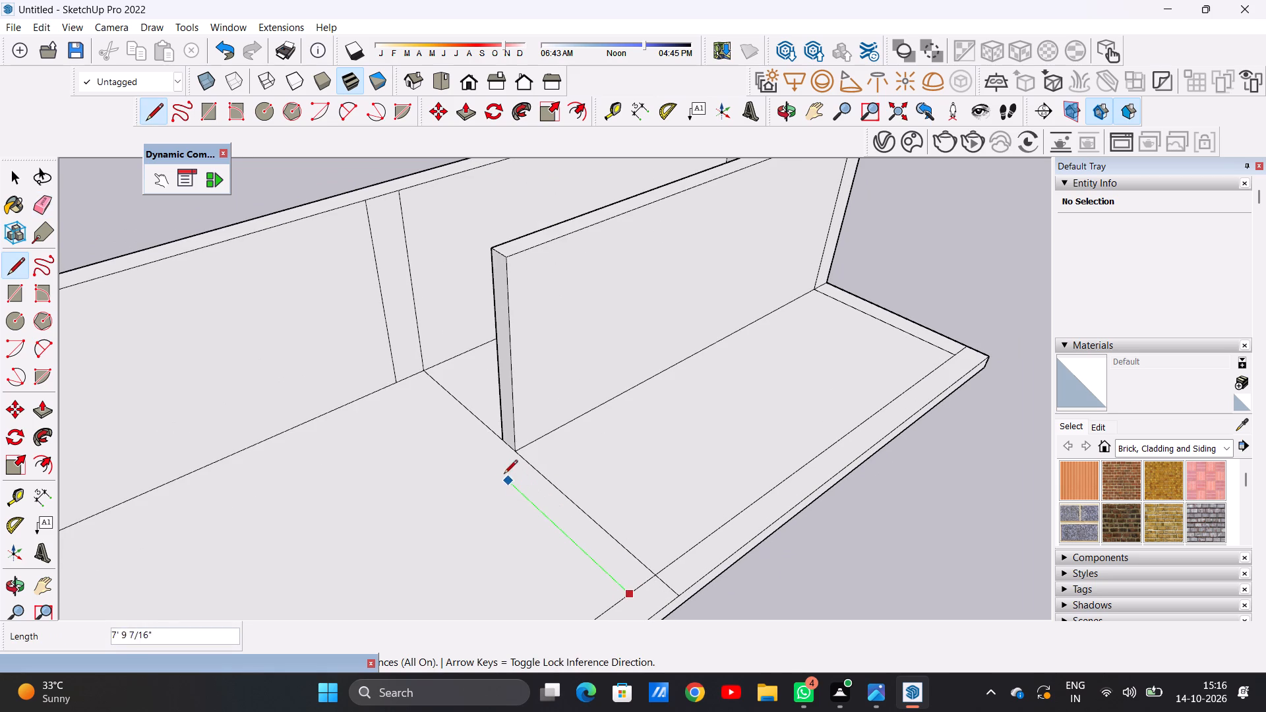
{"action": "left_click", "coordinate": [407, 376]}
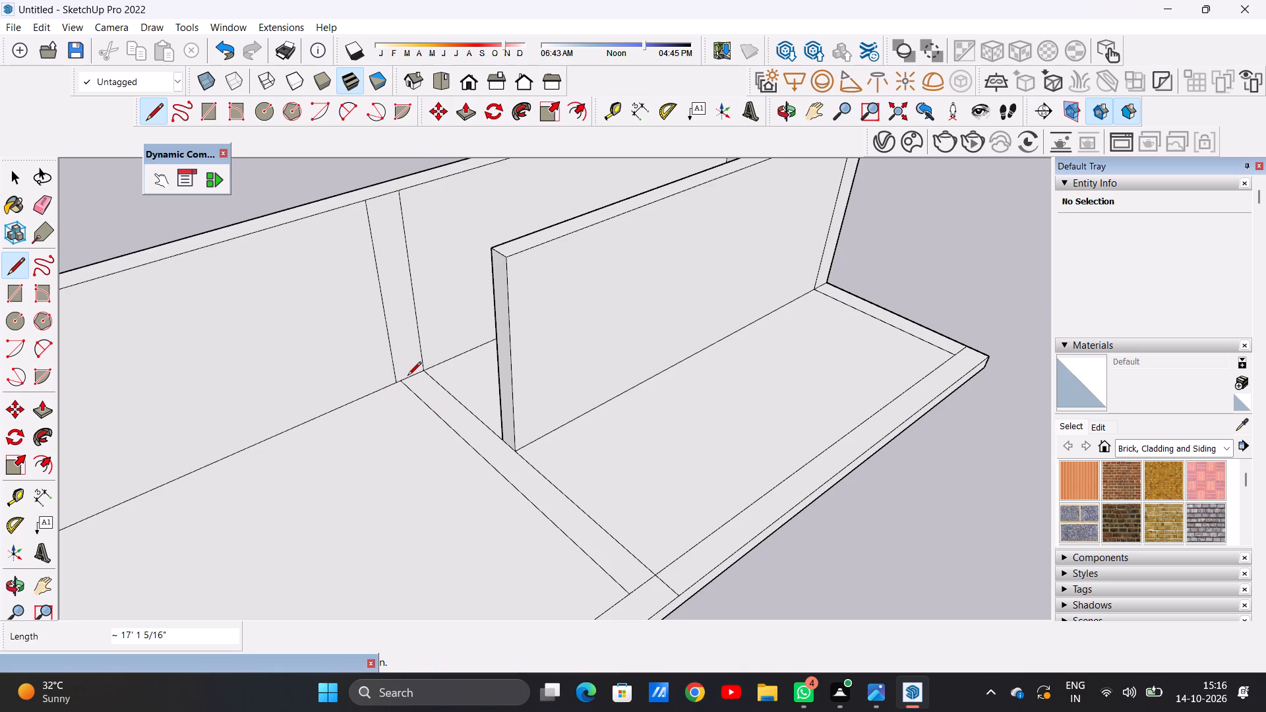
{"action": "key", "text": "space"}
Erase the vertical line on the far long wall at the left-hand side of the central strip.
{"action": "key", "text": "e"}
{"action": "scroll", "coordinate": [378, 345], "scroll_direction": "up", "scroll_amount": 2}
{"action": "scroll", "coordinate": [378, 345], "scroll_direction": "down", "scroll_amount": 1}
{"action": "scroll", "coordinate": [378, 345], "scroll_direction": "up", "scroll_amount": 4}
{"action": "left_click_drag", "start_coordinate": [397, 297], "coordinate": [374, 309]}
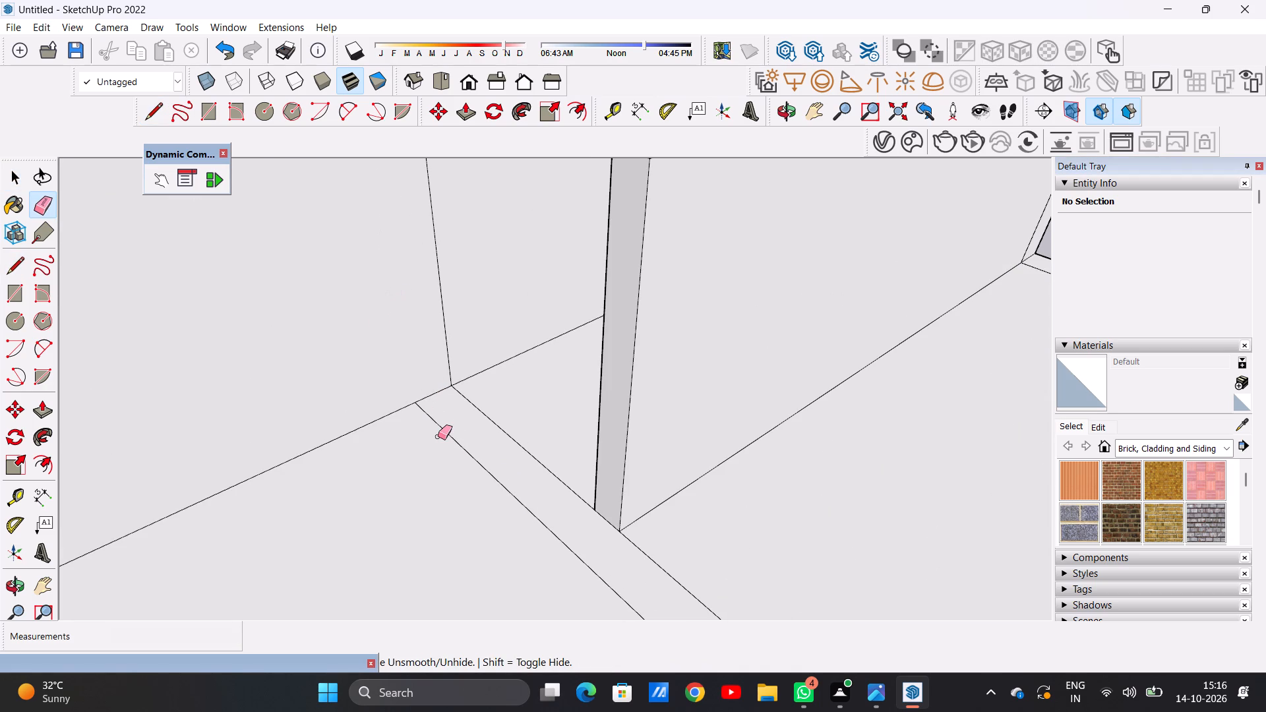
{"action": "key", "text": "space"}
Push/Pull the central partition strip up 10', level with the top of the perimeter wall.
{"action": "scroll", "coordinate": [431, 503], "scroll_direction": "down", "scroll_amount": 16}
{"action": "middle_click_drag", "start_coordinate": [554, 475], "coordinate": [525, 475]}
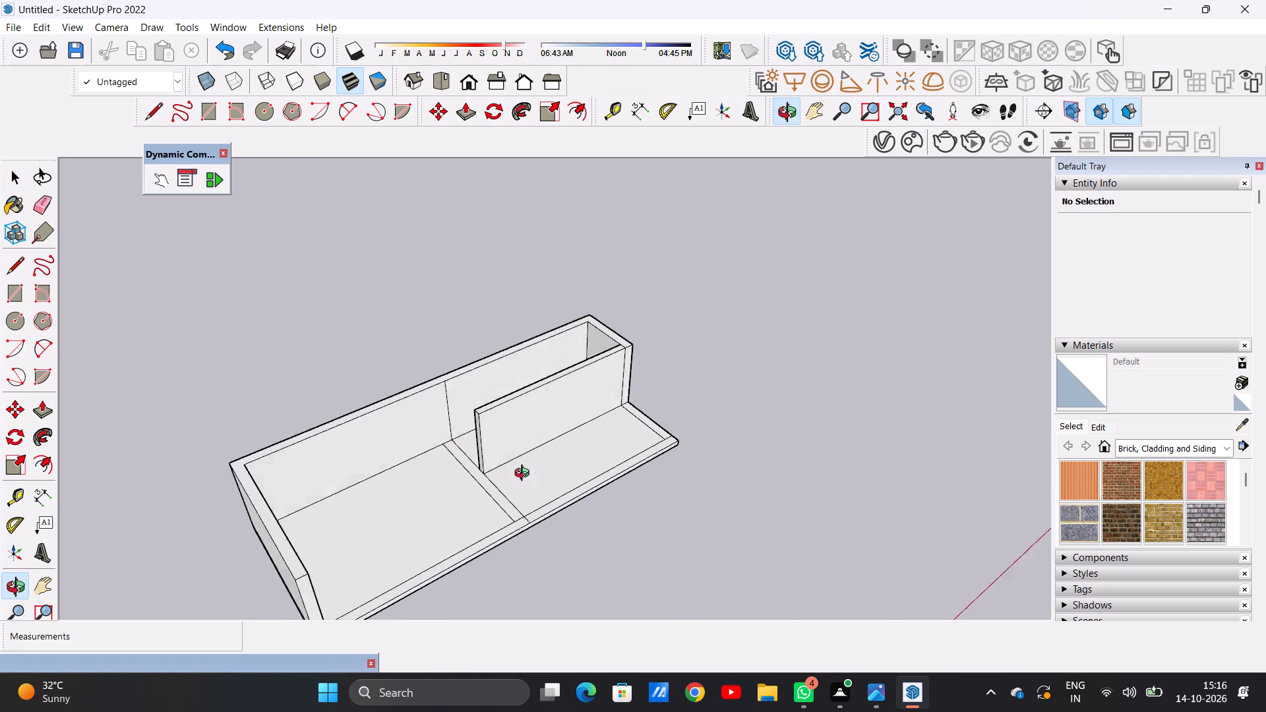
{"action": "middle_click_drag", "start_coordinate": [525, 475], "coordinate": [640, 492]}
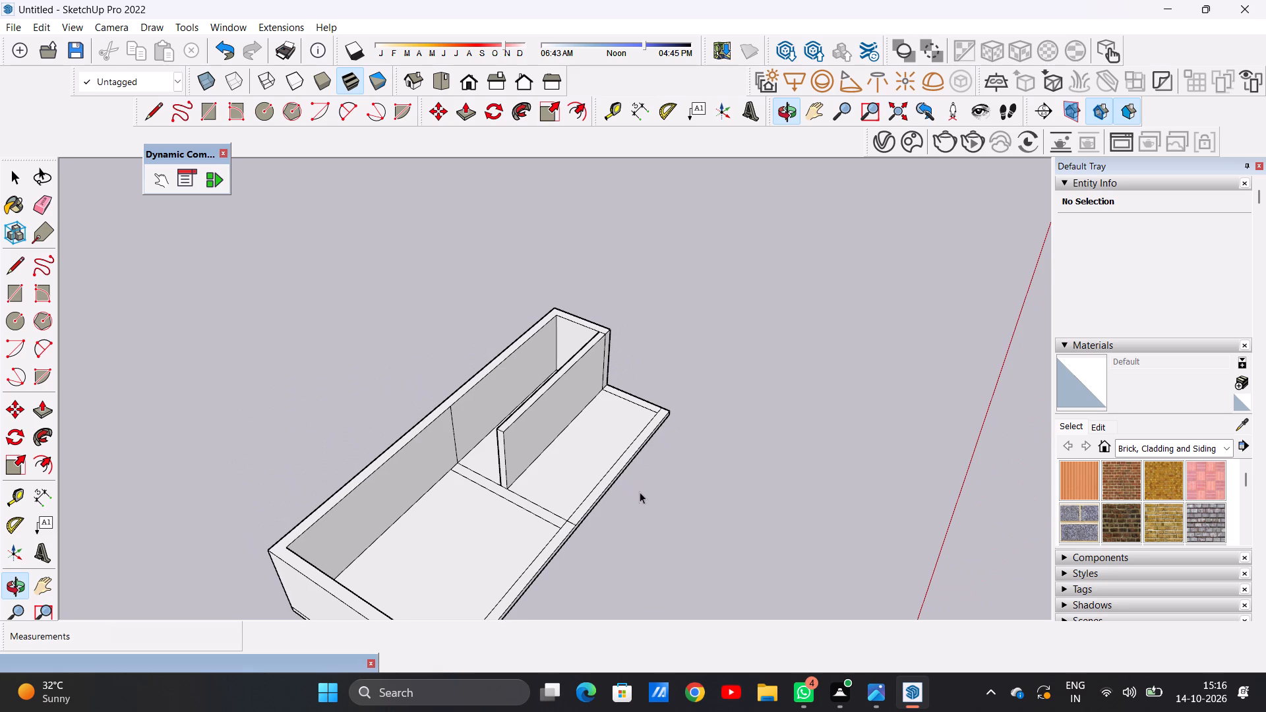
{"action": "scroll", "coordinate": [545, 516], "scroll_direction": "up", "scroll_amount": 11}
{"action": "key", "text": "p"}
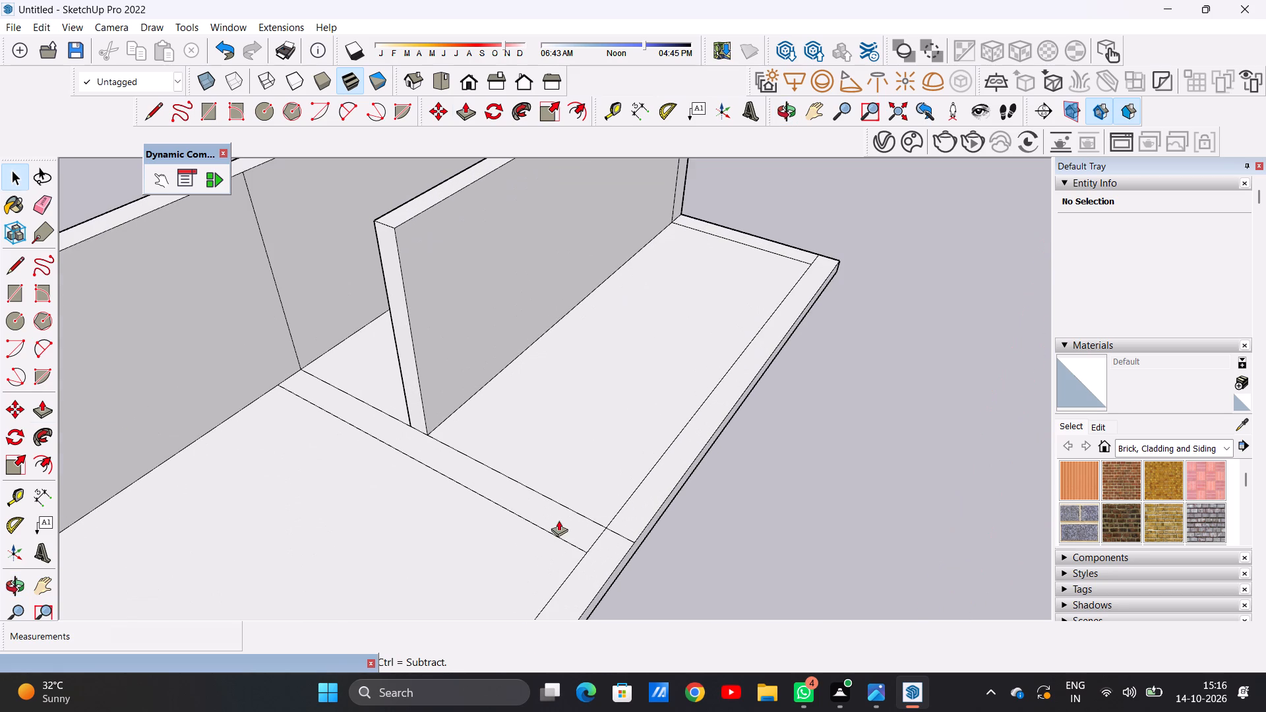
{"action": "left_click", "coordinate": [560, 514]}
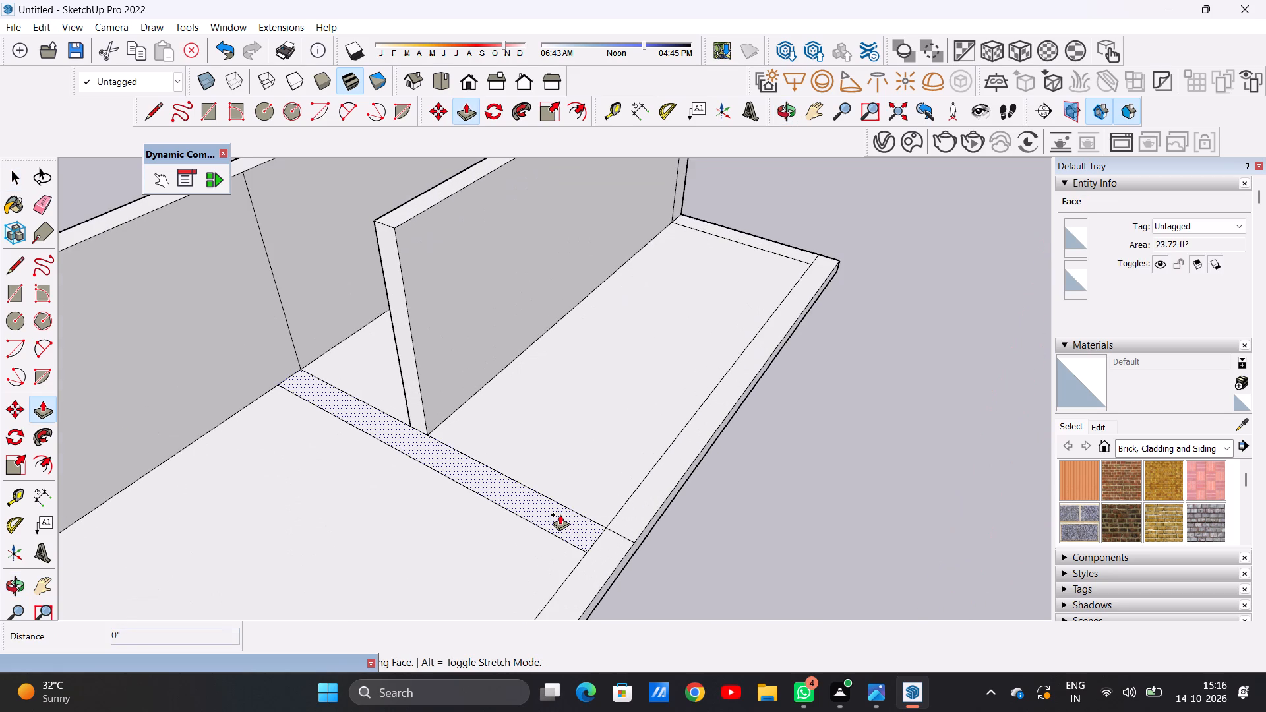
{"action": "scroll", "coordinate": [543, 448], "scroll_direction": "down", "scroll_amount": 7}
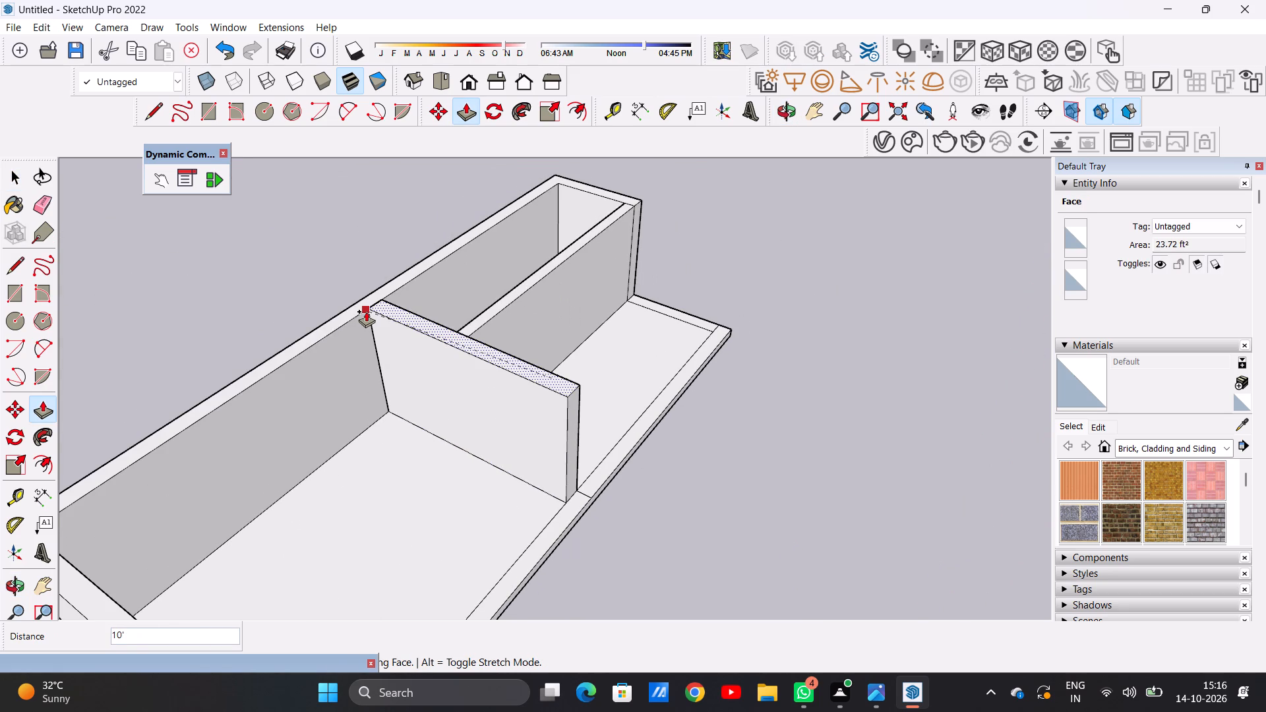
{"action": "left_click", "coordinate": [339, 333]}
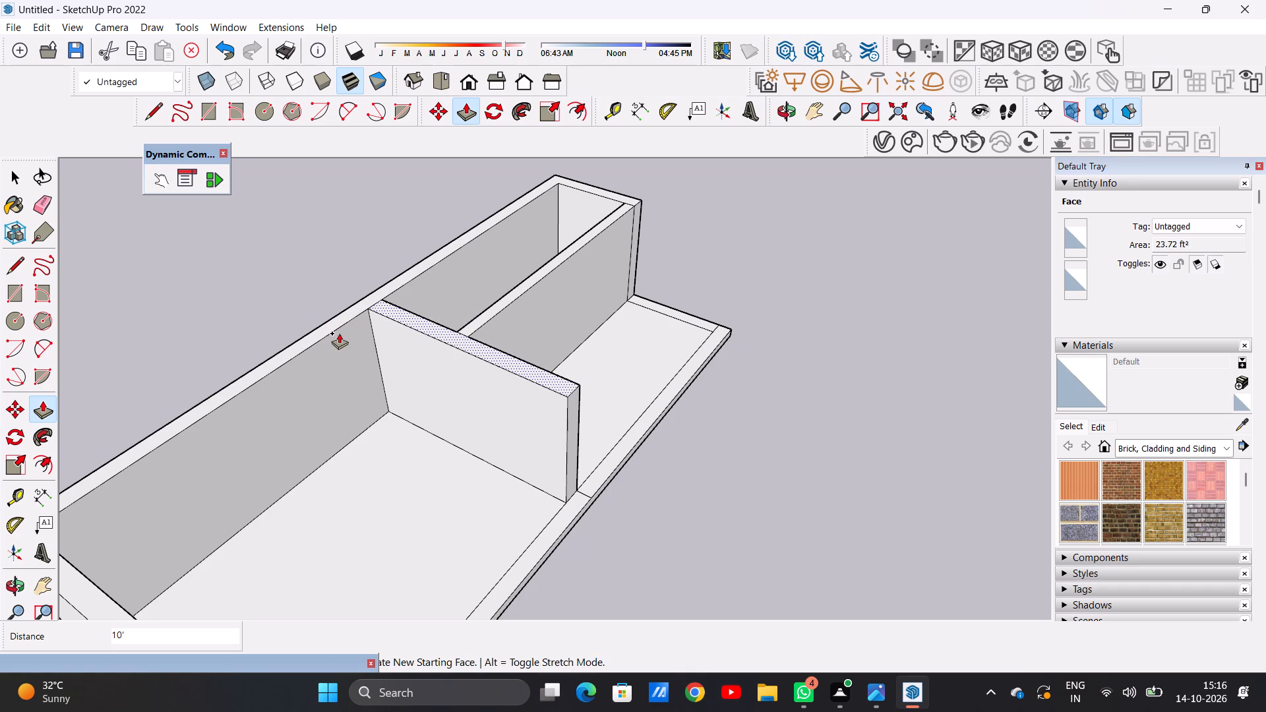
{"action": "key", "text": "space"}
Examine the raised perimeter walls, central partition and right-hand cross partition from above, the near side and both ends.
{"action": "scroll", "coordinate": [397, 430], "scroll_direction": "down", "scroll_amount": 5}
{"action": "scroll", "coordinate": [390, 386], "scroll_direction": "up", "scroll_amount": 12}
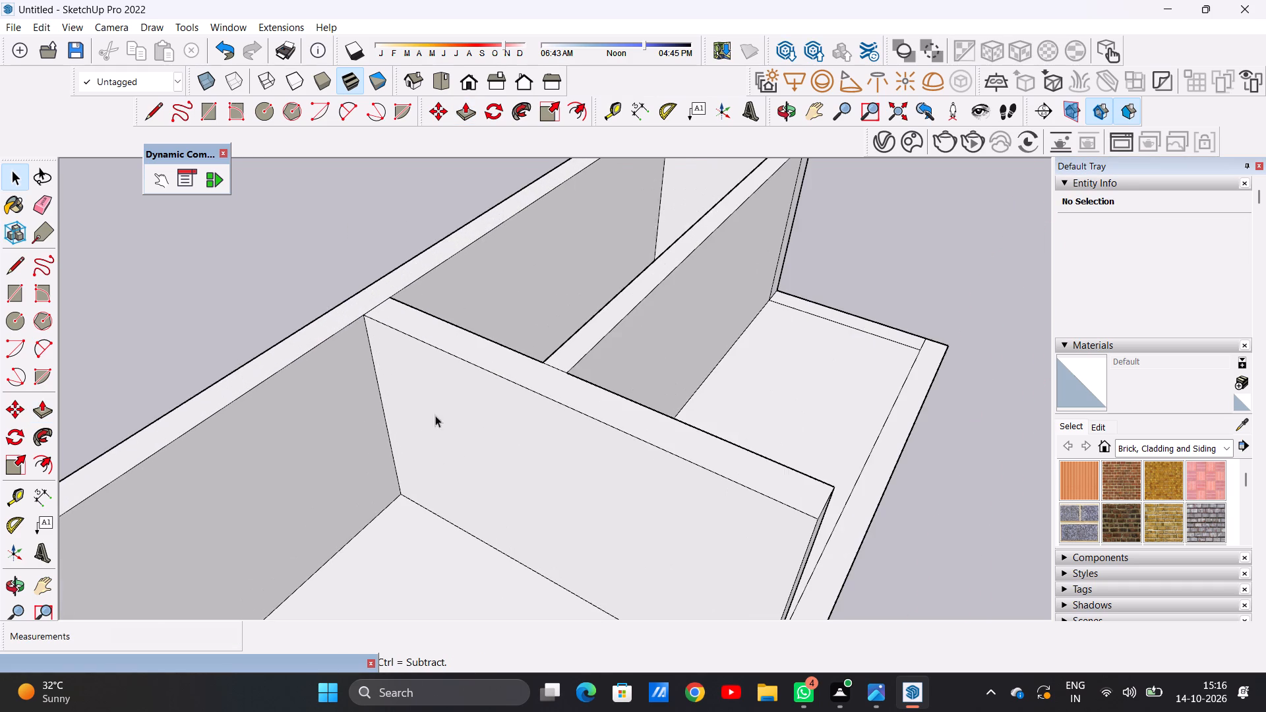
{"action": "scroll", "coordinate": [597, 514], "scroll_direction": "down", "scroll_amount": 20}
{"action": "scroll", "coordinate": [597, 514], "scroll_direction": "down", "scroll_amount": 5}
{"action": "middle_click_drag", "start_coordinate": [615, 488], "coordinate": [440, 463]}
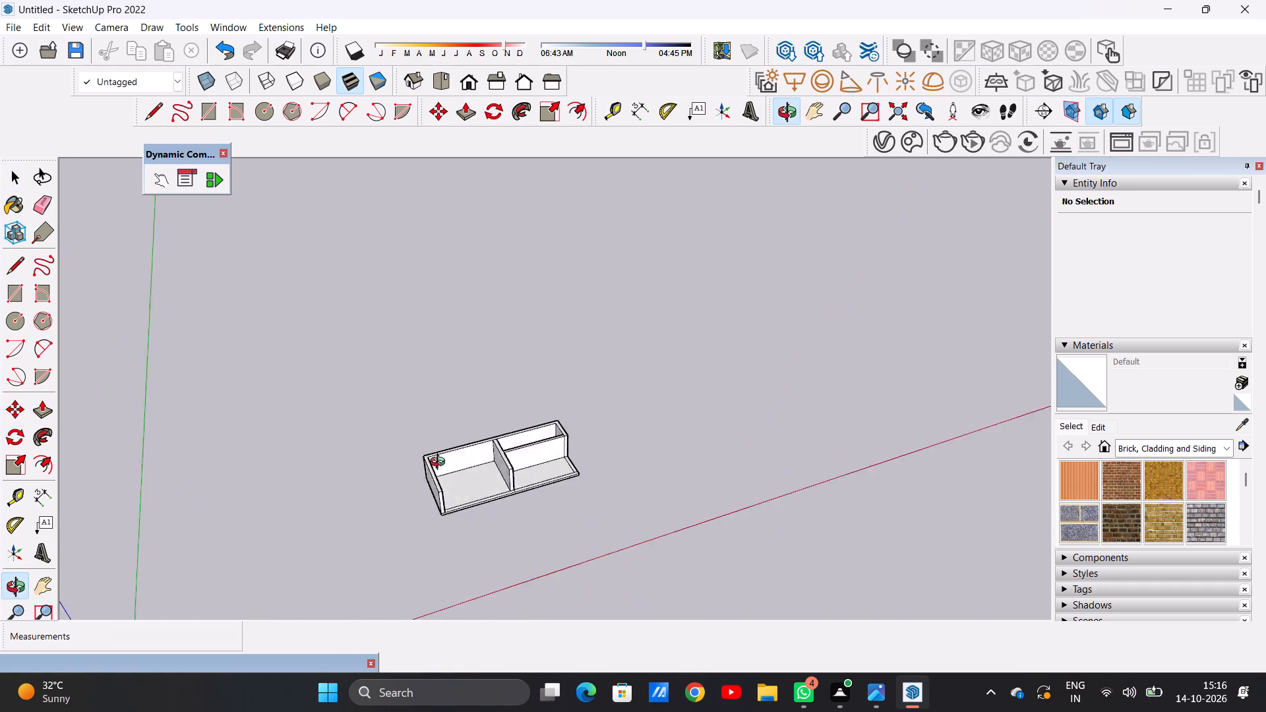
{"action": "middle_click_drag", "start_coordinate": [440, 463], "coordinate": [352, 447]}
{"action": "scroll", "coordinate": [466, 442], "scroll_direction": "up", "scroll_amount": 11}
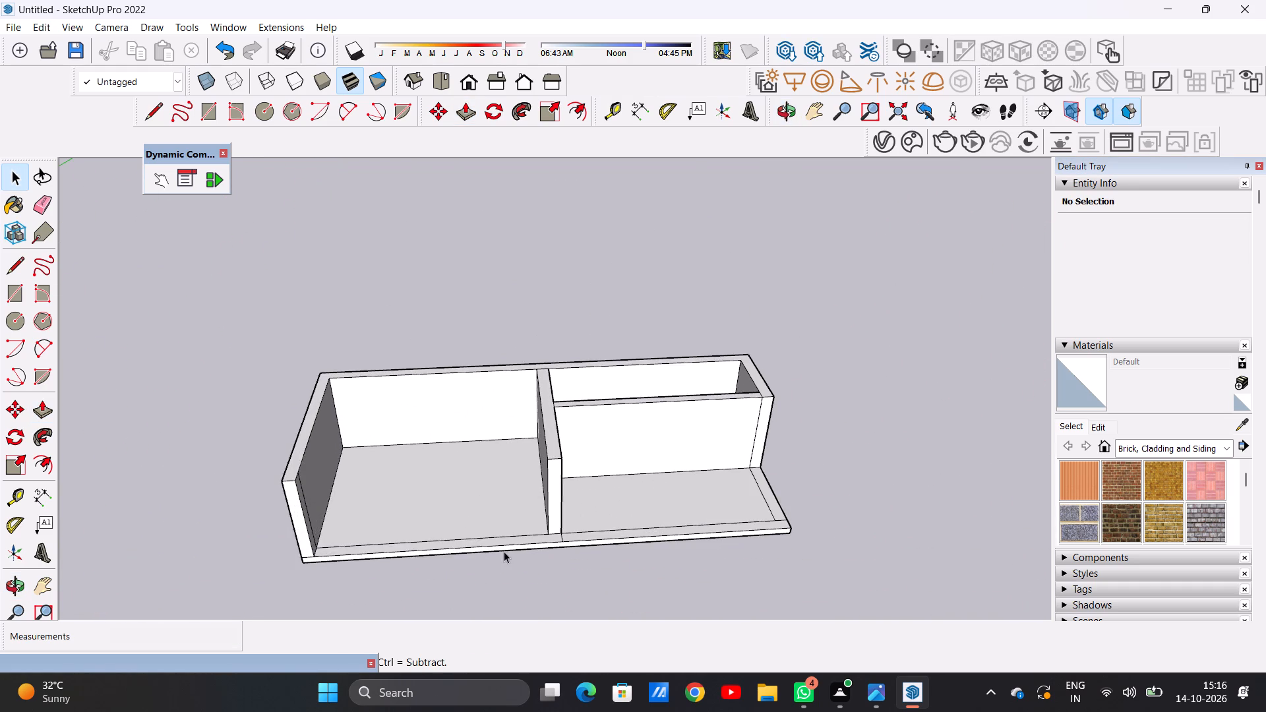
{"action": "middle_click_drag", "start_coordinate": [504, 551], "coordinate": [541, 520]}
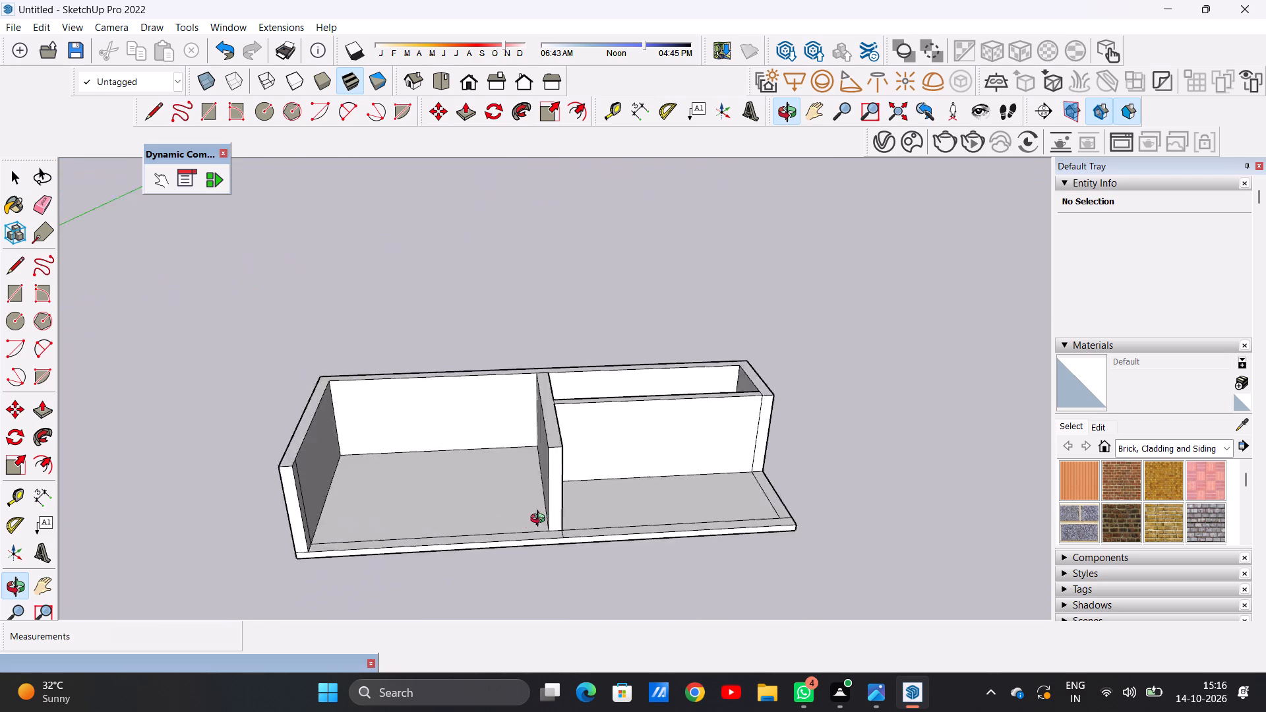
{"action": "middle_click_drag", "start_coordinate": [541, 520], "coordinate": [533, 626]}
{"action": "scroll", "coordinate": [560, 551], "scroll_direction": "down", "scroll_amount": 4}
{"action": "scroll", "coordinate": [574, 550], "scroll_direction": "up", "scroll_amount": 7}
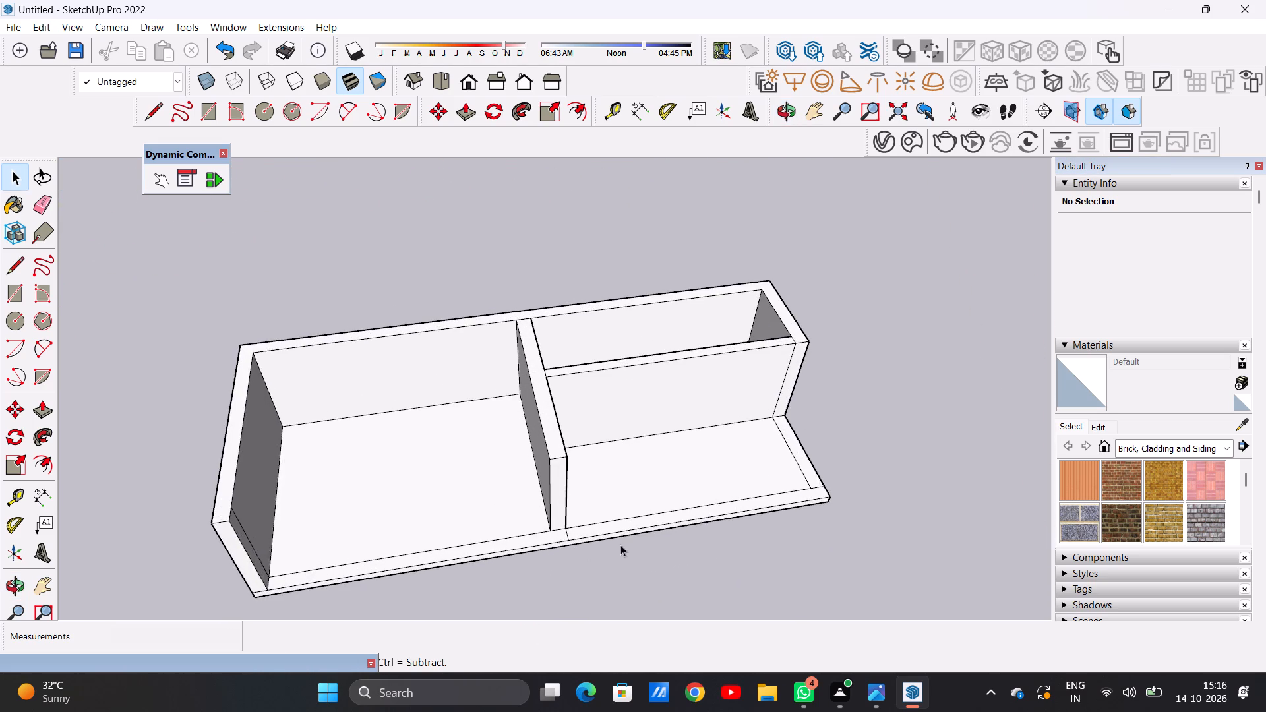
{"action": "middle_click_drag", "start_coordinate": [620, 545], "coordinate": [549, 529]}
{"action": "scroll", "coordinate": [571, 514], "scroll_direction": "down", "scroll_amount": 5}
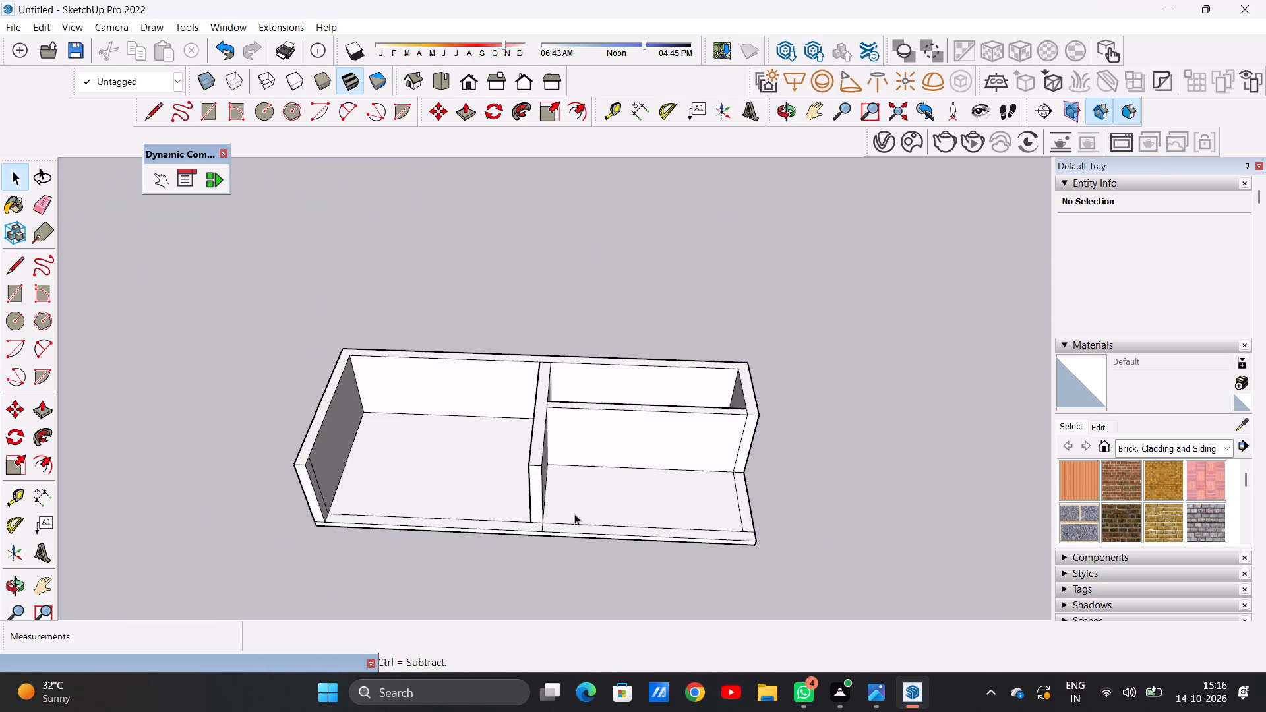
{"action": "scroll", "coordinate": [574, 514], "scroll_direction": "down", "scroll_amount": 4}
{"action": "scroll", "coordinate": [482, 517], "scroll_direction": "up", "scroll_amount": 6}
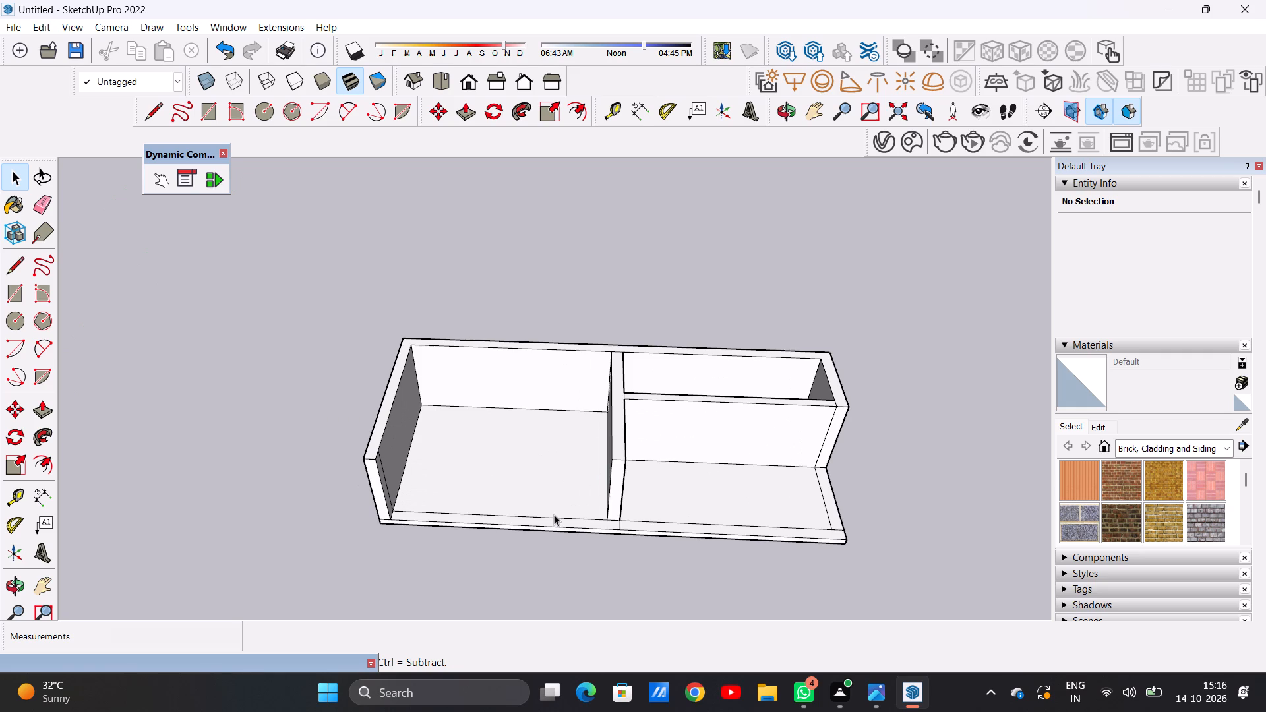
{"action": "scroll", "coordinate": [554, 514], "scroll_direction": "down", "scroll_amount": 3}
{"action": "middle_click", "coordinate": [554, 514]}
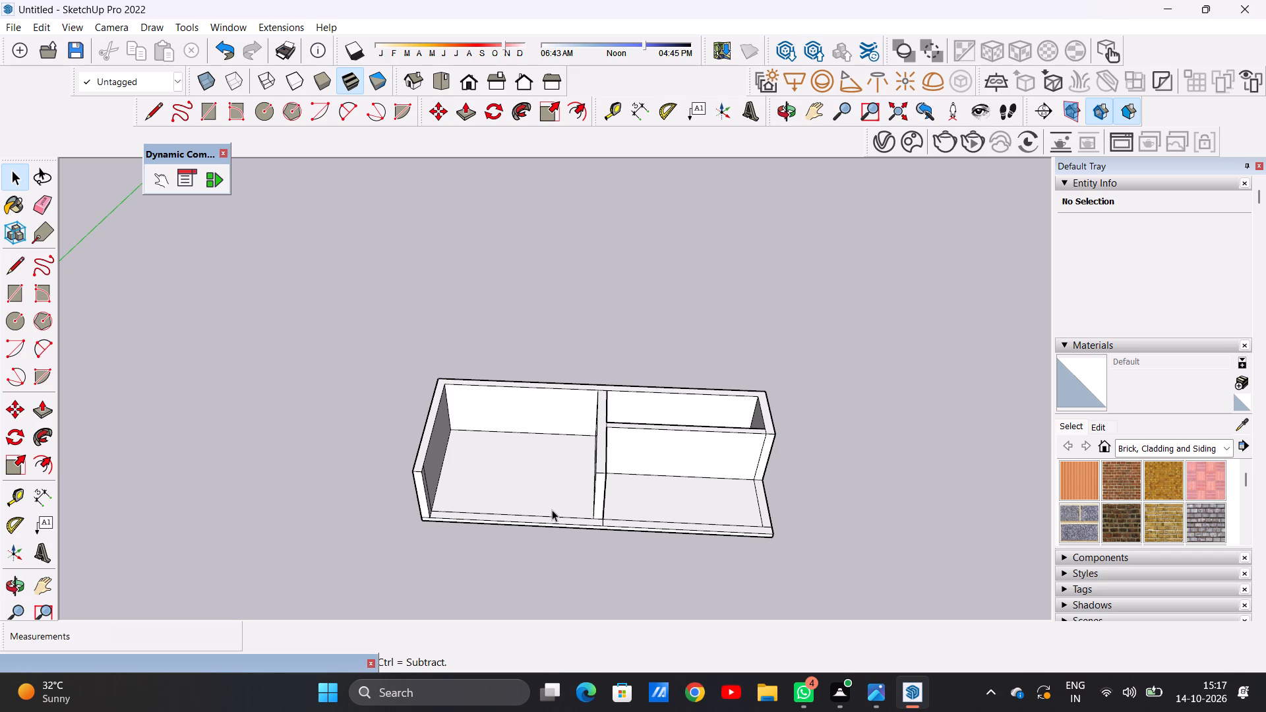
{"action": "scroll", "coordinate": [534, 509], "scroll_direction": "down", "scroll_amount": 1}
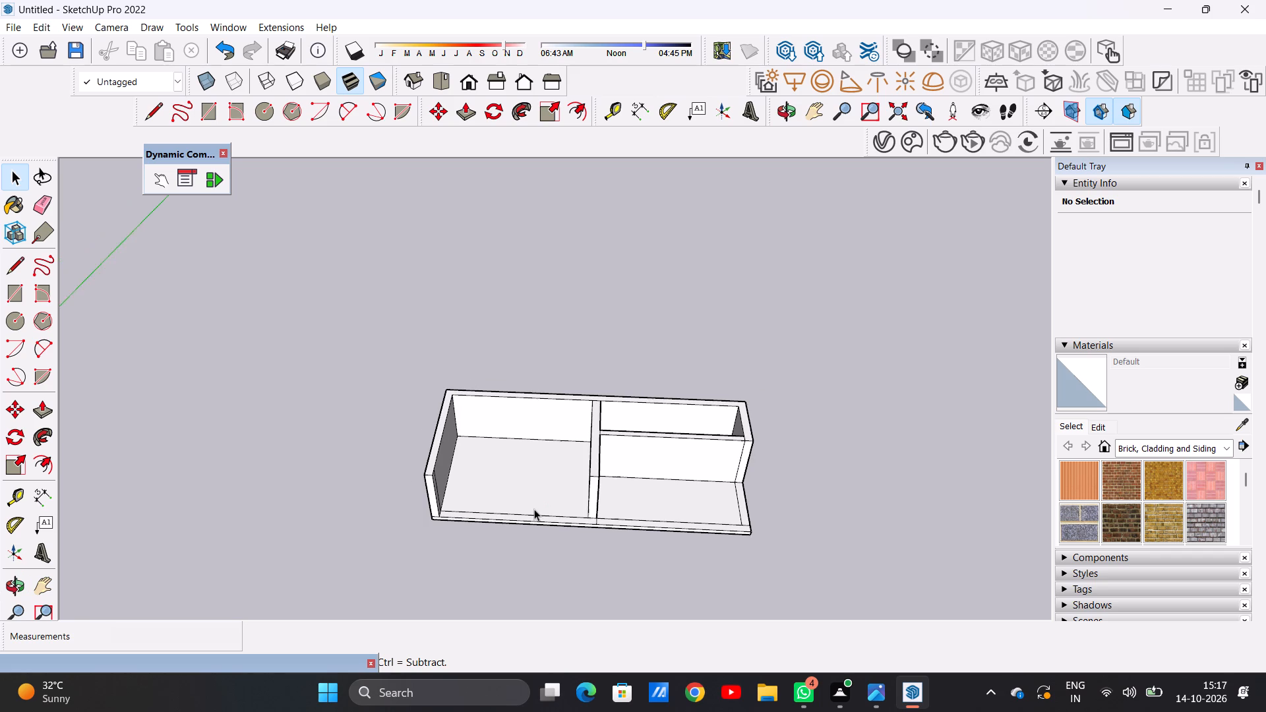
{"action": "scroll", "coordinate": [534, 509], "scroll_direction": "down", "scroll_amount": 1}
{"action": "scroll", "coordinate": [517, 481], "scroll_direction": "up", "scroll_amount": 7}
{"action": "middle_click_drag", "start_coordinate": [514, 478], "coordinate": [565, 535]}
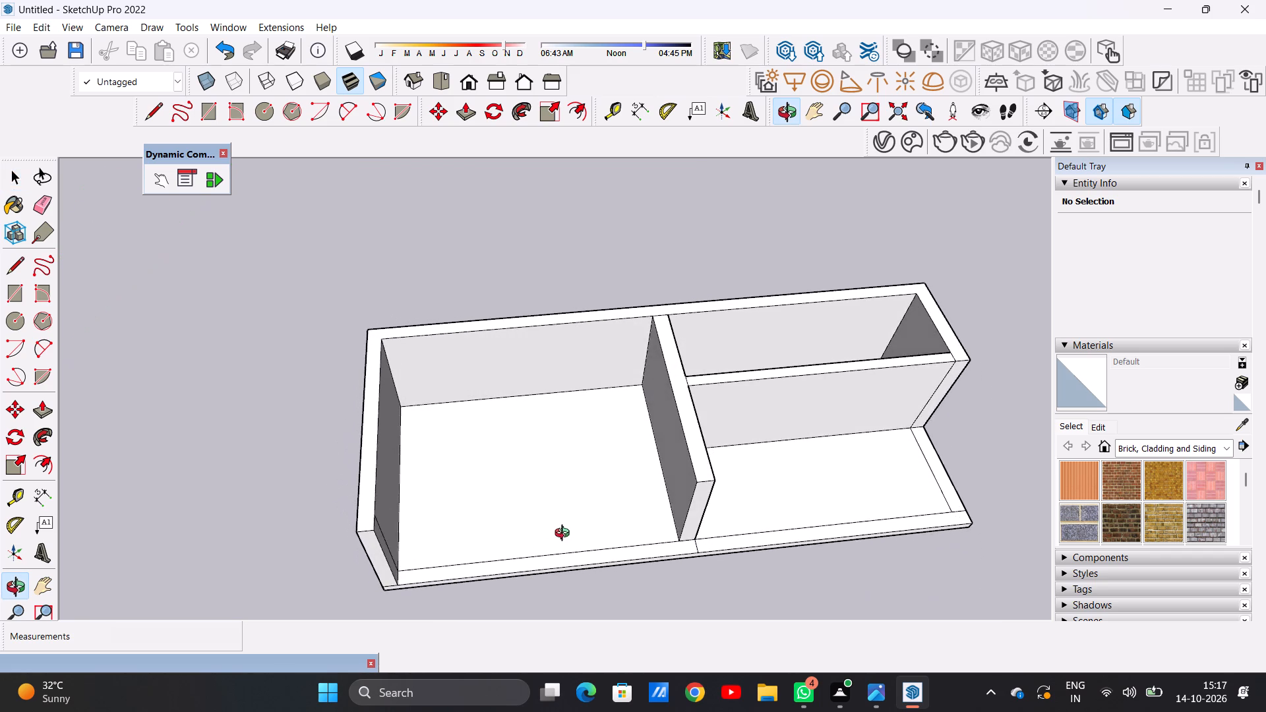
{"action": "middle_click_drag", "start_coordinate": [565, 535], "coordinate": [538, 551]}
{"action": "scroll", "coordinate": [485, 475], "scroll_direction": "down", "scroll_amount": 5}
{"action": "scroll", "coordinate": [634, 461], "scroll_direction": "up", "scroll_amount": 6}
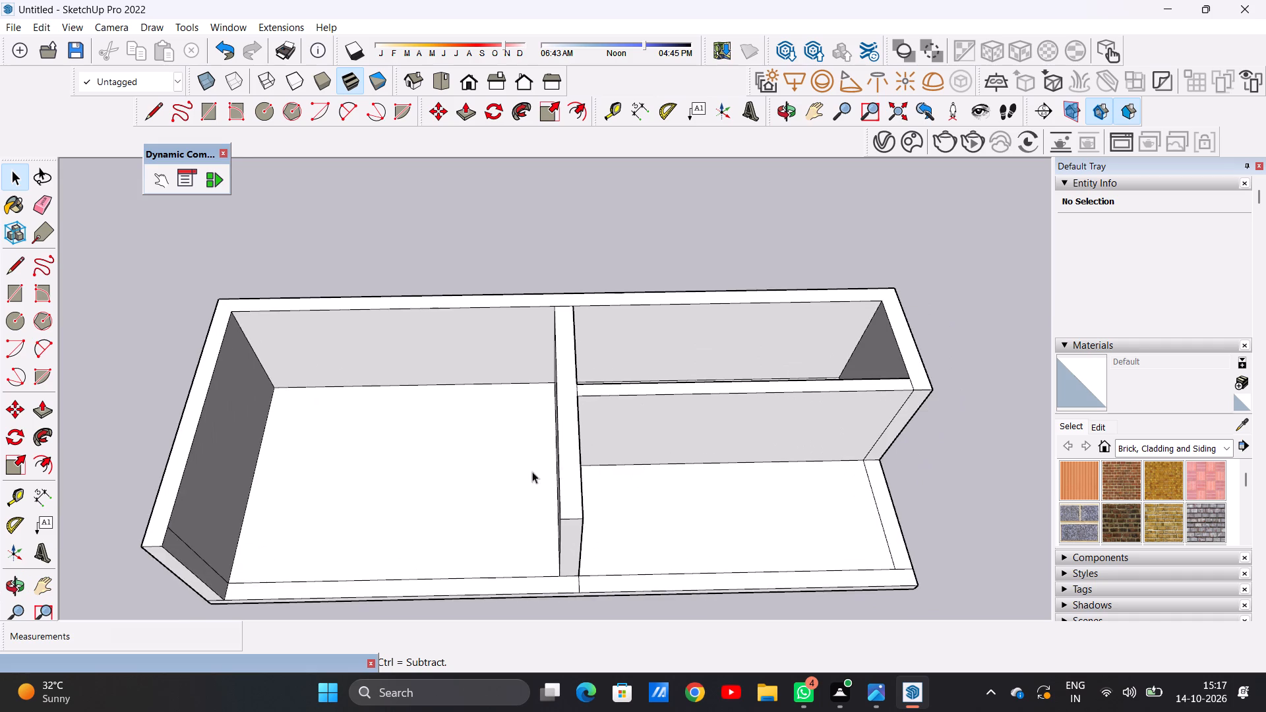
{"action": "scroll", "coordinate": [508, 472], "scroll_direction": "up", "scroll_amount": 6}
{"action": "scroll", "coordinate": [586, 460], "scroll_direction": "down", "scroll_amount": 11}
{"action": "middle_click_drag", "start_coordinate": [564, 460], "coordinate": [659, 535]}
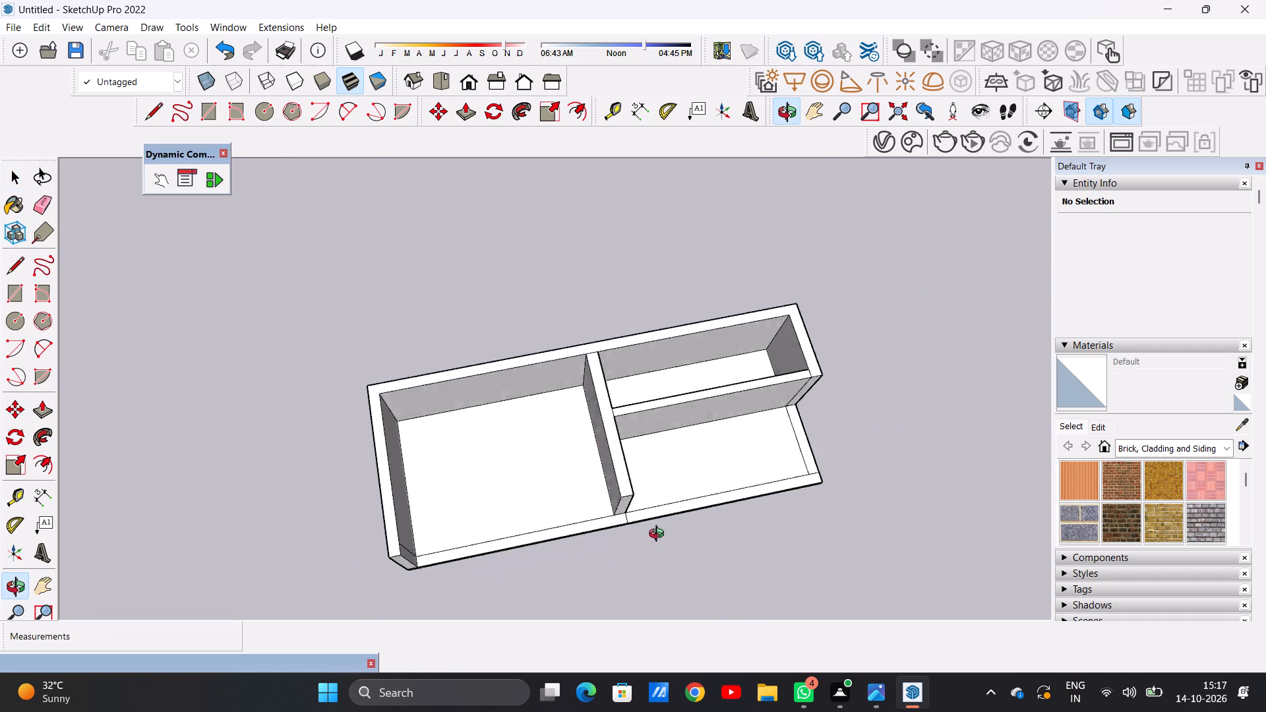
{"action": "middle_click_drag", "start_coordinate": [659, 535], "coordinate": [574, 368]}
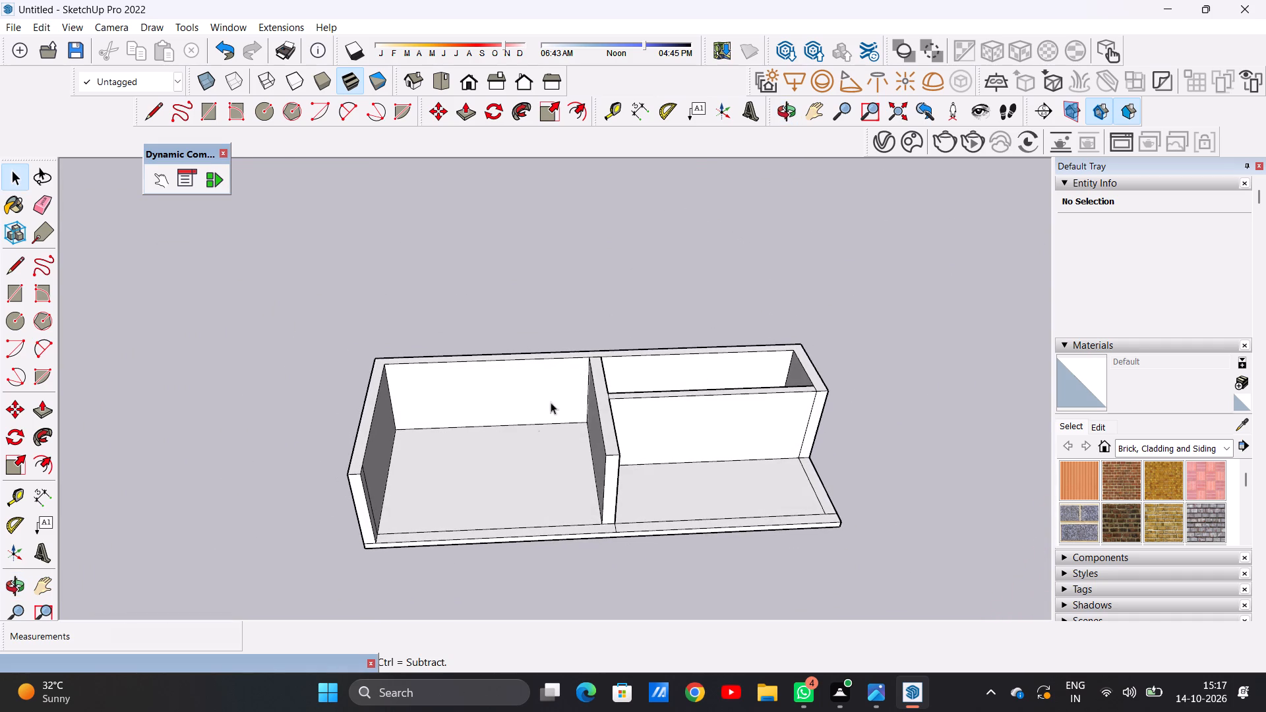
{"action": "scroll", "coordinate": [526, 439], "scroll_direction": "down", "scroll_amount": 5}
{"action": "middle_click_drag", "start_coordinate": [574, 519], "coordinate": [594, 332]}
{"action": "middle_click", "coordinate": [594, 327]}
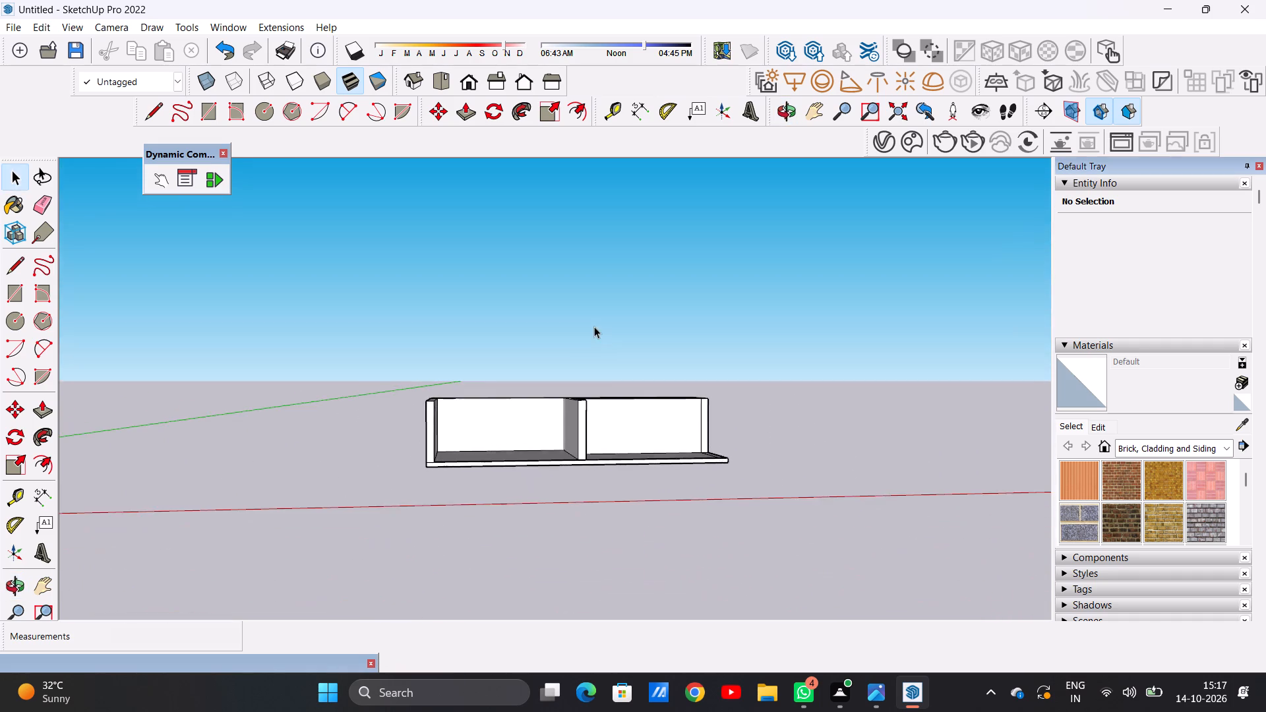
{"action": "middle_click_drag", "start_coordinate": [583, 341], "coordinate": [556, 543]}
{"action": "middle_click_drag", "start_coordinate": [533, 435], "coordinate": [529, 504]}
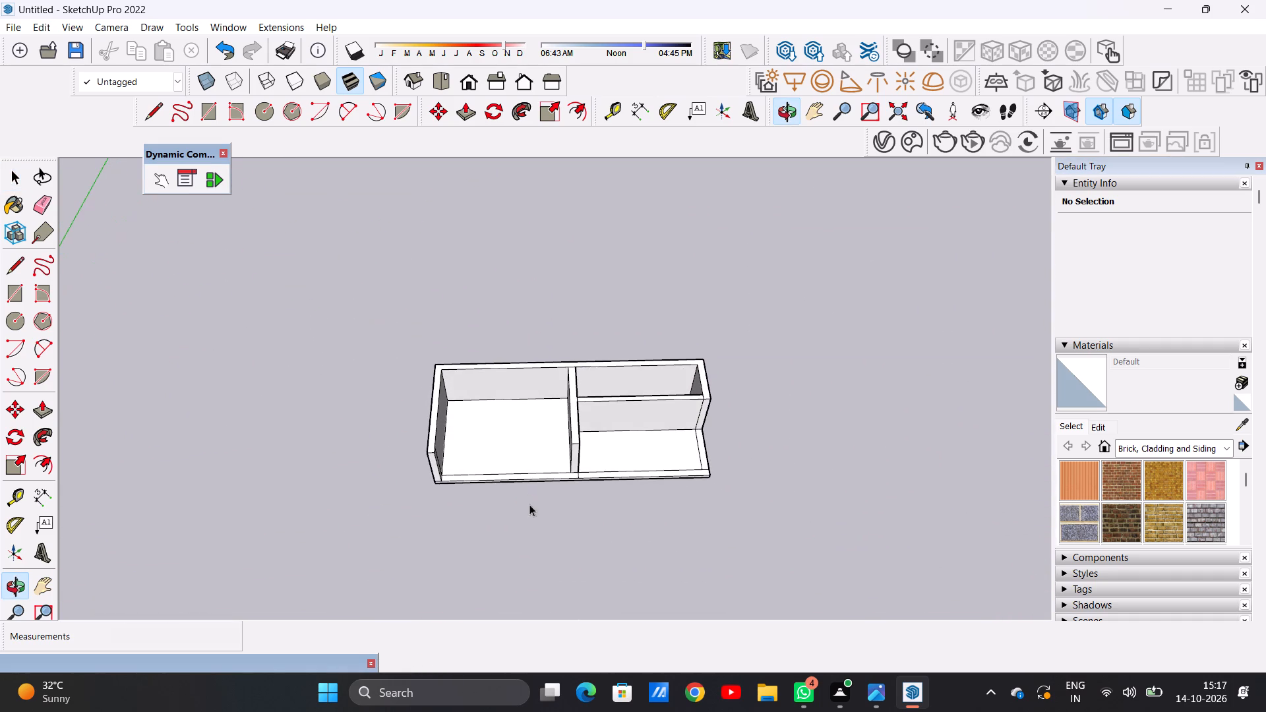
{"action": "scroll", "coordinate": [510, 435], "scroll_direction": "up", "scroll_amount": 11}
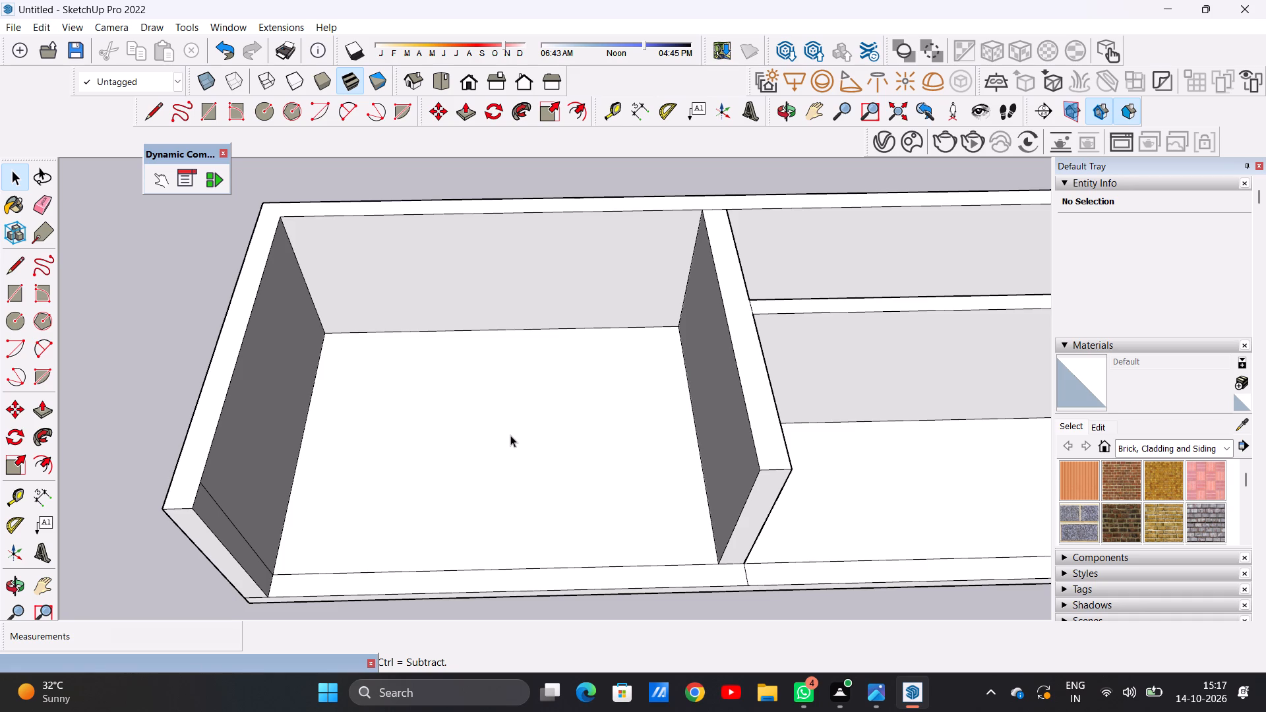
{"action": "scroll", "coordinate": [510, 435], "scroll_direction": "down", "scroll_amount": 11}
{"action": "scroll", "coordinate": [580, 419], "scroll_direction": "up", "scroll_amount": 1}
{"action": "scroll", "coordinate": [580, 420], "scroll_direction": "down", "scroll_amount": 1}
{"action": "scroll", "coordinate": [580, 420], "scroll_direction": "up", "scroll_amount": 4}
{"action": "middle_click_drag", "start_coordinate": [588, 449], "coordinate": [592, 313]}
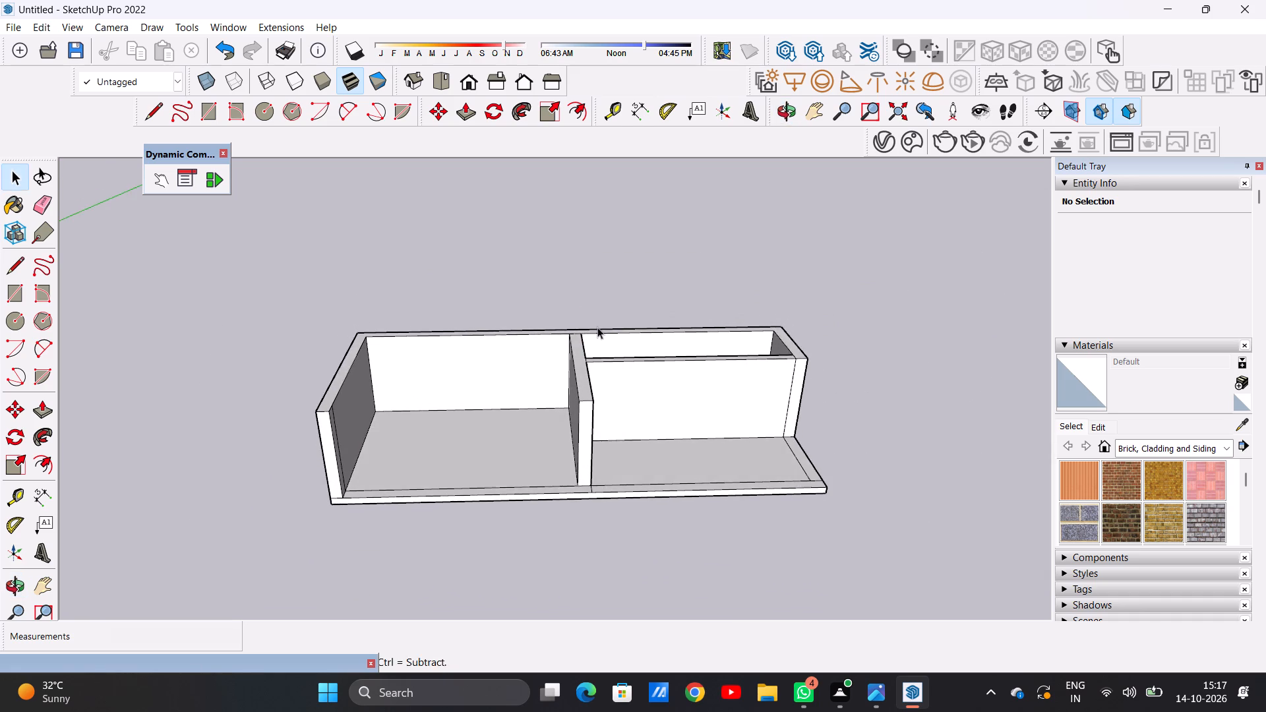
{"action": "middle_click_drag", "start_coordinate": [609, 423], "coordinate": [595, 299]}
{"action": "scroll", "coordinate": [613, 349], "scroll_direction": "up", "scroll_amount": 4}
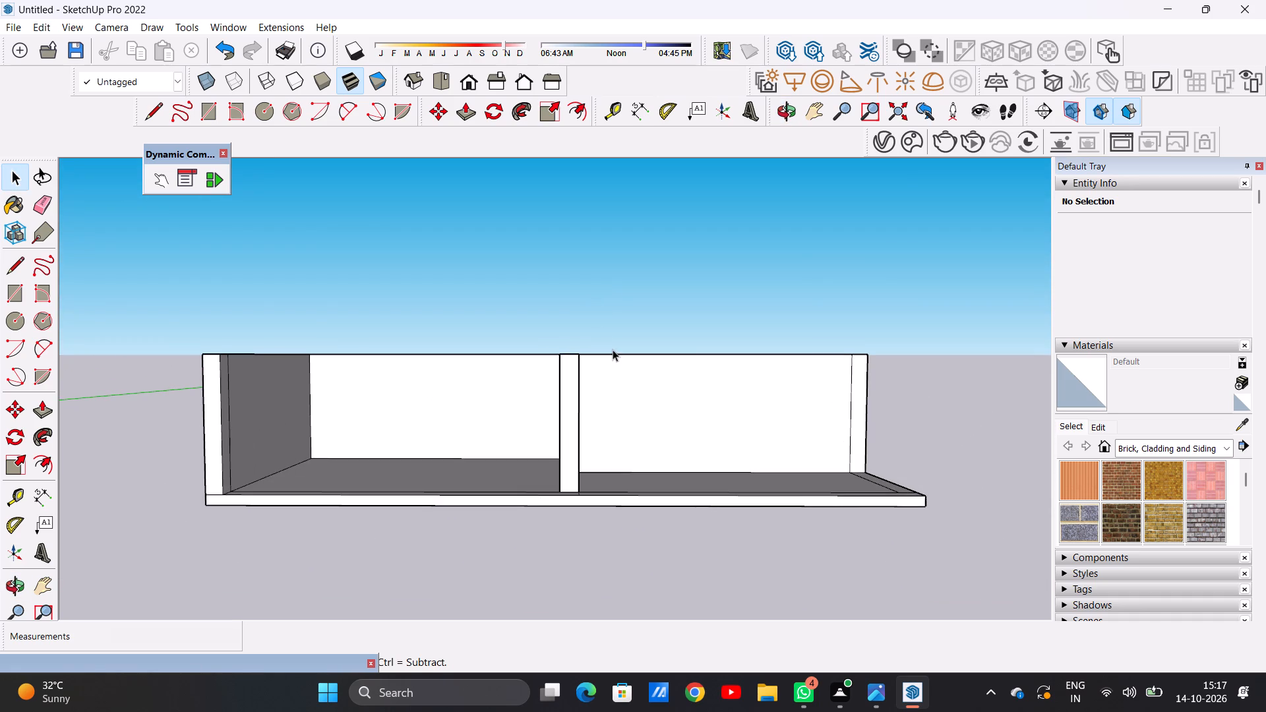
{"action": "scroll", "coordinate": [620, 424], "scroll_direction": "down", "scroll_amount": 2}
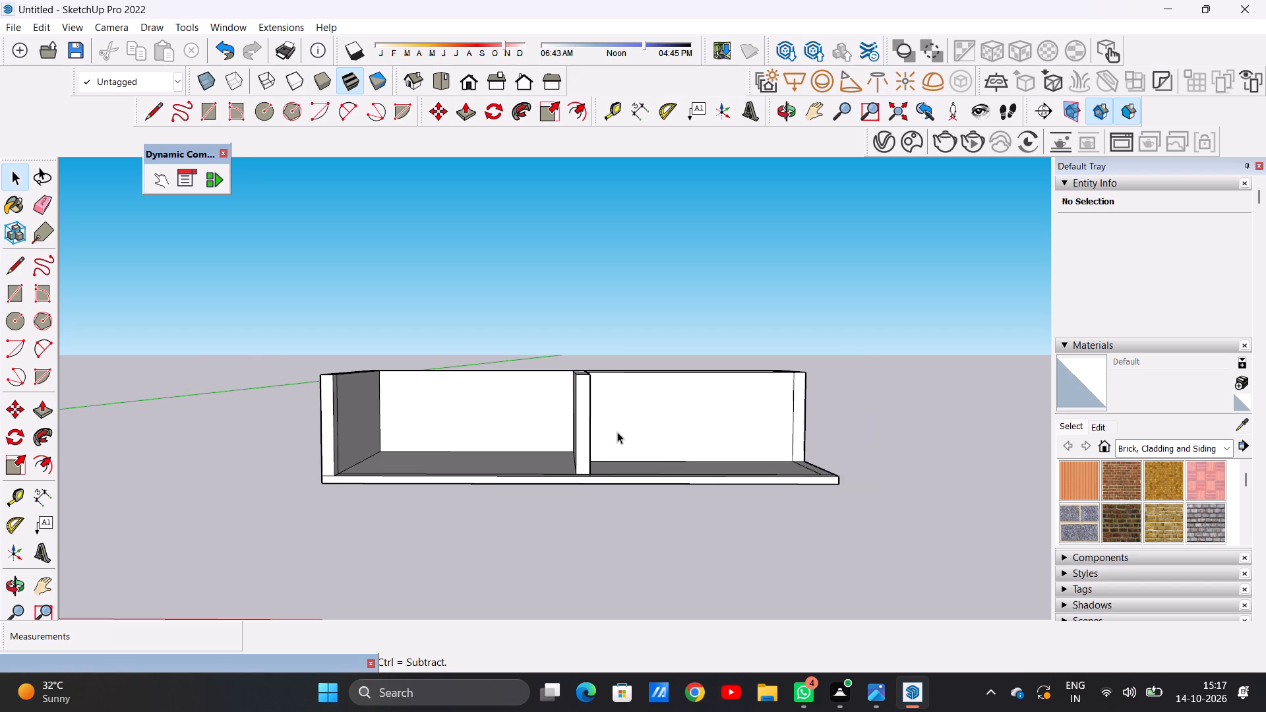
{"action": "scroll", "coordinate": [617, 432], "scroll_direction": "down", "scroll_amount": 1}
{"action": "middle_click_drag", "start_coordinate": [563, 432], "coordinate": [557, 604]}
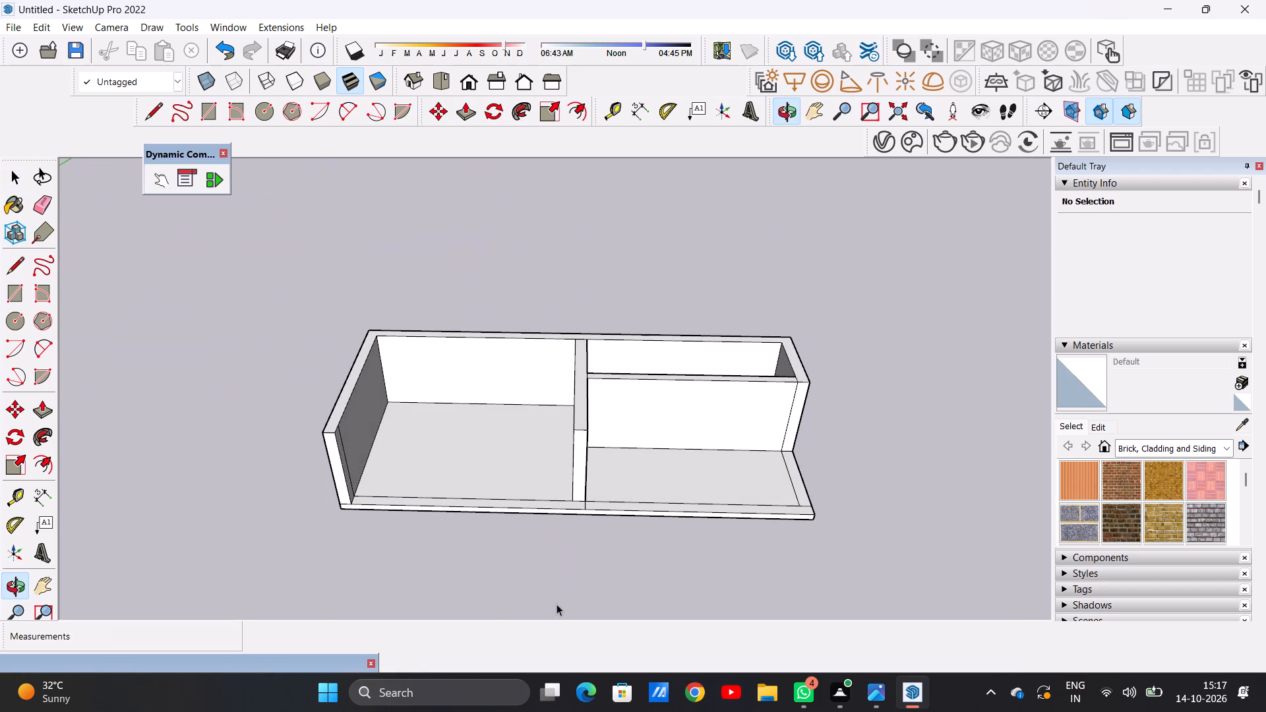
{"action": "scroll", "coordinate": [549, 513], "scroll_direction": "up", "scroll_amount": 3}
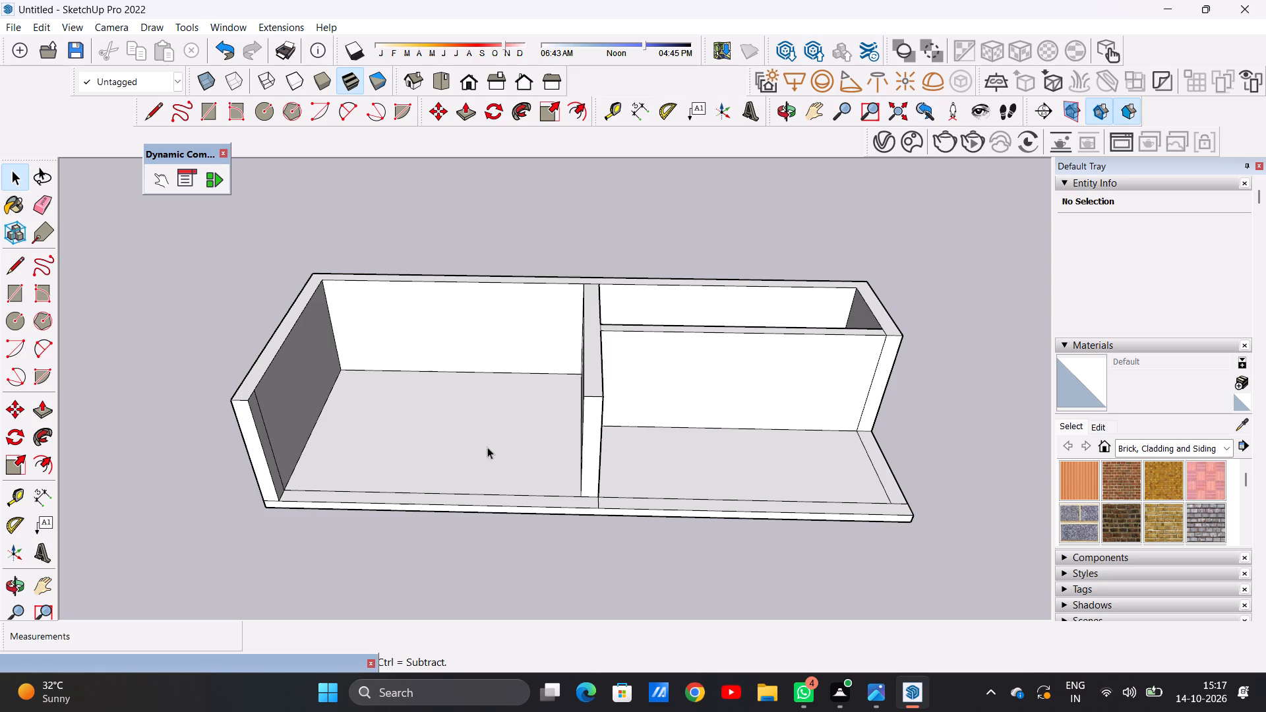
{"action": "middle_click_drag", "start_coordinate": [531, 507], "coordinate": [300, 413]}
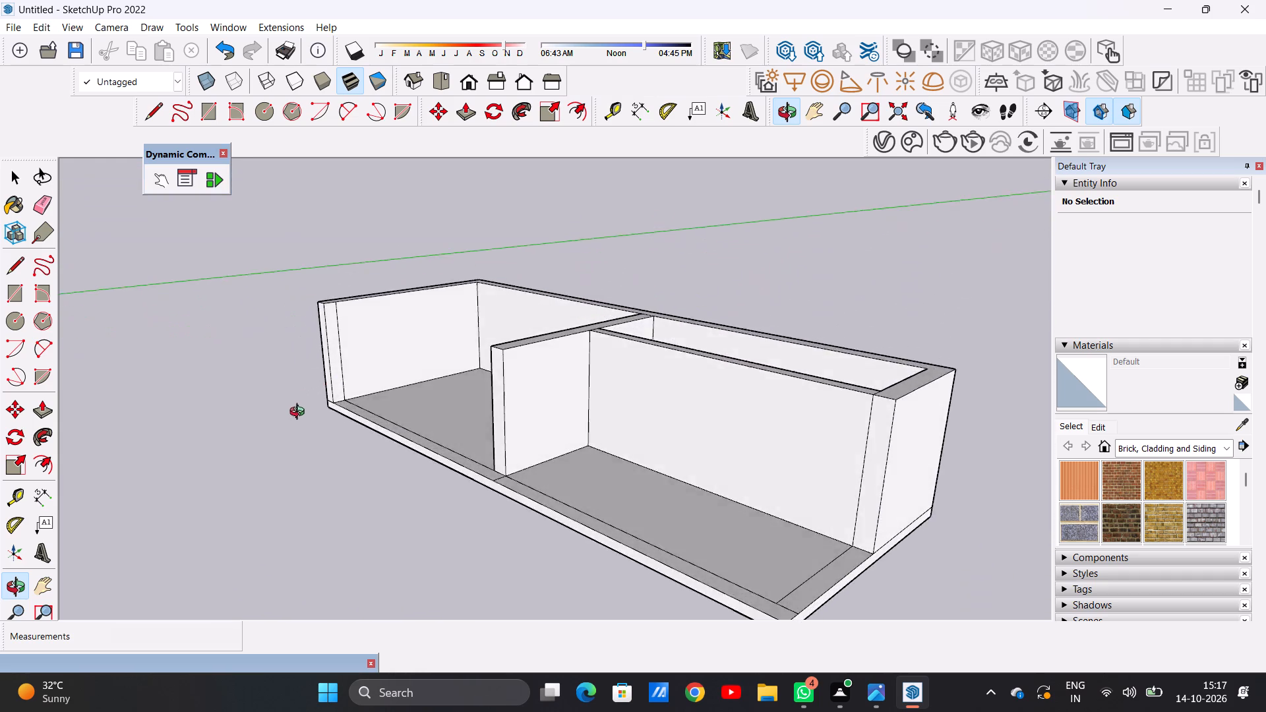
{"action": "middle_click_drag", "start_coordinate": [300, 413], "coordinate": [545, 523]}
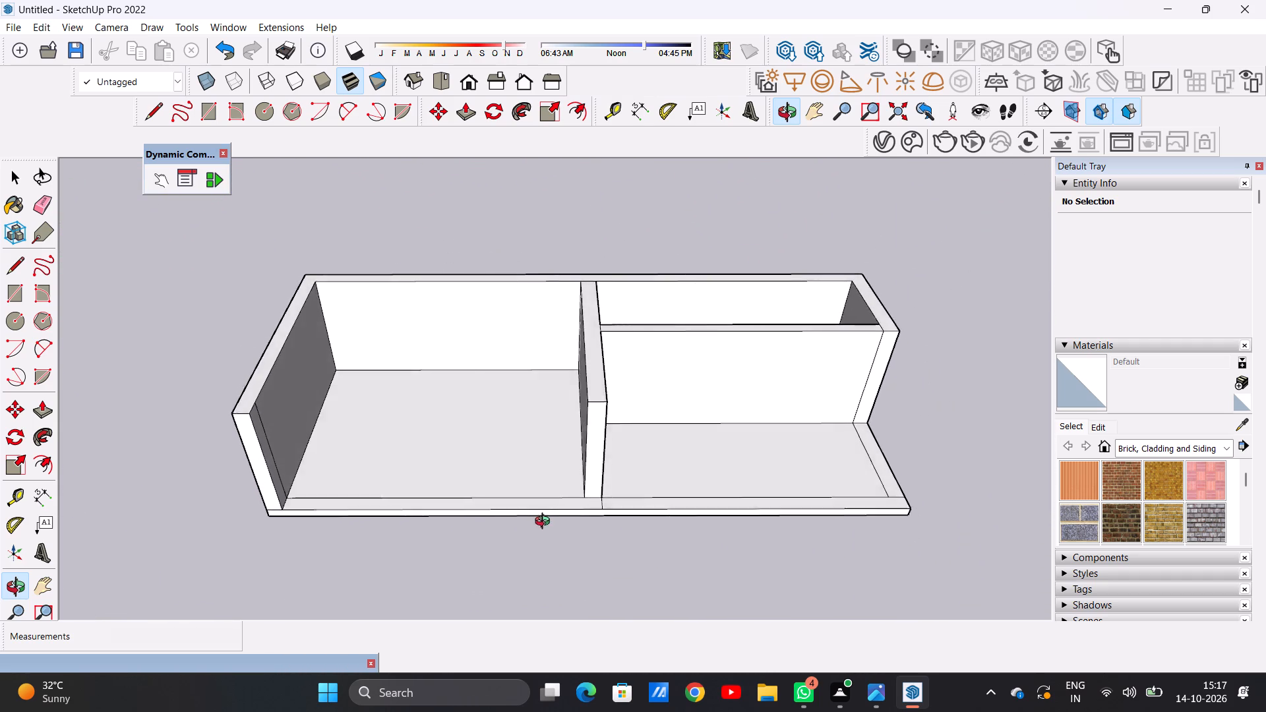
{"action": "middle_click_drag", "start_coordinate": [545, 523], "coordinate": [553, 528]}
Draw a line about 1' 2 7/8" across the near perimeter strip, from the central partition's left-hand foot corner to the slab's outer edge.
{"action": "scroll", "coordinate": [582, 510], "scroll_direction": "down", "scroll_amount": 3}
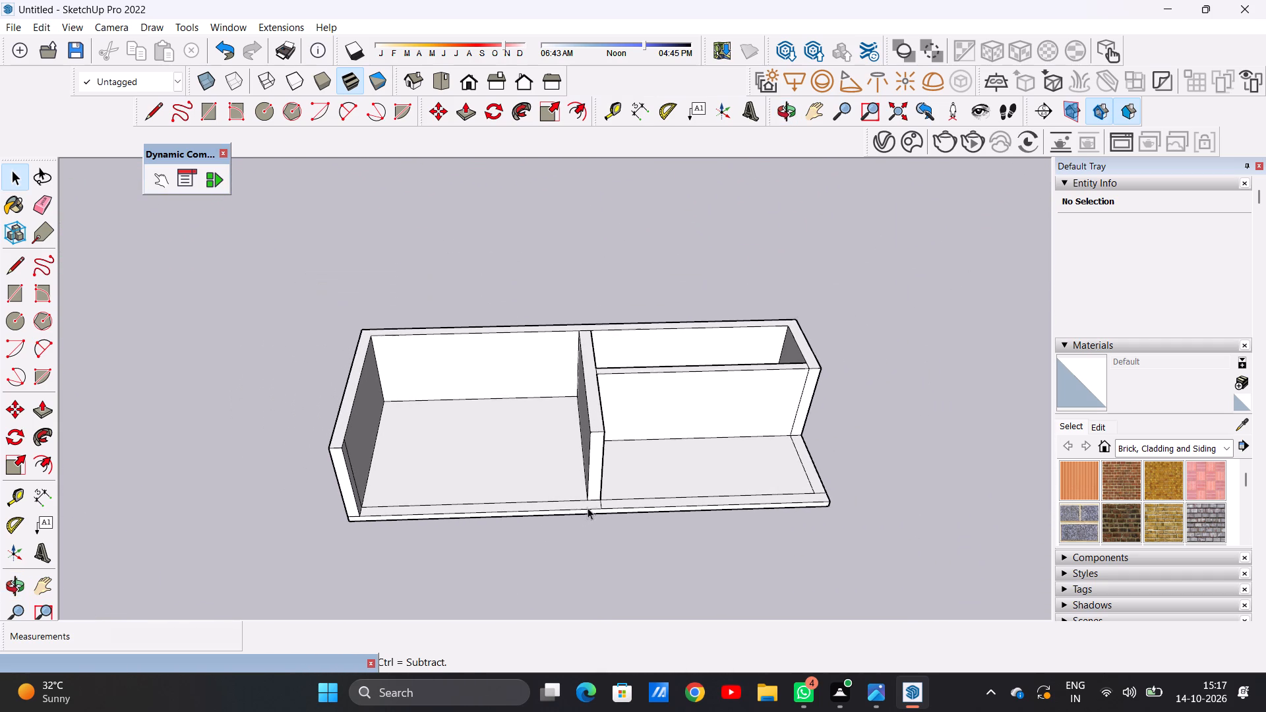
{"action": "middle_click_drag", "start_coordinate": [611, 496], "coordinate": [553, 519]}
{"action": "scroll", "coordinate": [576, 504], "scroll_direction": "up", "scroll_amount": 13}
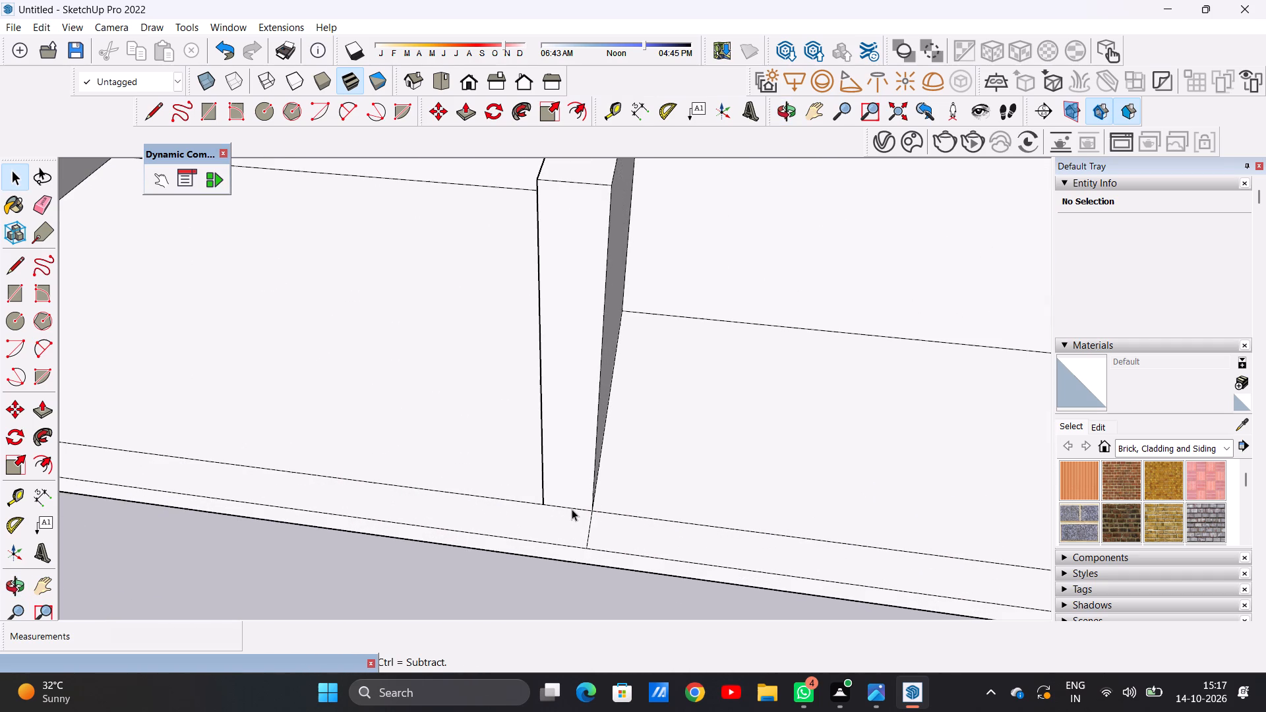
{"action": "key", "text": "l"}
{"action": "scroll", "coordinate": [572, 509], "scroll_direction": "up", "scroll_amount": 2}
{"action": "left_click", "coordinate": [534, 504]}
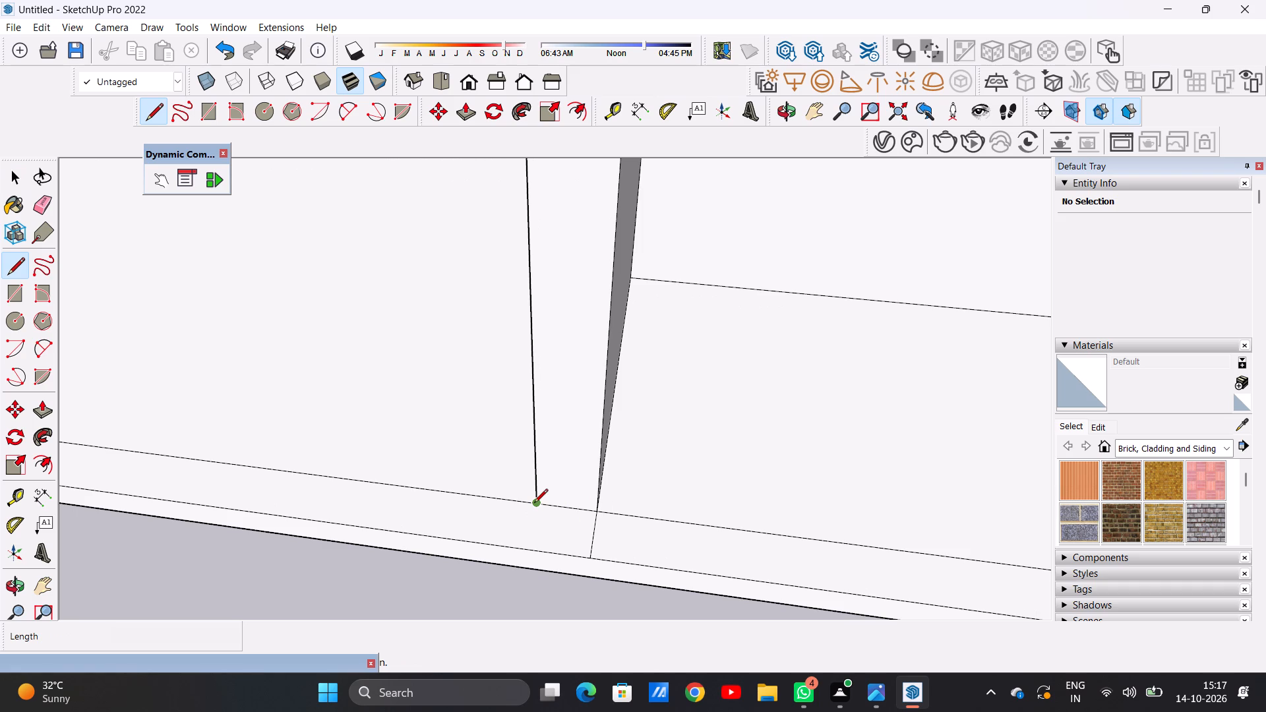
{"action": "left_click", "coordinate": [524, 547]}
{"action": "key", "text": "space"}
Push/Pull the small floor face at the central partition's near end up 10', level with the partition's top.
{"action": "type", "text": "P"}
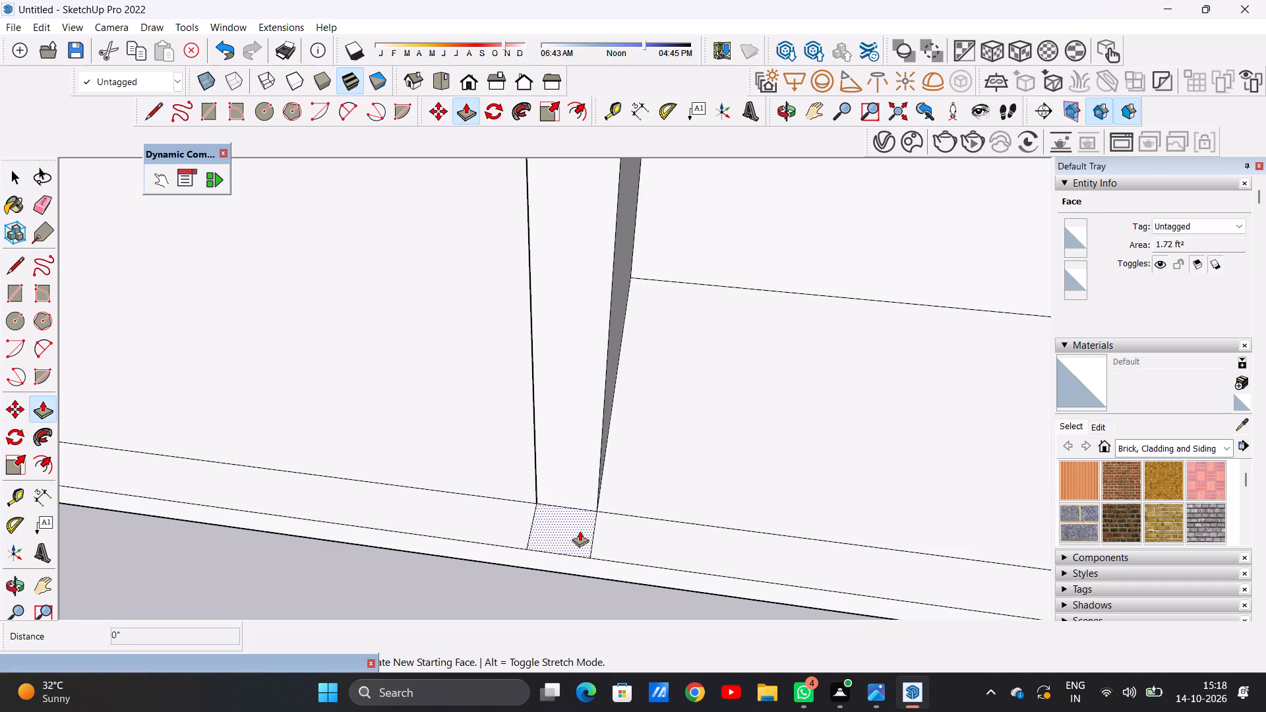
{"action": "left_click", "coordinate": [580, 531]}
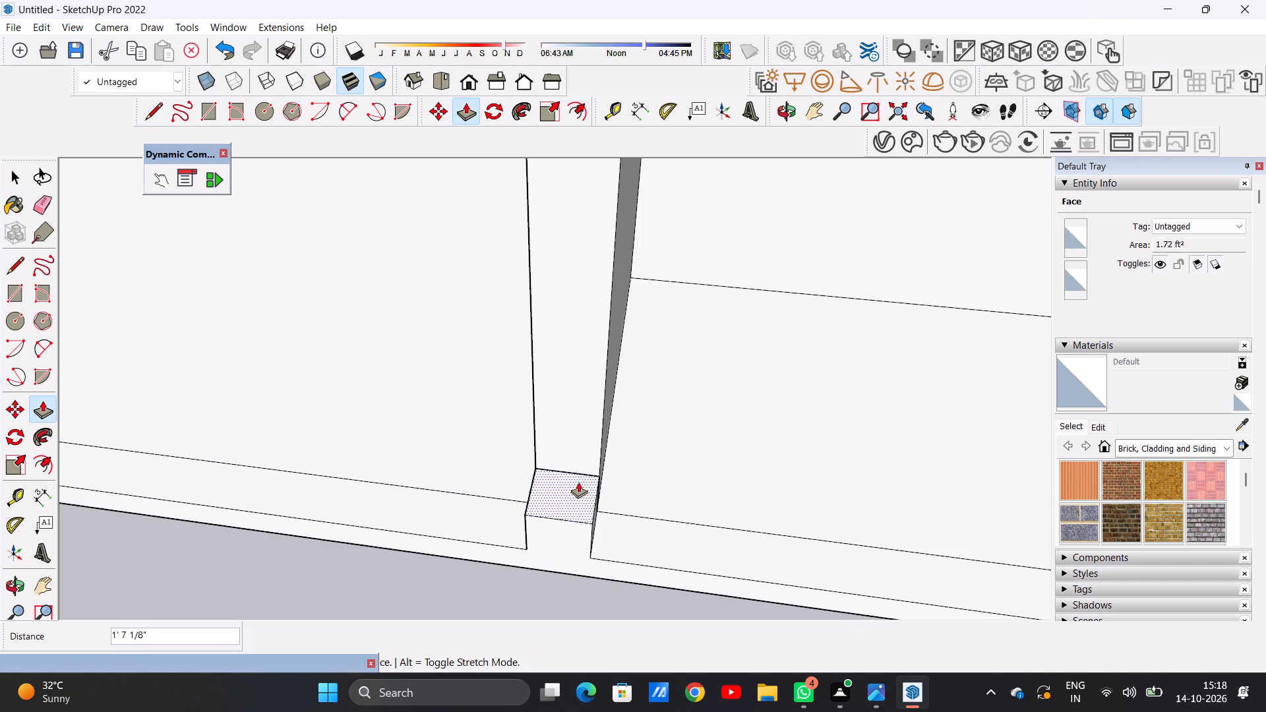
{"action": "scroll", "coordinate": [578, 474], "scroll_direction": "down", "scroll_amount": 14}
{"action": "scroll", "coordinate": [593, 375], "scroll_direction": "up", "scroll_amount": 14}
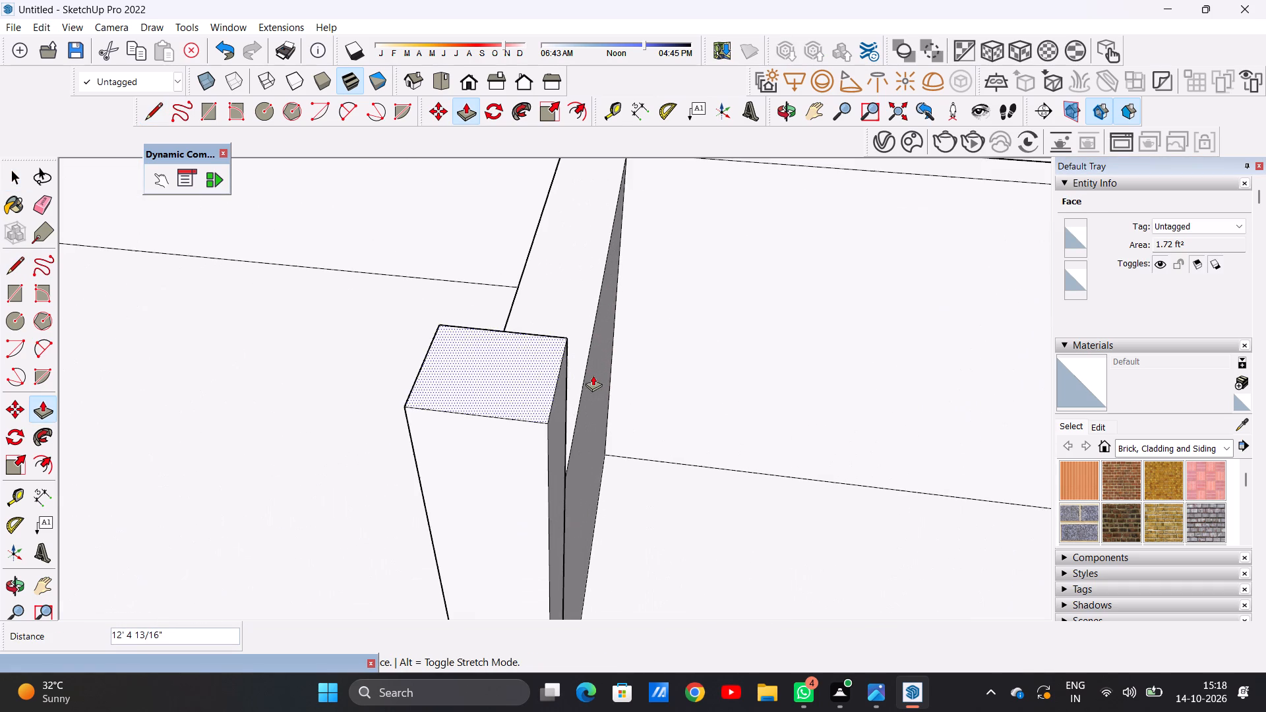
{"action": "left_click", "coordinate": [570, 481]}
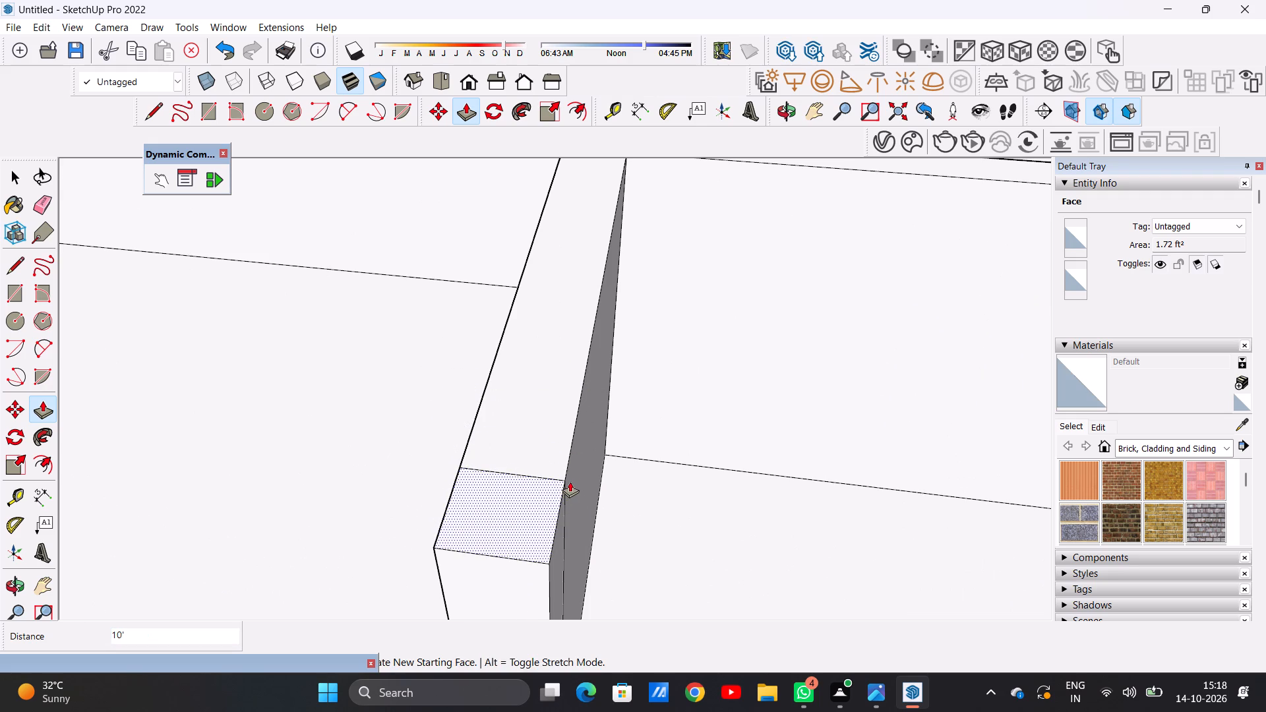
{"action": "key", "text": "space"}
Draw a line about 1' 2 7/8" across the left-hand wall's near end strip on its inner face, just below the top.
{"action": "scroll", "coordinate": [618, 496], "scroll_direction": "down", "scroll_amount": 14}
{"action": "middle_click_drag", "start_coordinate": [448, 504], "coordinate": [386, 408]}
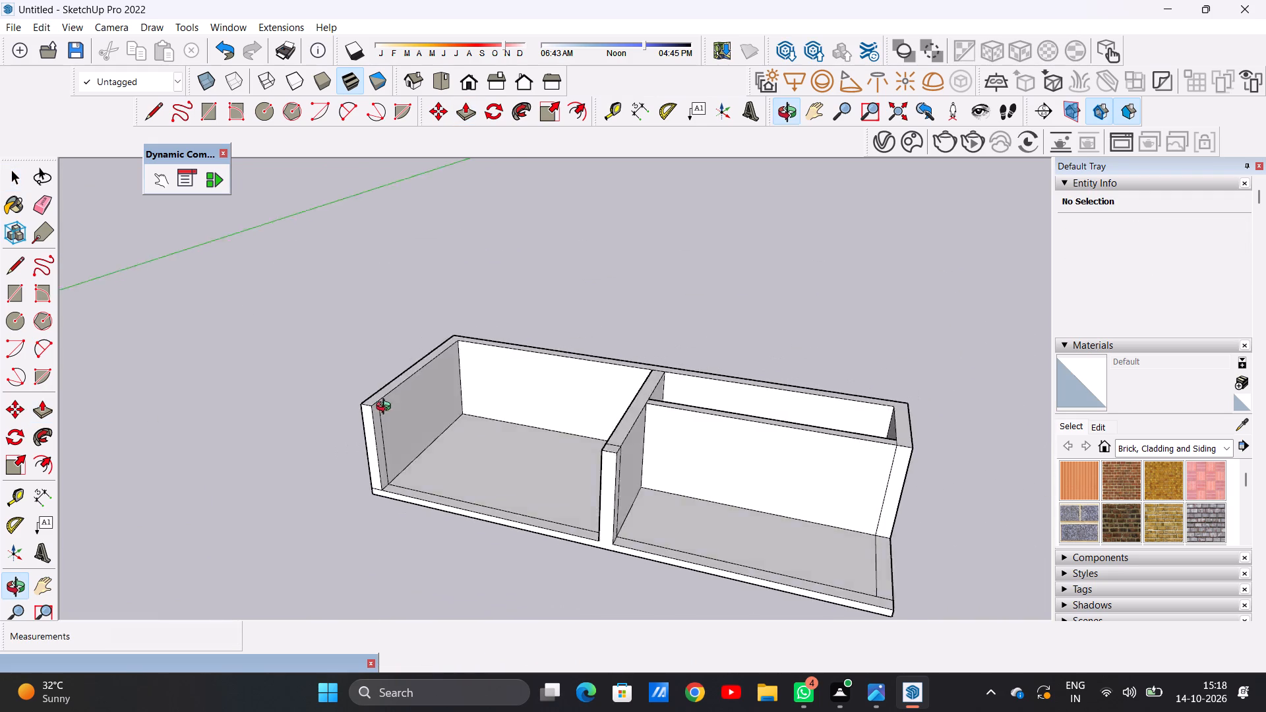
{"action": "middle_click_drag", "start_coordinate": [386, 408], "coordinate": [360, 384]}
{"action": "scroll", "coordinate": [367, 391], "scroll_direction": "up", "scroll_amount": 12}
{"action": "scroll", "coordinate": [409, 449], "scroll_direction": "down", "scroll_amount": 2}
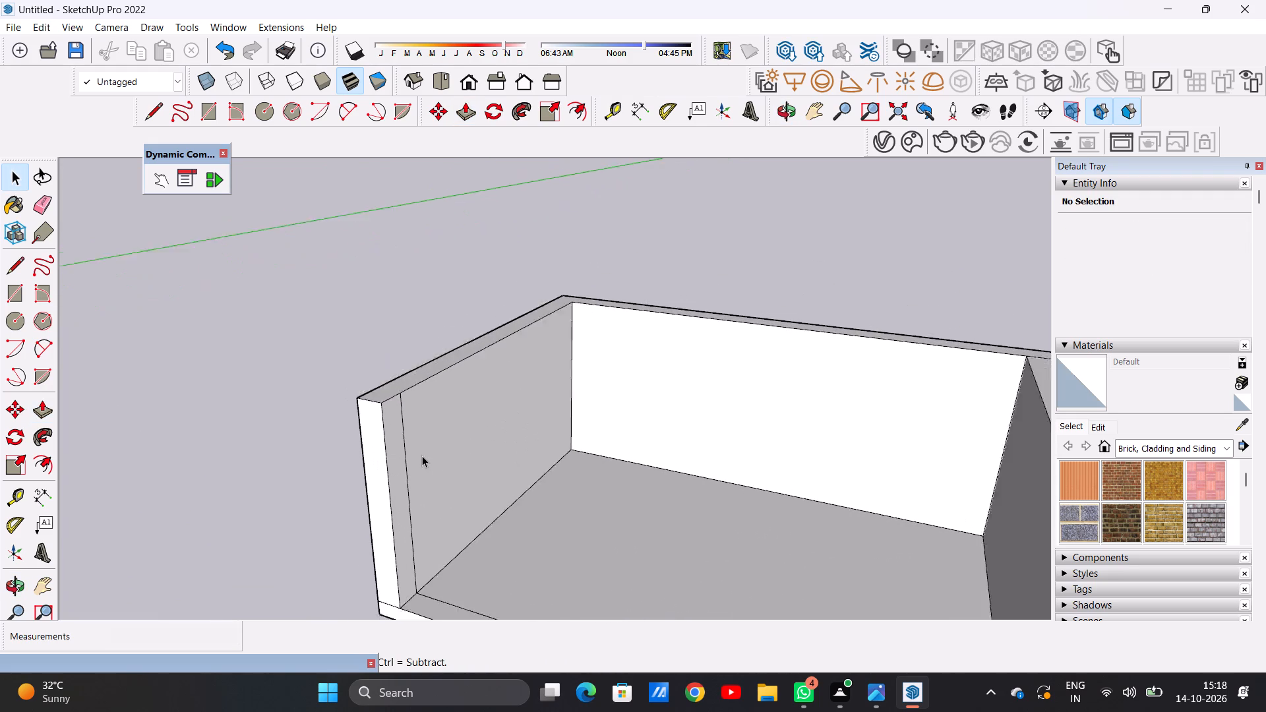
{"action": "scroll", "coordinate": [422, 456], "scroll_direction": "down", "scroll_amount": 7}
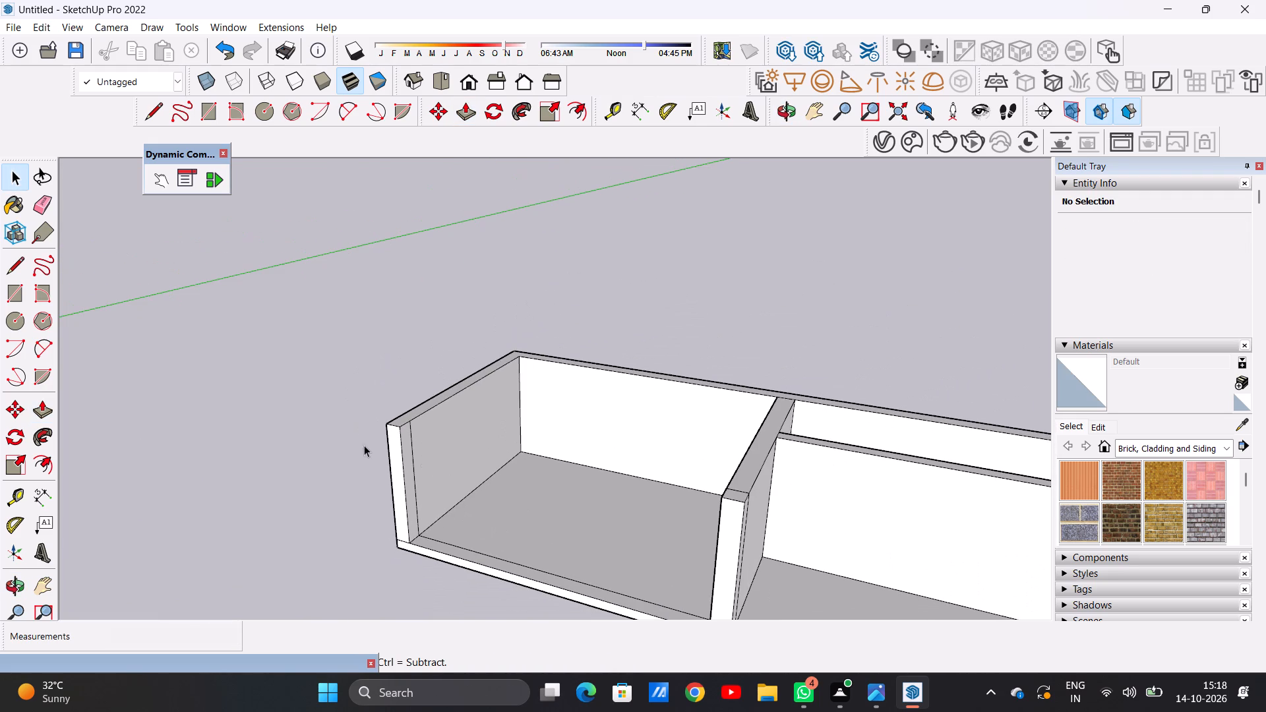
{"action": "middle_click_drag", "start_coordinate": [363, 445], "coordinate": [378, 427]}
{"action": "scroll", "coordinate": [432, 437], "scroll_direction": "up", "scroll_amount": 4}
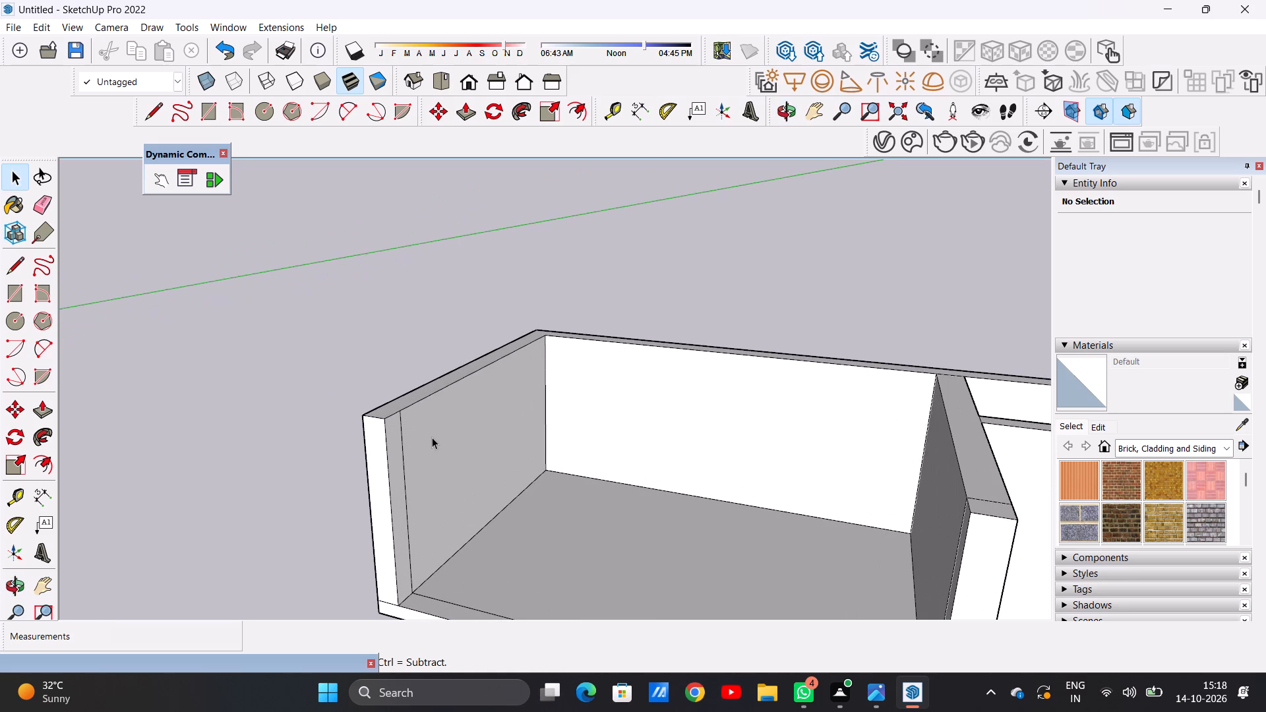
{"action": "key", "text": "l"}
{"action": "scroll", "coordinate": [380, 438], "scroll_direction": "up", "scroll_amount": 10}
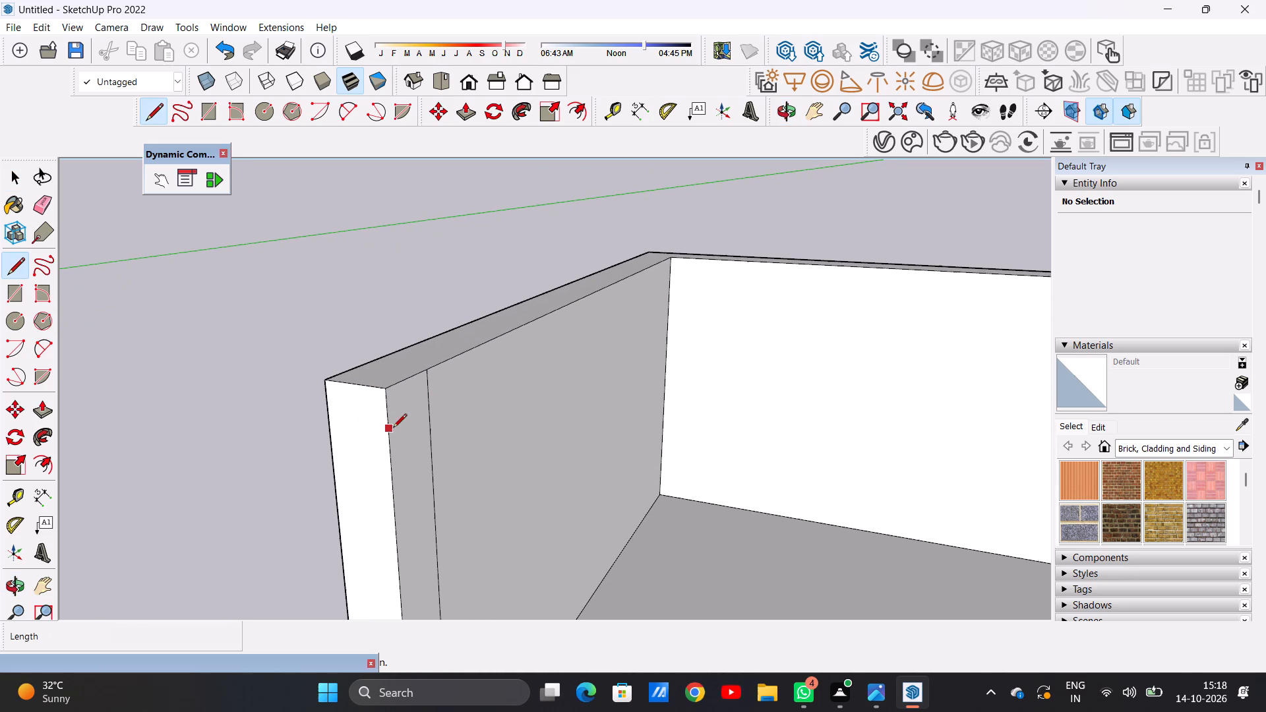
{"action": "left_click", "coordinate": [393, 429]}
{"action": "left_click", "coordinate": [428, 407]}
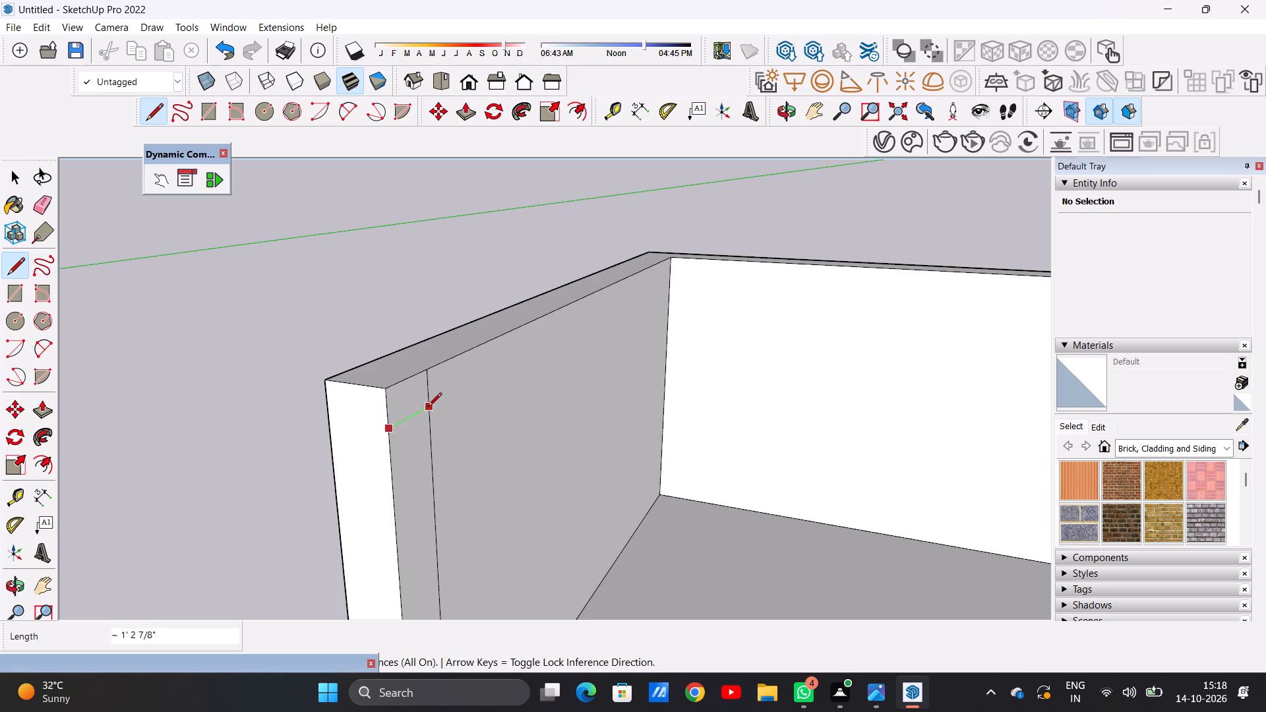
{"action": "key", "text": "space"}
Push/Pull the small face at the top of the left-hand wall about 23' 11 3/8" across to the central partition as a beam.
{"action": "type", "text": "P"}
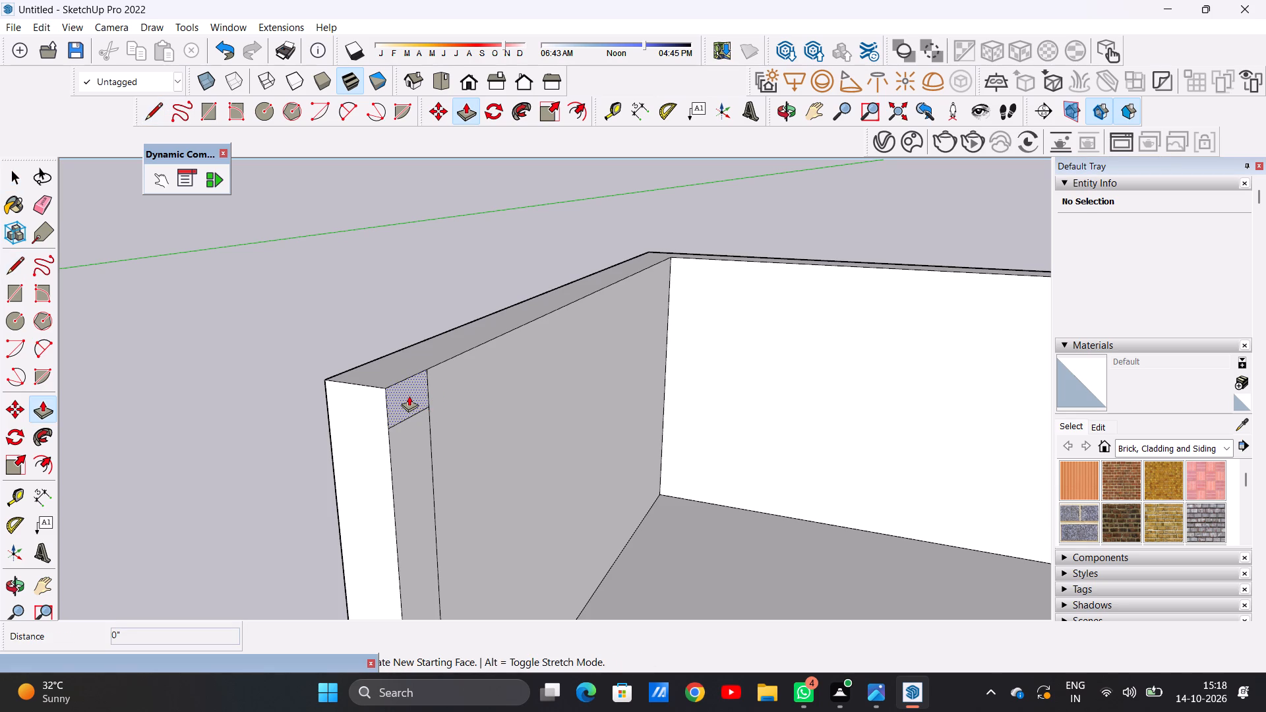
{"action": "left_click", "coordinate": [409, 396]}
{"action": "scroll", "coordinate": [487, 417], "scroll_direction": "down", "scroll_amount": 7}
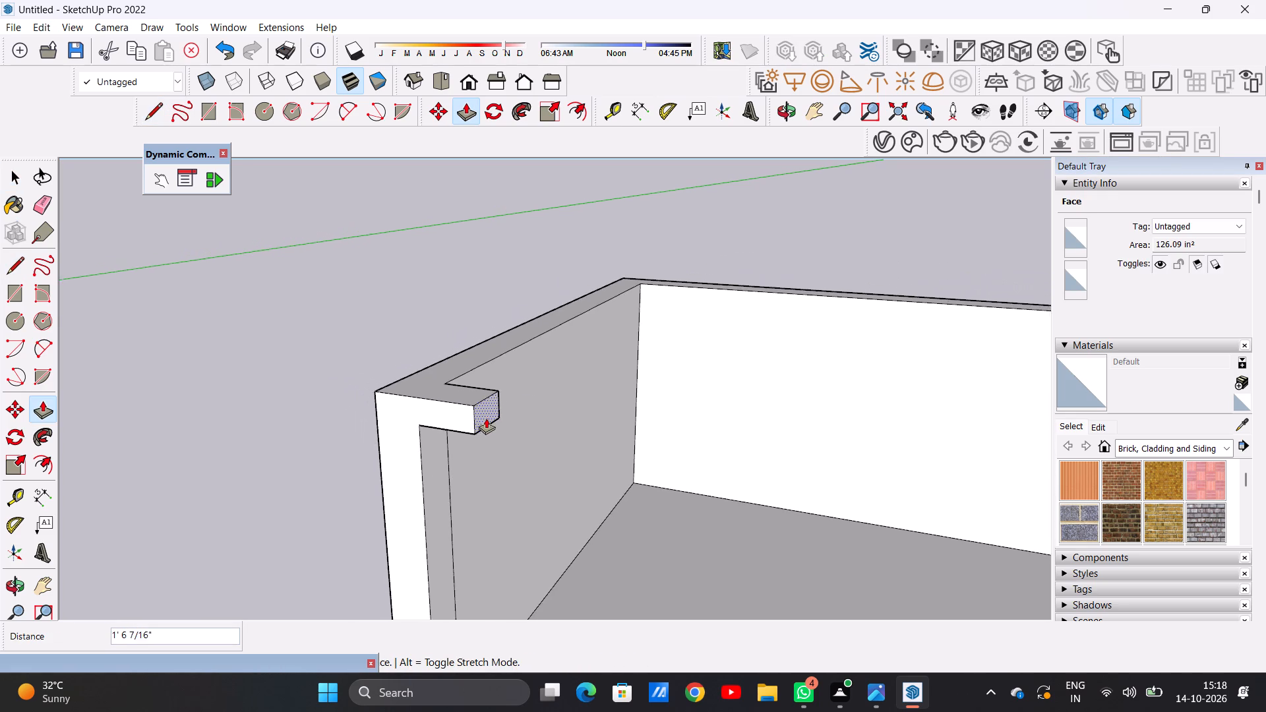
{"action": "scroll", "coordinate": [486, 418], "scroll_direction": "down", "scroll_amount": 7}
{"action": "middle_click_drag", "start_coordinate": [875, 485], "coordinate": [901, 446]}
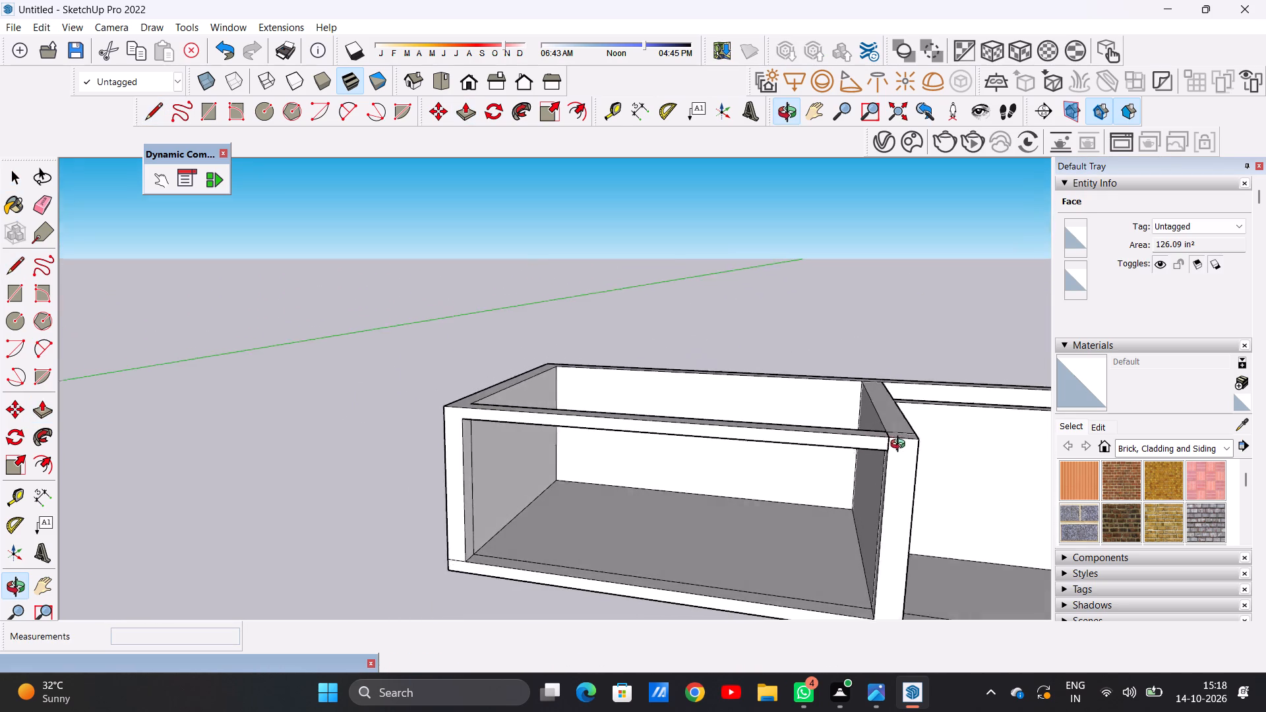
{"action": "middle_click_drag", "start_coordinate": [901, 446], "coordinate": [902, 442]}
{"action": "scroll", "coordinate": [902, 442], "scroll_direction": "up", "scroll_amount": 2}
{"action": "scroll", "coordinate": [902, 442], "scroll_direction": "down", "scroll_amount": 1}
{"action": "scroll", "coordinate": [902, 442], "scroll_direction": "up", "scroll_amount": 18}
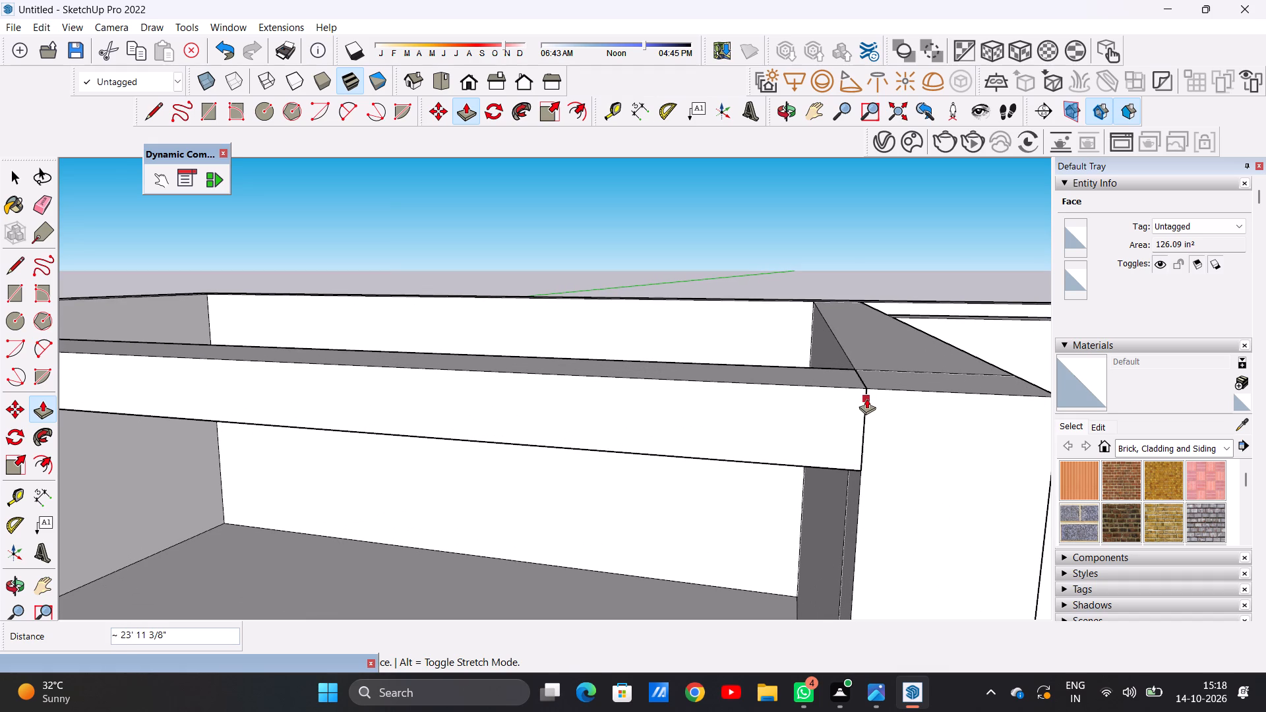
{"action": "left_click", "coordinate": [866, 396]}
{"action": "key", "text": "space"}
Push/Pull the near floor strip between the left-hand wall and central partition up about 9' 3 1/2" to the beam's underside.
{"action": "scroll", "coordinate": [715, 423], "scroll_direction": "down", "scroll_amount": 11}
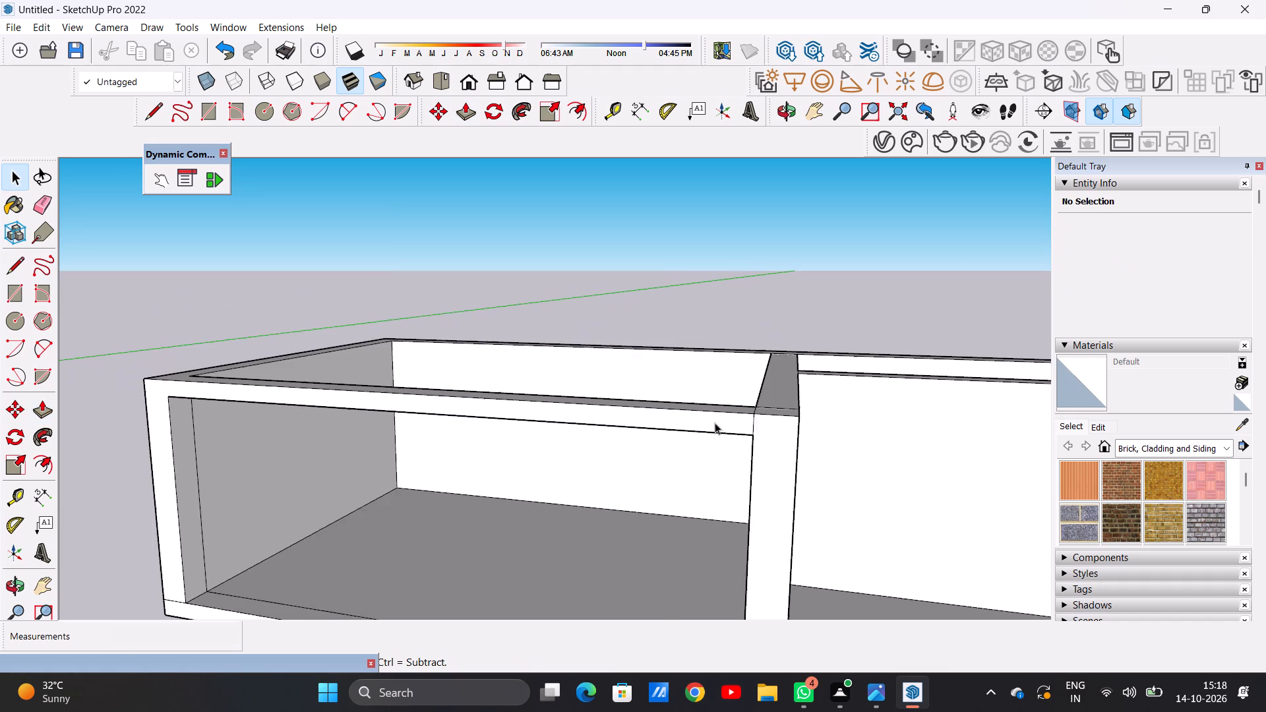
{"action": "scroll", "coordinate": [715, 423], "scroll_direction": "down", "scroll_amount": 12}
{"action": "middle_click_drag", "start_coordinate": [590, 452], "coordinate": [667, 458]}
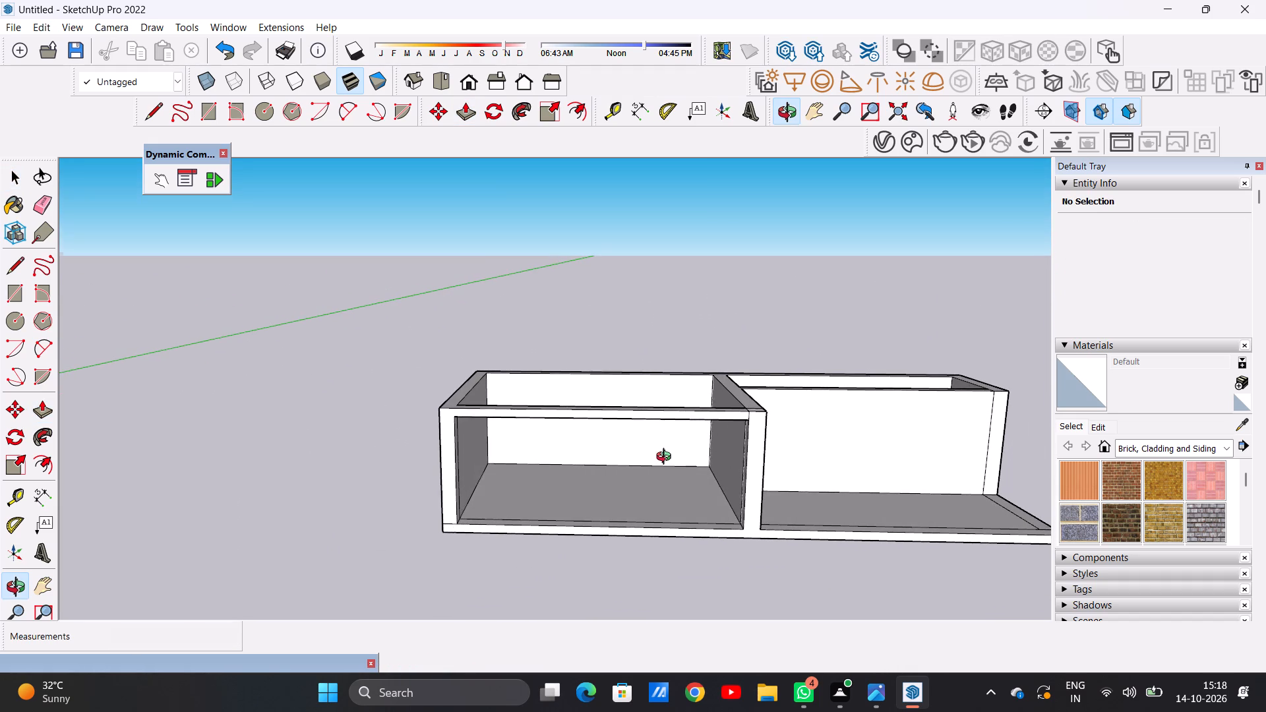
{"action": "middle_click_drag", "start_coordinate": [667, 458], "coordinate": [666, 458]}
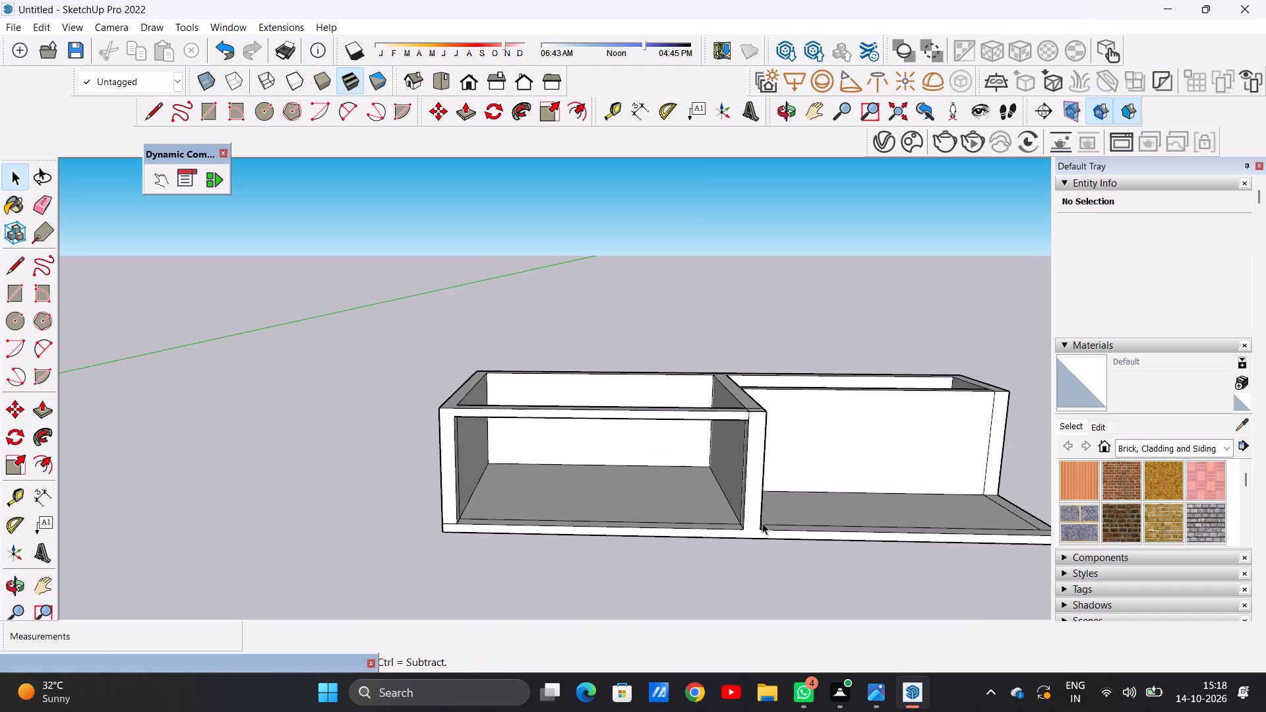
{"action": "scroll", "coordinate": [759, 546], "scroll_direction": "up", "scroll_amount": 5}
{"action": "middle_click_drag", "start_coordinate": [714, 513], "coordinate": [711, 598]}
{"action": "scroll", "coordinate": [717, 532], "scroll_direction": "up", "scroll_amount": 3}
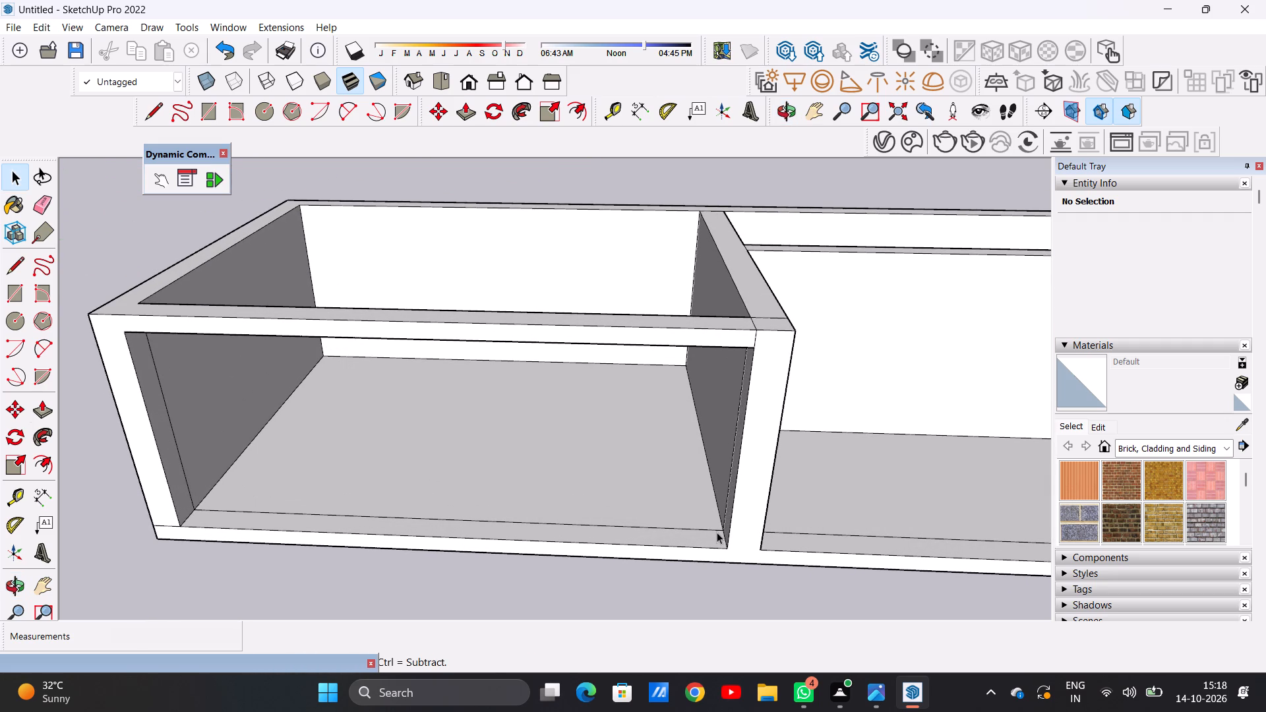
{"action": "key", "text": "p"}
{"action": "scroll", "coordinate": [717, 532], "scroll_direction": "up", "scroll_amount": 5}
{"action": "left_click", "coordinate": [716, 541]}
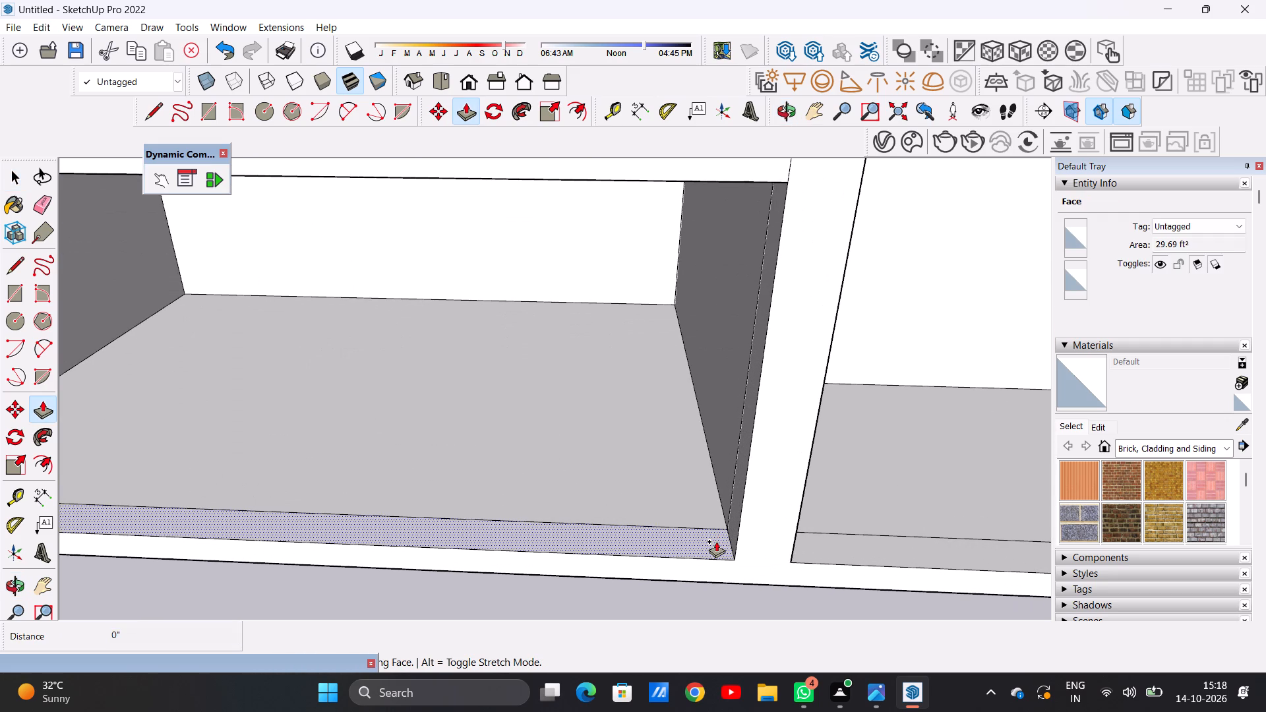
{"action": "scroll", "coordinate": [714, 466], "scroll_direction": "down", "scroll_amount": 7}
{"action": "scroll", "coordinate": [755, 351], "scroll_direction": "up", "scroll_amount": 2}
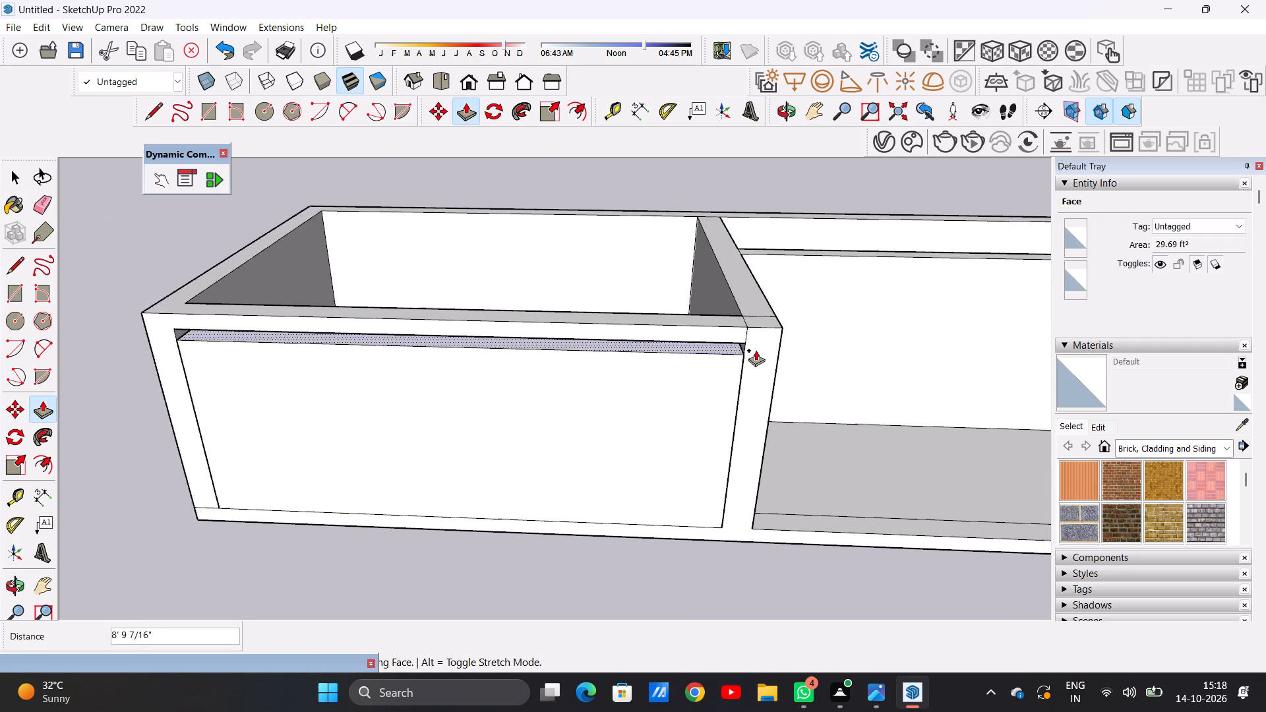
{"action": "scroll", "coordinate": [756, 350], "scroll_direction": "up", "scroll_amount": 8}
{"action": "left_click", "coordinate": [740, 334]}
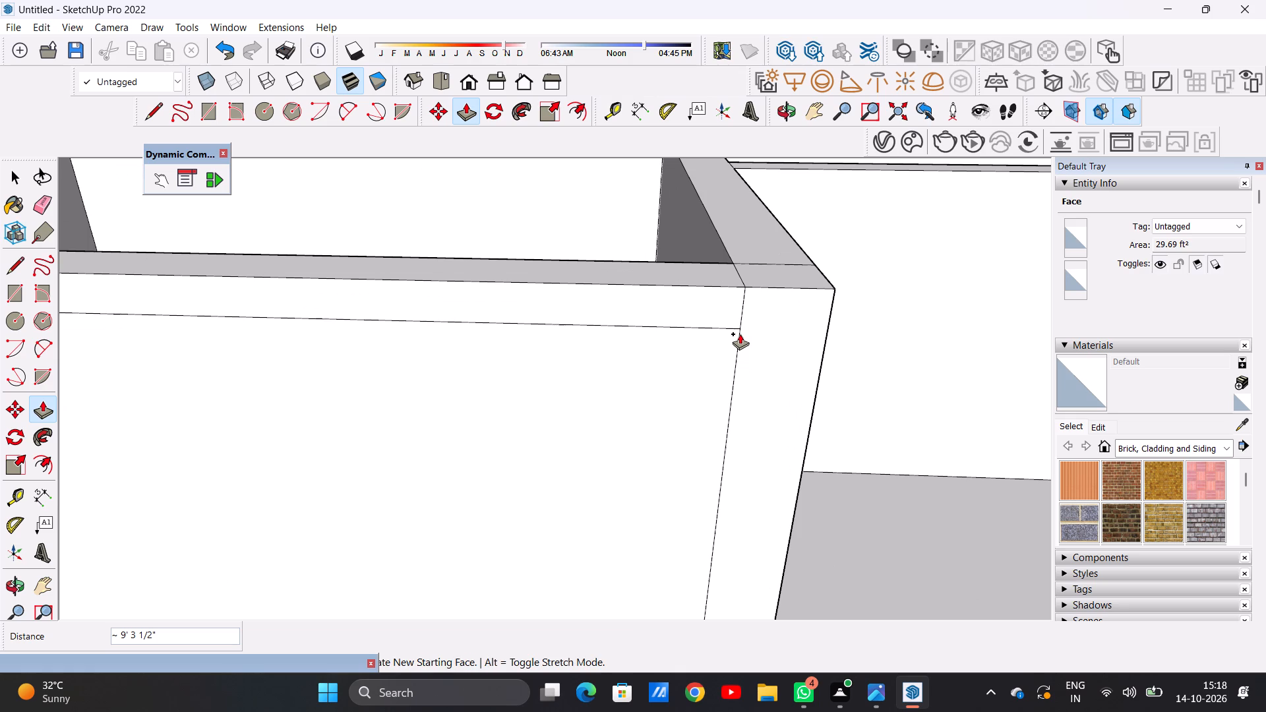
{"action": "key", "text": "space"}
Erase the short vertical edge between the beam's end and the central partition on the front face.
{"action": "scroll", "coordinate": [662, 409], "scroll_direction": "down", "scroll_amount": 12}
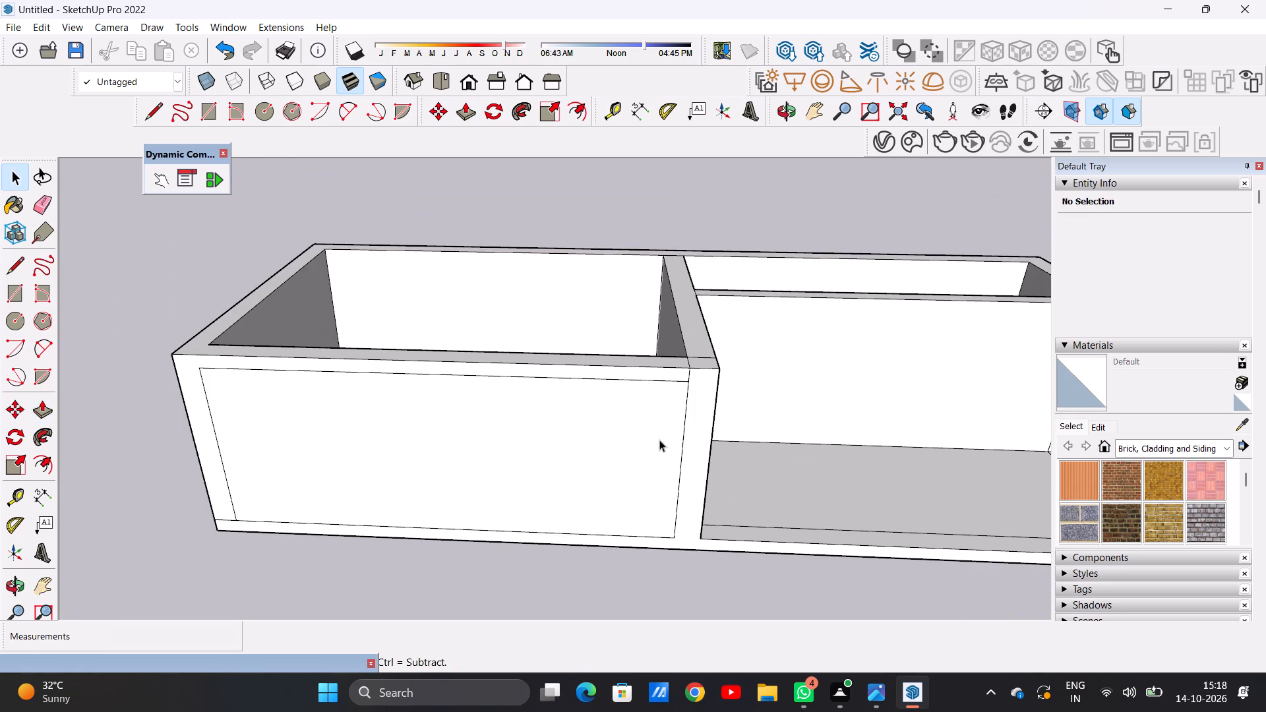
{"action": "middle_click_drag", "start_coordinate": [665, 445], "coordinate": [649, 351]}
{"action": "scroll", "coordinate": [673, 317], "scroll_direction": "up", "scroll_amount": 5}
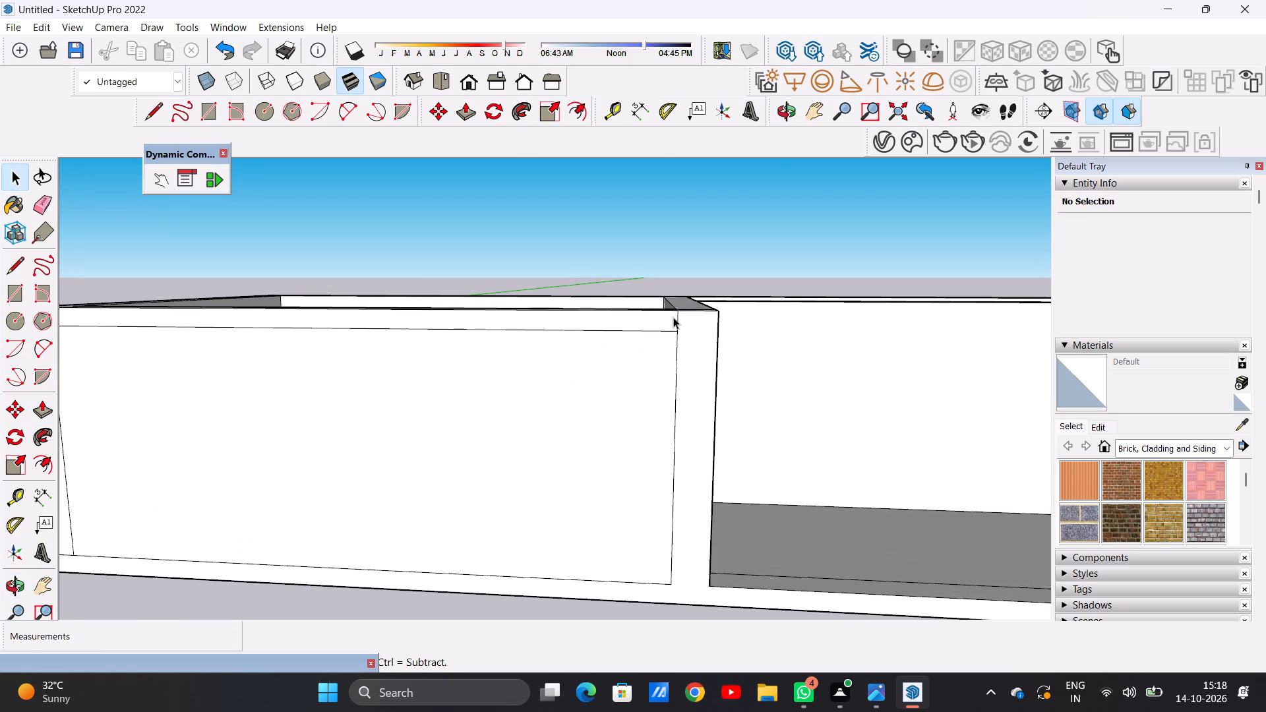
{"action": "key", "text": "e"}
{"action": "scroll", "coordinate": [677, 320], "scroll_direction": "up", "scroll_amount": 4}
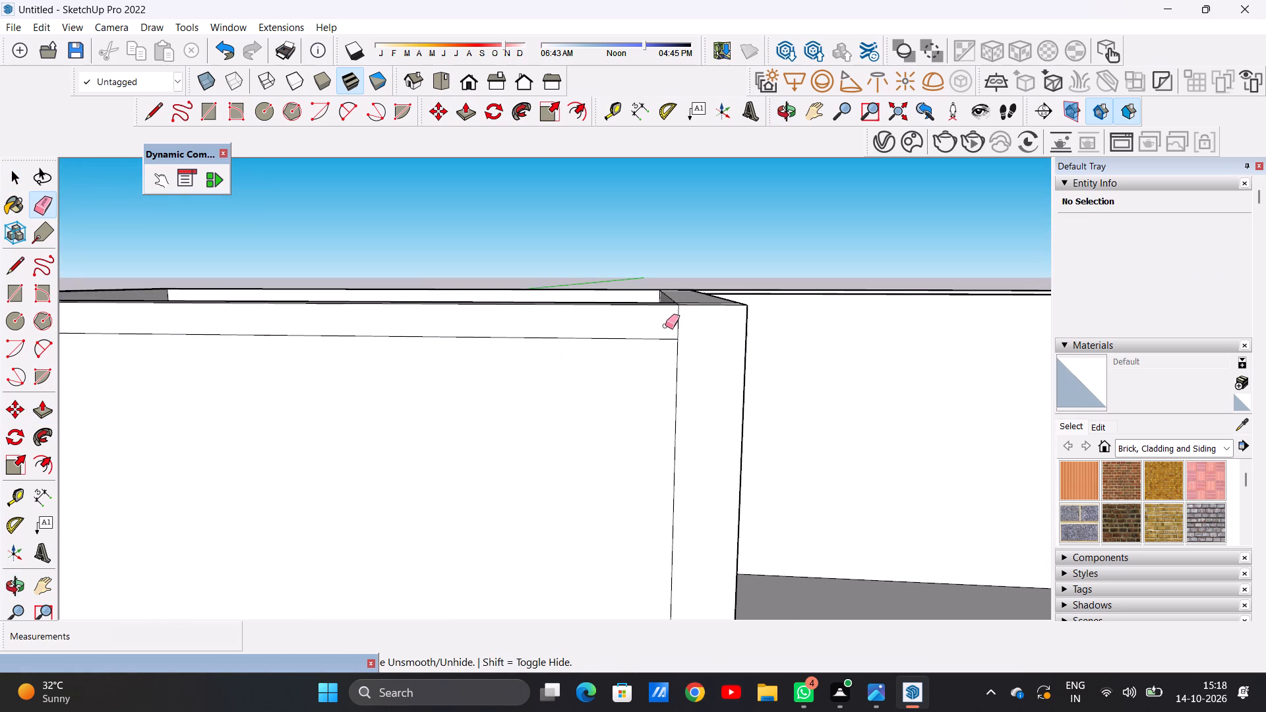
{"action": "left_click_drag", "start_coordinate": [669, 324], "coordinate": [681, 324]}
{"action": "key", "text": "space"}
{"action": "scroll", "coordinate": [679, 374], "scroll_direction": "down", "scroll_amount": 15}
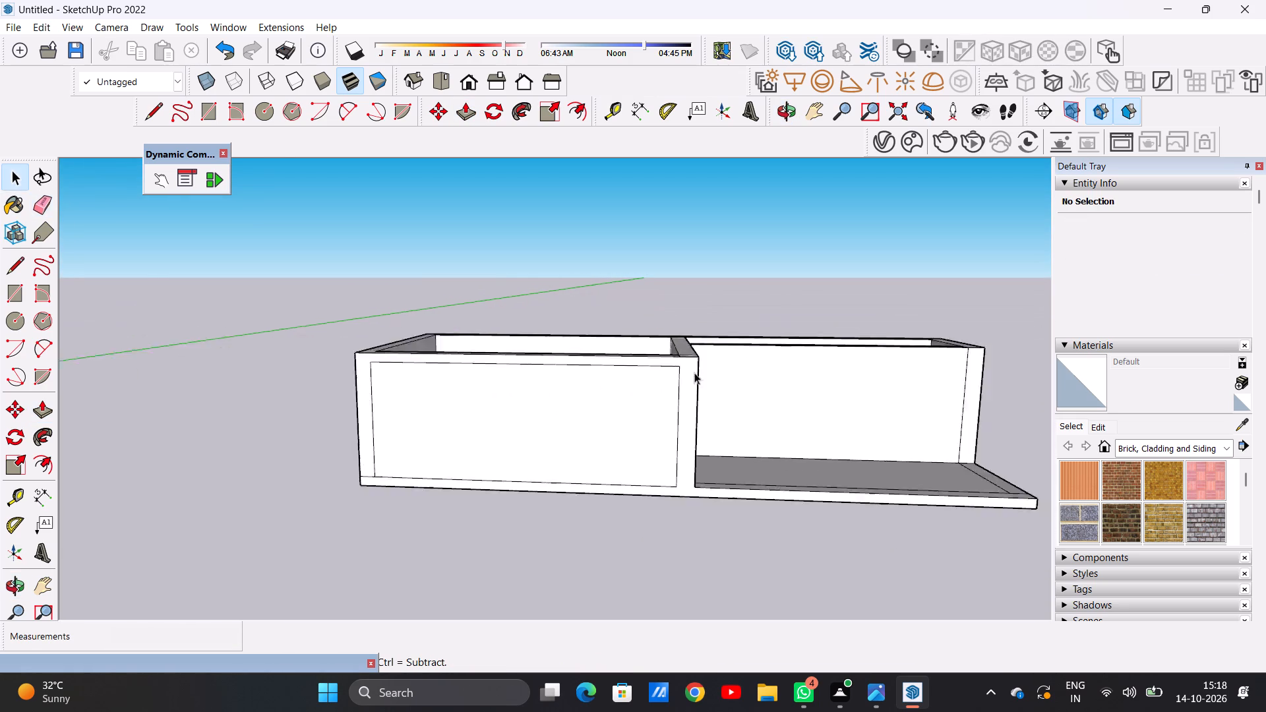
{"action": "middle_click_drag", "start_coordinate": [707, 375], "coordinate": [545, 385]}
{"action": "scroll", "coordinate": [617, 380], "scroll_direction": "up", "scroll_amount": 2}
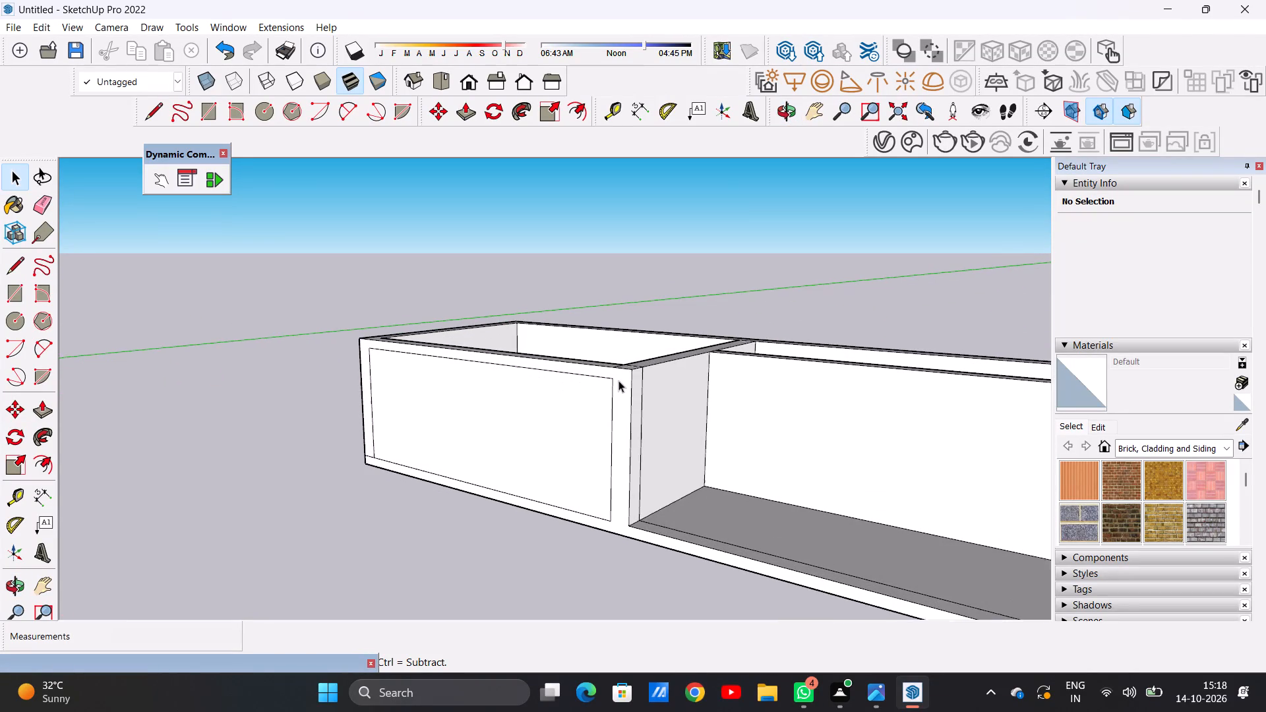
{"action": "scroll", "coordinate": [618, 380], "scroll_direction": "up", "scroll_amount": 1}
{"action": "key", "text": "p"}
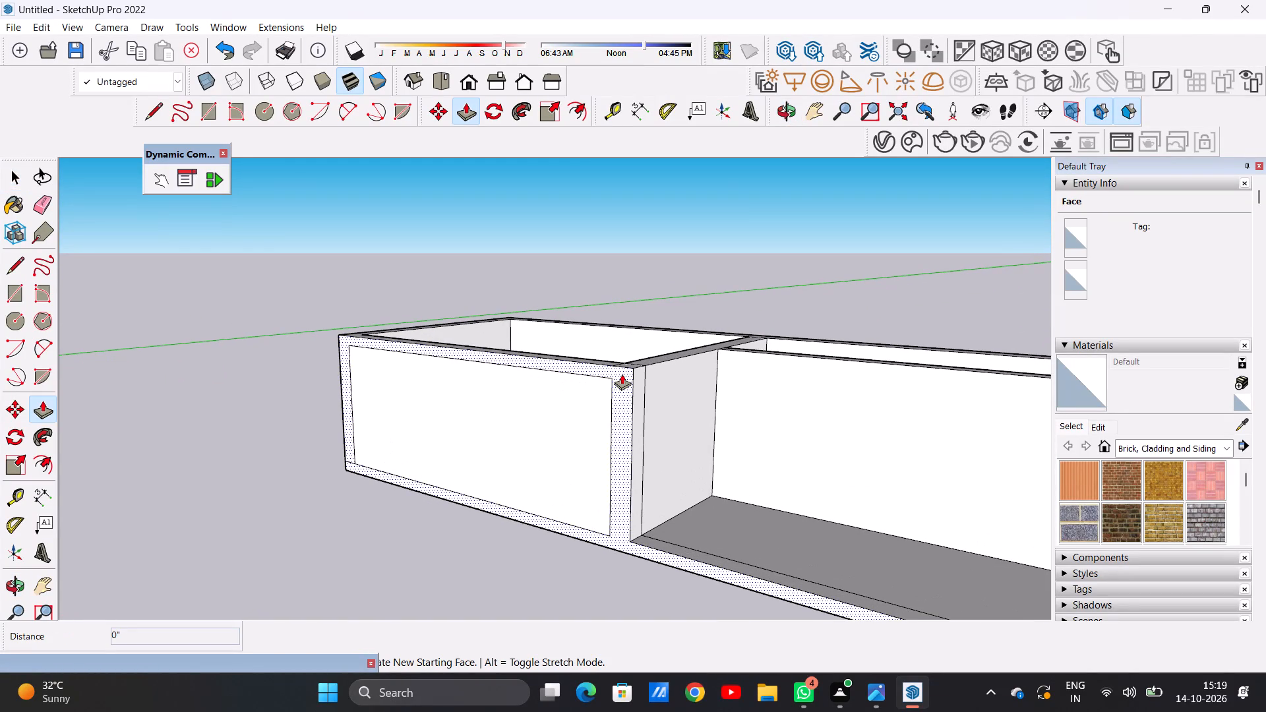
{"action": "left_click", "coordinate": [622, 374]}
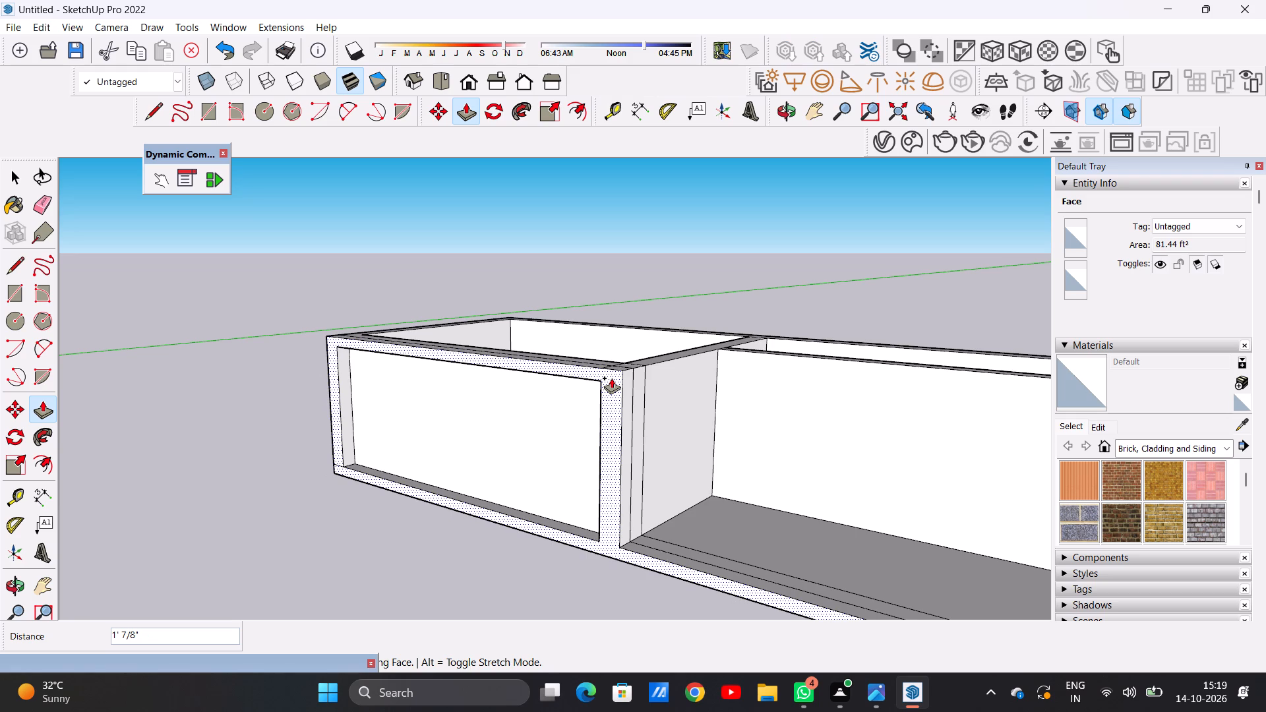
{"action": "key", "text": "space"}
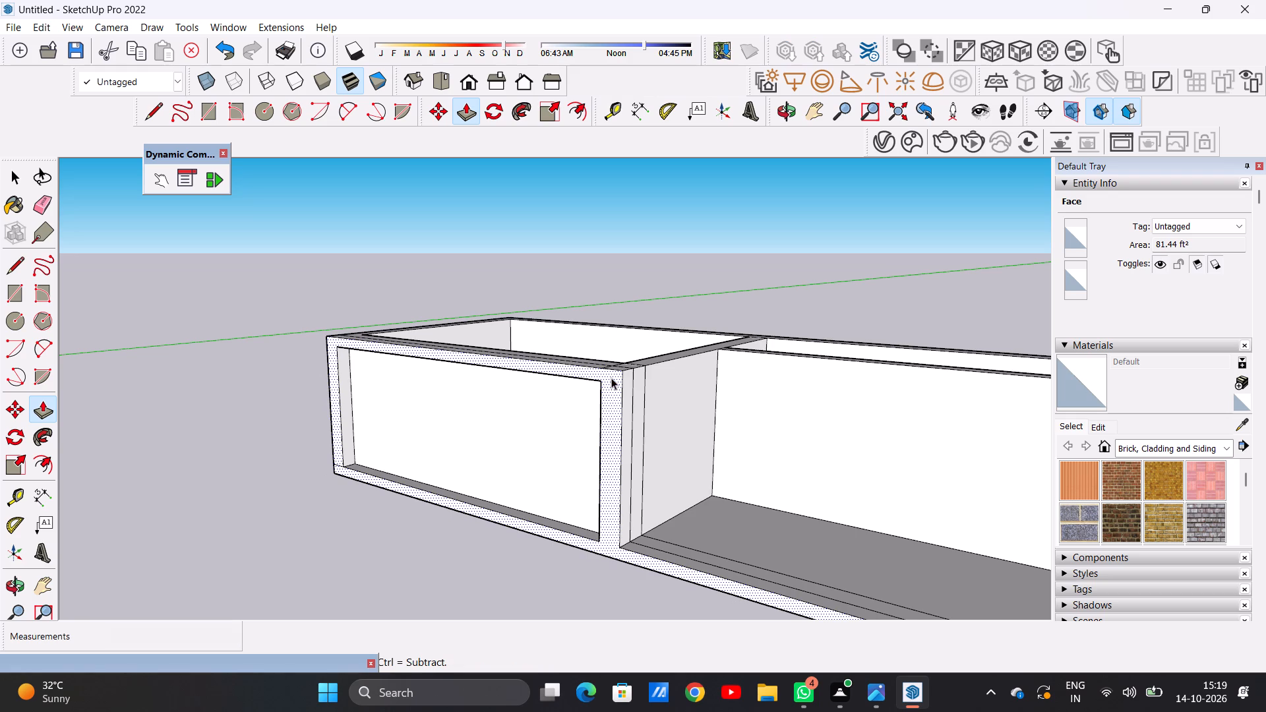
Draw a vertical line on the slab's front face from the central partition's right-hand foot corner to the slab's bottom edge.
{"action": "scroll", "coordinate": [626, 559], "scroll_direction": "up", "scroll_amount": 8}
{"action": "key", "text": "l"}
{"action": "scroll", "coordinate": [626, 554], "scroll_direction": "up", "scroll_amount": 2}
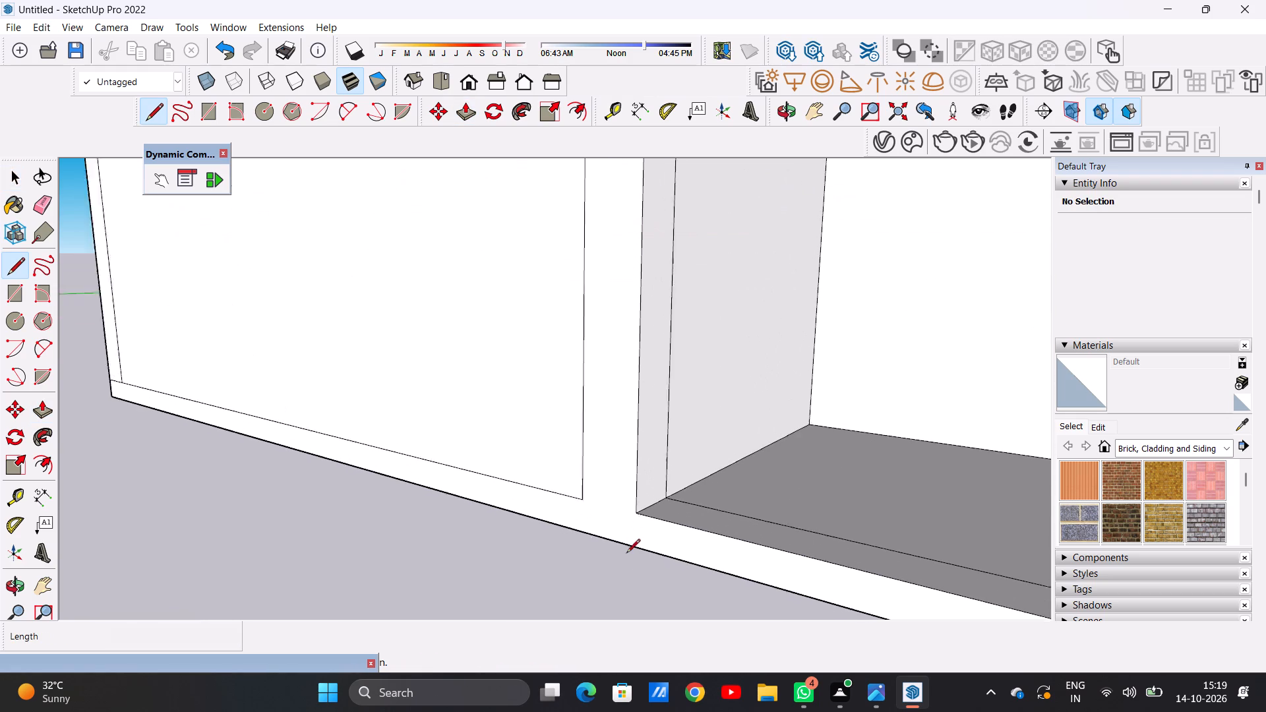
{"action": "scroll", "coordinate": [626, 554], "scroll_direction": "up", "scroll_amount": 4}
{"action": "left_click", "coordinate": [640, 492]}
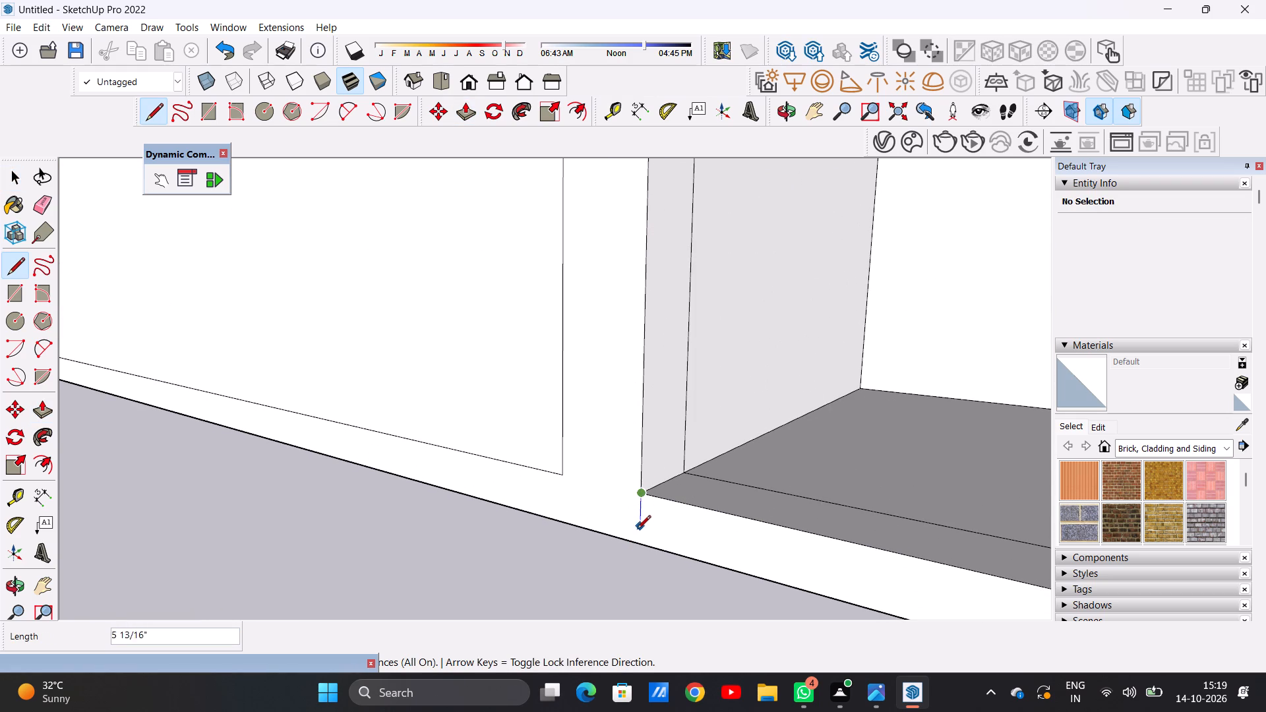
{"action": "left_click", "coordinate": [641, 546]}
{"action": "key", "text": "space"}
Push/Pull the border face around the left-hand room's front wall outward about 9 3/8" as a projecting frame.
{"action": "scroll", "coordinate": [640, 546], "scroll_direction": "down", "scroll_amount": 3}
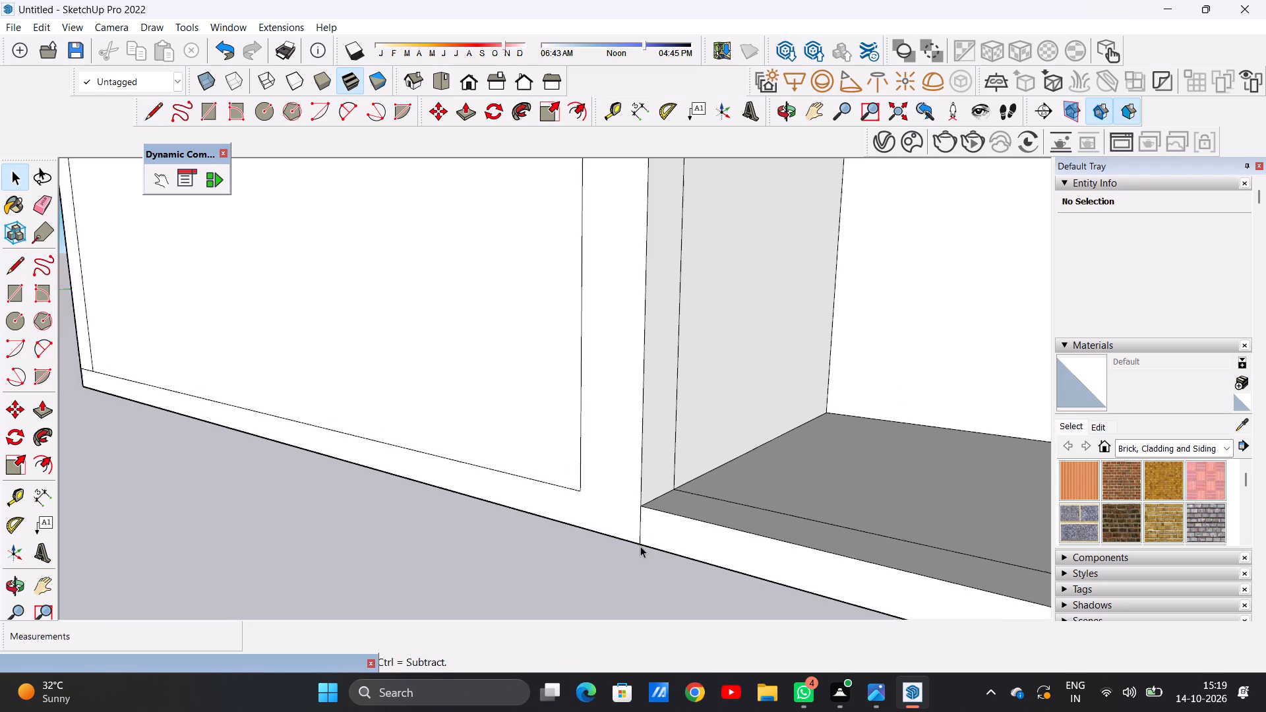
{"action": "scroll", "coordinate": [640, 546], "scroll_direction": "down", "scroll_amount": 12}
{"action": "scroll", "coordinate": [641, 402], "scroll_direction": "up", "scroll_amount": 2}
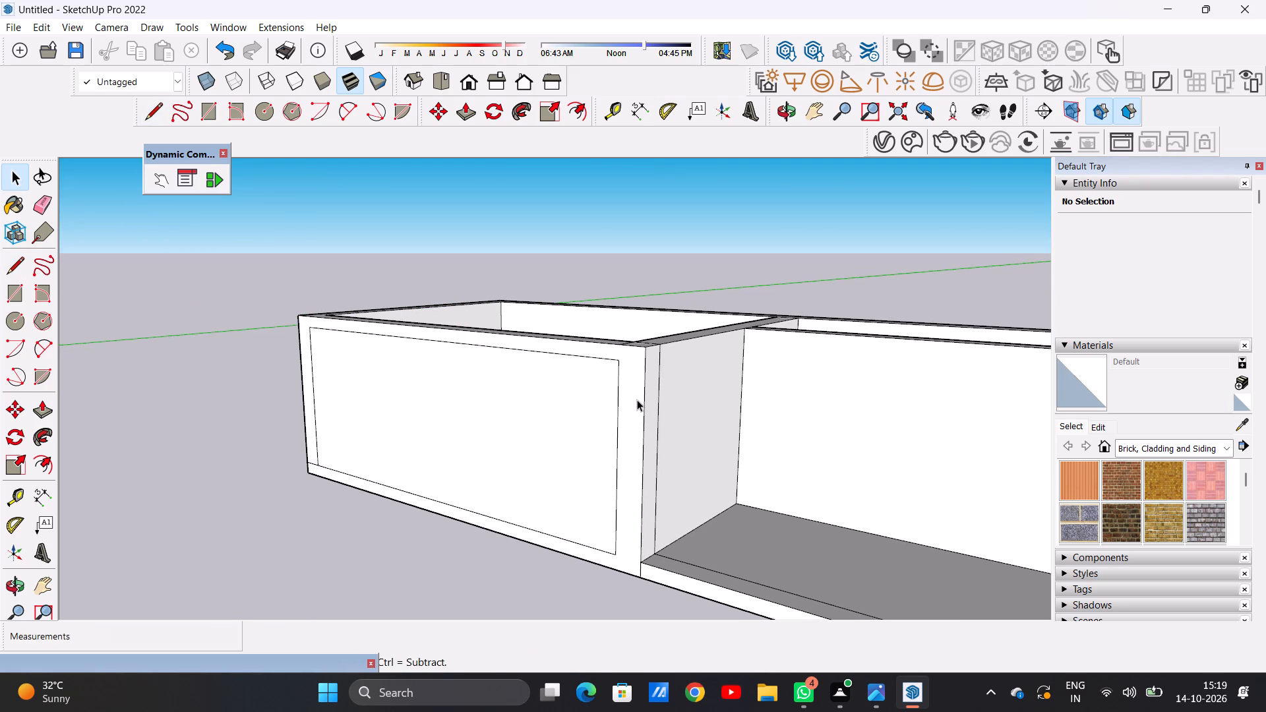
{"action": "key", "text": "p"}
{"action": "left_click", "coordinate": [630, 378]}
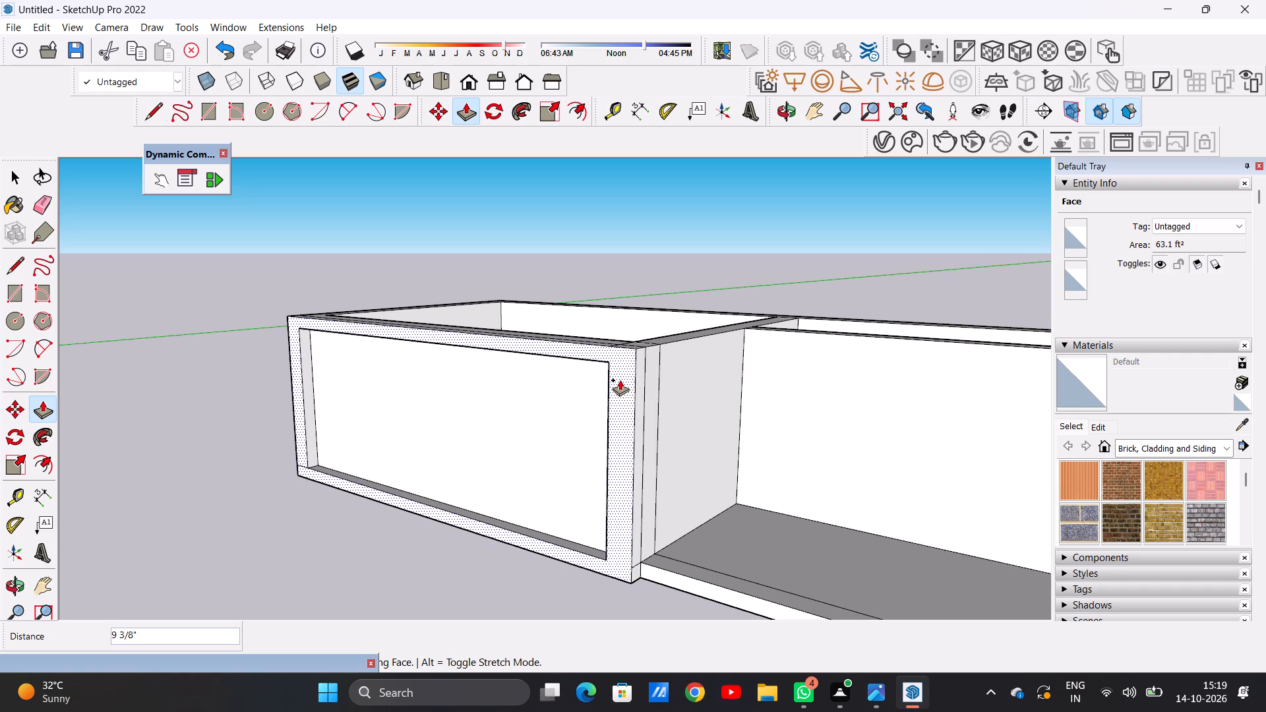
{"action": "left_click", "coordinate": [618, 382]}
{"action": "key", "text": "space"}
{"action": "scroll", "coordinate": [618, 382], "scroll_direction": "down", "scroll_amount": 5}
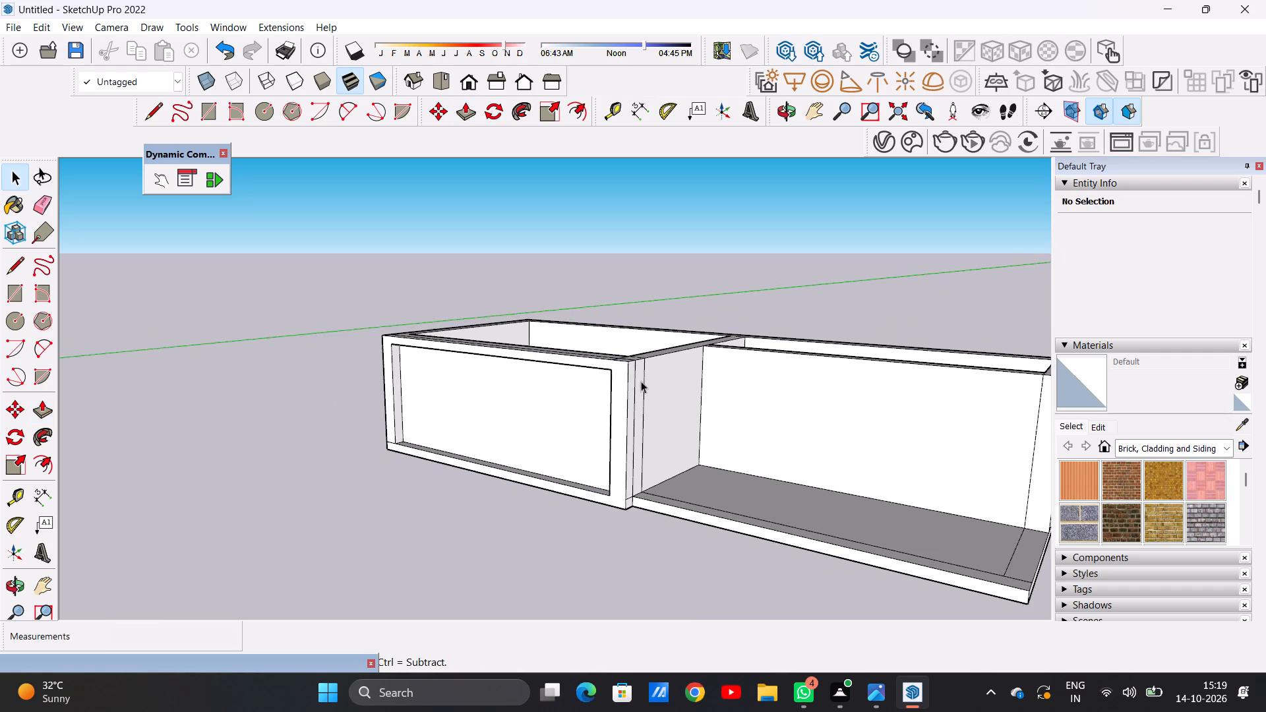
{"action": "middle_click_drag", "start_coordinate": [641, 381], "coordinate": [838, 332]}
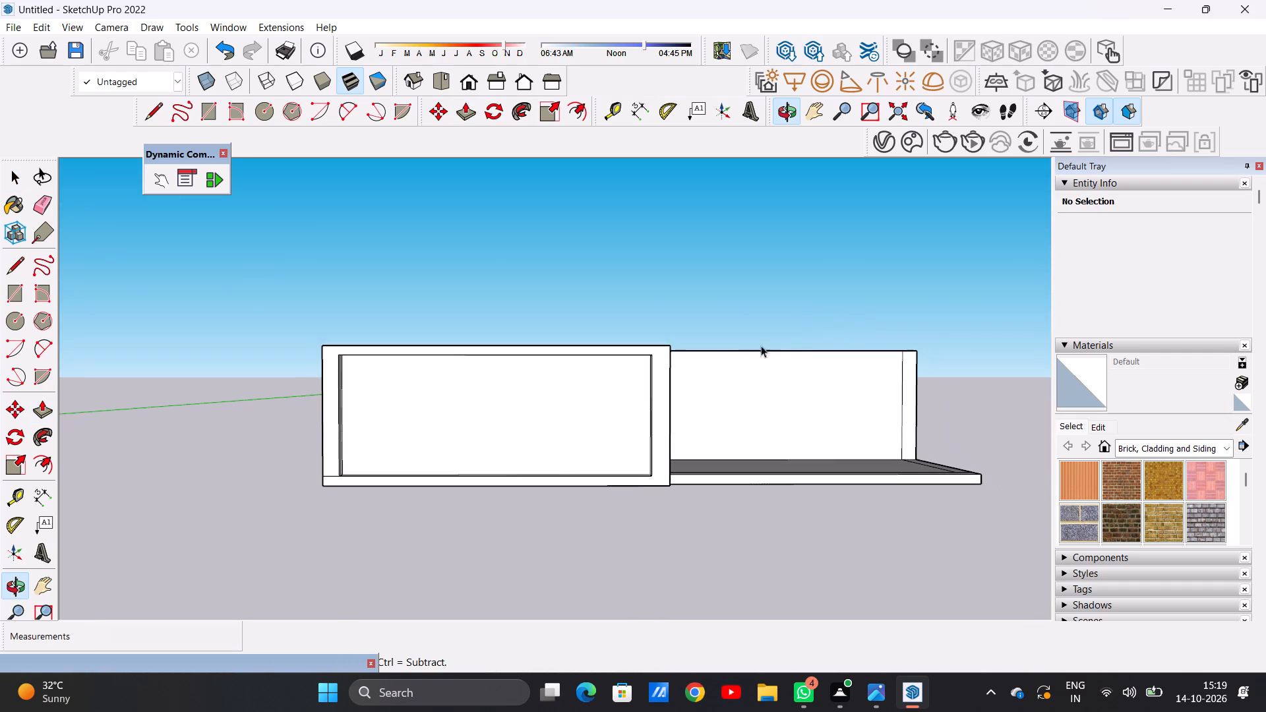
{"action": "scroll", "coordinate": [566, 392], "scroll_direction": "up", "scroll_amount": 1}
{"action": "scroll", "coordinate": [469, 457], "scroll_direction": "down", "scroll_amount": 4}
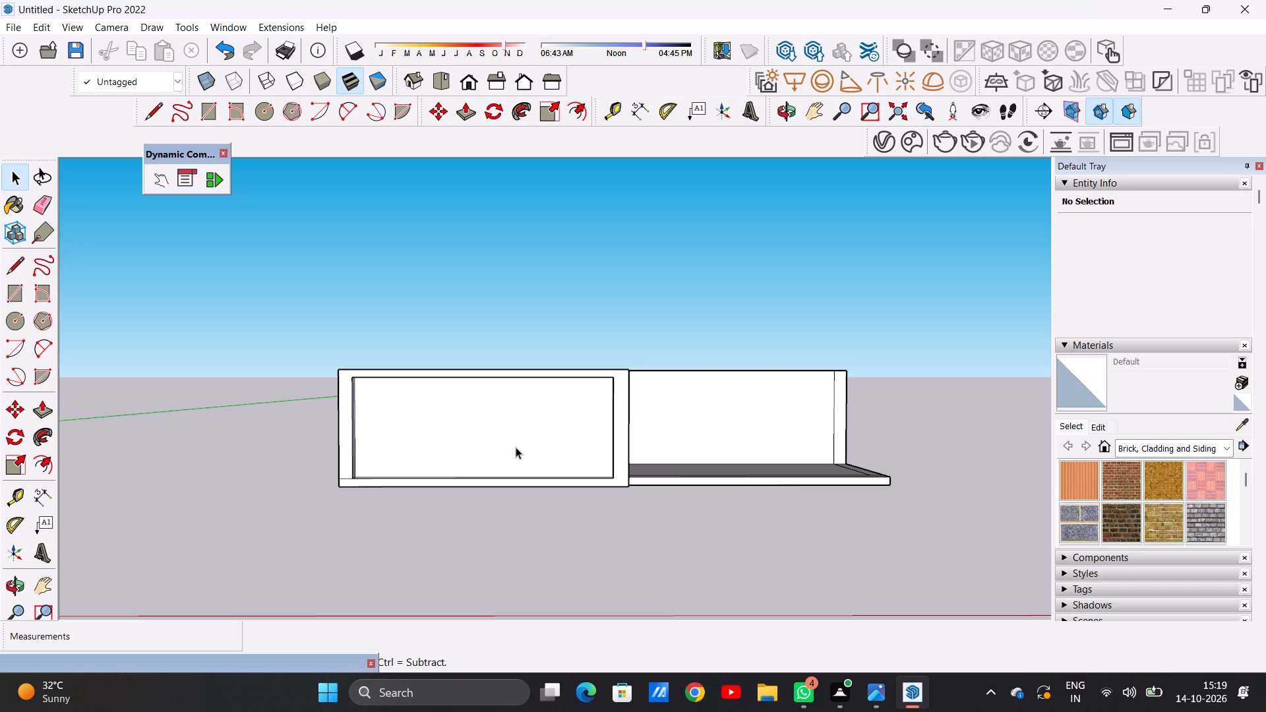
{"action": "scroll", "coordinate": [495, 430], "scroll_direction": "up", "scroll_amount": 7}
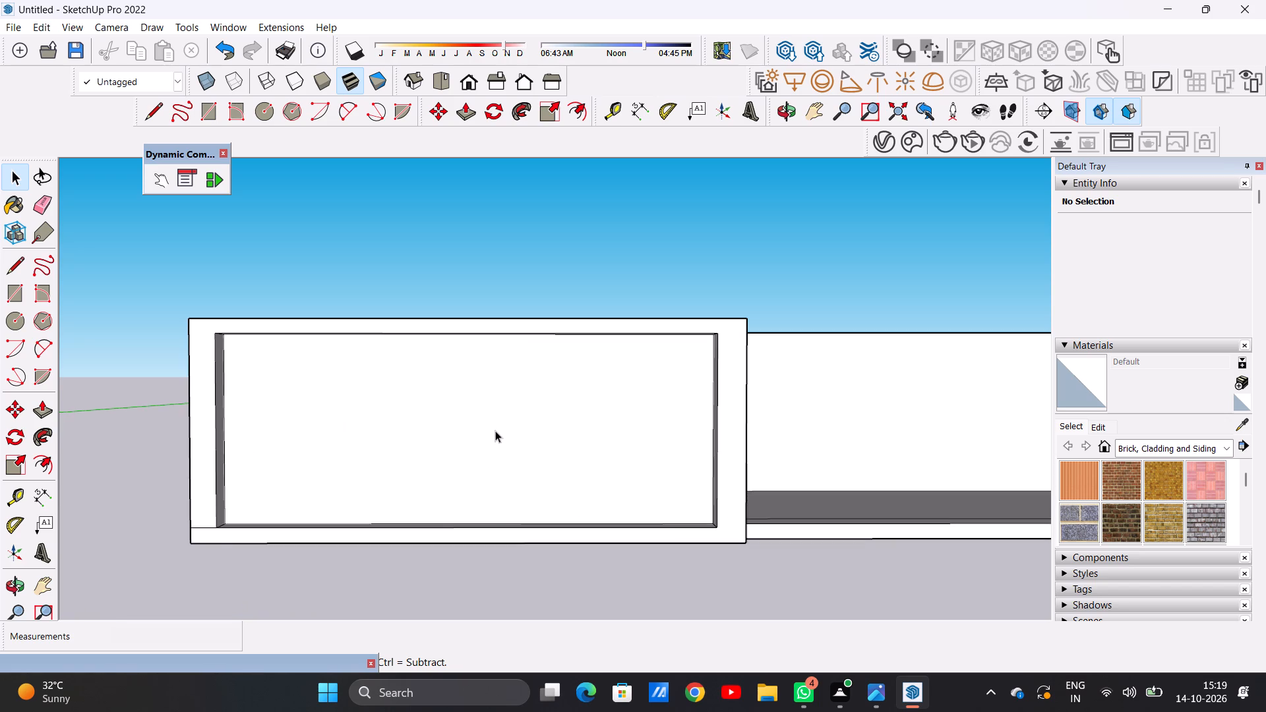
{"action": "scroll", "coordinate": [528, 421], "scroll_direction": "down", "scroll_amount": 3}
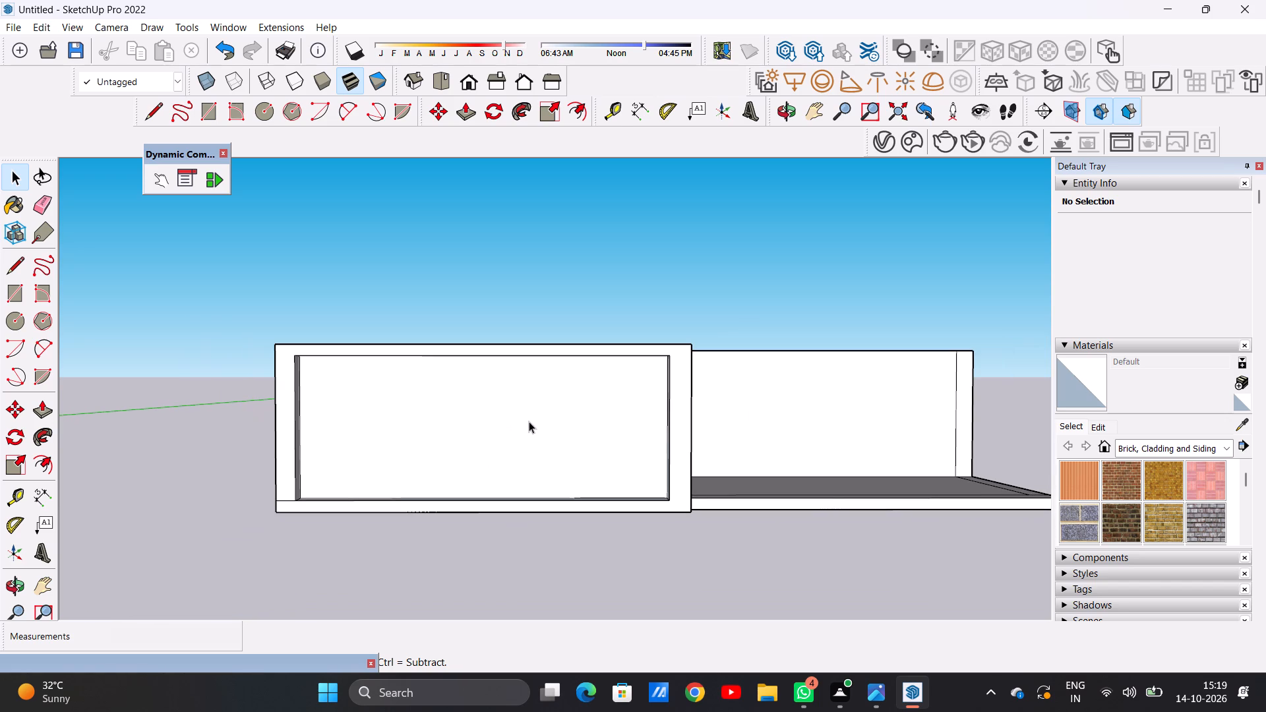
Examine the projecting frame around the left-hand room's front from the front, the side and above.
{"action": "scroll", "coordinate": [529, 421], "scroll_direction": "down", "scroll_amount": 5}
{"action": "middle_click_drag", "start_coordinate": [426, 415], "coordinate": [701, 486]}
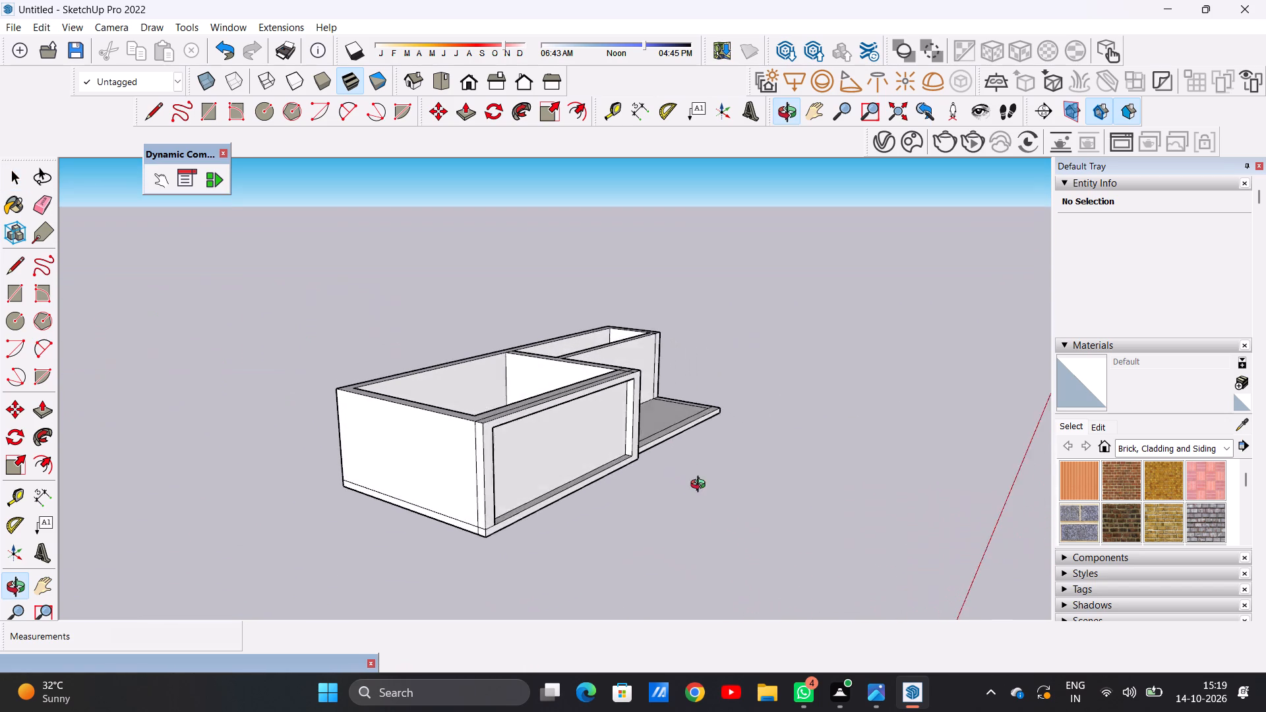
{"action": "middle_click_drag", "start_coordinate": [701, 486], "coordinate": [711, 492]}
{"action": "scroll", "coordinate": [481, 460], "scroll_direction": "up", "scroll_amount": 6}
{"action": "middle_click_drag", "start_coordinate": [481, 457], "coordinate": [493, 536]}
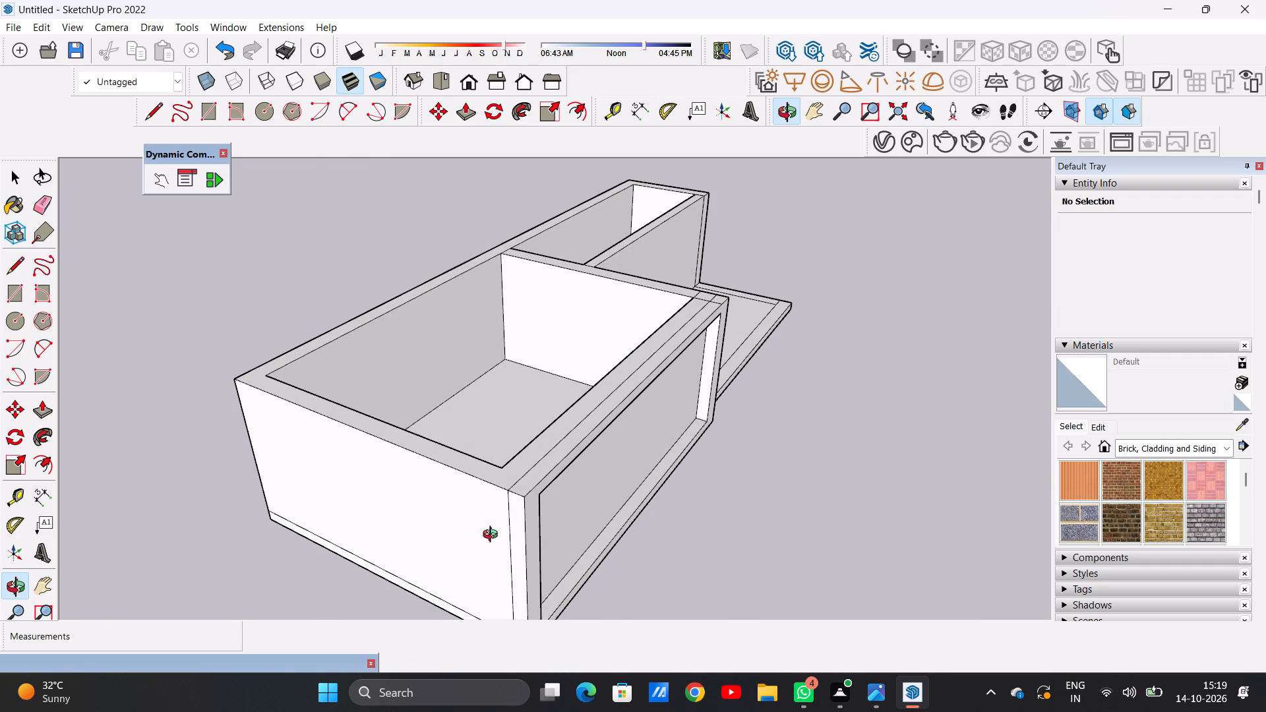
{"action": "middle_click_drag", "start_coordinate": [493, 536], "coordinate": [493, 537]}
{"action": "scroll", "coordinate": [458, 331], "scroll_direction": "down", "scroll_amount": 6}
{"action": "middle_click_drag", "start_coordinate": [606, 380], "coordinate": [284, 318]}
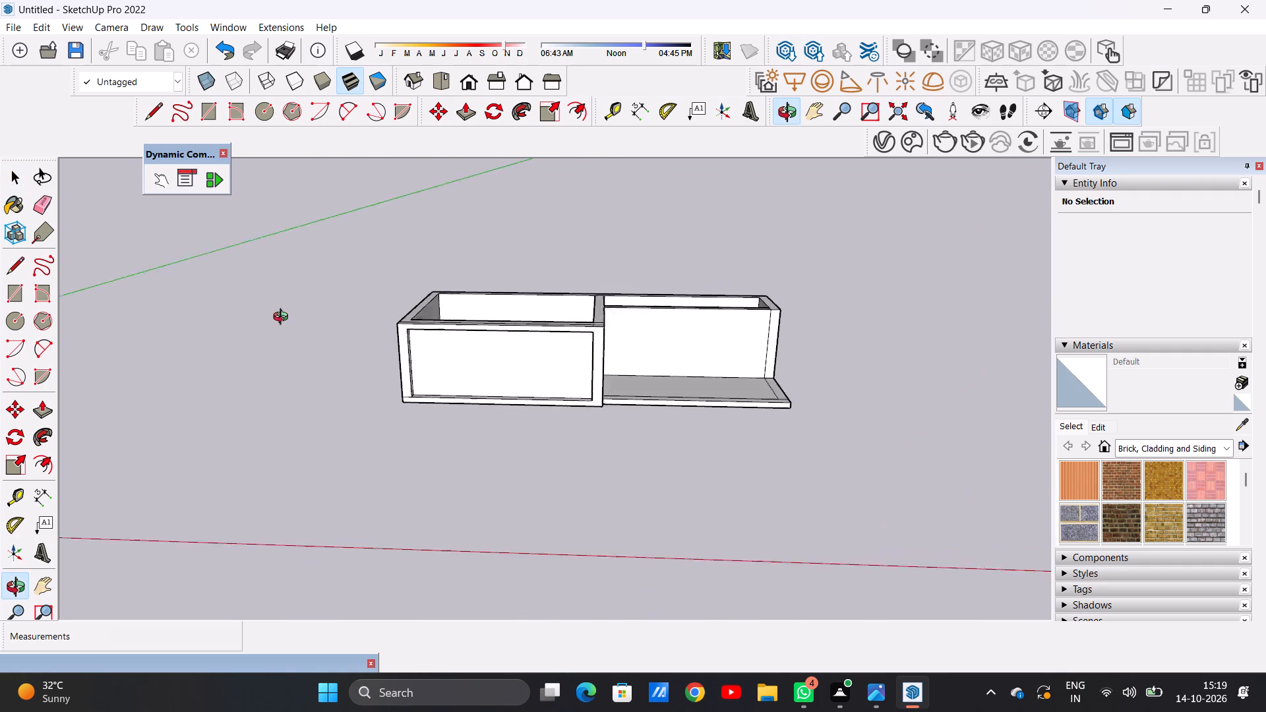
{"action": "middle_click_drag", "start_coordinate": [284, 318], "coordinate": [316, 268]}
{"action": "scroll", "coordinate": [470, 390], "scroll_direction": "up", "scroll_amount": 5}
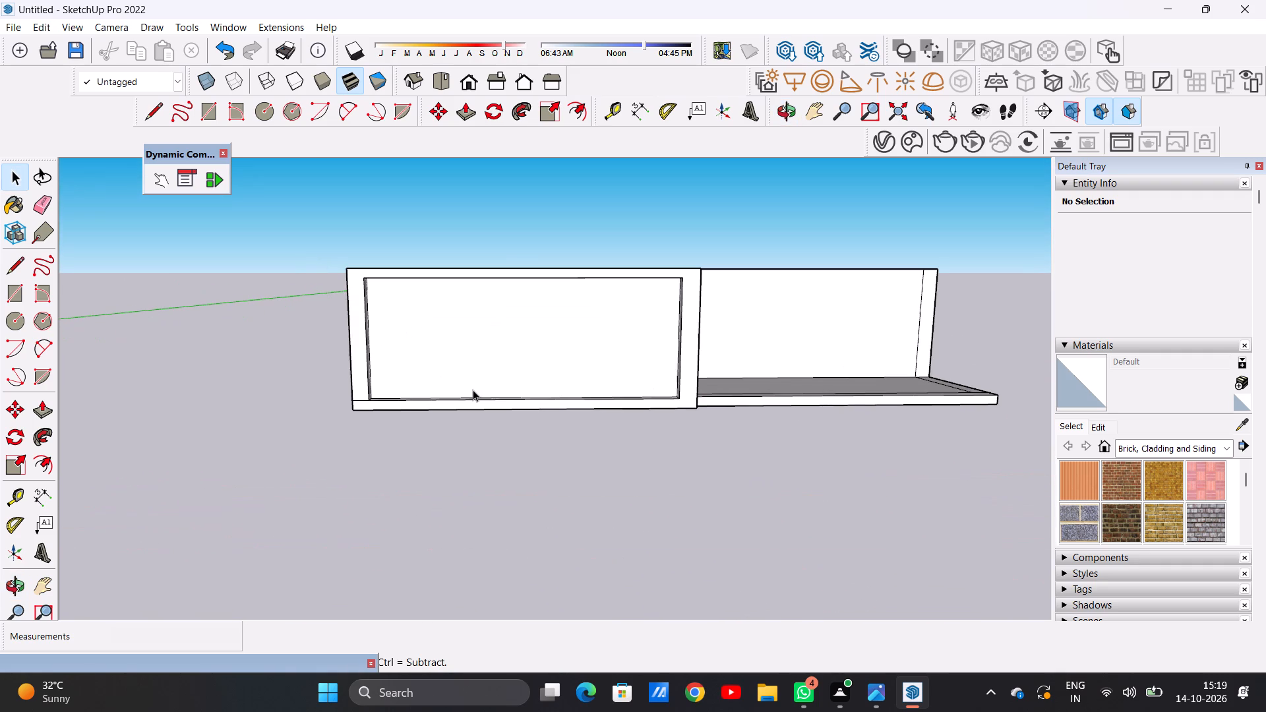
{"action": "scroll", "coordinate": [475, 394], "scroll_direction": "down", "scroll_amount": 5}
{"action": "scroll", "coordinate": [502, 343], "scroll_direction": "up", "scroll_amount": 6}
{"action": "scroll", "coordinate": [502, 343], "scroll_direction": "down", "scroll_amount": 1}
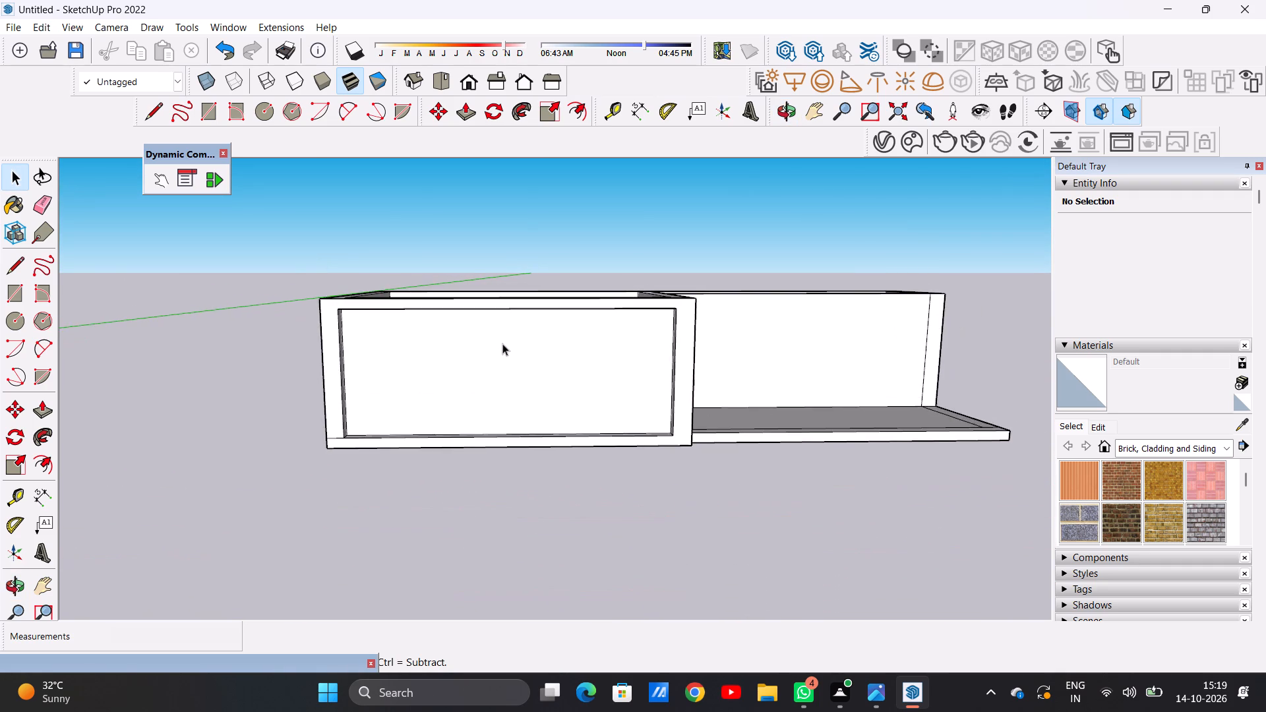
{"action": "middle_click_drag", "start_coordinate": [529, 367], "coordinate": [499, 343]}
{"action": "scroll", "coordinate": [500, 384], "scroll_direction": "down", "scroll_amount": 6}
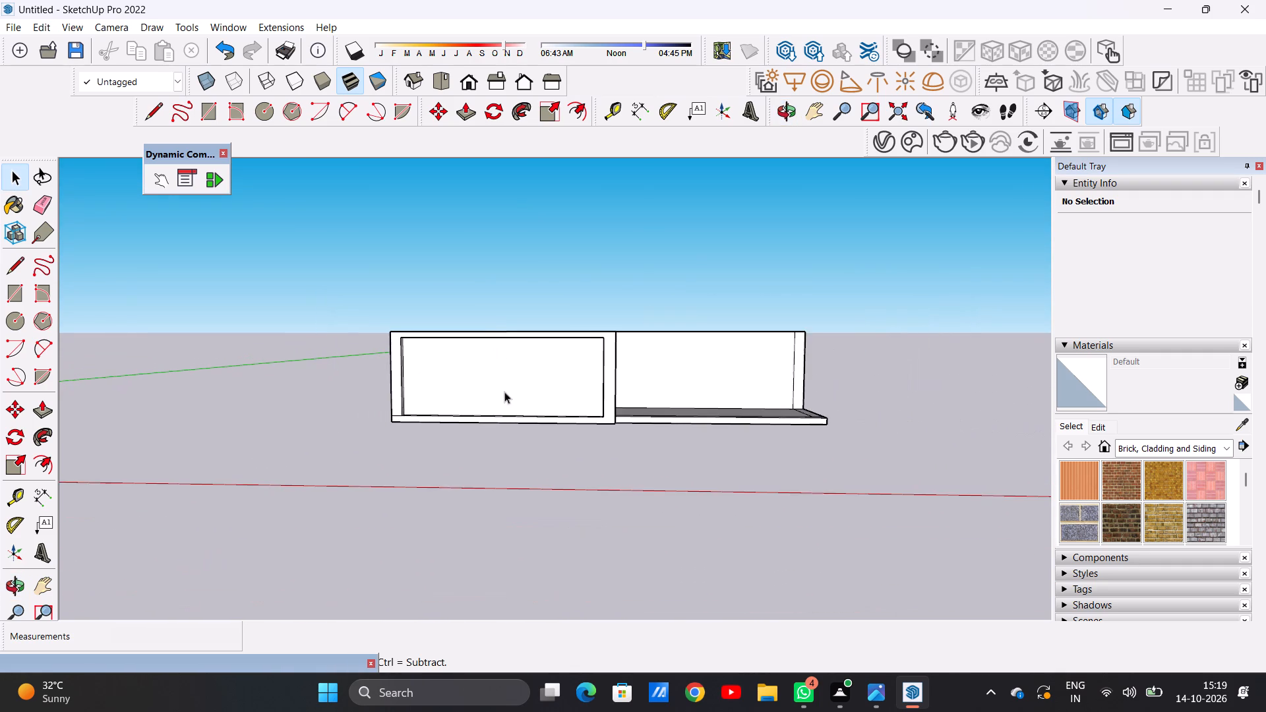
{"action": "scroll", "coordinate": [496, 373], "scroll_direction": "up", "scroll_amount": 3}
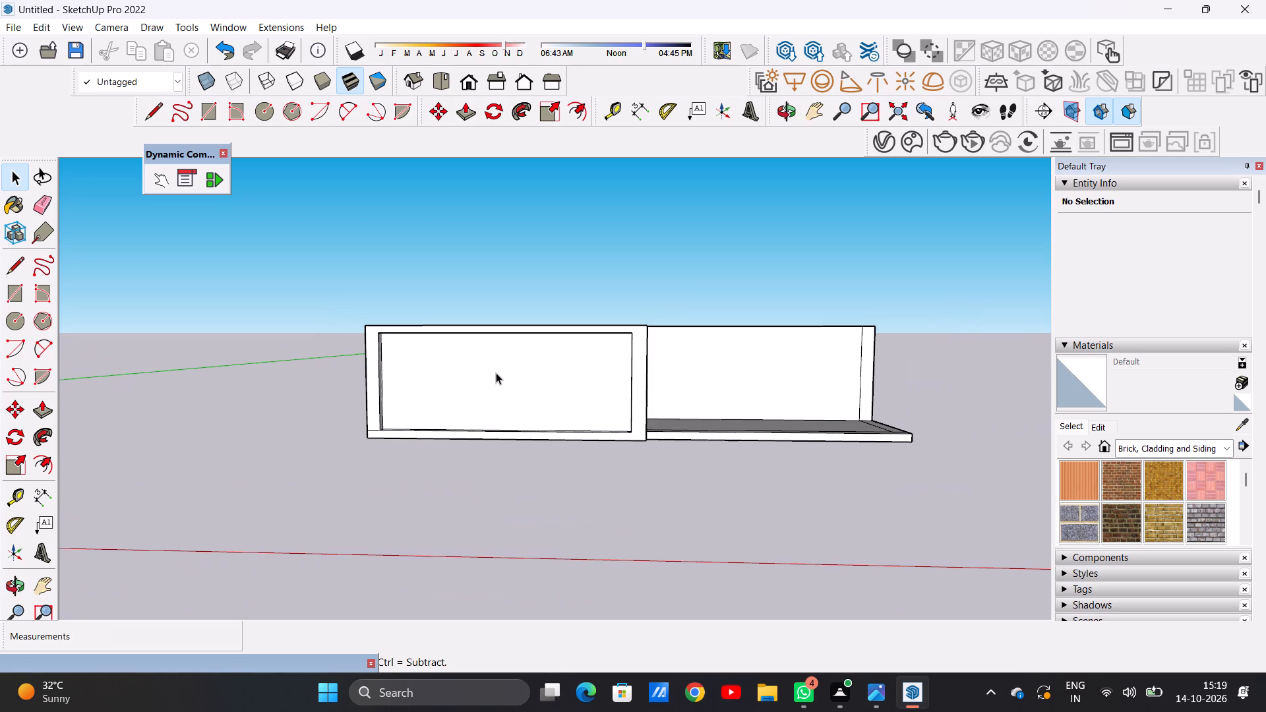
{"action": "scroll", "coordinate": [496, 372], "scroll_direction": "down", "scroll_amount": 8}
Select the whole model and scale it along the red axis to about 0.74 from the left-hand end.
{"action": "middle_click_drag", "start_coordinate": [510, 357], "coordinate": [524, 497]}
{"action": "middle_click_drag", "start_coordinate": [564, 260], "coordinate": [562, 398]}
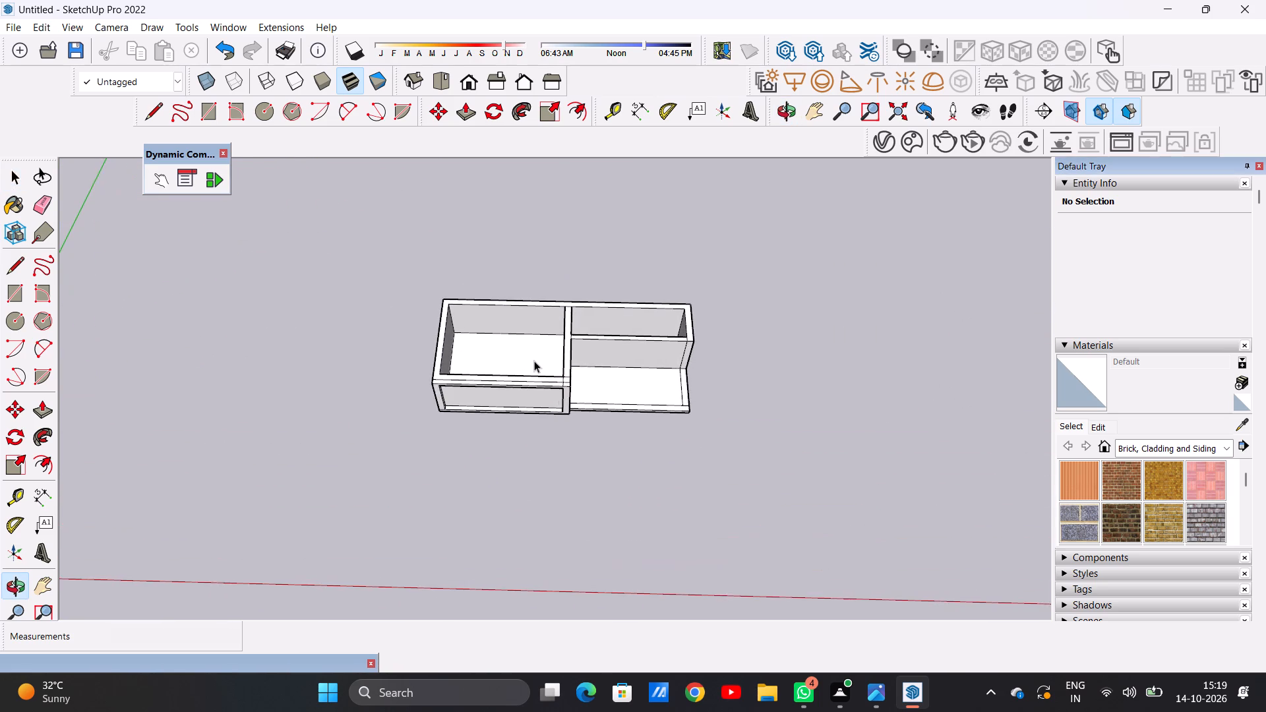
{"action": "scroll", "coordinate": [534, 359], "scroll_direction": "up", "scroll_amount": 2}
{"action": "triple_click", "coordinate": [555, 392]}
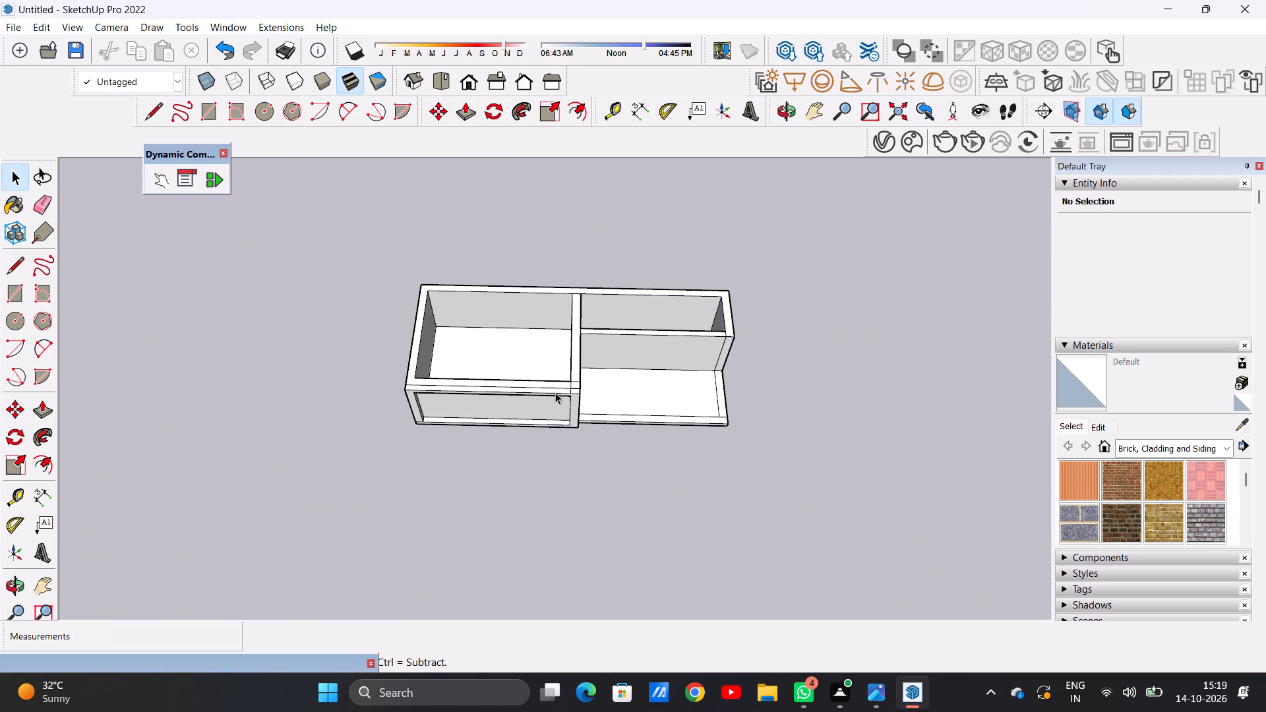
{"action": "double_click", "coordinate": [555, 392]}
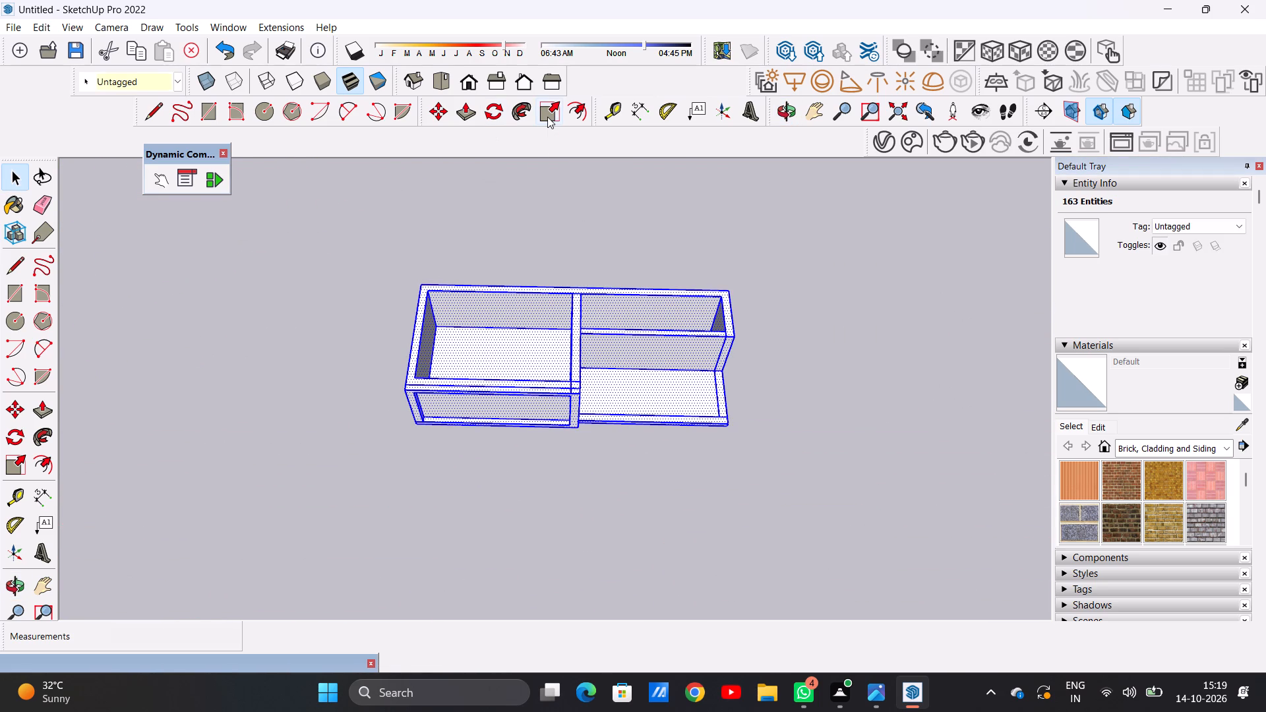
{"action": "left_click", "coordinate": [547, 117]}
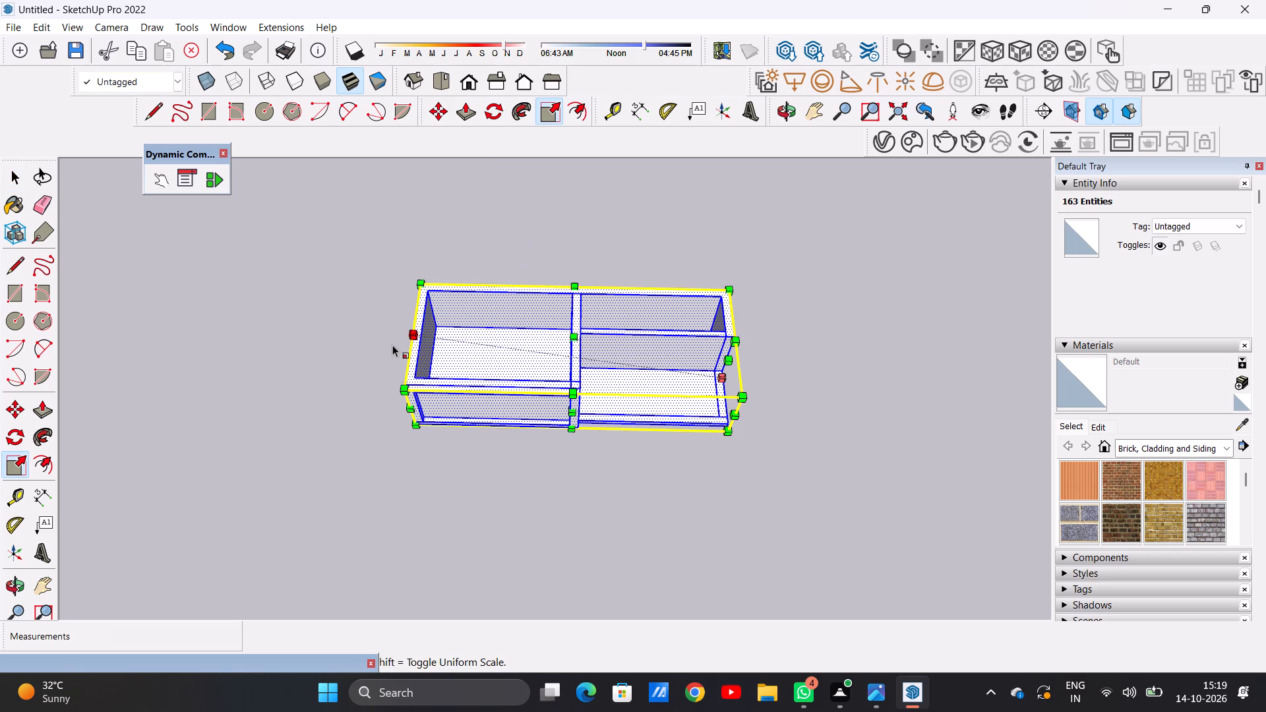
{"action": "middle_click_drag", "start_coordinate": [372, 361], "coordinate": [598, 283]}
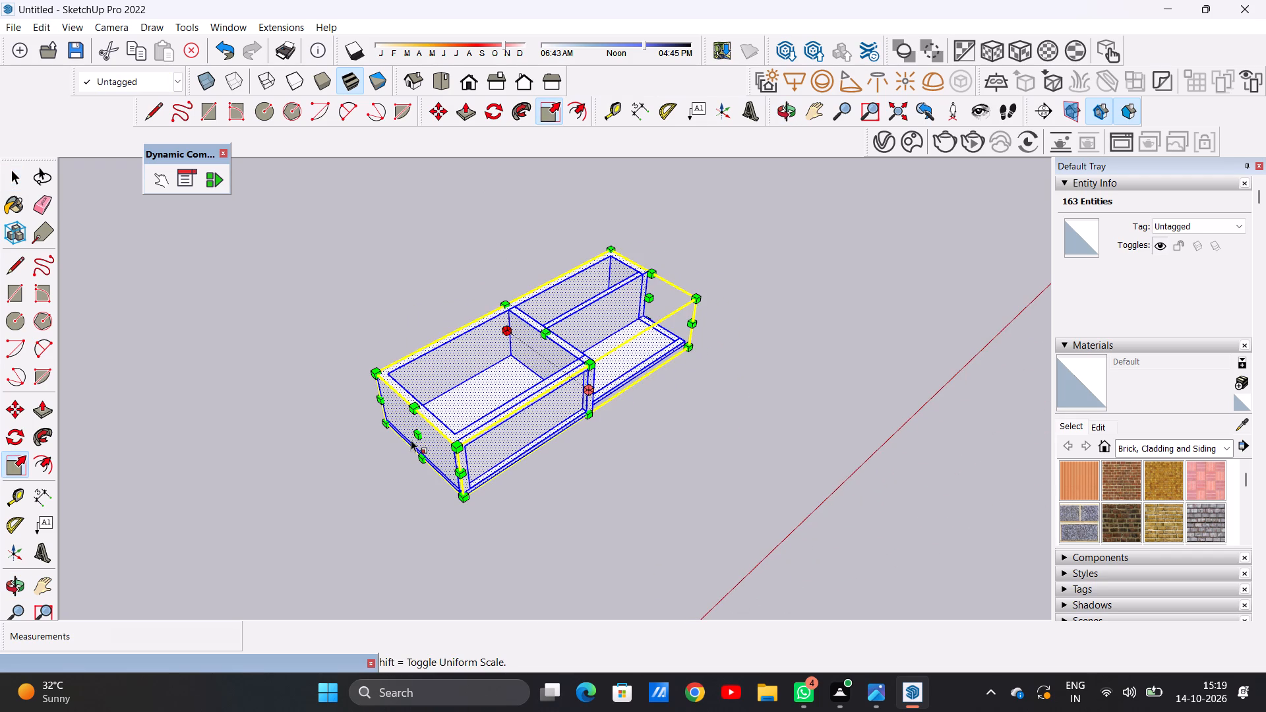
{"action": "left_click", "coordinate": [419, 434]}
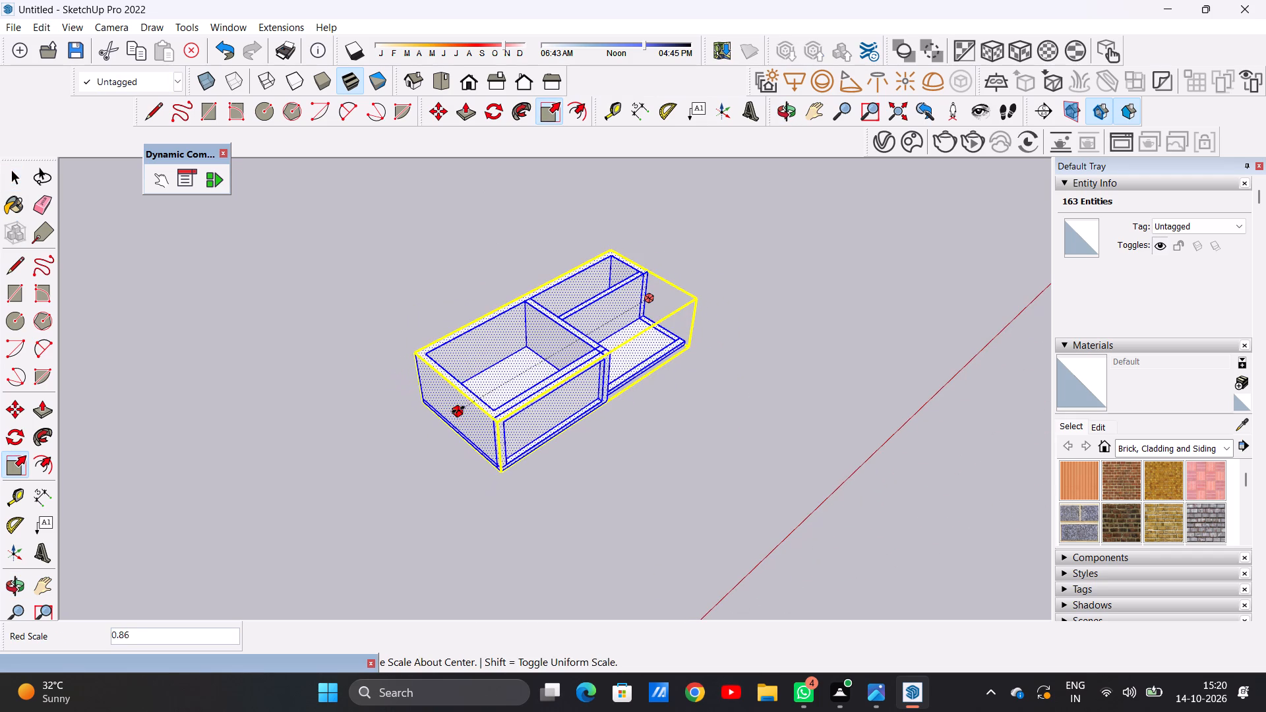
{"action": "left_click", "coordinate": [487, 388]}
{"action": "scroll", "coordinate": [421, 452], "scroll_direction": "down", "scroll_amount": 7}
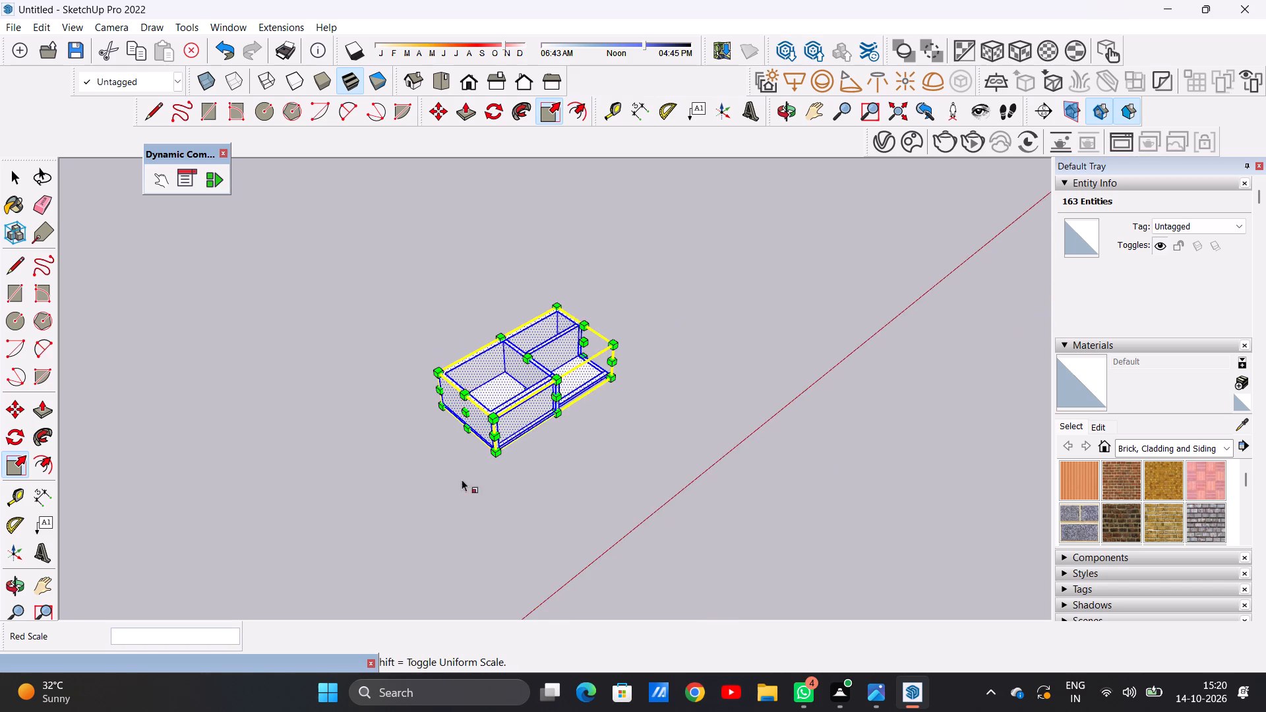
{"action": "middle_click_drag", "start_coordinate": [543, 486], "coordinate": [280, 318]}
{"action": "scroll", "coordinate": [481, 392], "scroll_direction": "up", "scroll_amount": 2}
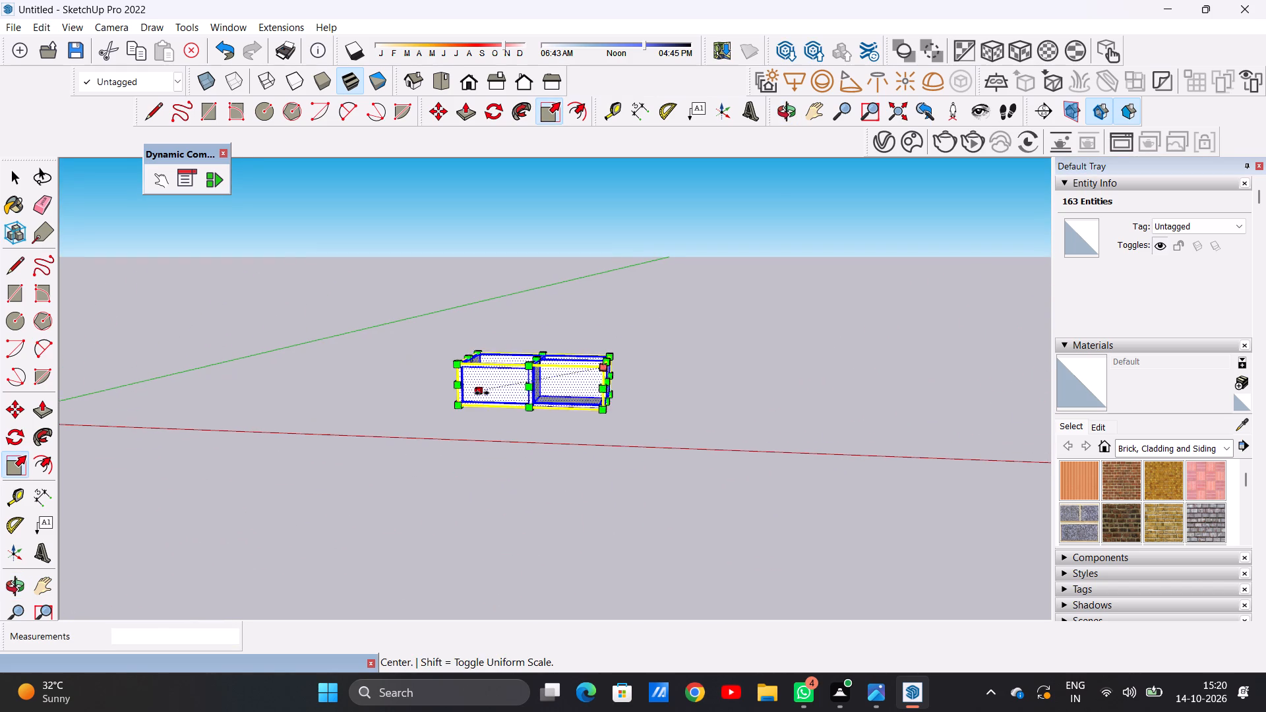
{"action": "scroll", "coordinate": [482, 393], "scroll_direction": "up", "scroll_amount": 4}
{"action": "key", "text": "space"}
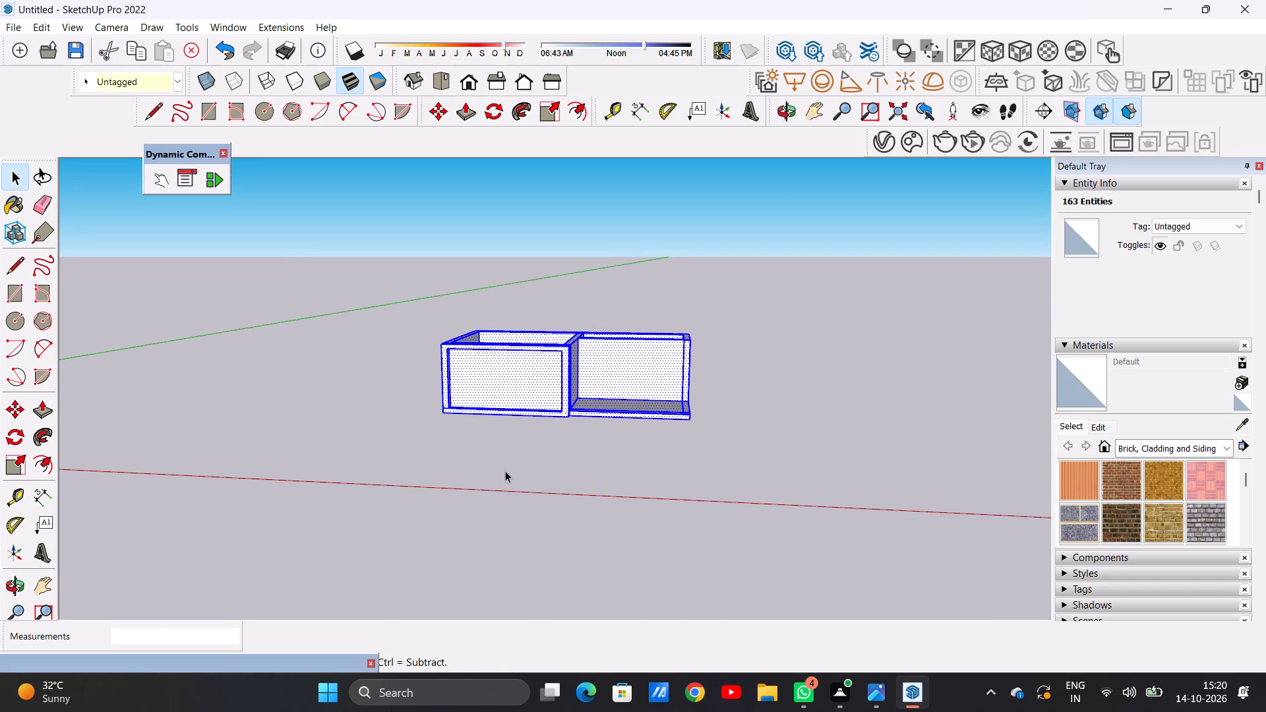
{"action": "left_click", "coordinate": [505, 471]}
Examine the rescaled building's front elevation and frame proportions from several distances and angles.
{"action": "scroll", "coordinate": [518, 386], "scroll_direction": "up", "scroll_amount": 8}
{"action": "middle_click_drag", "start_coordinate": [527, 411], "coordinate": [543, 405]}
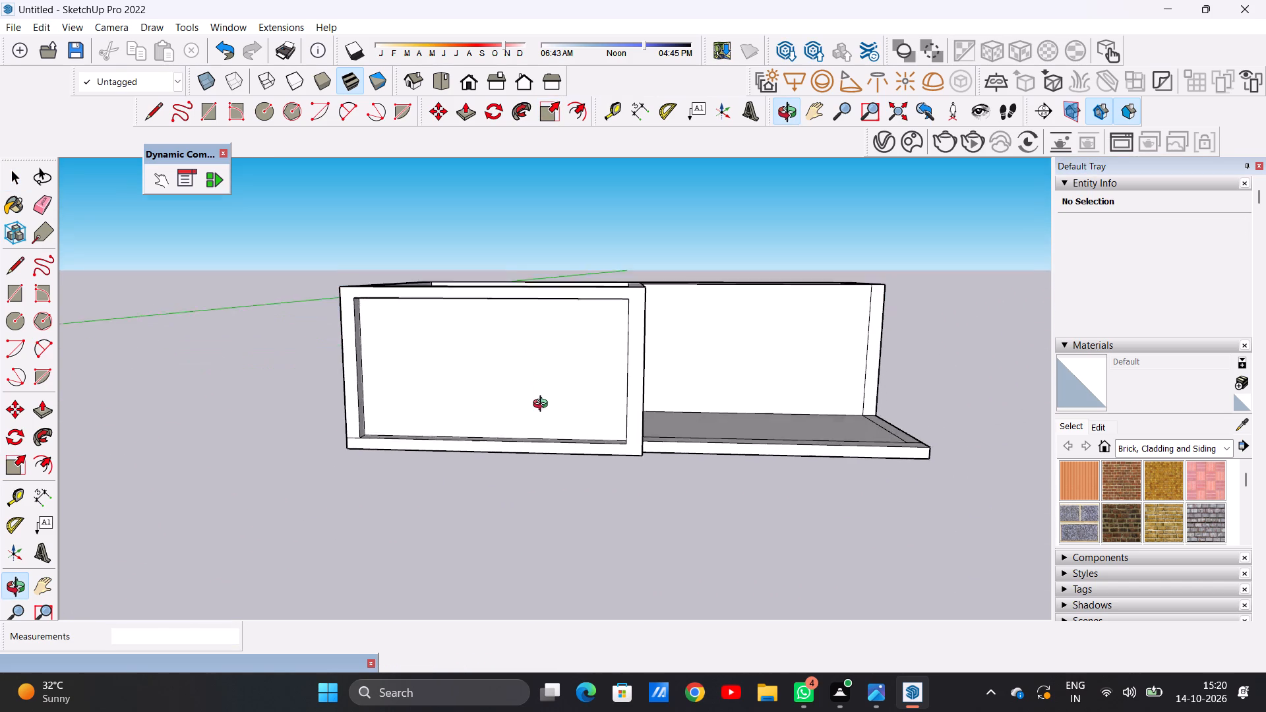
{"action": "middle_click_drag", "start_coordinate": [543, 405], "coordinate": [543, 411]}
{"action": "scroll", "coordinate": [543, 411], "scroll_direction": "down", "scroll_amount": 5}
{"action": "middle_click_drag", "start_coordinate": [540, 413], "coordinate": [560, 386]}
{"action": "scroll", "coordinate": [570, 380], "scroll_direction": "up", "scroll_amount": 4}
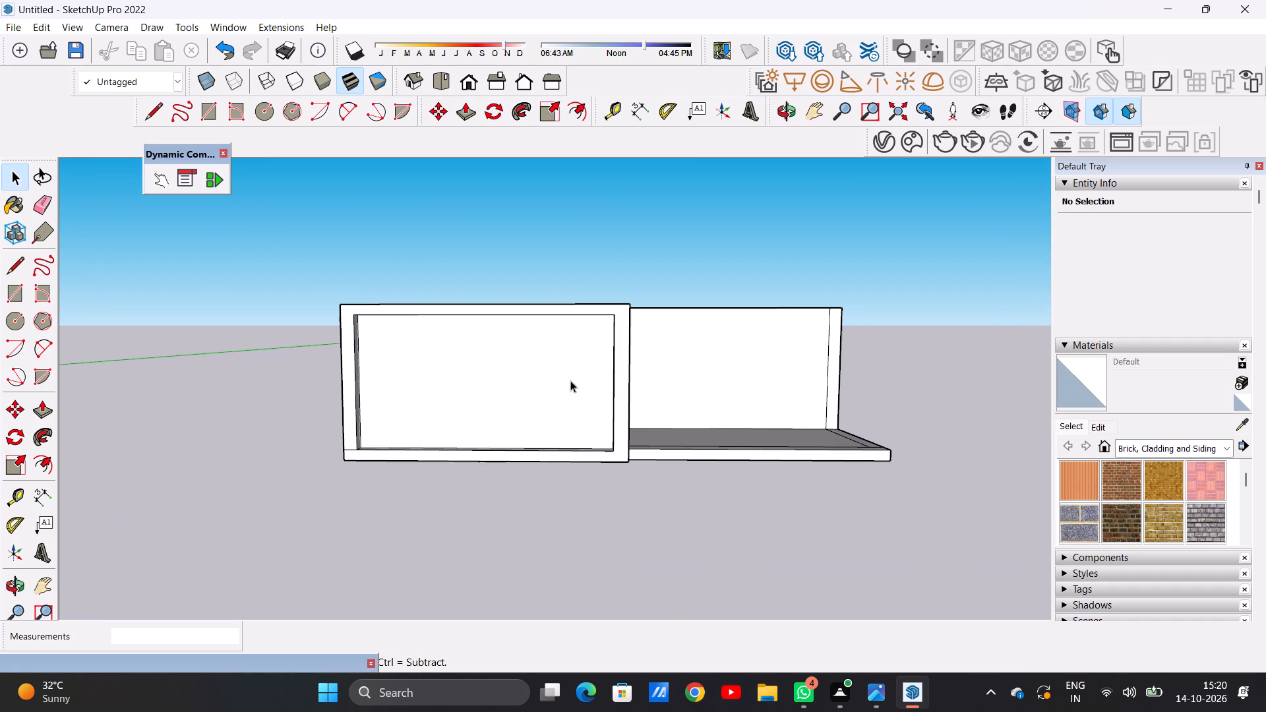
{"action": "scroll", "coordinate": [570, 380], "scroll_direction": "down", "scroll_amount": 3}
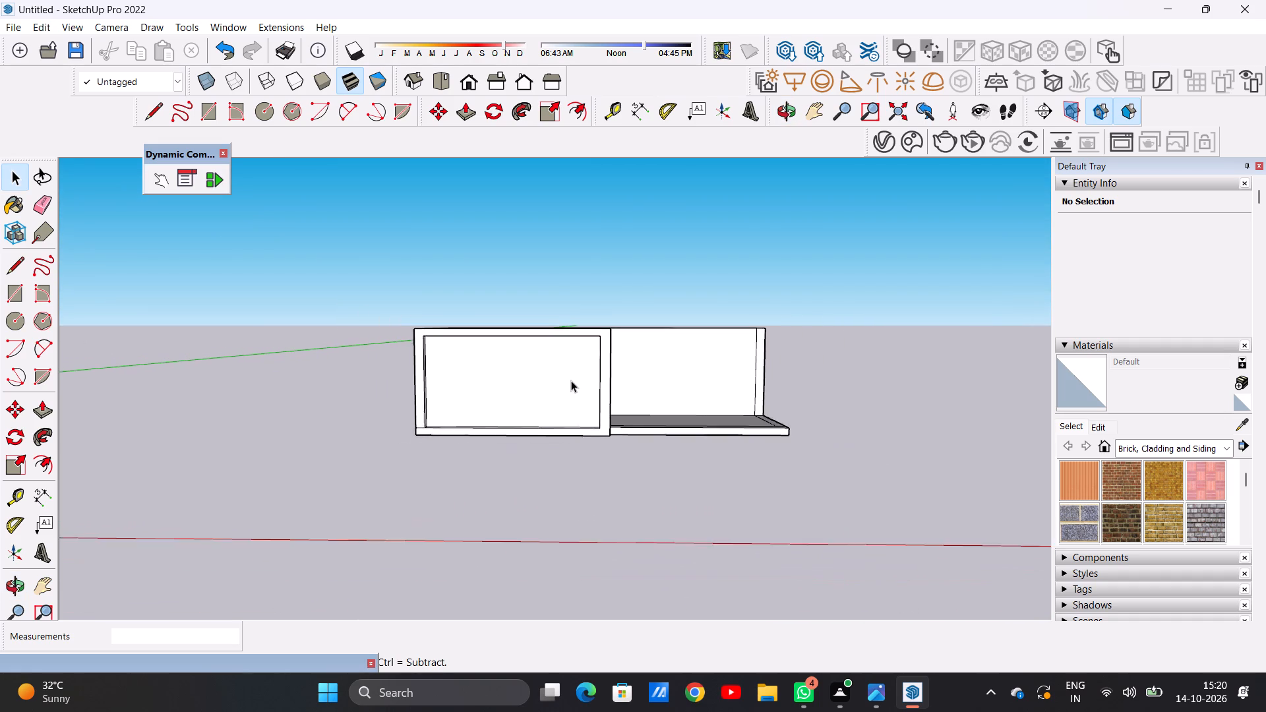
{"action": "scroll", "coordinate": [571, 380], "scroll_direction": "down", "scroll_amount": 7}
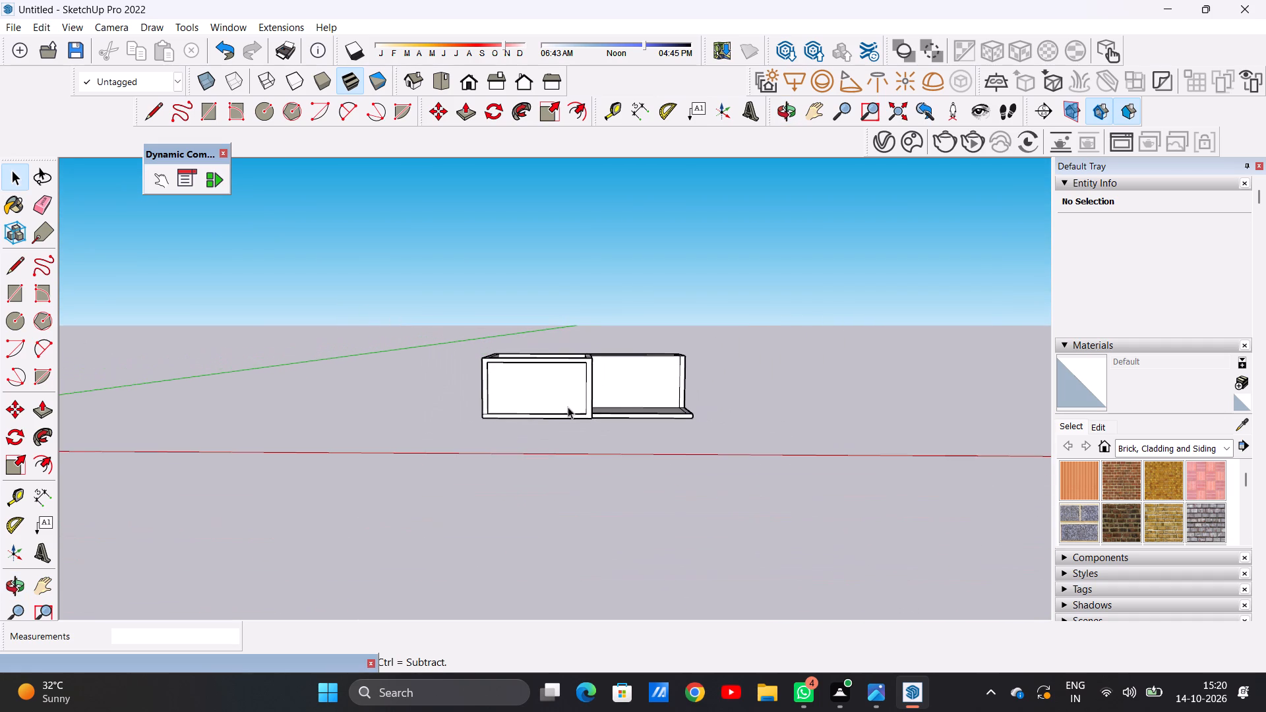
{"action": "scroll", "coordinate": [573, 378], "scroll_direction": "up", "scroll_amount": 11}
{"action": "middle_click_drag", "start_coordinate": [550, 396], "coordinate": [547, 381]}
{"action": "scroll", "coordinate": [547, 380], "scroll_direction": "up", "scroll_amount": 3}
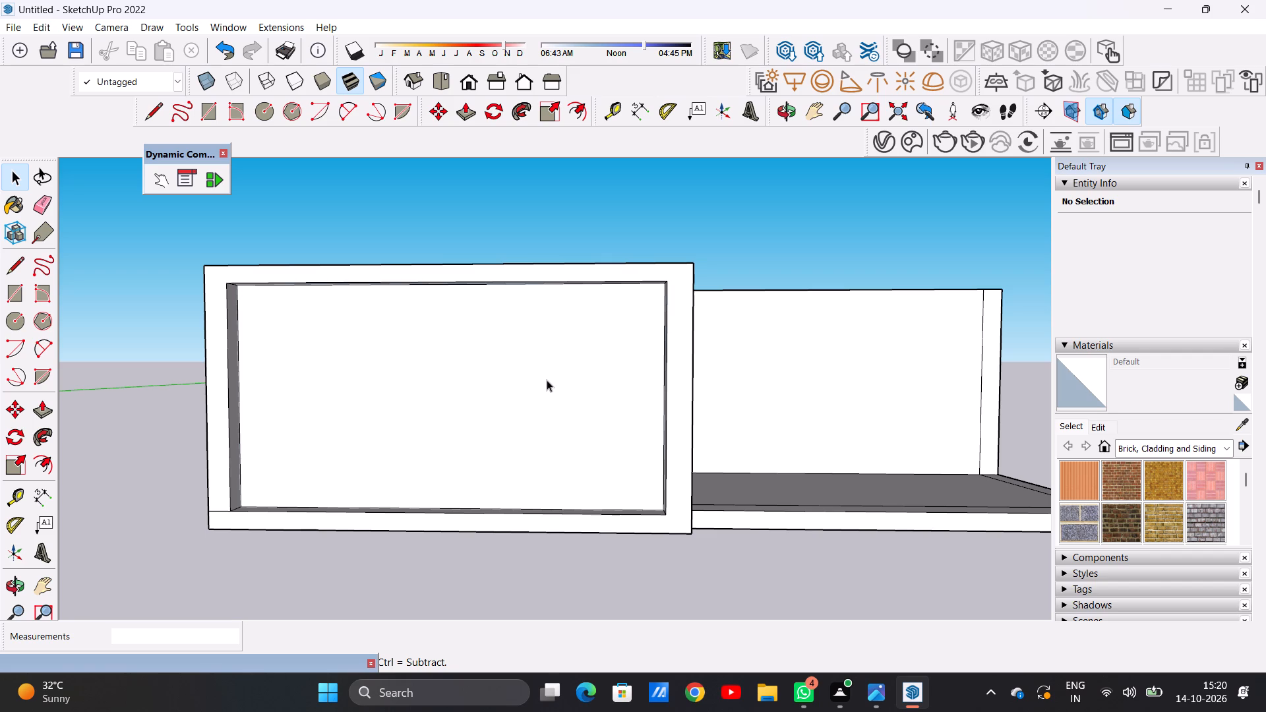
{"action": "scroll", "coordinate": [539, 390], "scroll_direction": "down", "scroll_amount": 5}
{"action": "scroll", "coordinate": [552, 421], "scroll_direction": "up", "scroll_amount": 7}
{"action": "middle_click_drag", "start_coordinate": [553, 421], "coordinate": [555, 403]}
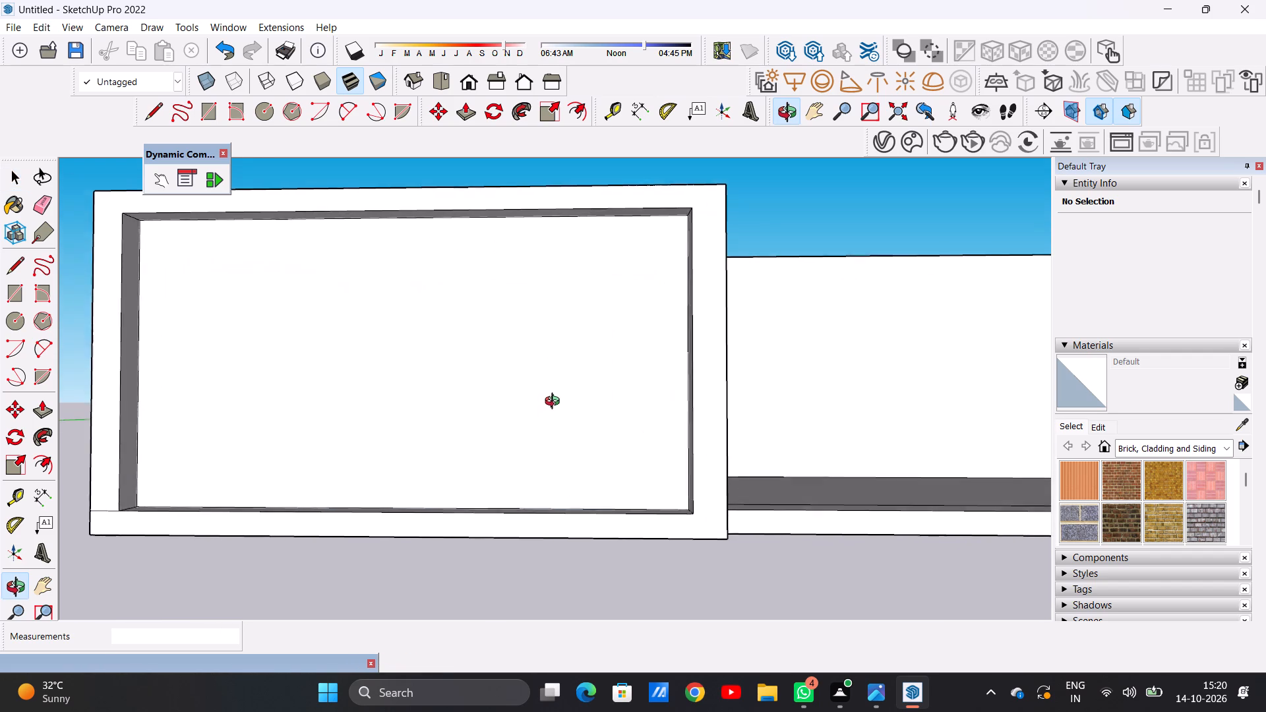
{"action": "middle_click_drag", "start_coordinate": [555, 403], "coordinate": [555, 400]}
{"action": "scroll", "coordinate": [587, 452], "scroll_direction": "down", "scroll_amount": 6}
{"action": "scroll", "coordinate": [533, 398], "scroll_direction": "up", "scroll_amount": 1}
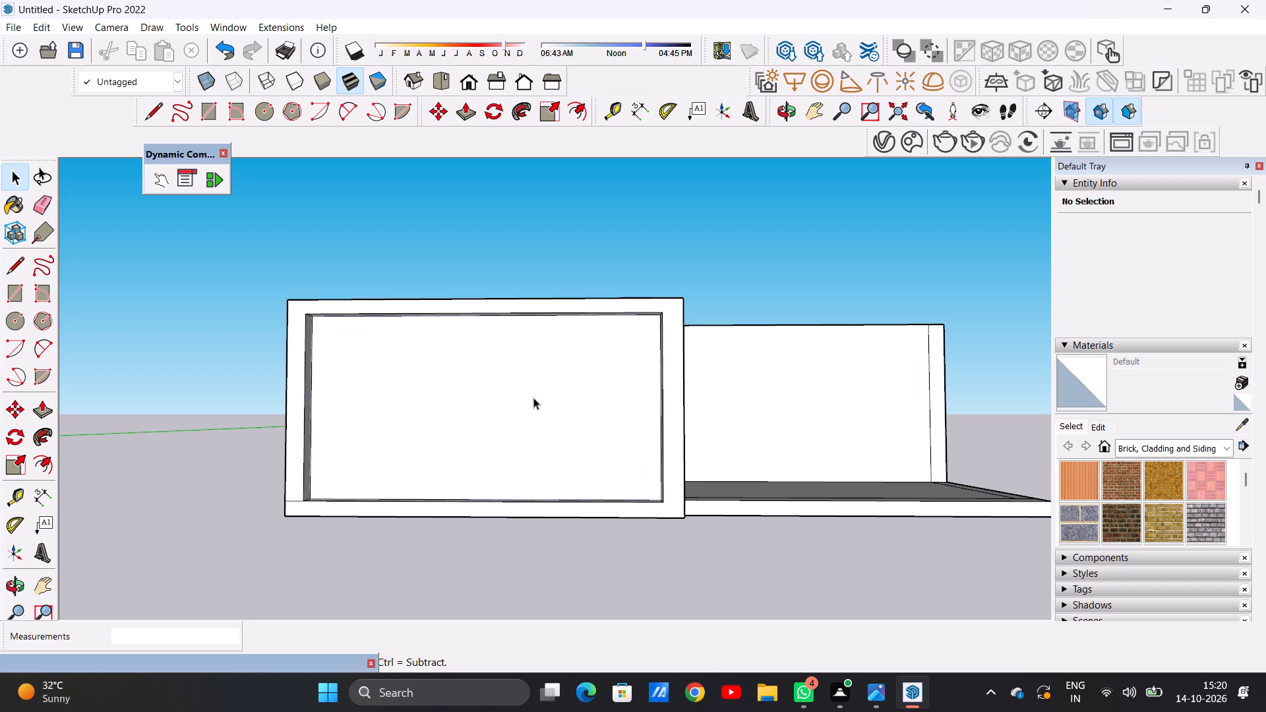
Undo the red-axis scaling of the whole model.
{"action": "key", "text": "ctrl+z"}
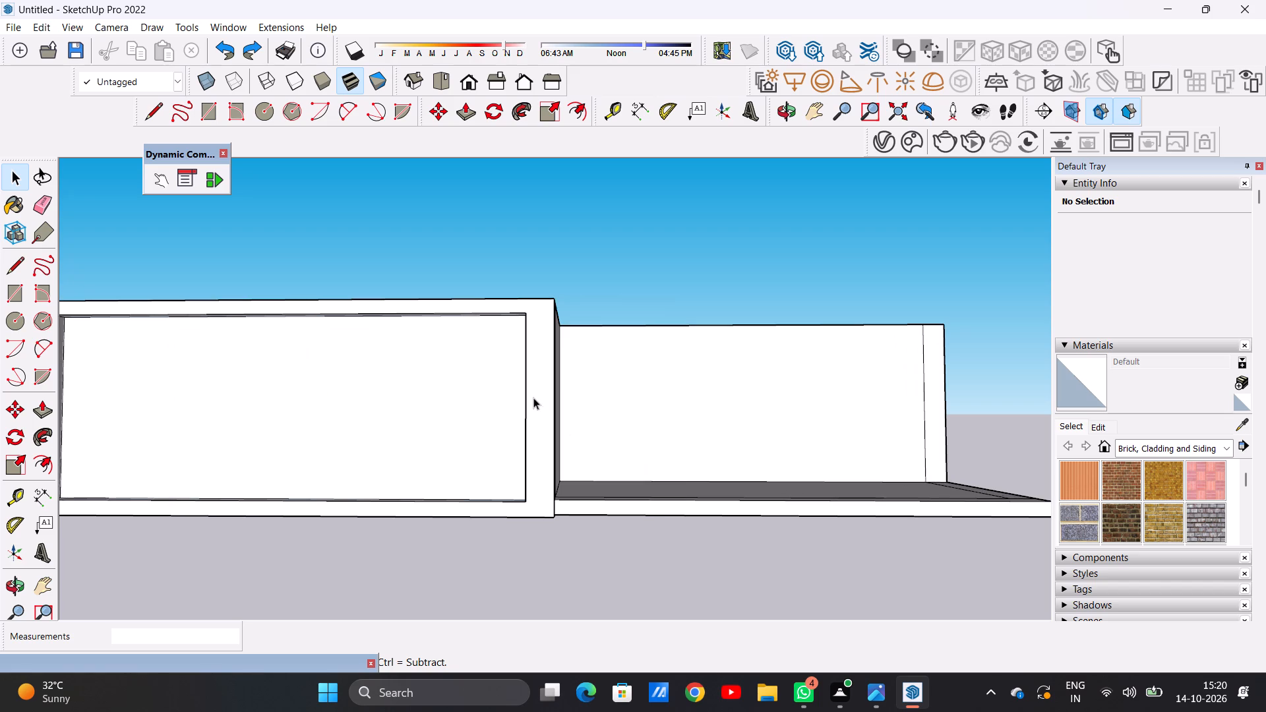
Undo the outward Push/Pull of the projecting frame around the left-hand room's front.
{"action": "scroll", "coordinate": [567, 400], "scroll_direction": "down", "scroll_amount": 8}
{"action": "middle_click_drag", "start_coordinate": [550, 396], "coordinate": [568, 500]}
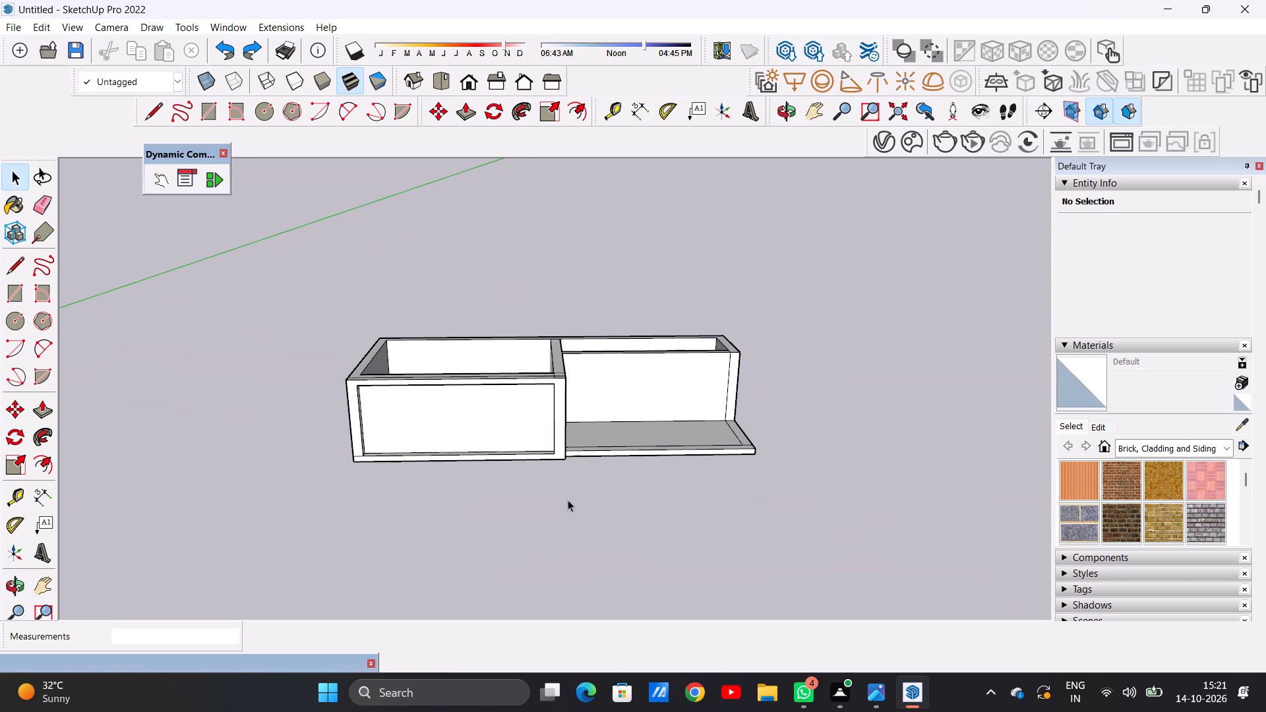
{"action": "key", "text": "ctrl+z"}
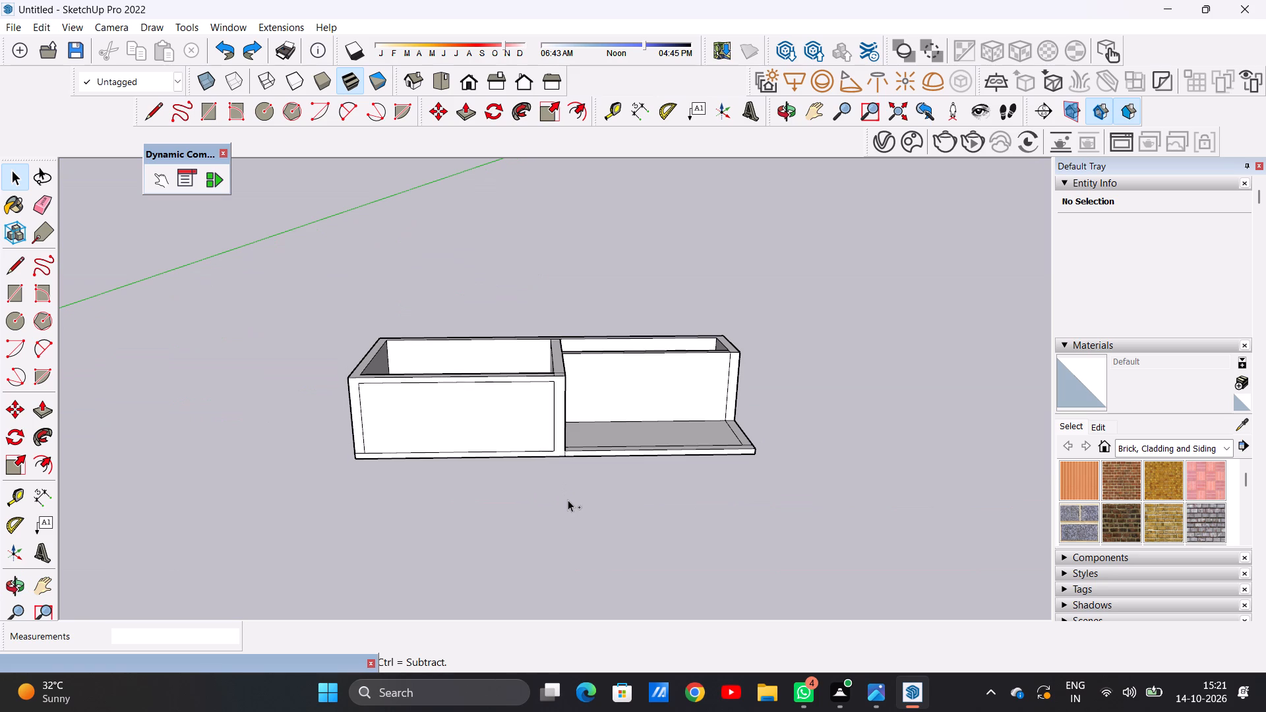
Undo the preceding edits back through the raised wall that closes the left-hand room's front under the beam.
{"action": "key", "text": "ctrl+z"}
{"action": "scroll", "coordinate": [488, 430], "scroll_direction": "up", "scroll_amount": 2}
{"action": "scroll", "coordinate": [488, 430], "scroll_direction": "down", "scroll_amount": 1}
{"action": "scroll", "coordinate": [488, 430], "scroll_direction": "up", "scroll_amount": 4}
{"action": "middle_click_drag", "start_coordinate": [542, 427], "coordinate": [509, 388]}
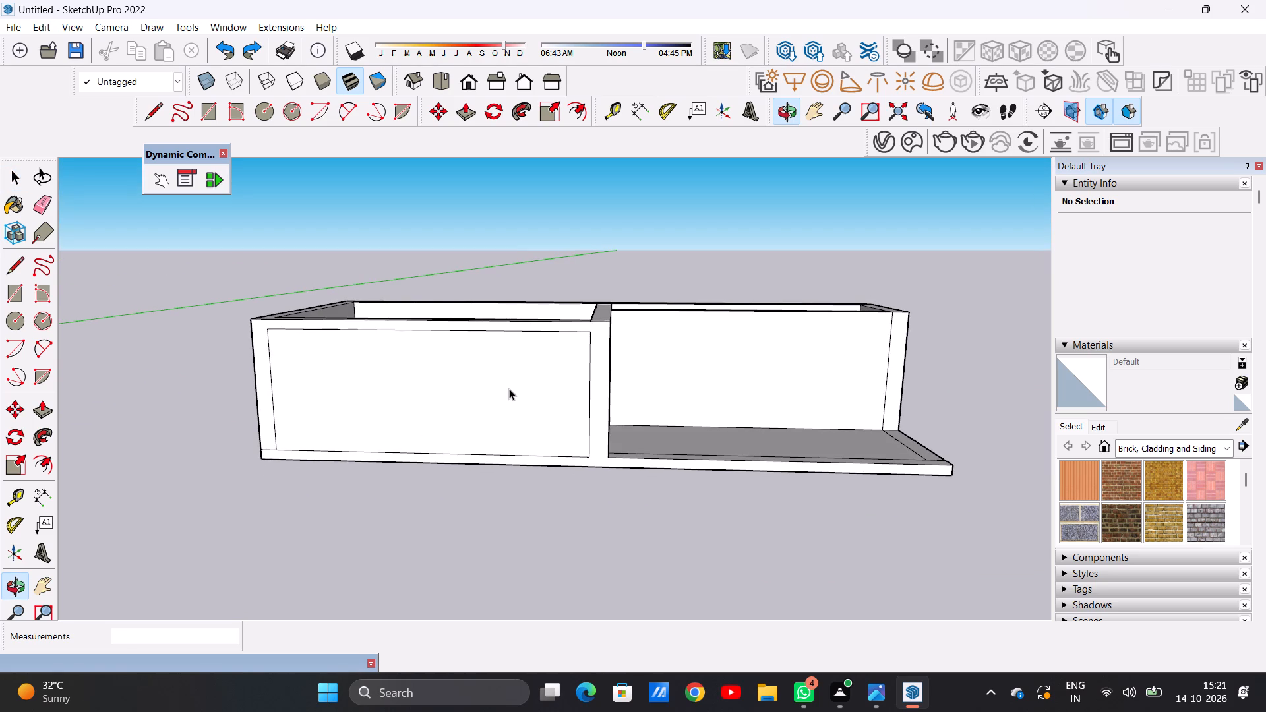
{"action": "key", "text": "ctrl+z"}
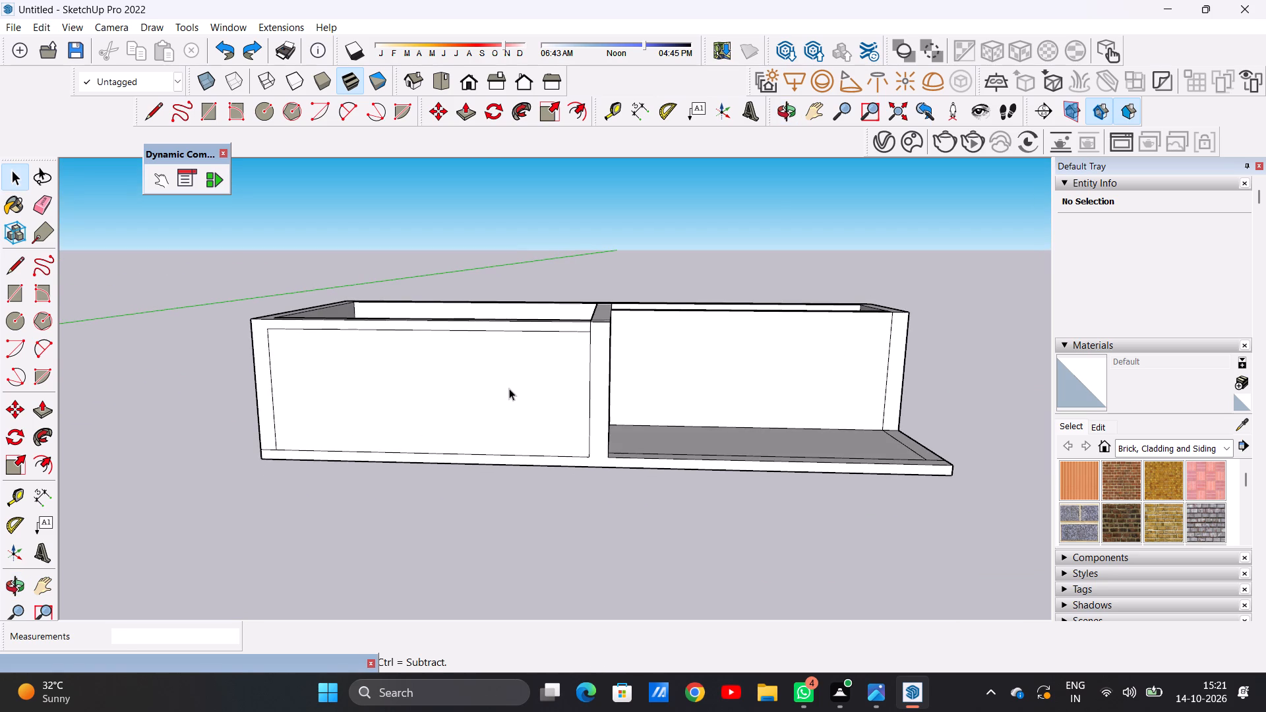
{"action": "key", "text": "ctrl+z"}
Undo the beam spanning the left-hand room's front between the outer wall and the central partition.
{"action": "scroll", "coordinate": [506, 384], "scroll_direction": "down", "scroll_amount": 3}
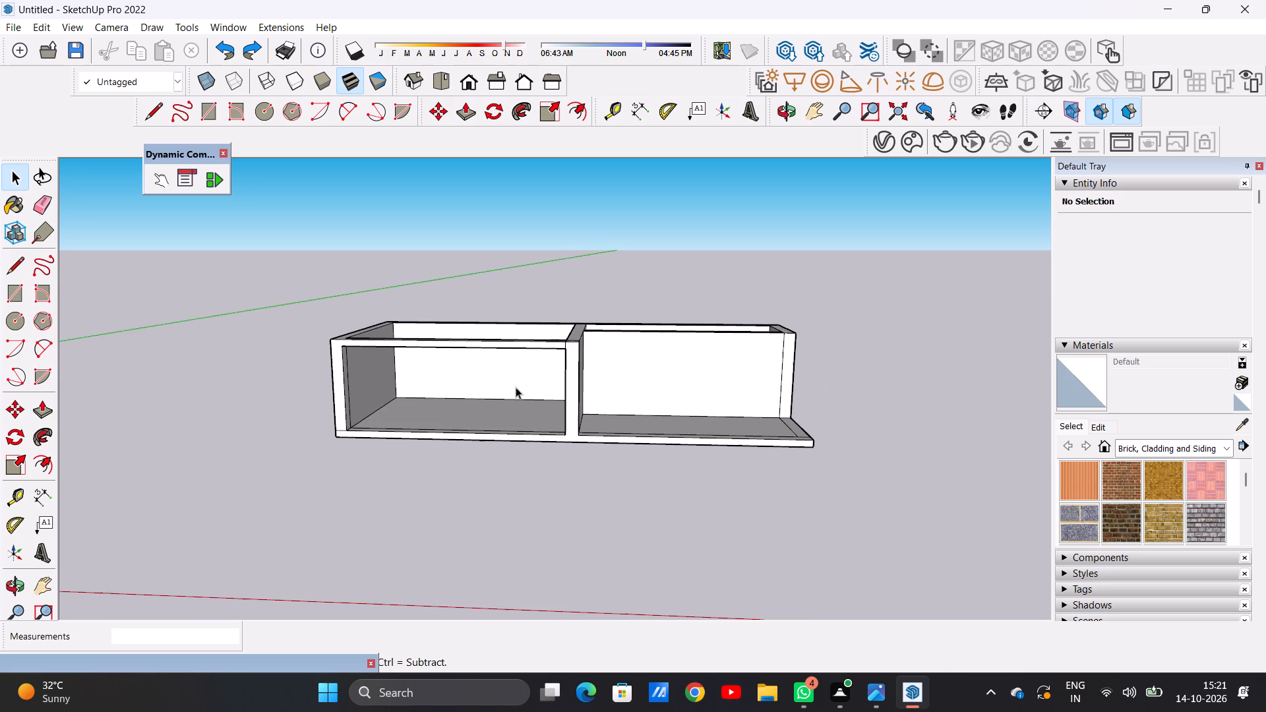
{"action": "middle_click_drag", "start_coordinate": [516, 387], "coordinate": [554, 353]}
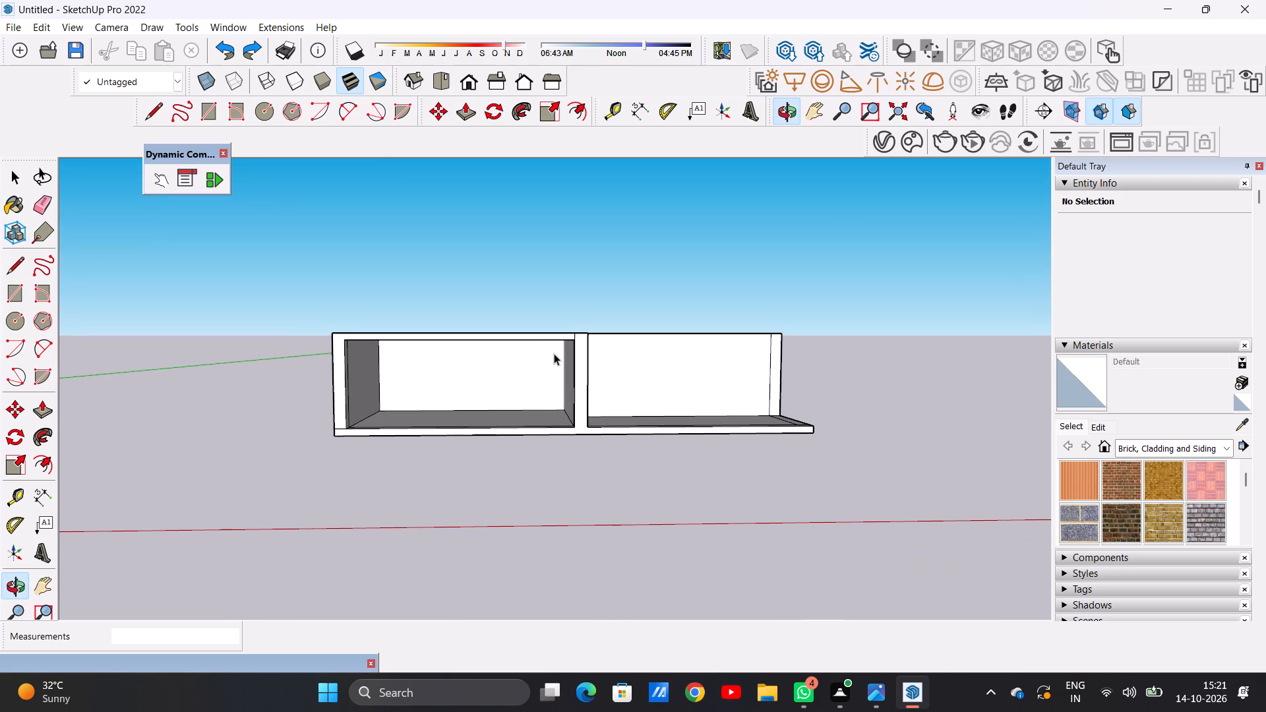
{"action": "key", "text": "ctrl+z"}
{"action": "middle_click_drag", "start_coordinate": [489, 333], "coordinate": [499, 509]}
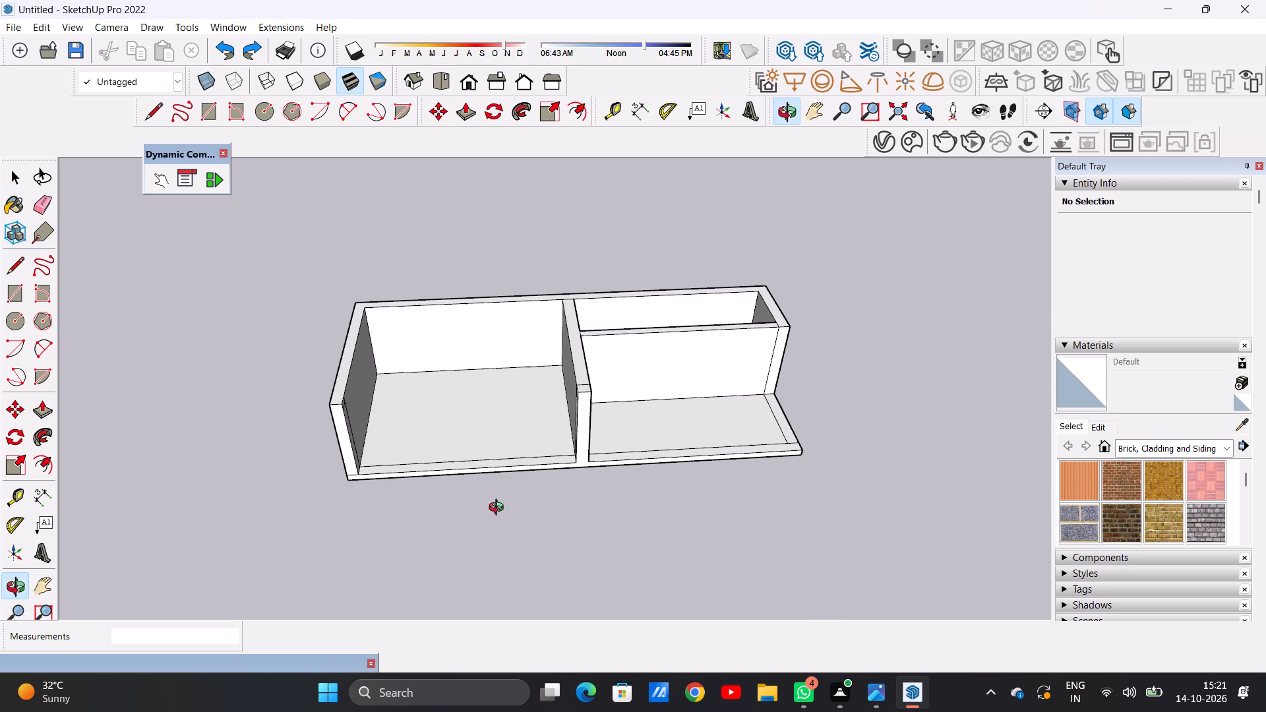
{"action": "middle_click_drag", "start_coordinate": [499, 509], "coordinate": [485, 509]}
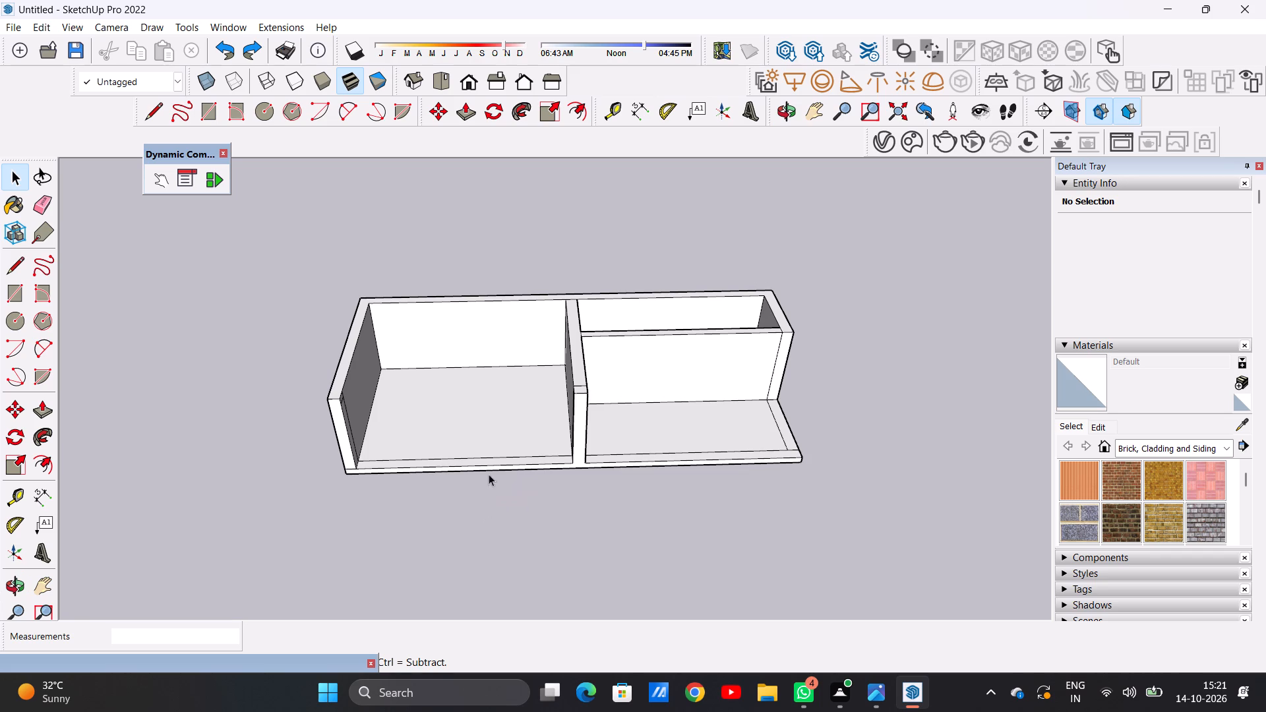
{"action": "scroll", "coordinate": [488, 436], "scroll_direction": "up", "scroll_amount": 1}
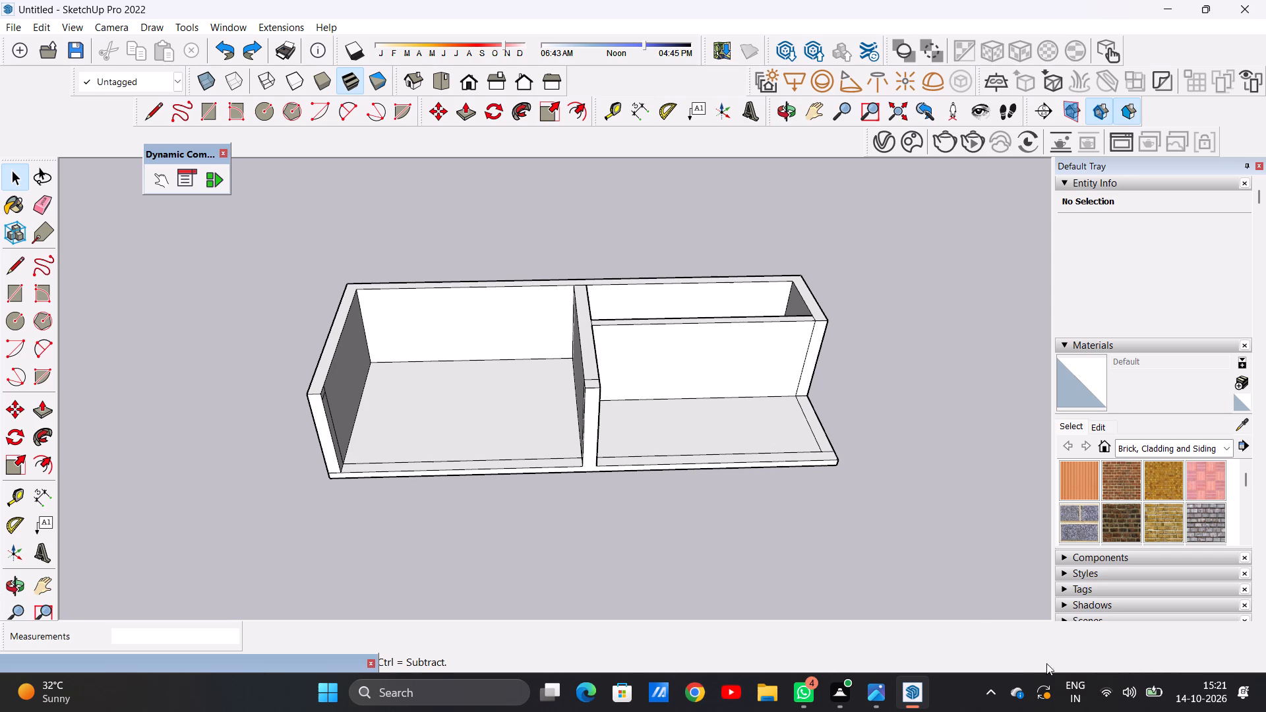
Open the system's quick settings.
{"action": "left_click", "coordinate": [1102, 690]}
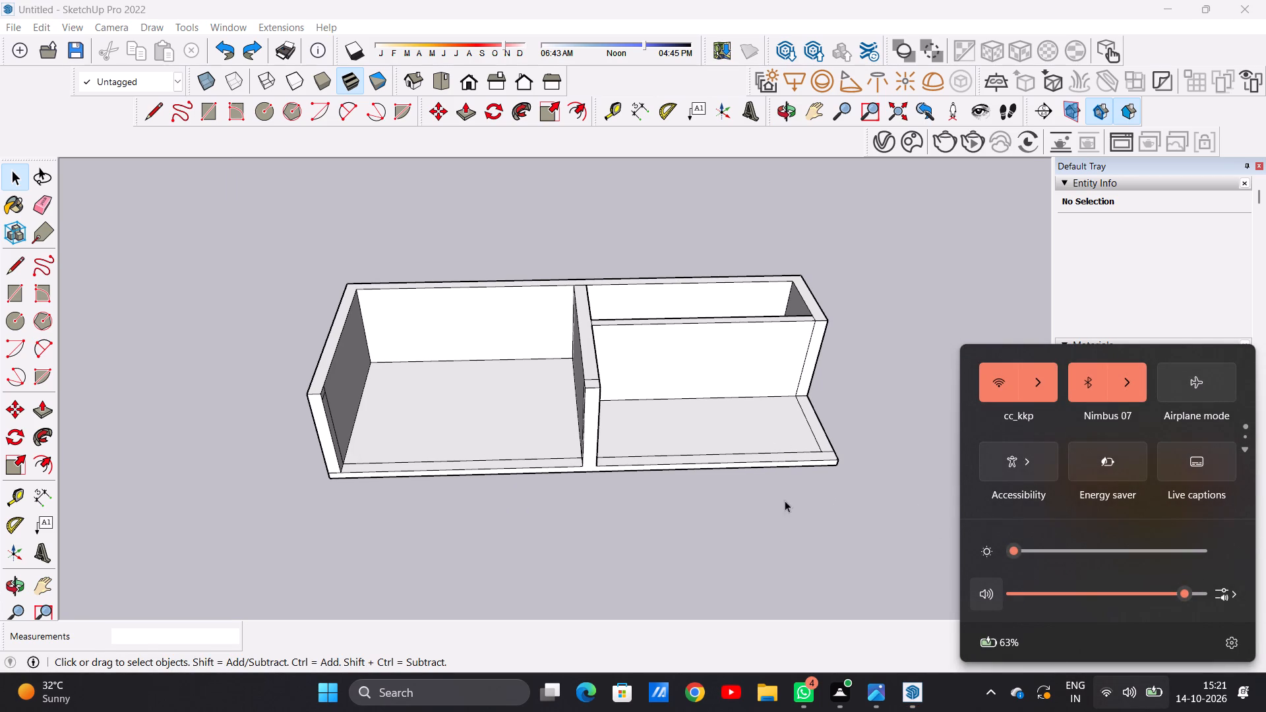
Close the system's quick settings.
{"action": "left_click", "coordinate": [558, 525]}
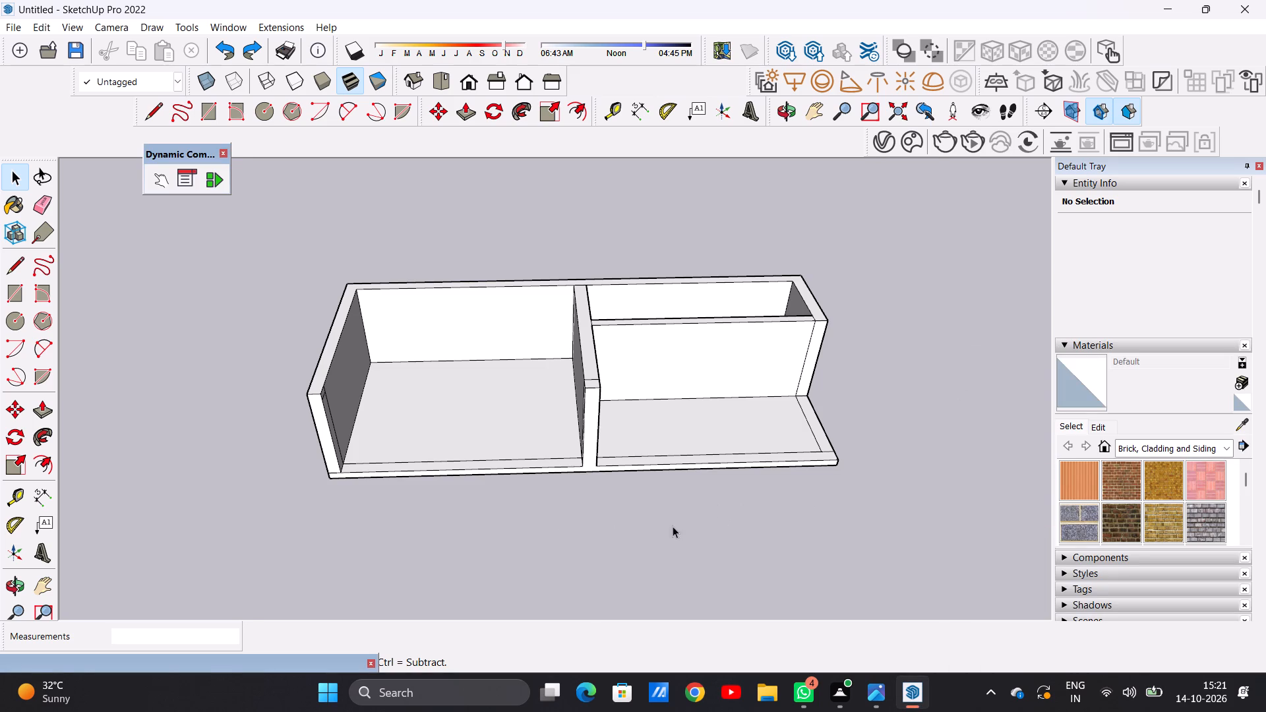
Draw a line about 18' 4" long across the left-hand room's floor, from the back wall to the slab's front edge.
{"action": "scroll", "coordinate": [485, 487], "scroll_direction": "up", "scroll_amount": 2}
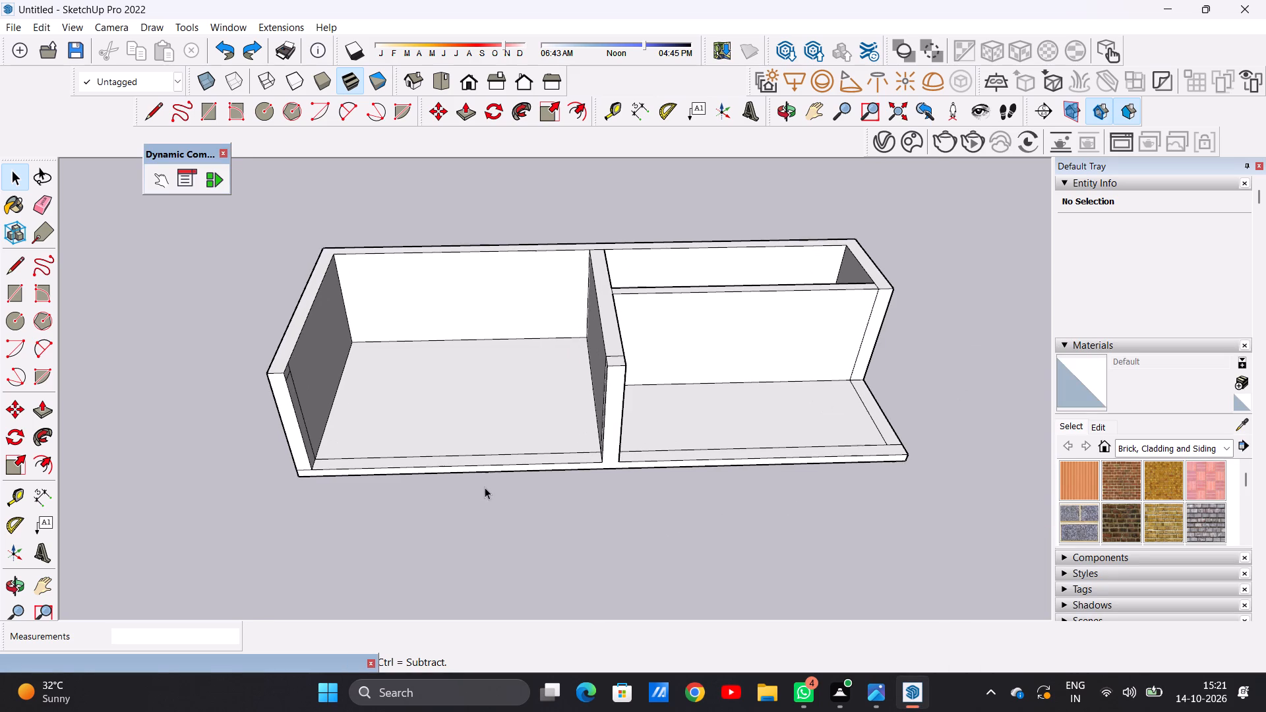
{"action": "middle_click_drag", "start_coordinate": [470, 407], "coordinate": [503, 411]}
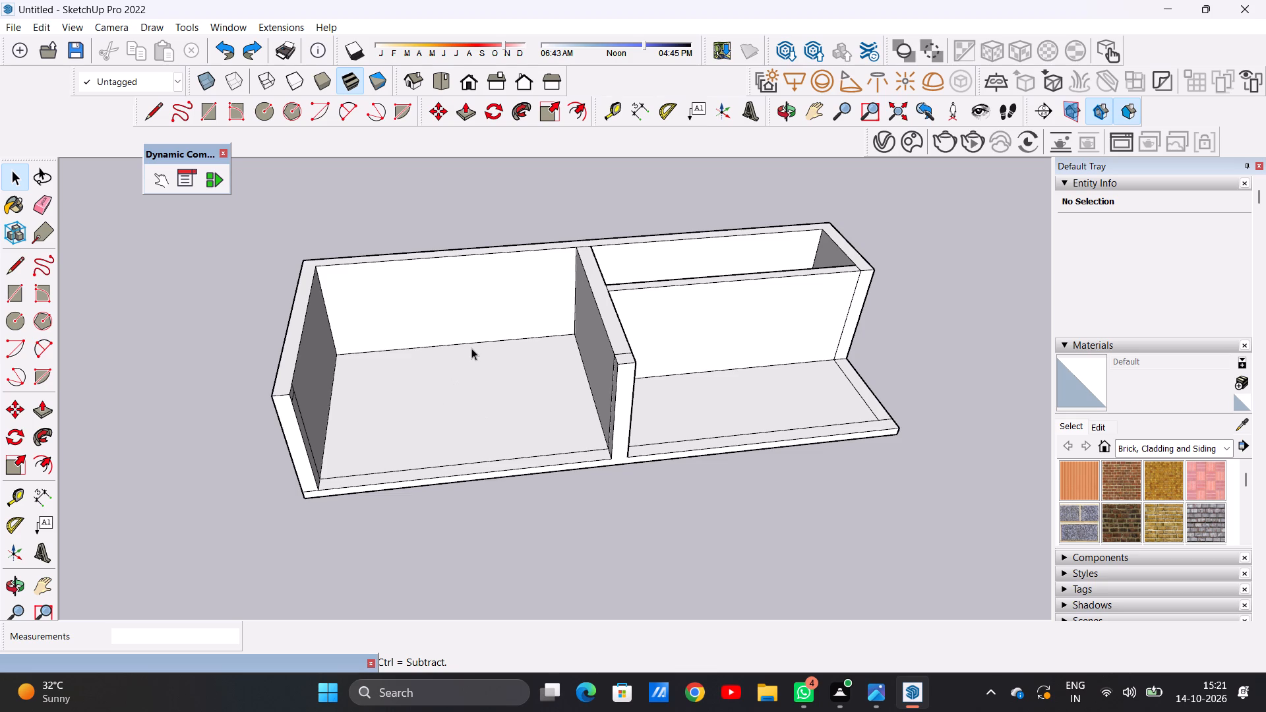
{"action": "scroll", "coordinate": [490, 322], "scroll_direction": "down", "scroll_amount": 3}
{"action": "scroll", "coordinate": [466, 337], "scroll_direction": "up", "scroll_amount": 3}
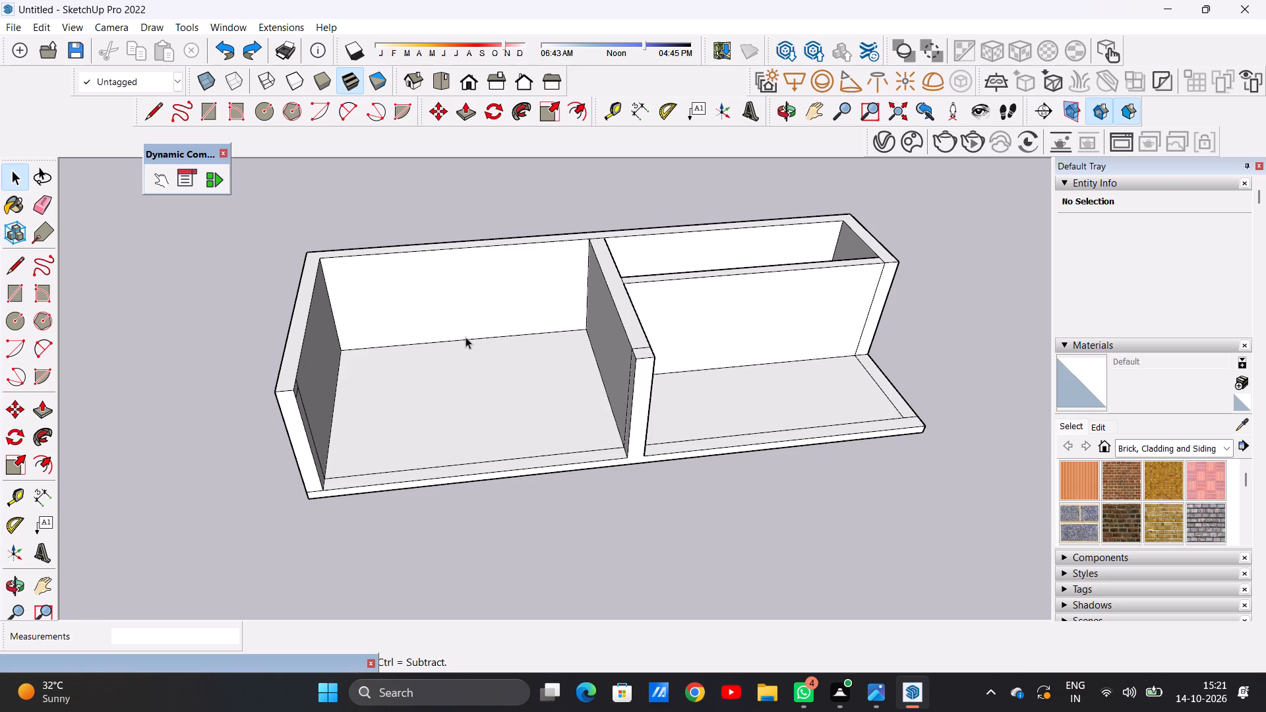
{"action": "scroll", "coordinate": [459, 336], "scroll_direction": "down", "scroll_amount": 7}
{"action": "scroll", "coordinate": [479, 363], "scroll_direction": "up", "scroll_amount": 8}
{"action": "middle_click_drag", "start_coordinate": [491, 364], "coordinate": [678, 417]}
{"action": "scroll", "coordinate": [678, 417], "scroll_direction": "up", "scroll_amount": 1}
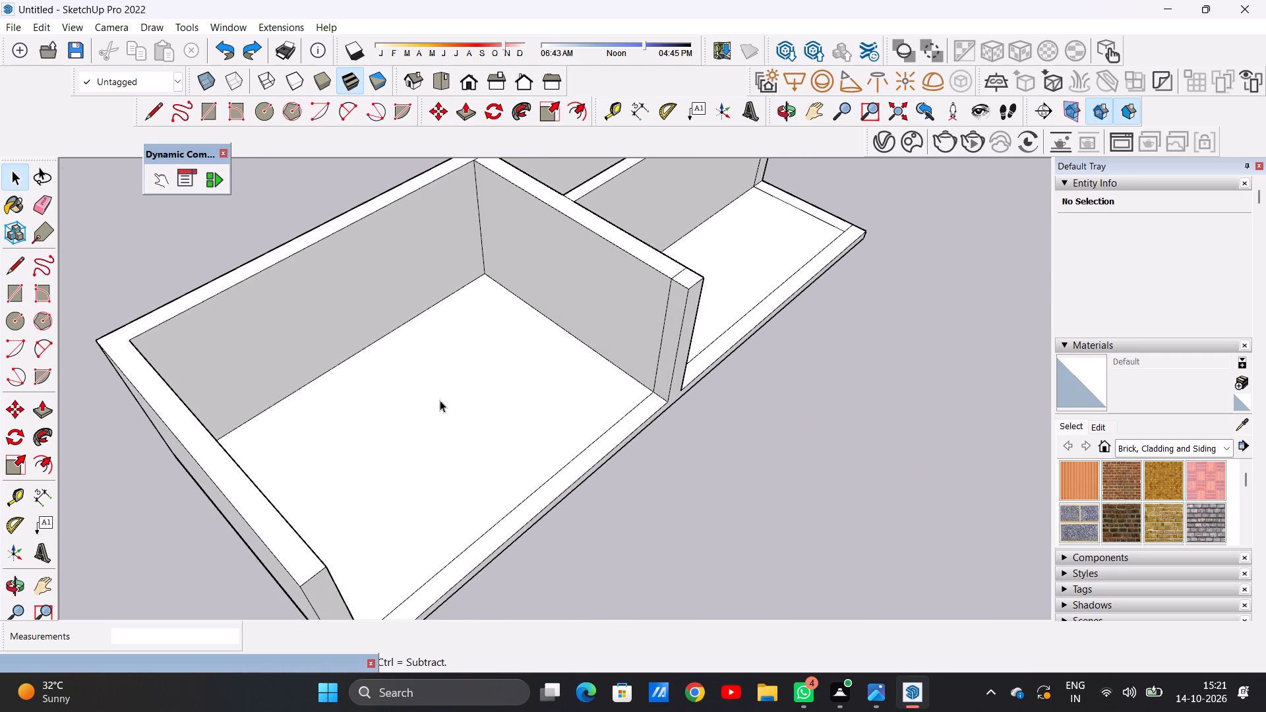
{"action": "scroll", "coordinate": [440, 400], "scroll_direction": "up", "scroll_amount": 1}
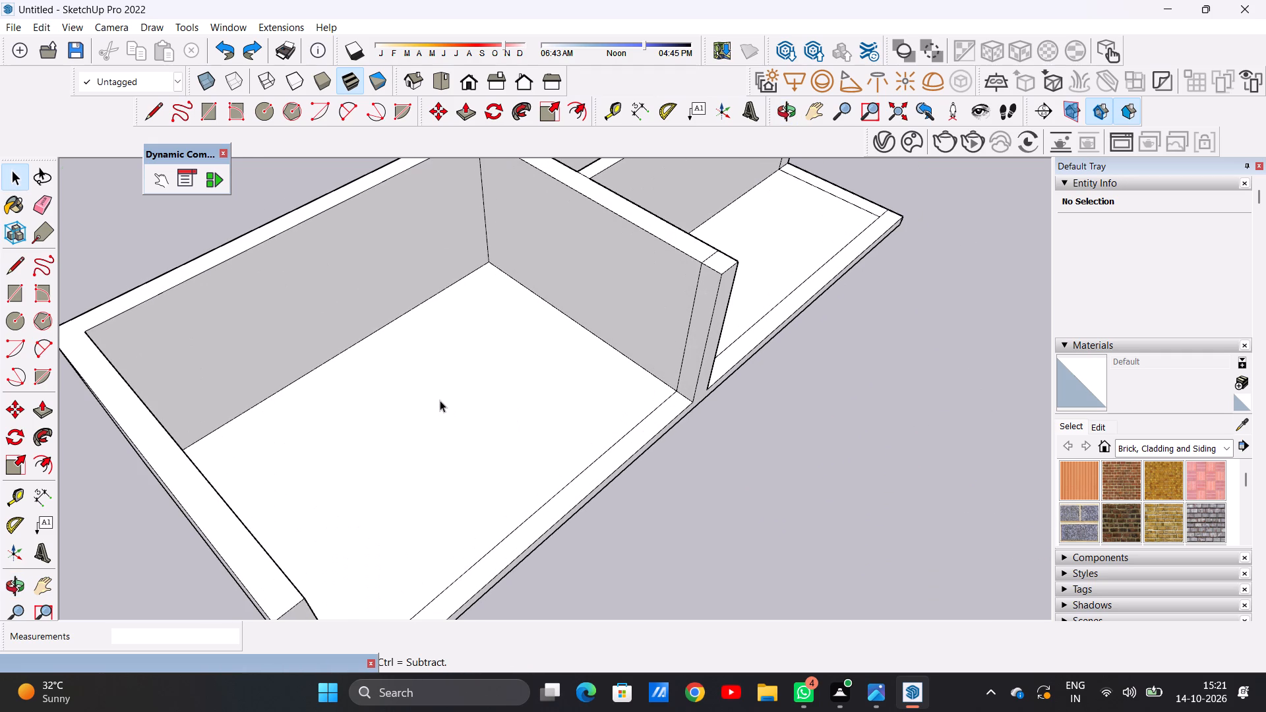
{"action": "key", "text": "l"}
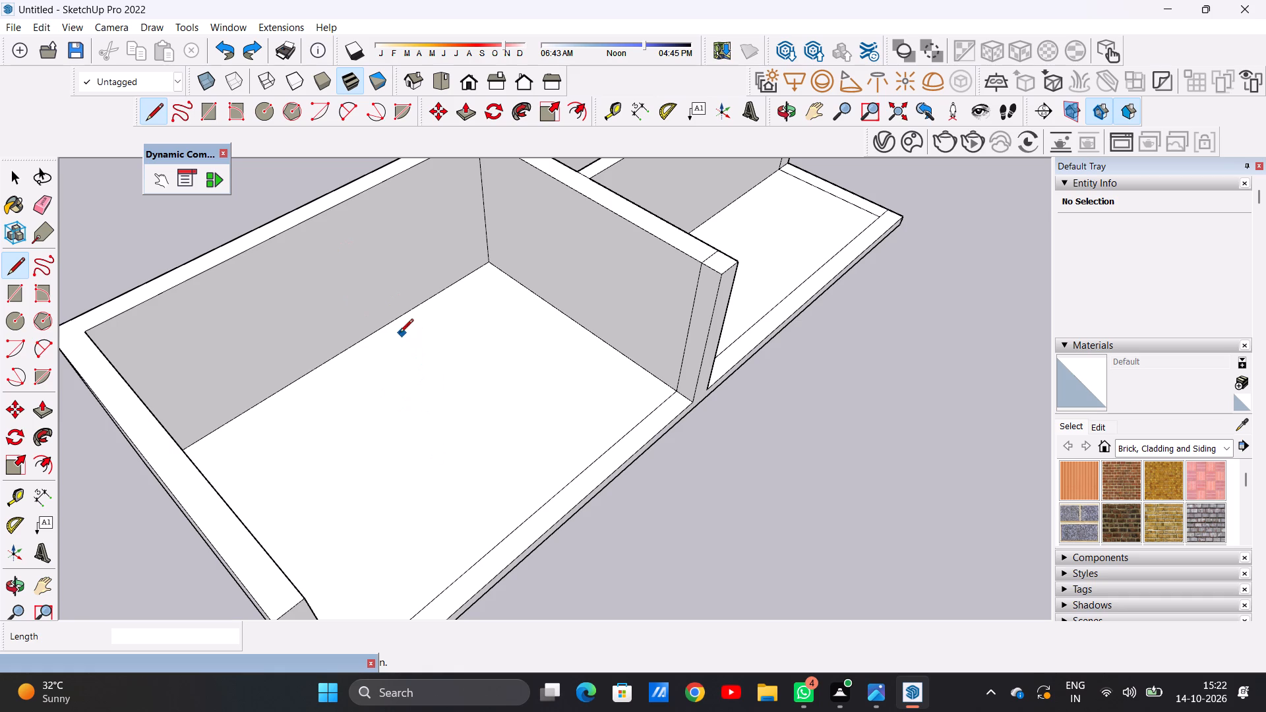
{"action": "left_click", "coordinate": [396, 325]}
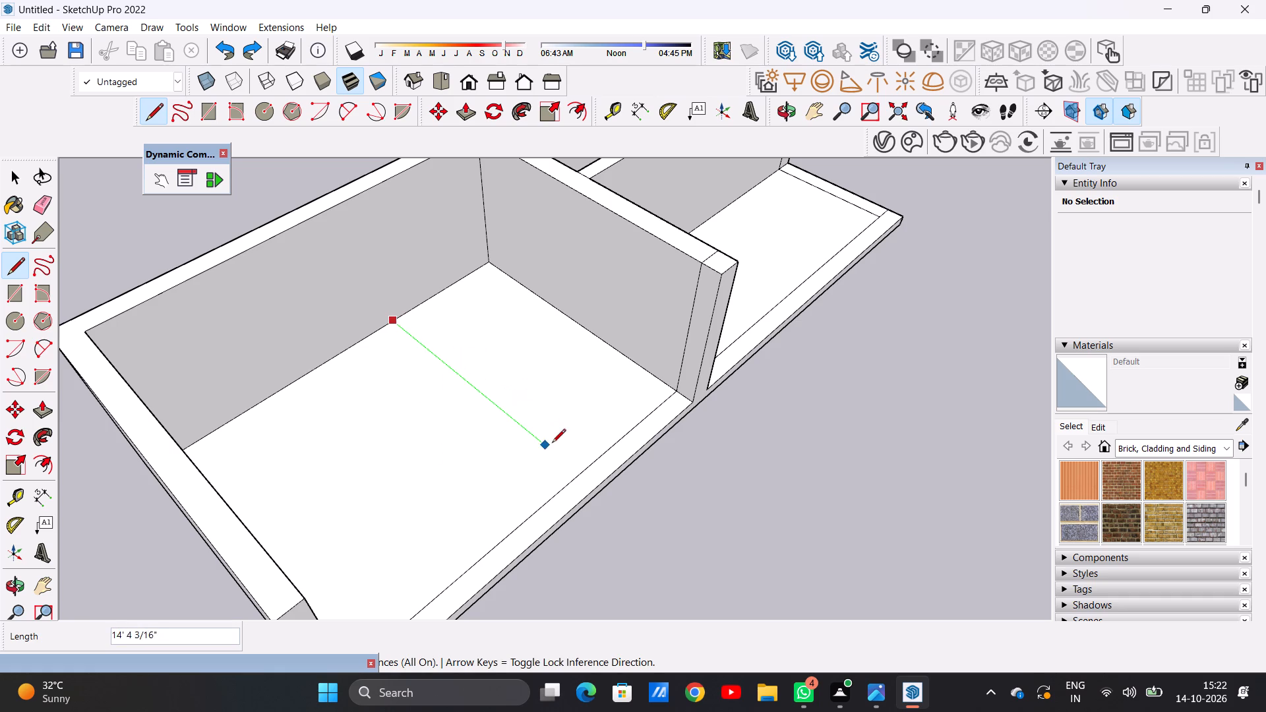
{"action": "left_click", "coordinate": [602, 485]}
{"action": "key", "text": "space"}
Draw a parallel line about 17' 1" long just left of the first, from the front strip's inner edge to the back wall.
{"action": "scroll", "coordinate": [504, 456], "scroll_direction": "down", "scroll_amount": 9}
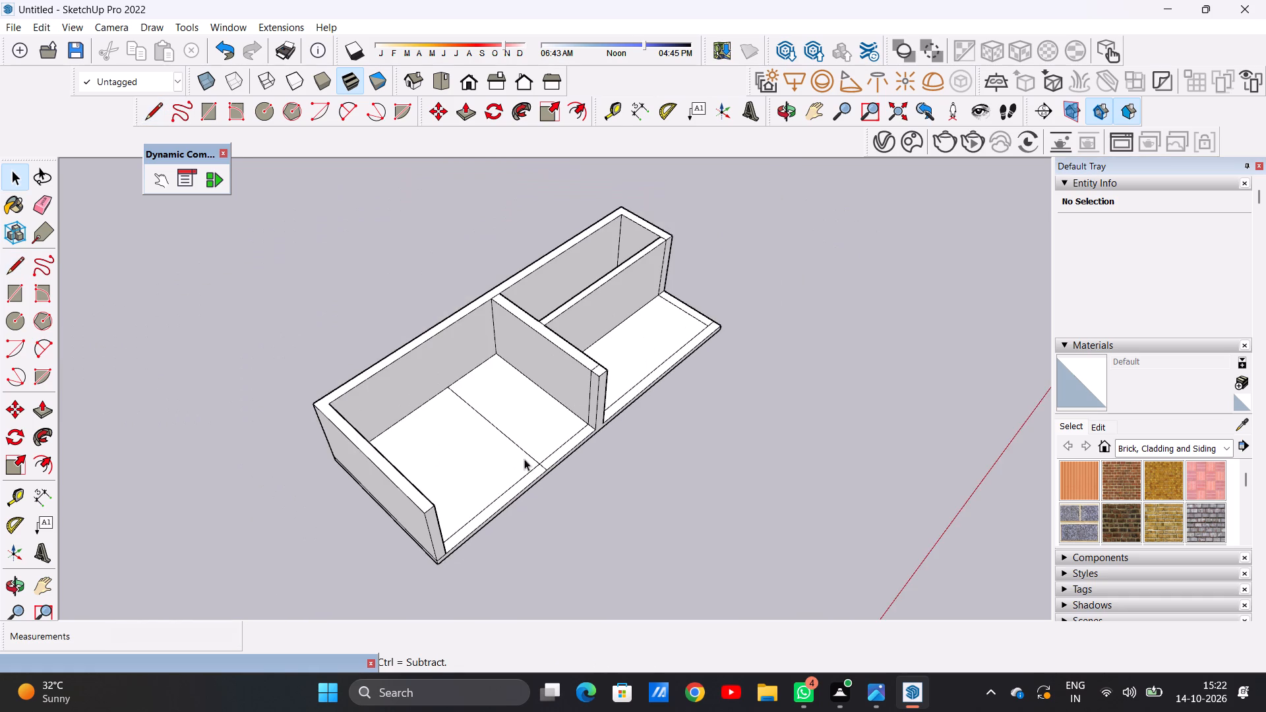
{"action": "middle_click_drag", "start_coordinate": [554, 463], "coordinate": [371, 330]}
{"action": "scroll", "coordinate": [477, 382], "scroll_direction": "up", "scroll_amount": 3}
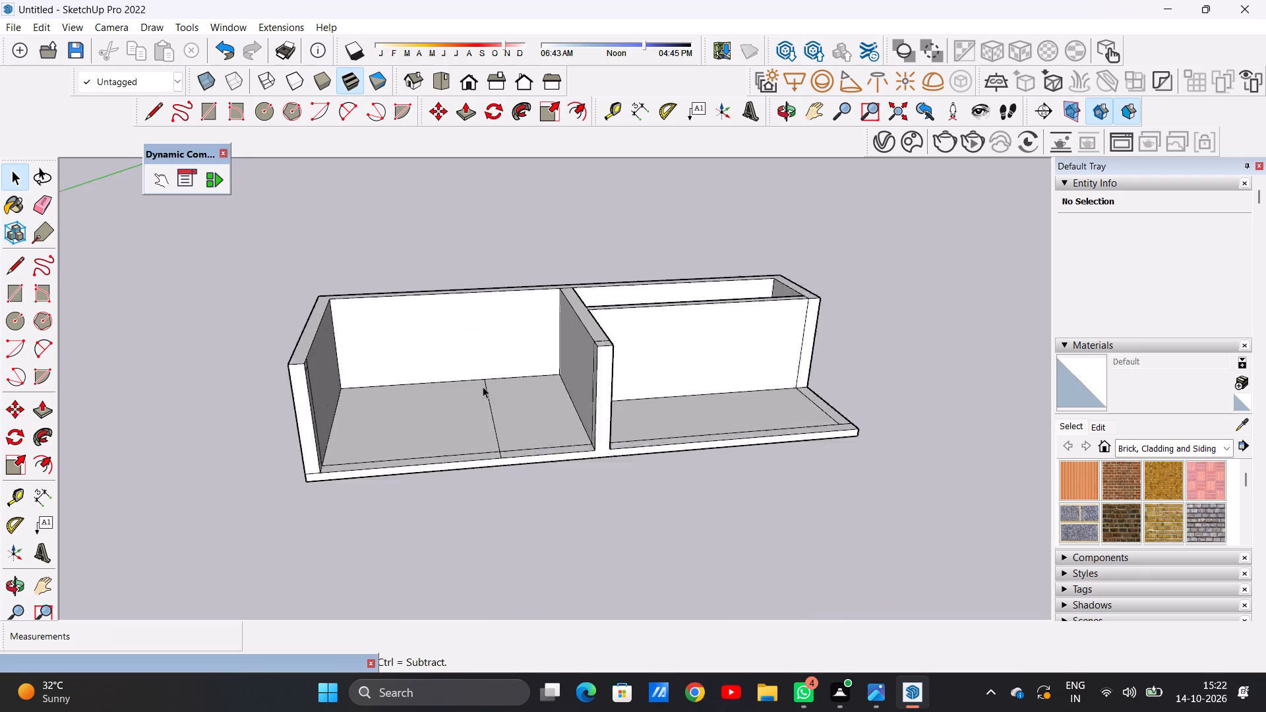
{"action": "scroll", "coordinate": [483, 386], "scroll_direction": "up", "scroll_amount": 2}
{"action": "middle_click_drag", "start_coordinate": [581, 415], "coordinate": [557, 479]}
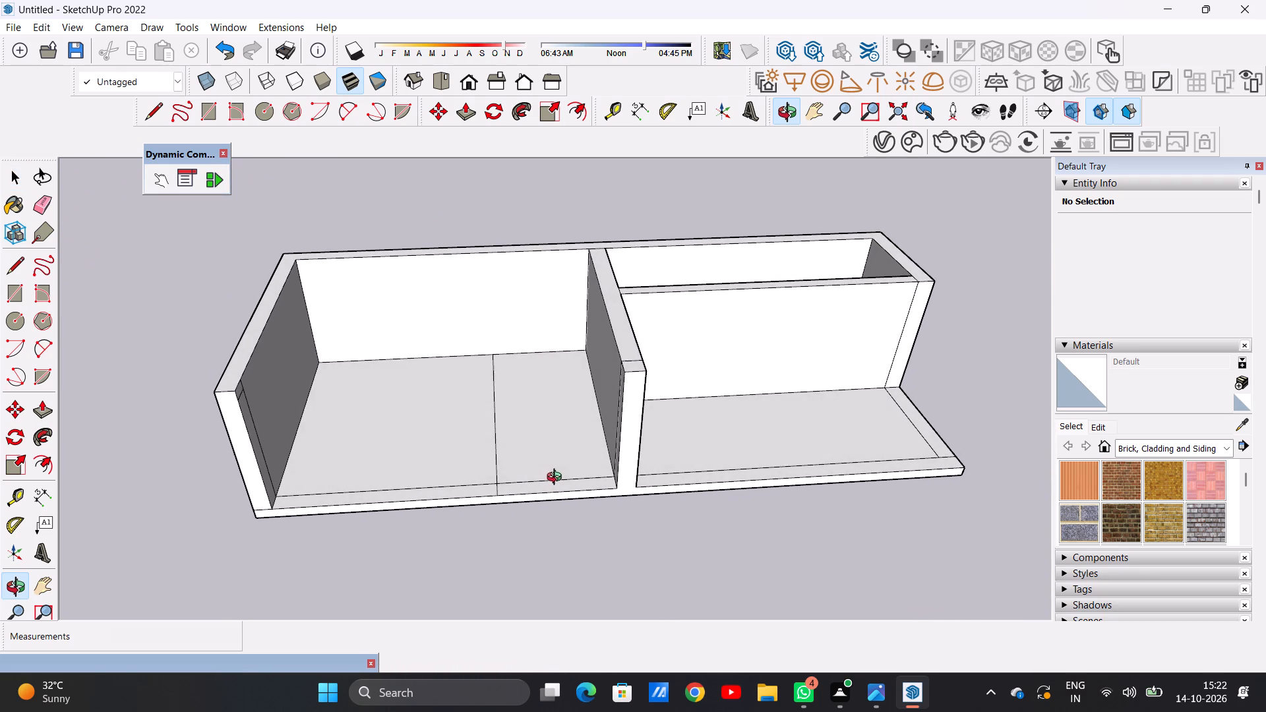
{"action": "middle_click_drag", "start_coordinate": [557, 479], "coordinate": [557, 479]}
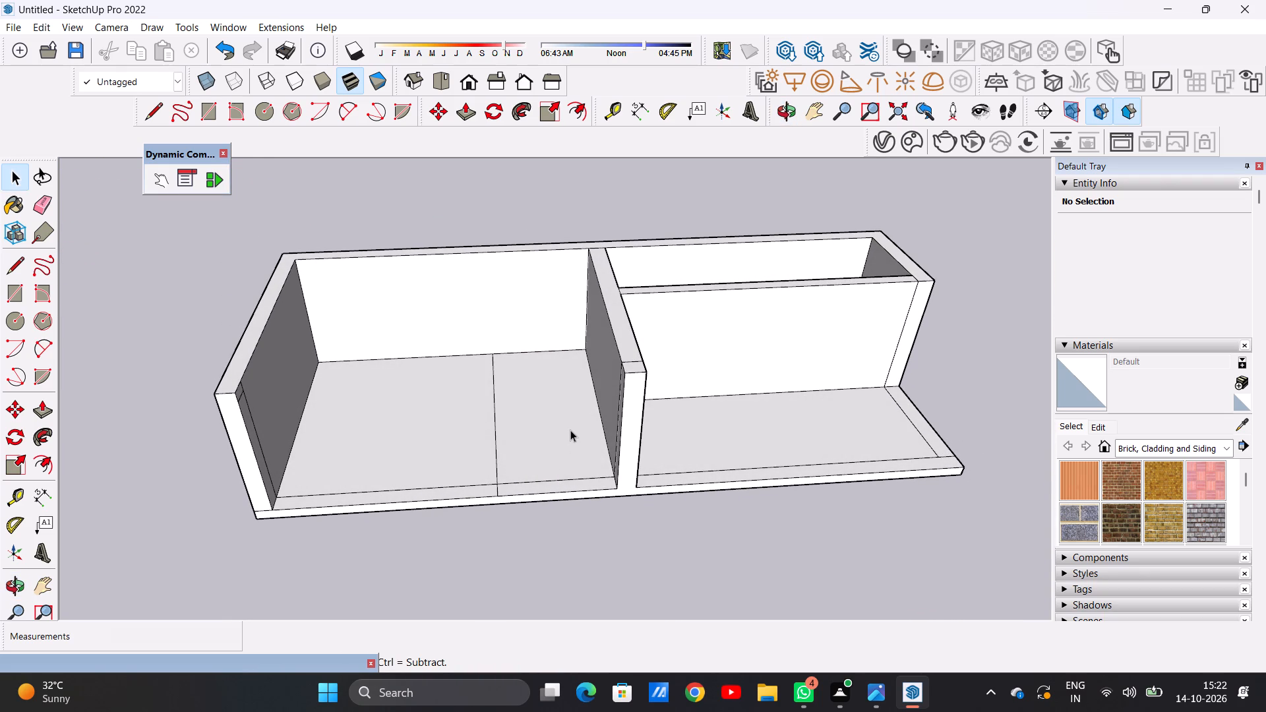
{"action": "scroll", "coordinate": [562, 422], "scroll_direction": "up", "scroll_amount": 1}
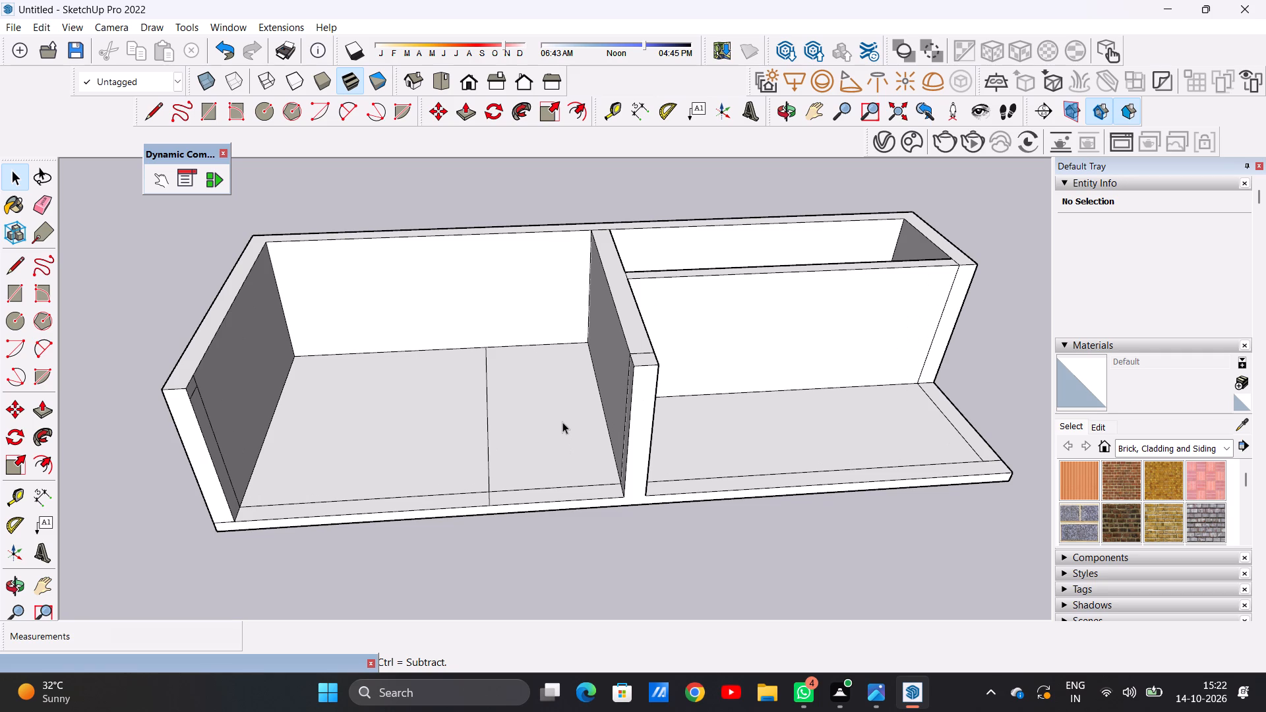
{"action": "scroll", "coordinate": [565, 422], "scroll_direction": "down", "scroll_amount": 2}
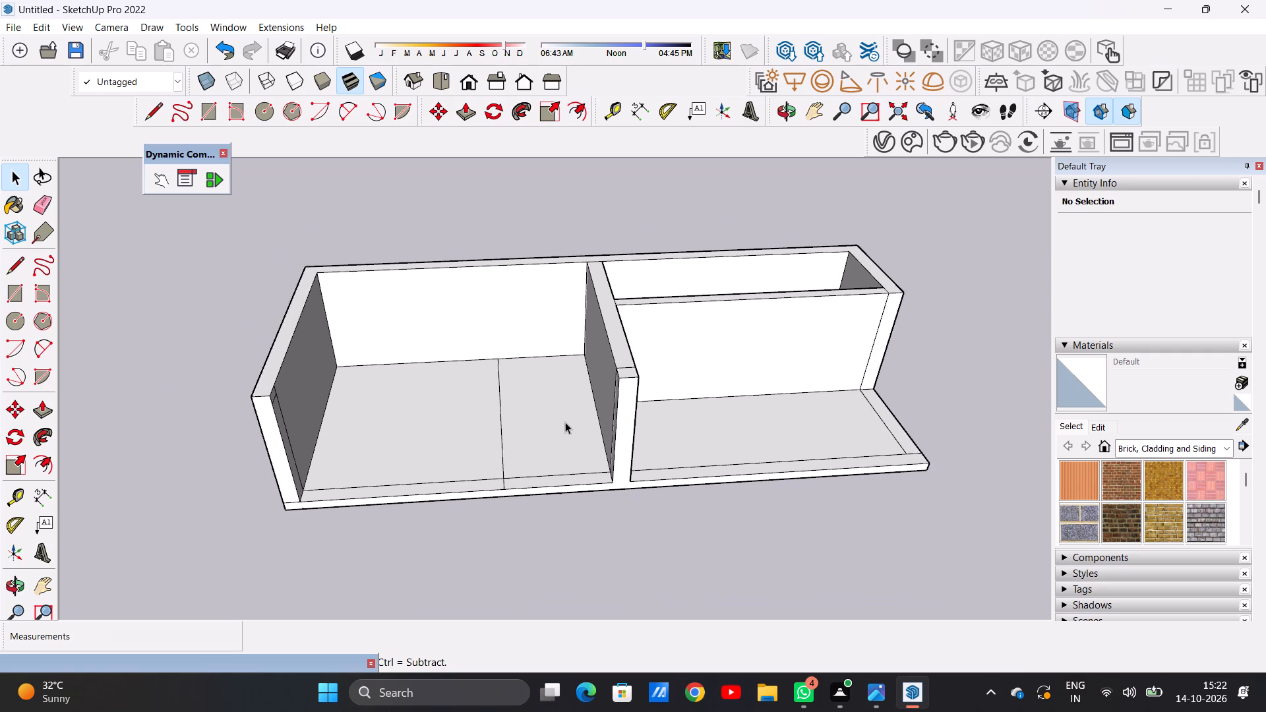
{"action": "scroll", "coordinate": [565, 422], "scroll_direction": "down", "scroll_amount": 1}
{"action": "scroll", "coordinate": [494, 450], "scroll_direction": "up", "scroll_amount": 2}
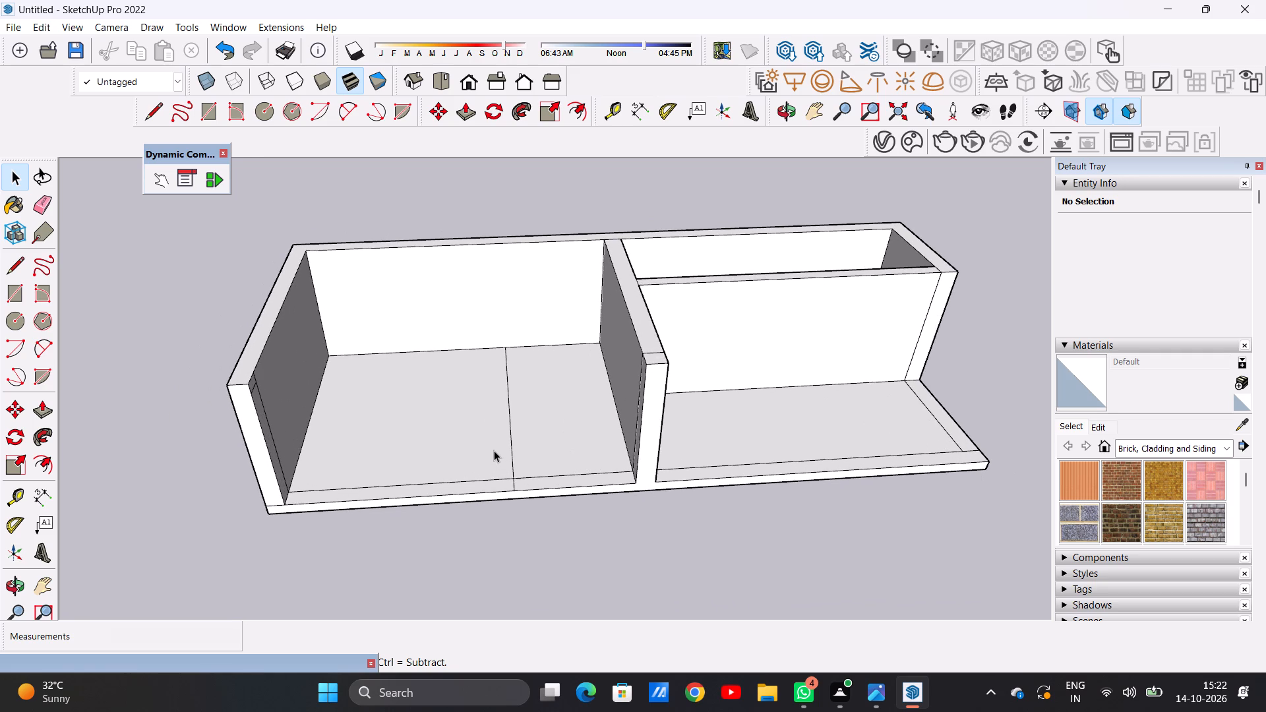
{"action": "key", "text": "l"}
{"action": "middle_click_drag", "start_coordinate": [464, 448], "coordinate": [558, 401]}
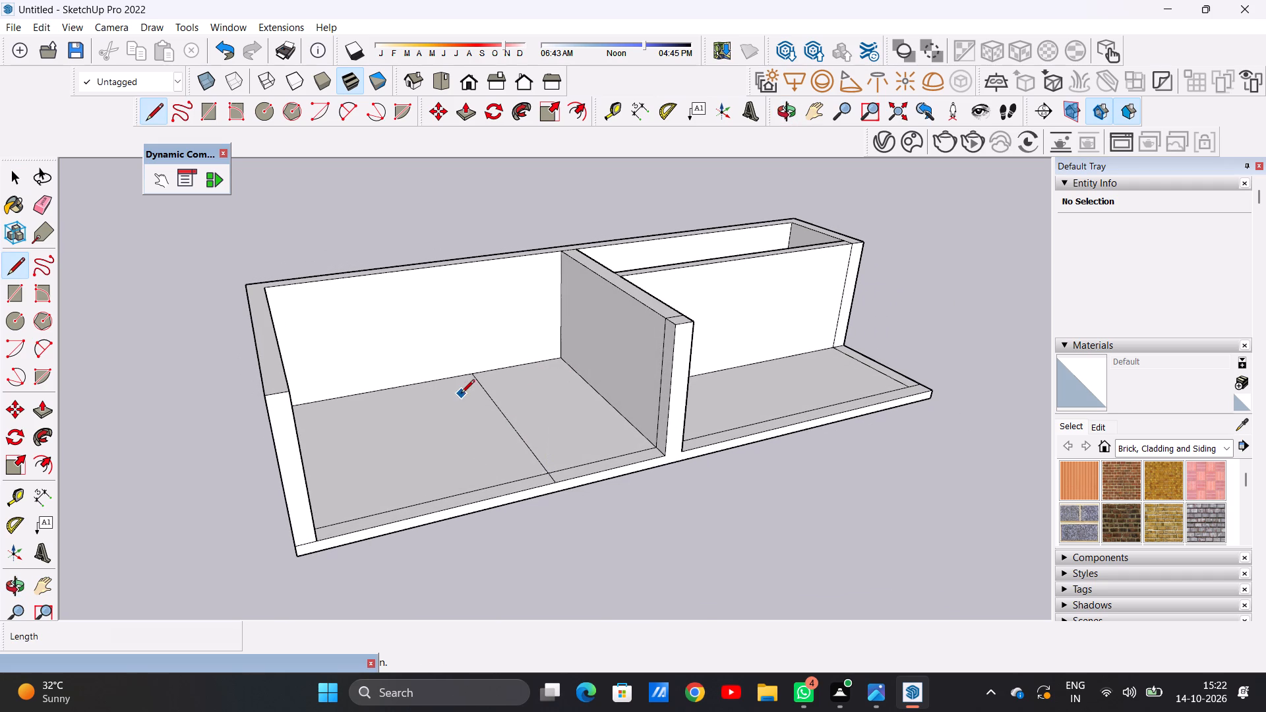
{"action": "scroll", "coordinate": [461, 394], "scroll_direction": "up", "scroll_amount": 6}
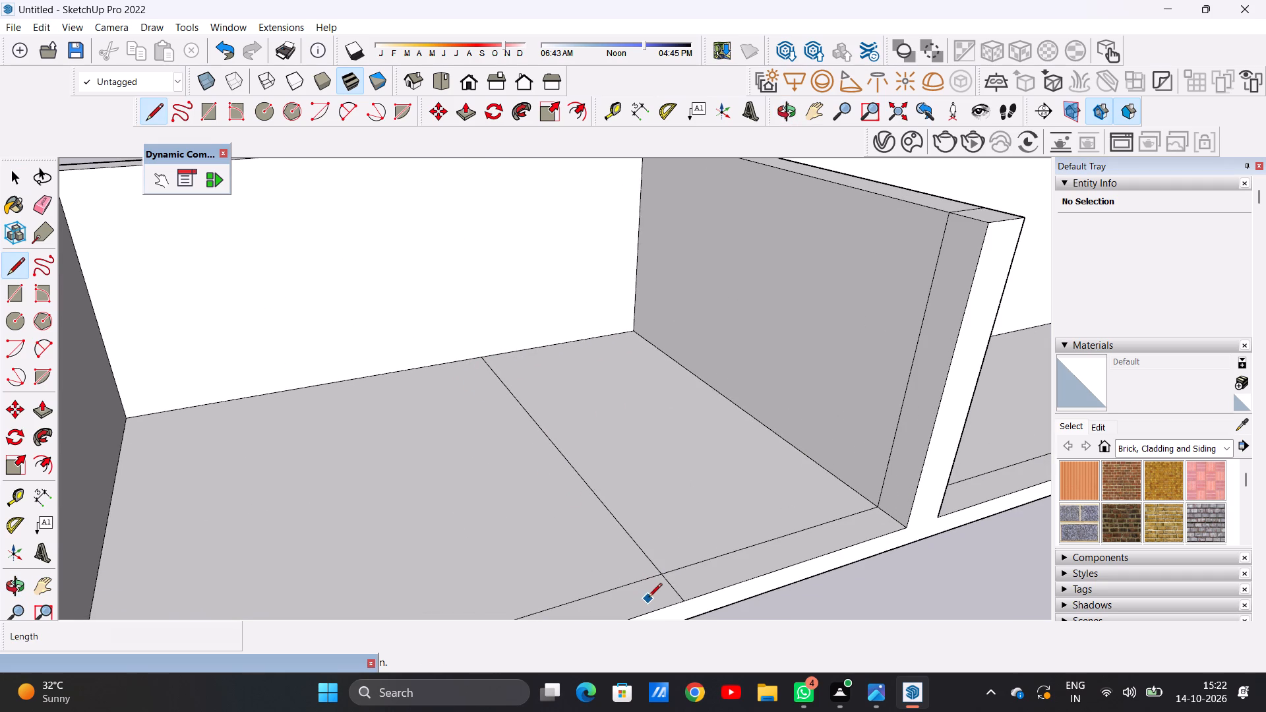
{"action": "scroll", "coordinate": [616, 502], "scroll_direction": "down", "scroll_amount": 8}
{"action": "scroll", "coordinate": [622, 538], "scroll_direction": "up", "scroll_amount": 11}
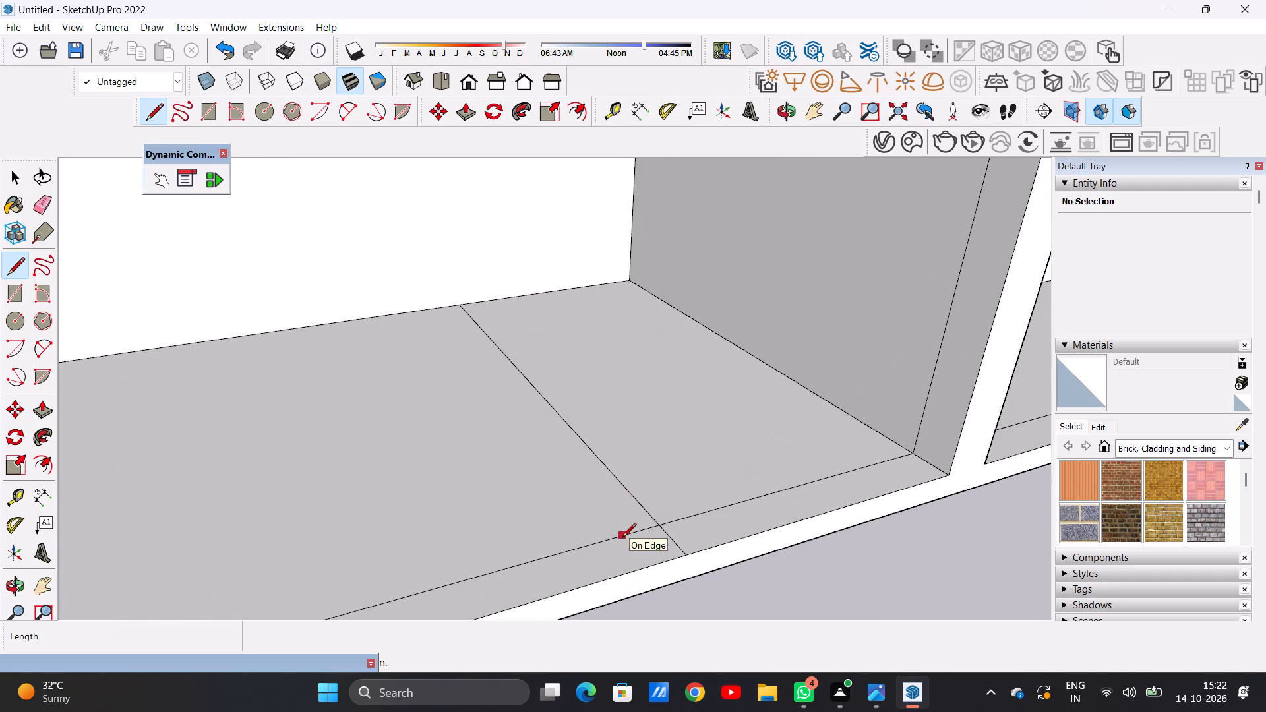
{"action": "left_click", "coordinate": [628, 533]}
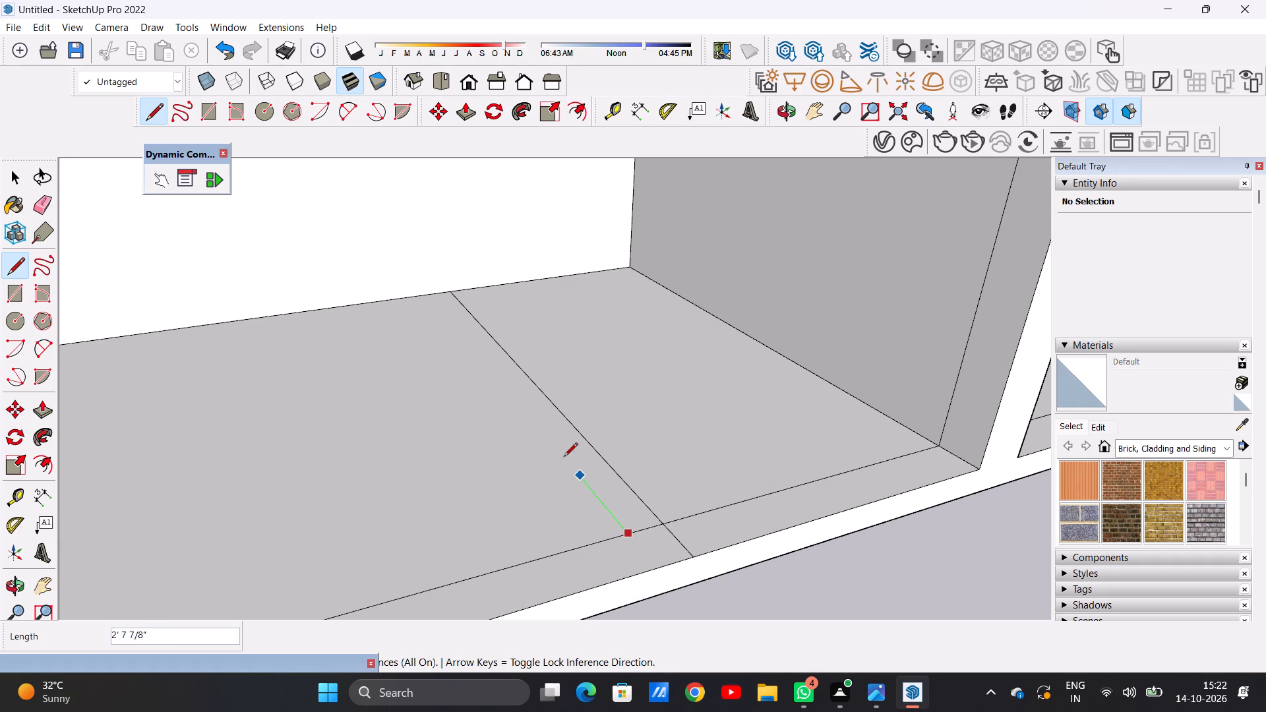
{"action": "left_click", "coordinate": [427, 295]}
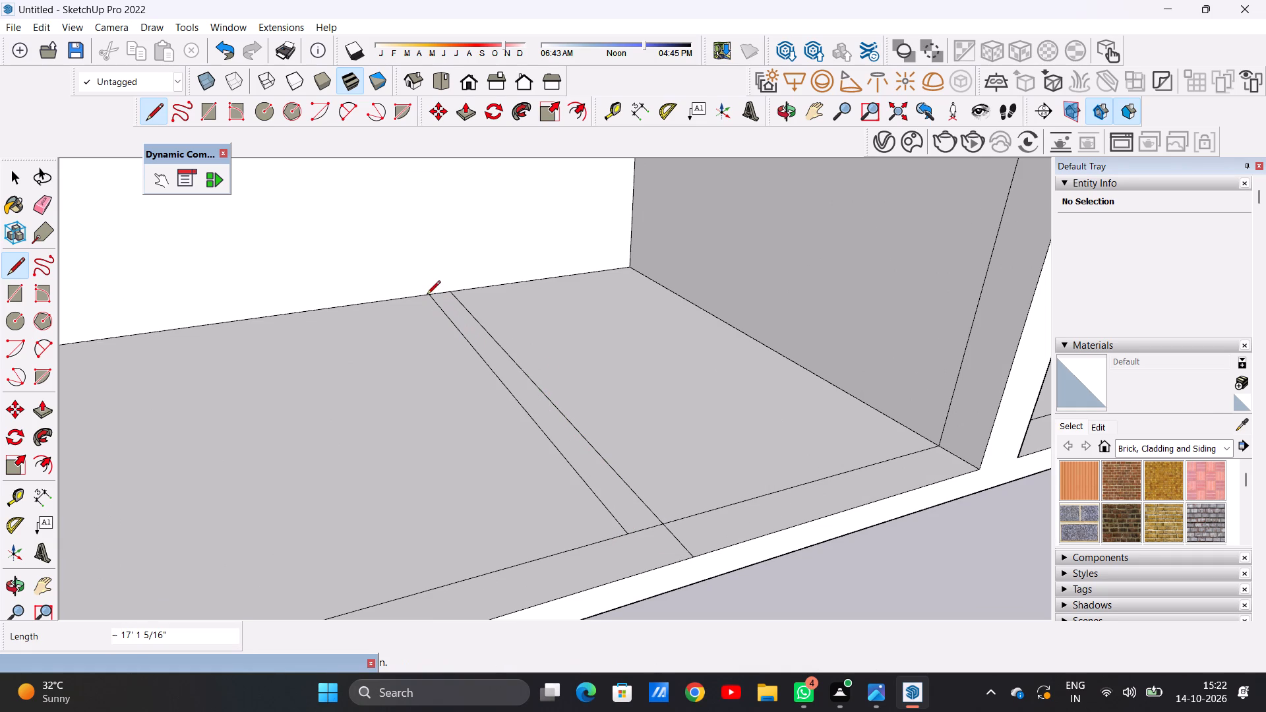
{"action": "key", "text": "space"}
Push/Pull the floor area between the dividing line and the central partition up 10' to the wall tops.
{"action": "scroll", "coordinate": [567, 442], "scroll_direction": "down", "scroll_amount": 7}
{"action": "middle_click_drag", "start_coordinate": [593, 454], "coordinate": [502, 432]}
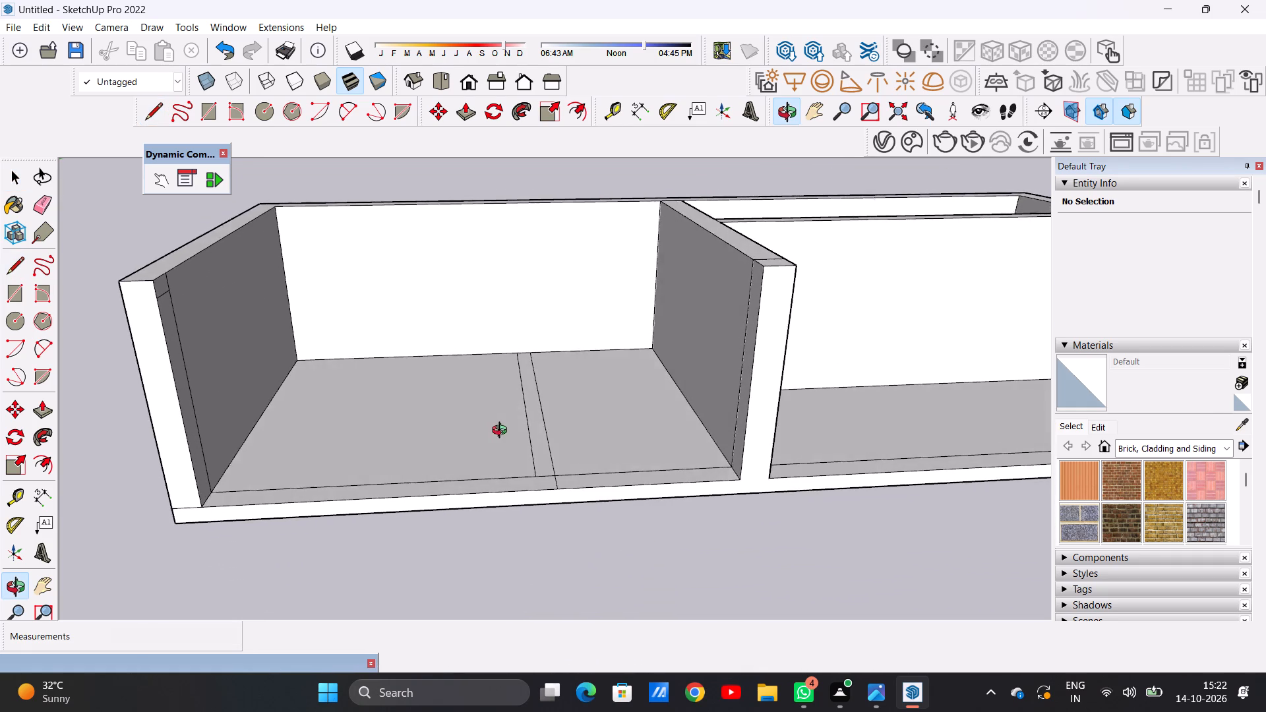
{"action": "middle_click_drag", "start_coordinate": [502, 432], "coordinate": [497, 462]}
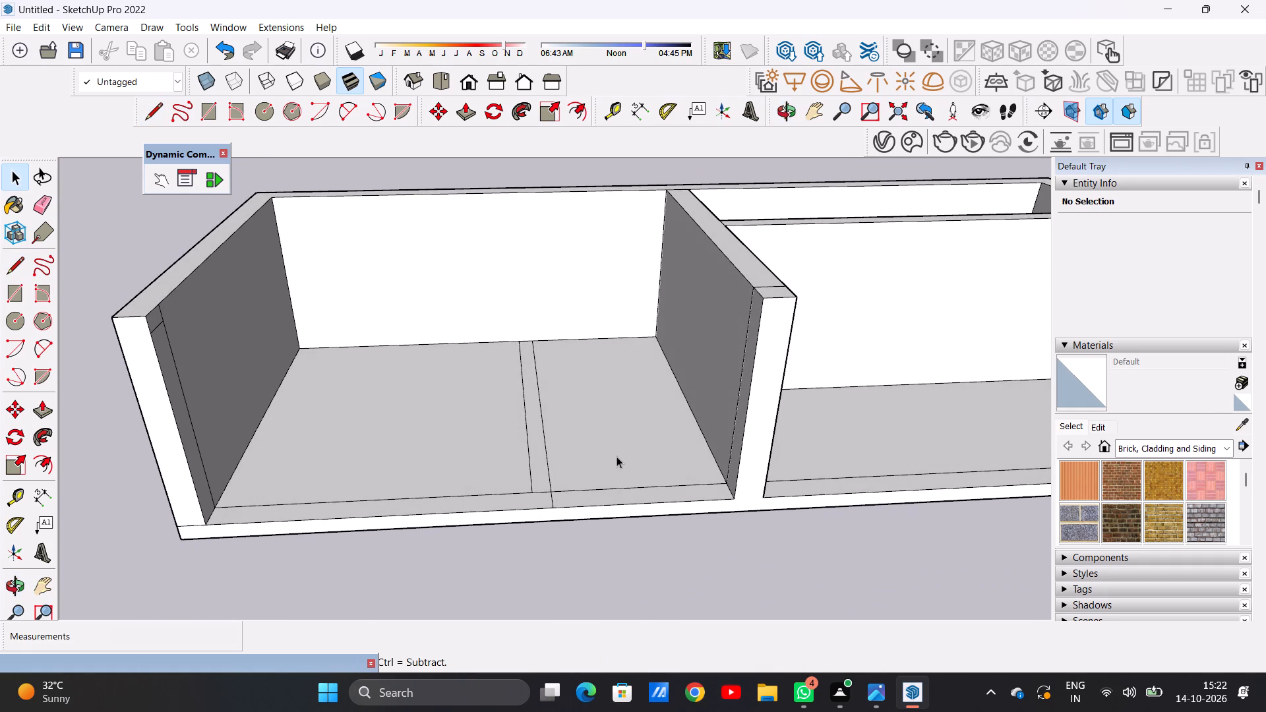
{"action": "scroll", "coordinate": [617, 456], "scroll_direction": "up", "scroll_amount": 1}
{"action": "key", "text": "p"}
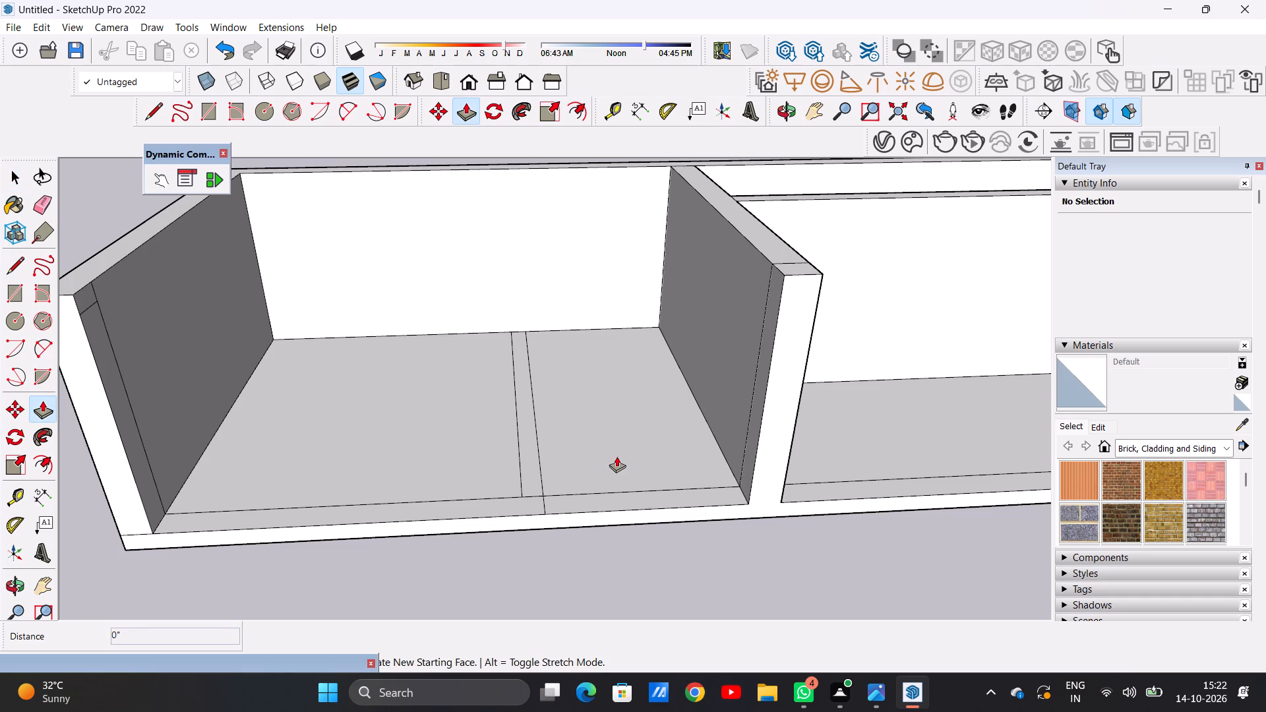
{"action": "left_click", "coordinate": [624, 452]}
{"action": "scroll", "coordinate": [636, 380], "scroll_direction": "down", "scroll_amount": 9}
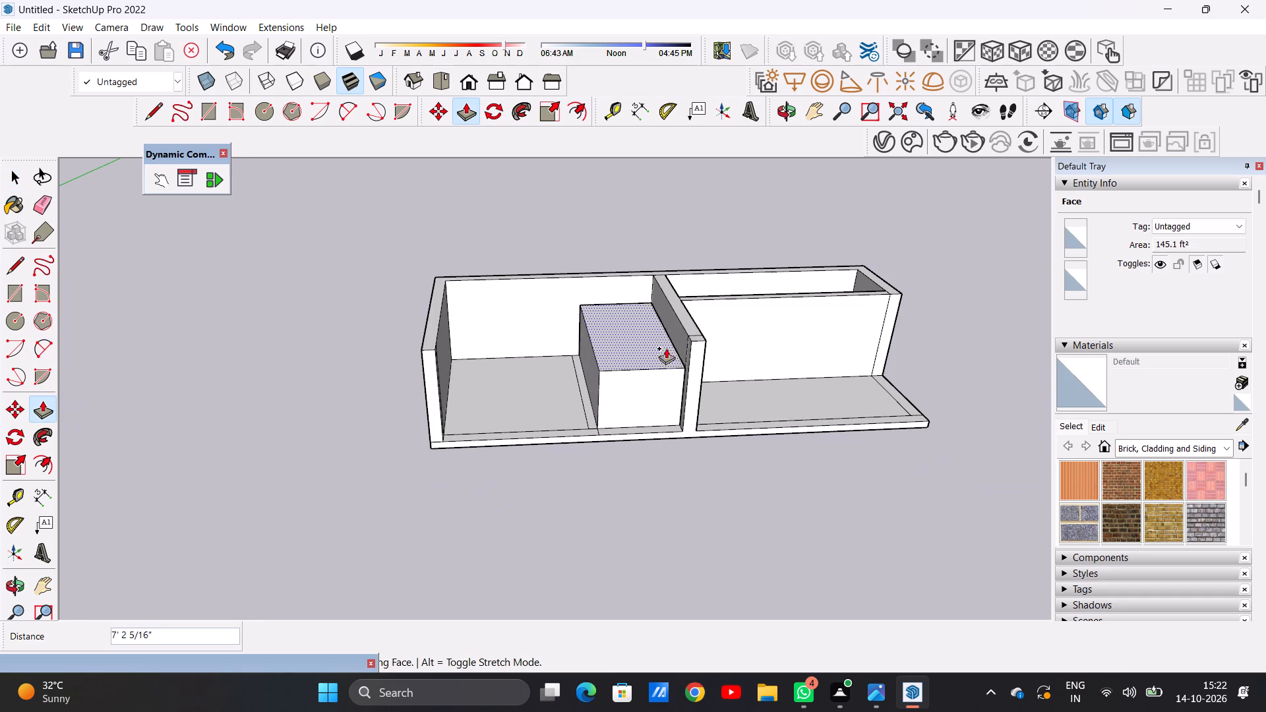
{"action": "left_click", "coordinate": [691, 336]}
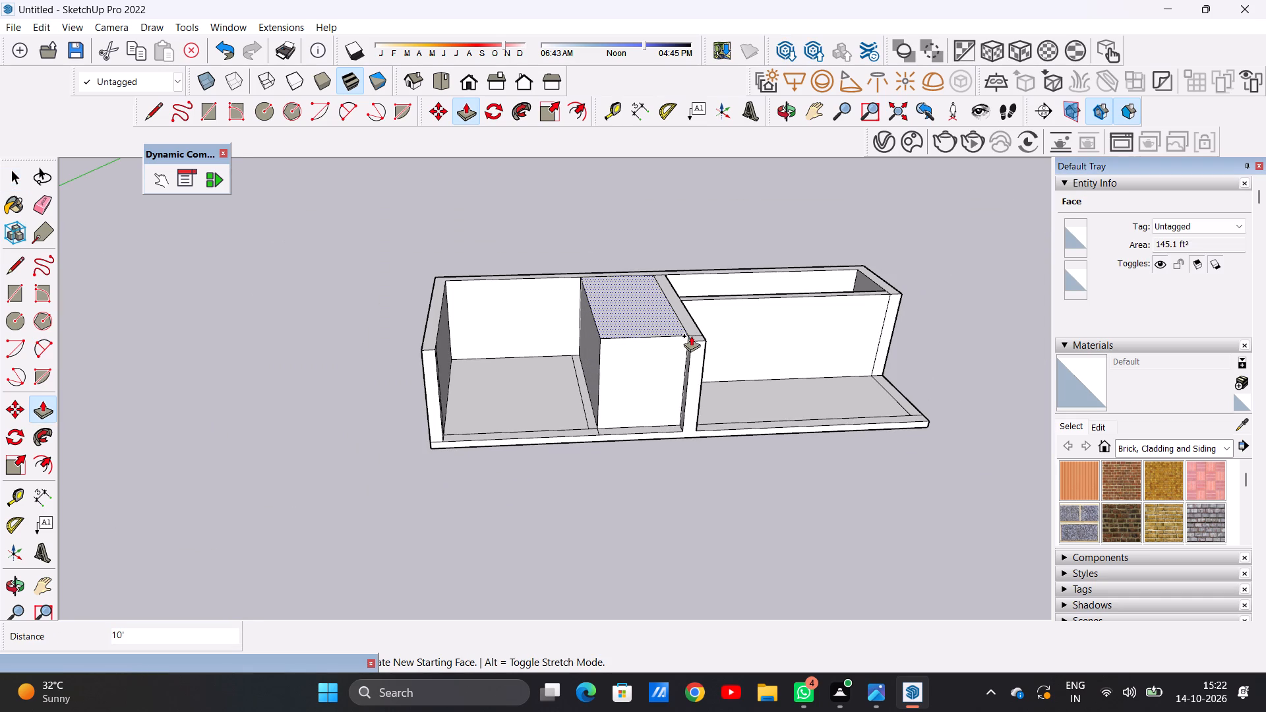
{"action": "key", "text": "space"}
Examine the raised block beside the central partition from the front and from above.
{"action": "scroll", "coordinate": [671, 469], "scroll_direction": "down", "scroll_amount": 3}
{"action": "middle_click_drag", "start_coordinate": [675, 480], "coordinate": [633, 376]}
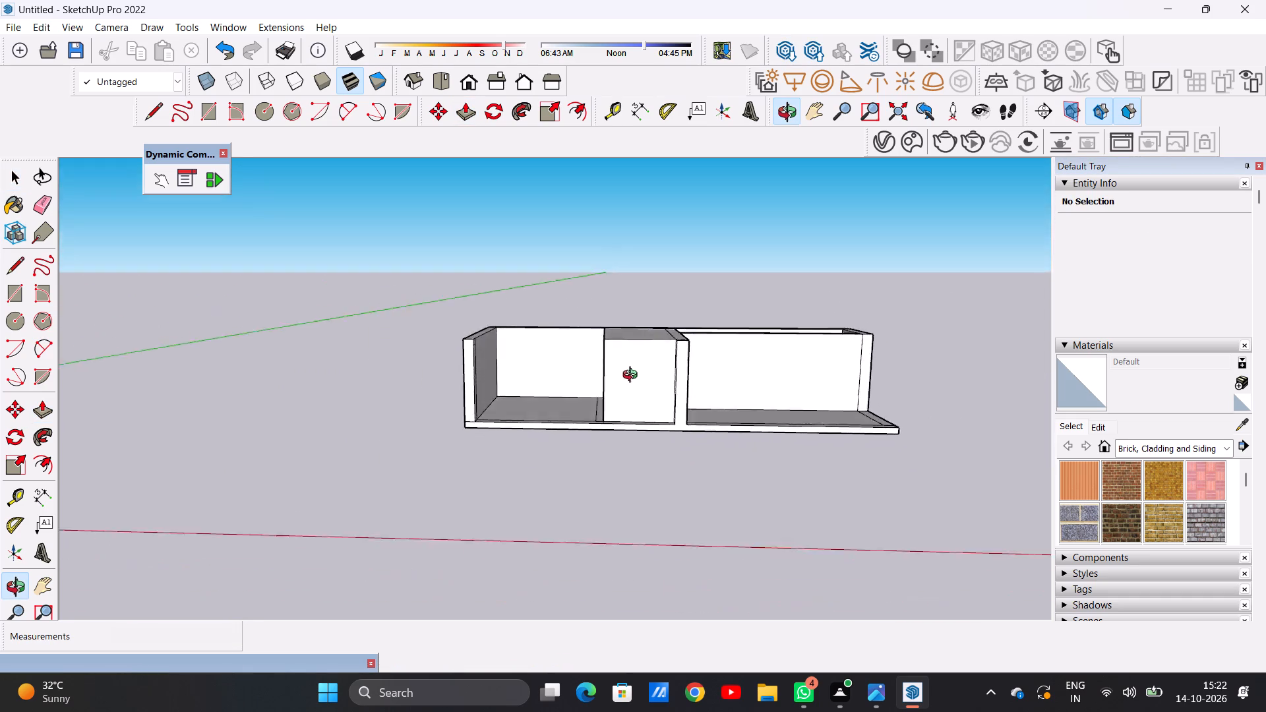
{"action": "middle_click_drag", "start_coordinate": [633, 376], "coordinate": [647, 353]}
{"action": "scroll", "coordinate": [652, 362], "scroll_direction": "up", "scroll_amount": 6}
{"action": "middle_click_drag", "start_coordinate": [663, 384], "coordinate": [598, 426]}
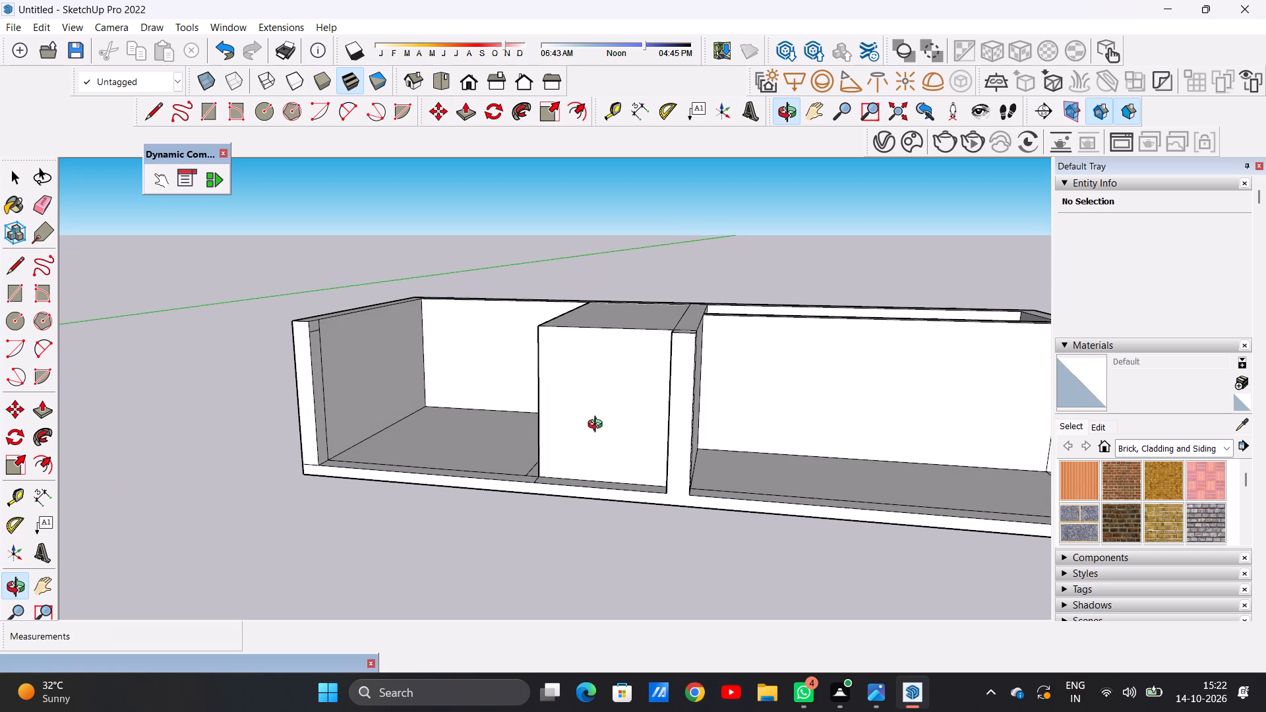
{"action": "middle_click_drag", "start_coordinate": [598, 426], "coordinate": [646, 367]}
{"action": "scroll", "coordinate": [632, 362], "scroll_direction": "up", "scroll_amount": 5}
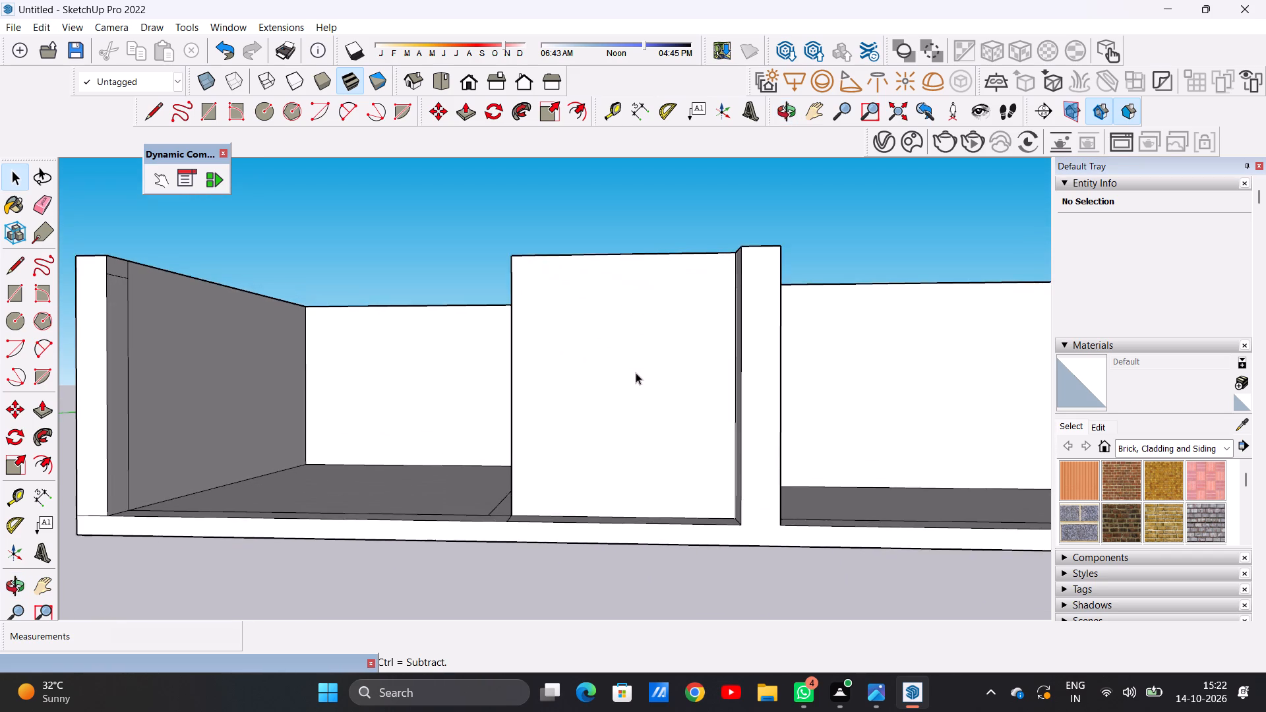
{"action": "scroll", "coordinate": [661, 409], "scroll_direction": "down", "scroll_amount": 5}
{"action": "middle_click_drag", "start_coordinate": [636, 366], "coordinate": [717, 547]}
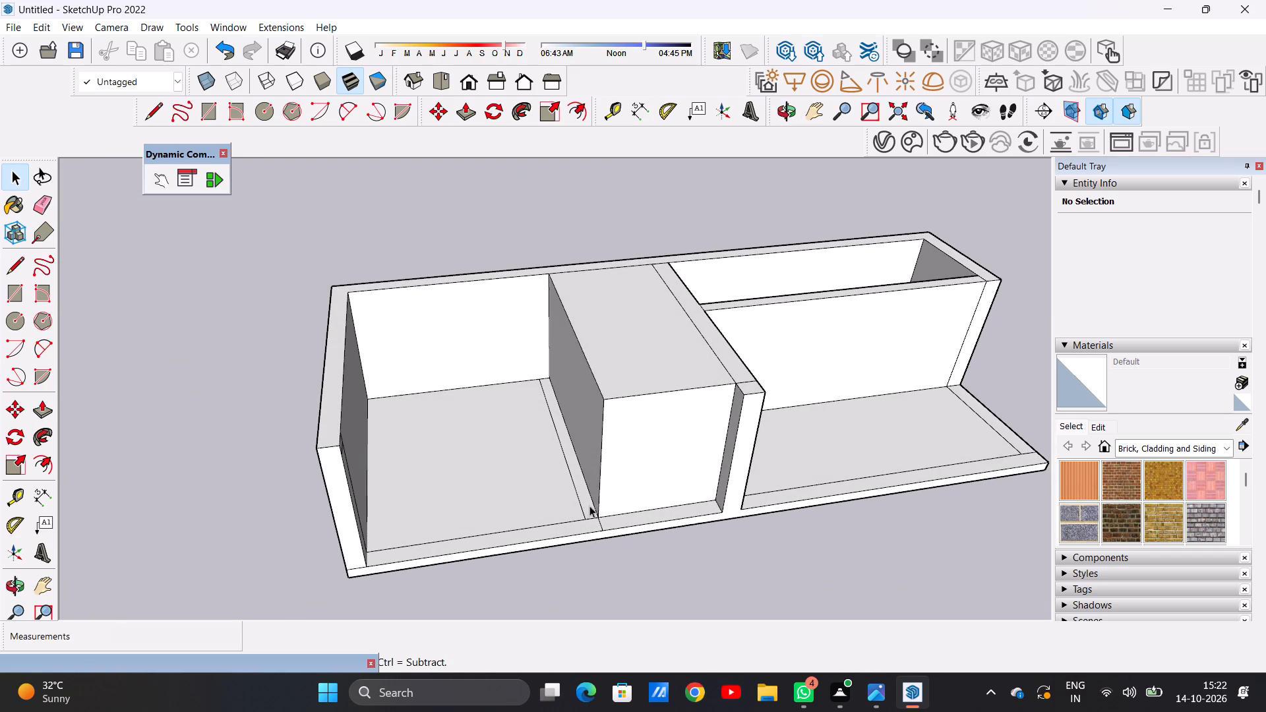
Push/Pull the narrow floor strip along the raised block's left side up 10' to the block's top.
{"action": "scroll", "coordinate": [588, 507], "scroll_direction": "up", "scroll_amount": 3}
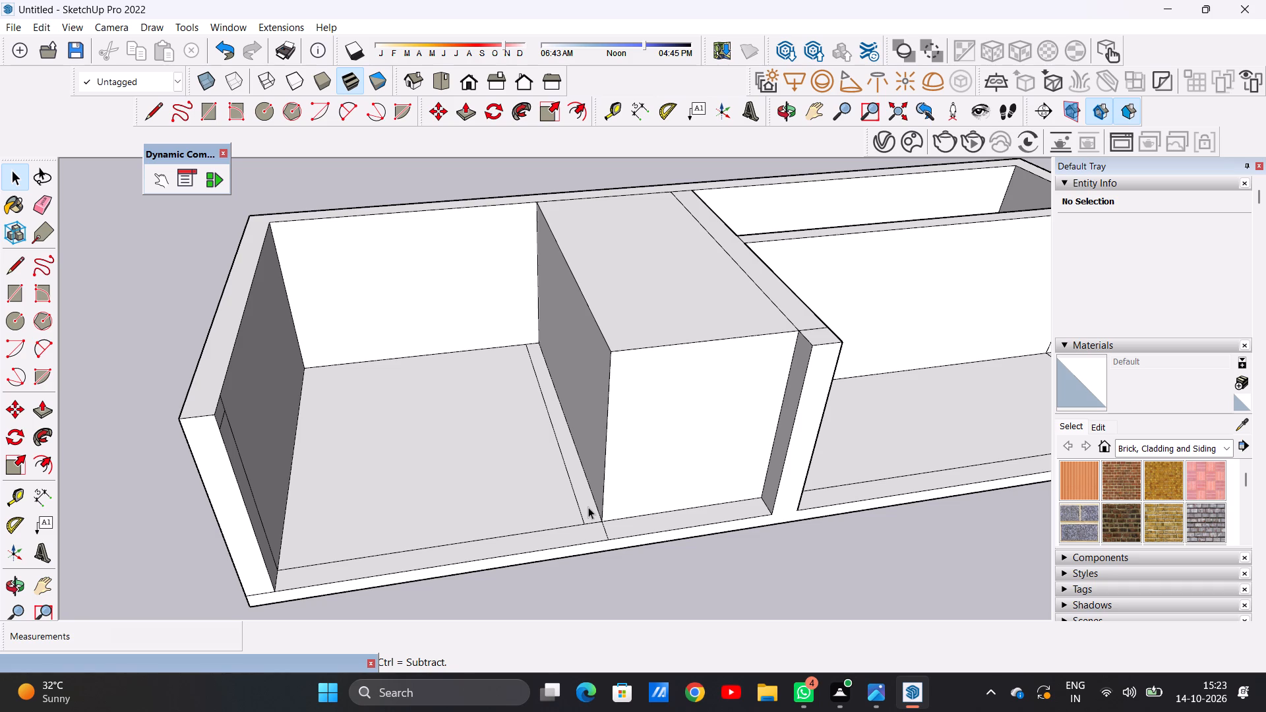
{"action": "scroll", "coordinate": [576, 470], "scroll_direction": "up", "scroll_amount": 2}
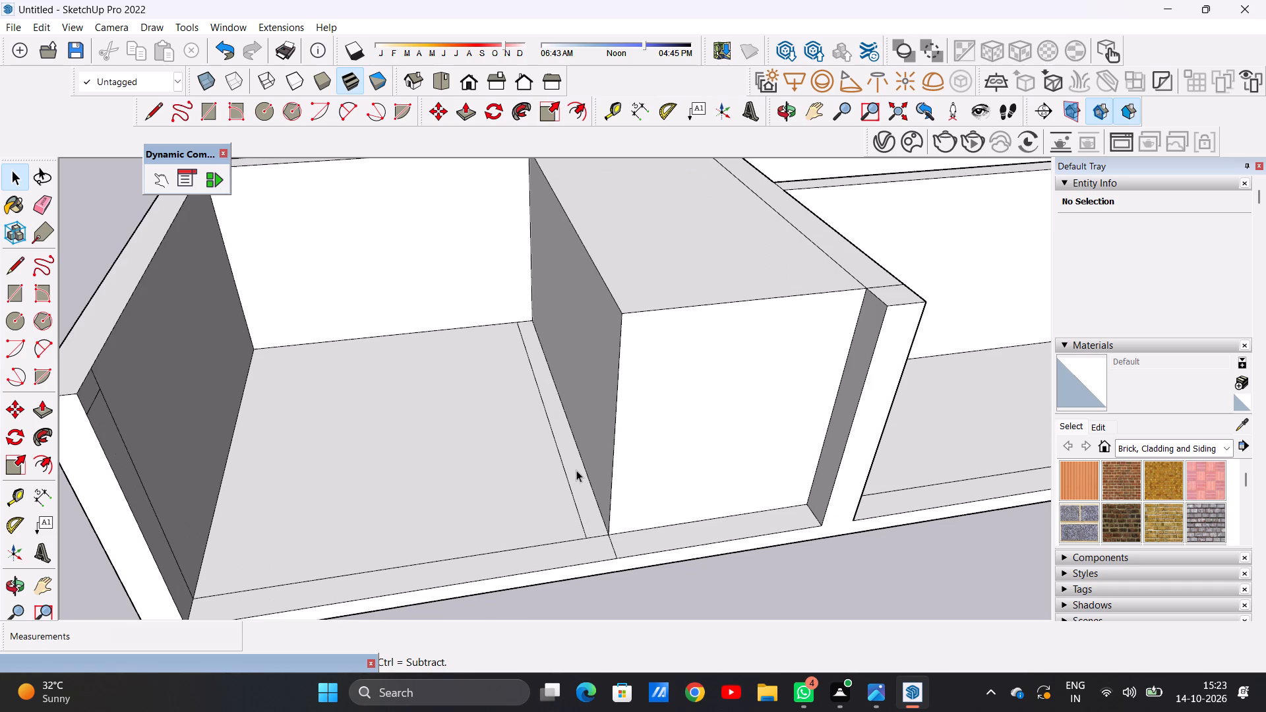
{"action": "key", "text": "p"}
{"action": "scroll", "coordinate": [590, 493], "scroll_direction": "up", "scroll_amount": 4}
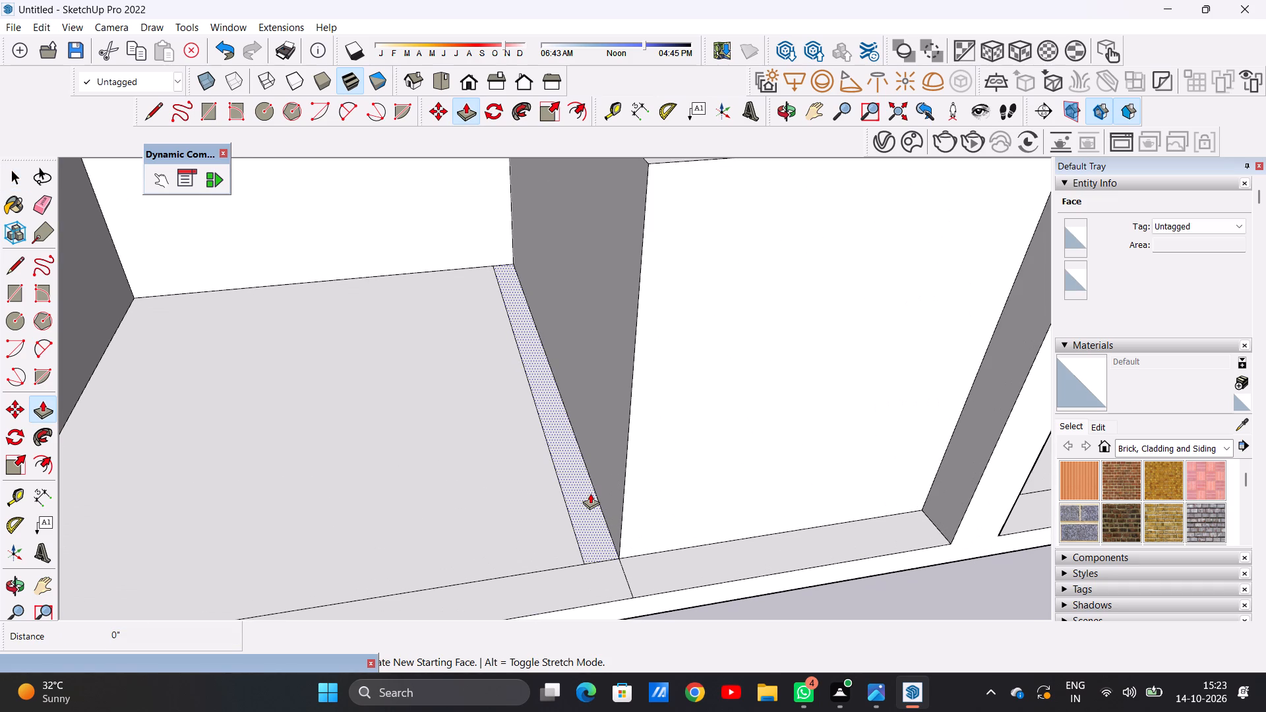
{"action": "left_click", "coordinate": [590, 493]}
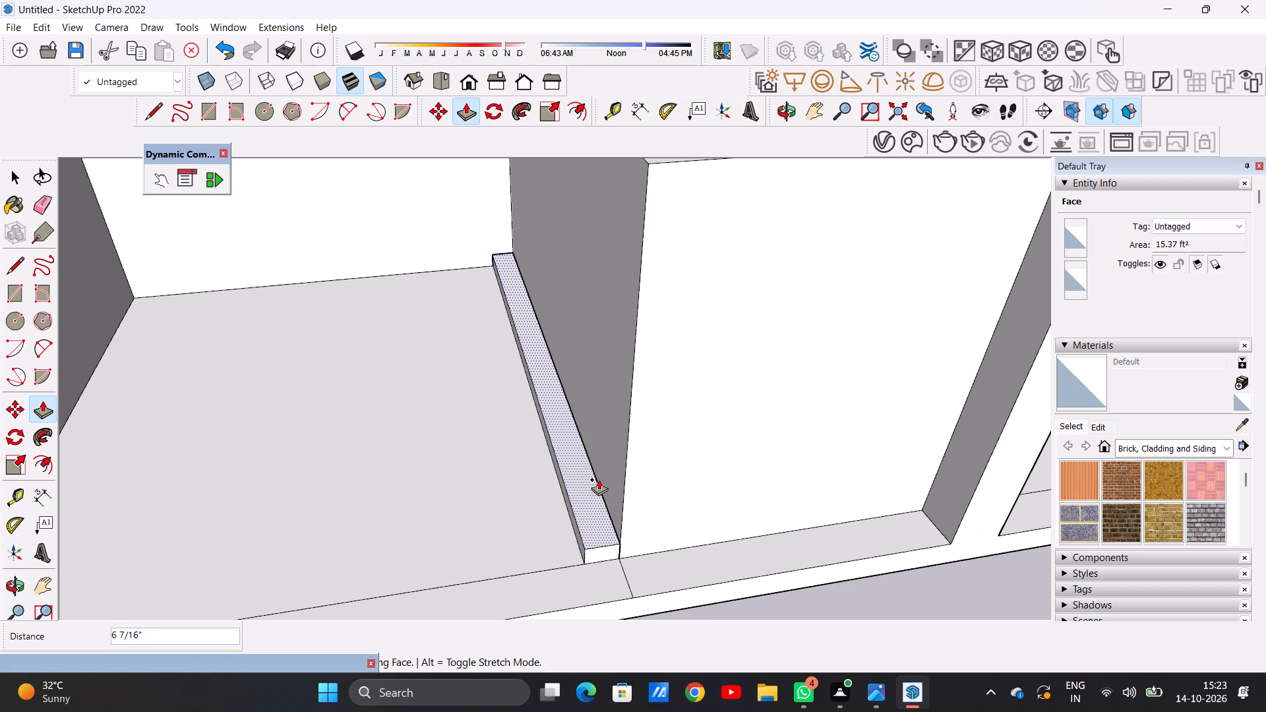
{"action": "scroll", "coordinate": [599, 479], "scroll_direction": "down", "scroll_amount": 11}
{"action": "scroll", "coordinate": [613, 400], "scroll_direction": "up", "scroll_amount": 10}
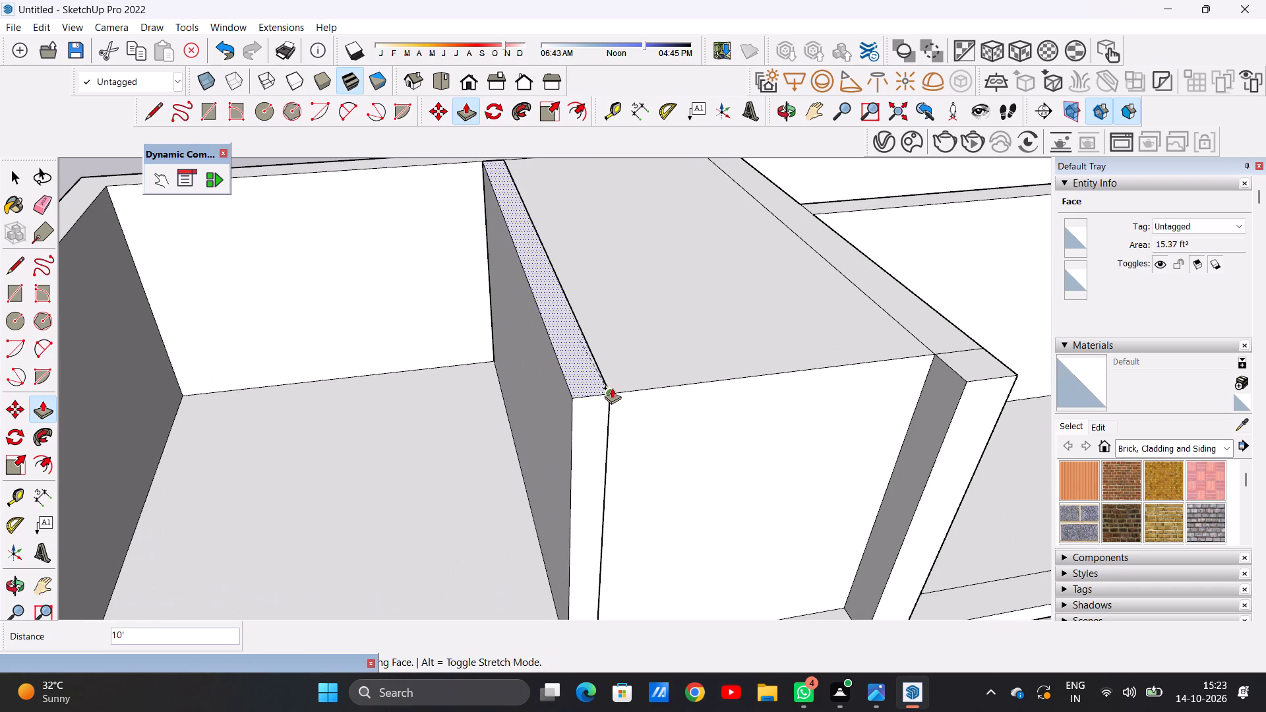
{"action": "left_click", "coordinate": [612, 388]}
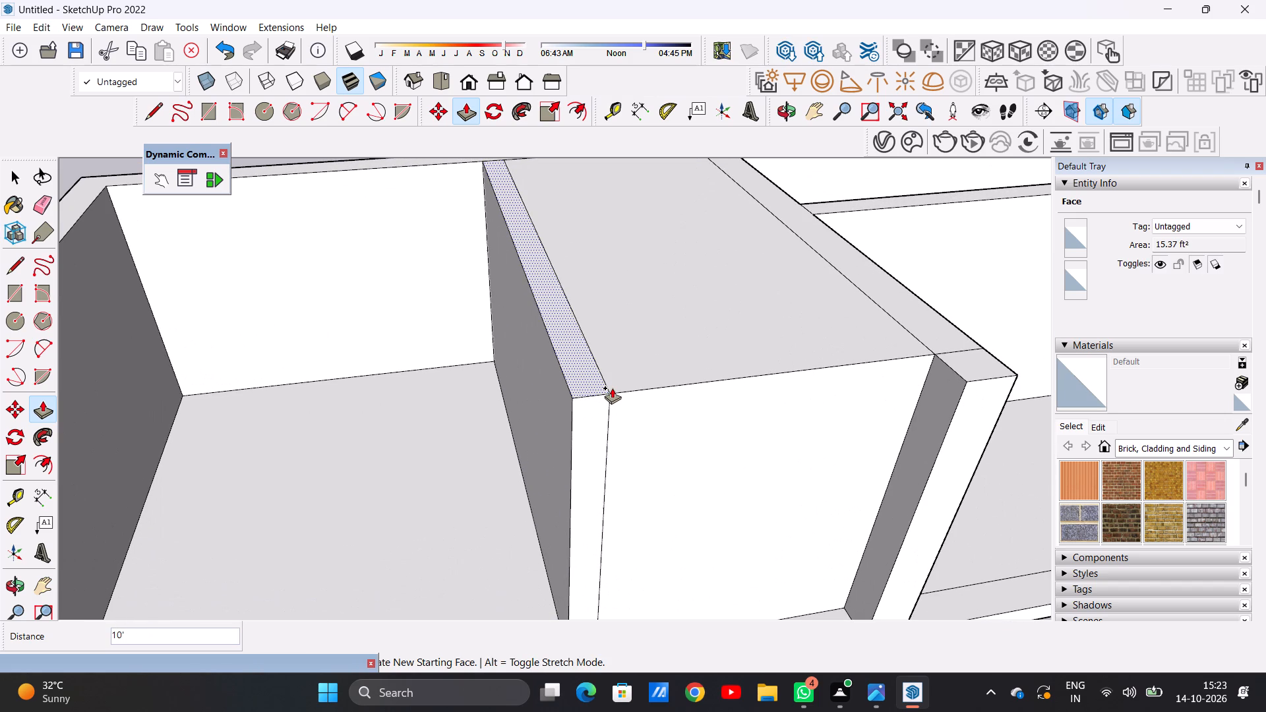
Push/Pull the front end face of the narrow raised strip forward about 1' 2 7/8" to the slab's front edge.
{"action": "key", "text": "space"}
{"action": "scroll", "coordinate": [608, 421], "scroll_direction": "down", "scroll_amount": 7}
{"action": "middle_click_drag", "start_coordinate": [636, 419], "coordinate": [558, 372]}
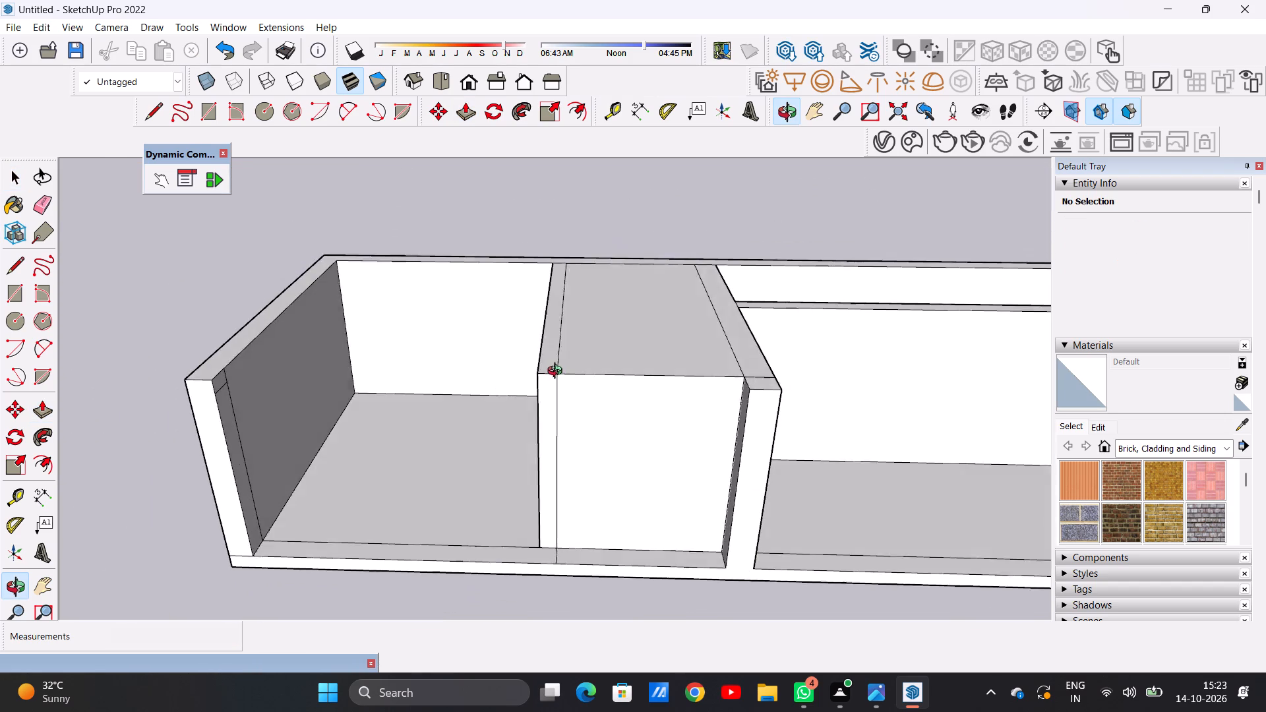
{"action": "middle_click_drag", "start_coordinate": [558, 372], "coordinate": [541, 378]}
{"action": "scroll", "coordinate": [537, 445], "scroll_direction": "up", "scroll_amount": 1}
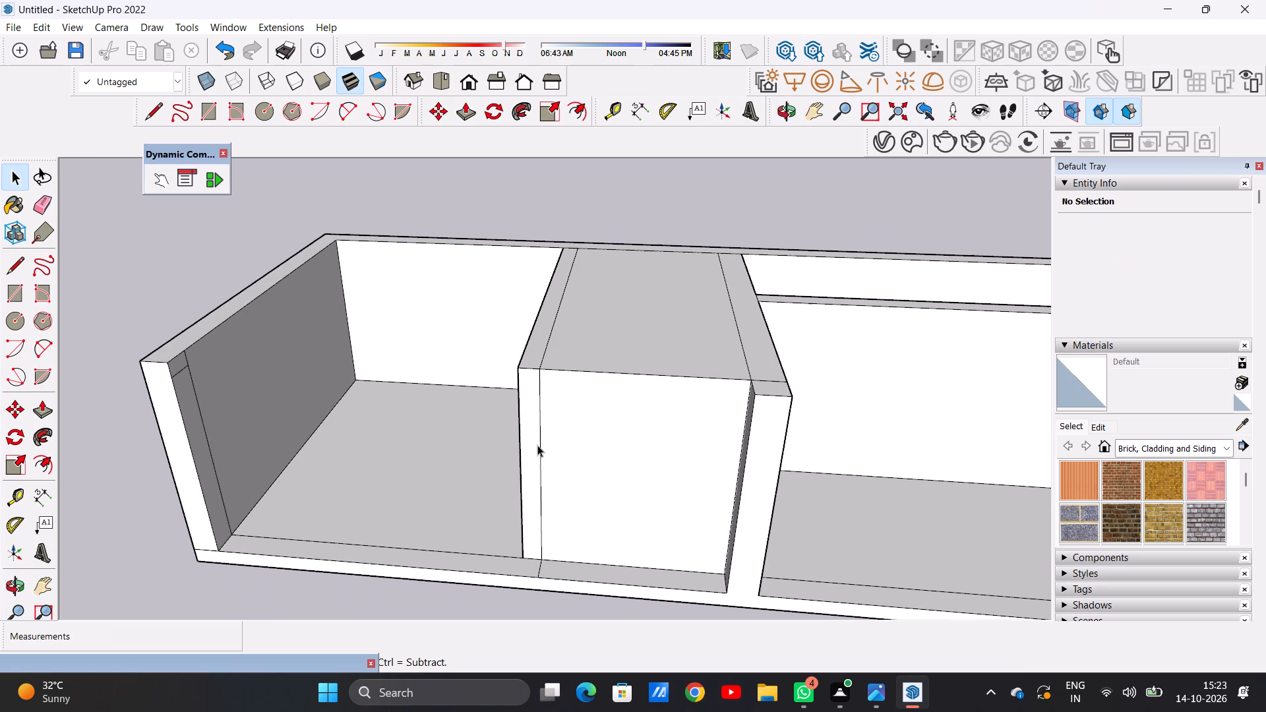
{"action": "key", "text": "p"}
{"action": "left_click", "coordinate": [533, 457]}
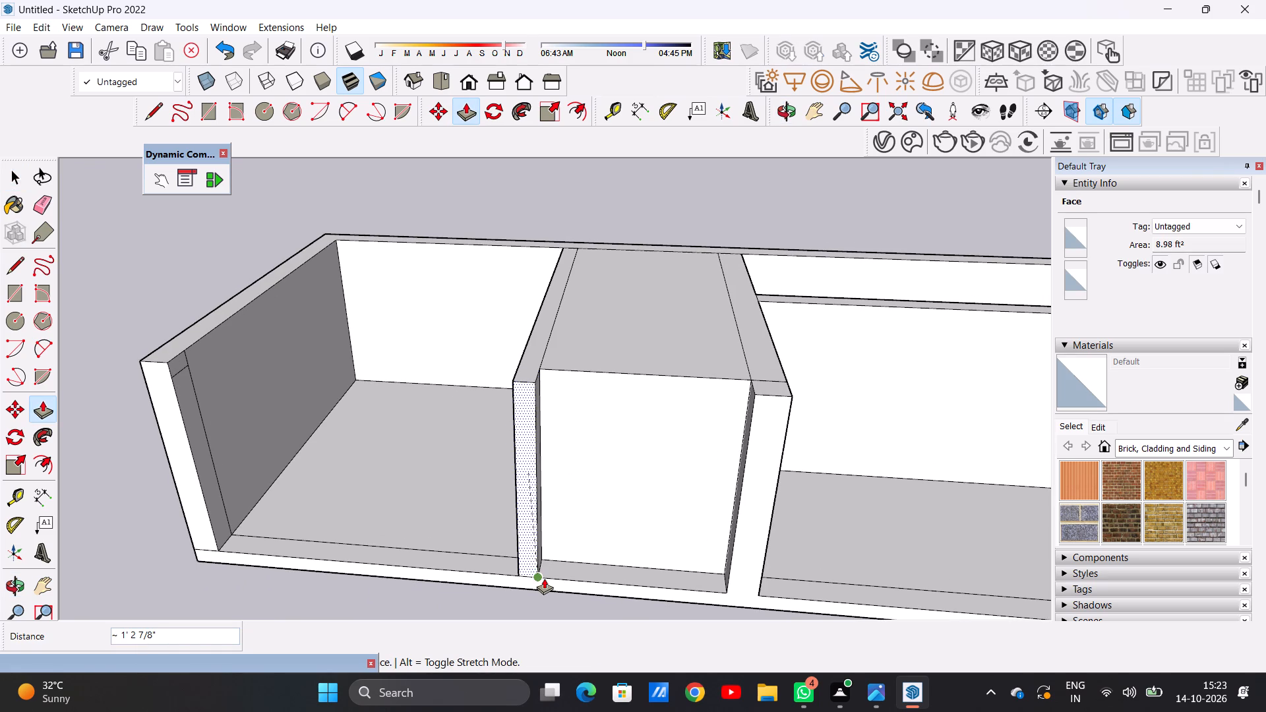
{"action": "left_click", "coordinate": [544, 578]}
{"action": "key", "text": "space"}
Examine the extended strip wall and the rooms on both sides from the front and from above.
{"action": "scroll", "coordinate": [582, 494], "scroll_direction": "down", "scroll_amount": 8}
{"action": "middle_click_drag", "start_coordinate": [584, 508], "coordinate": [609, 355]}
{"action": "scroll", "coordinate": [628, 461], "scroll_direction": "up", "scroll_amount": 1}
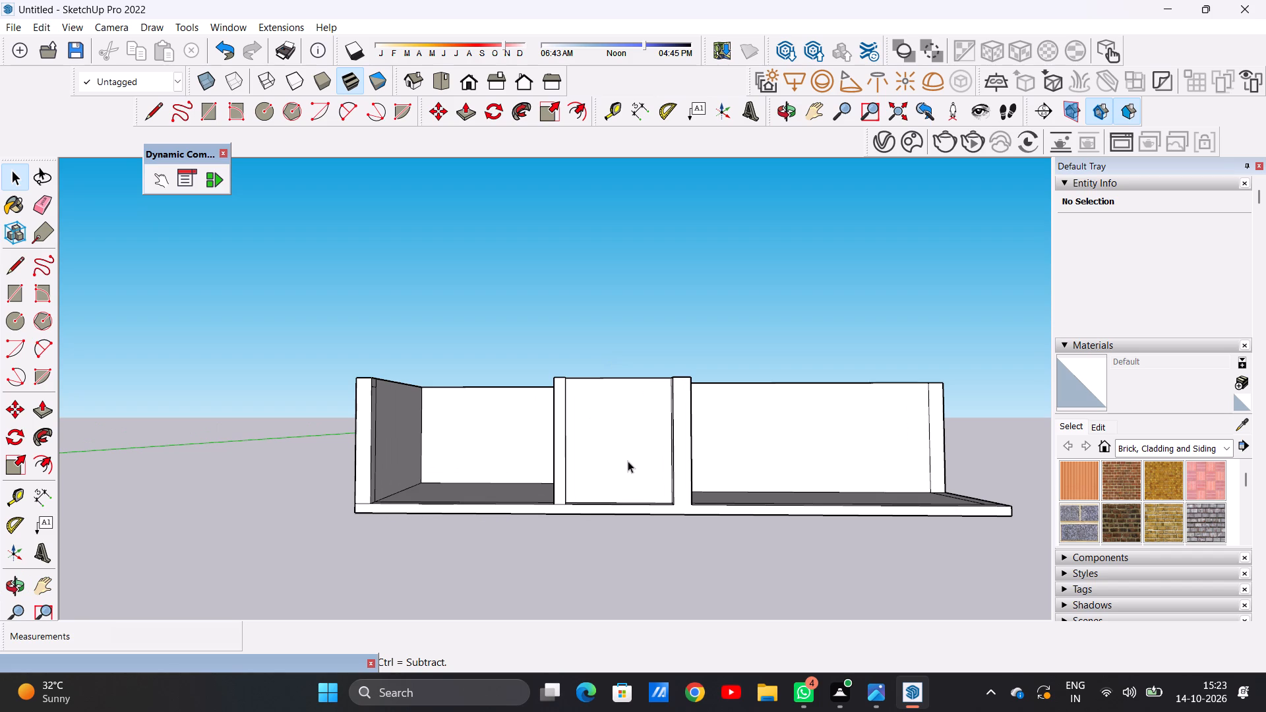
{"action": "scroll", "coordinate": [628, 461], "scroll_direction": "down", "scroll_amount": 3}
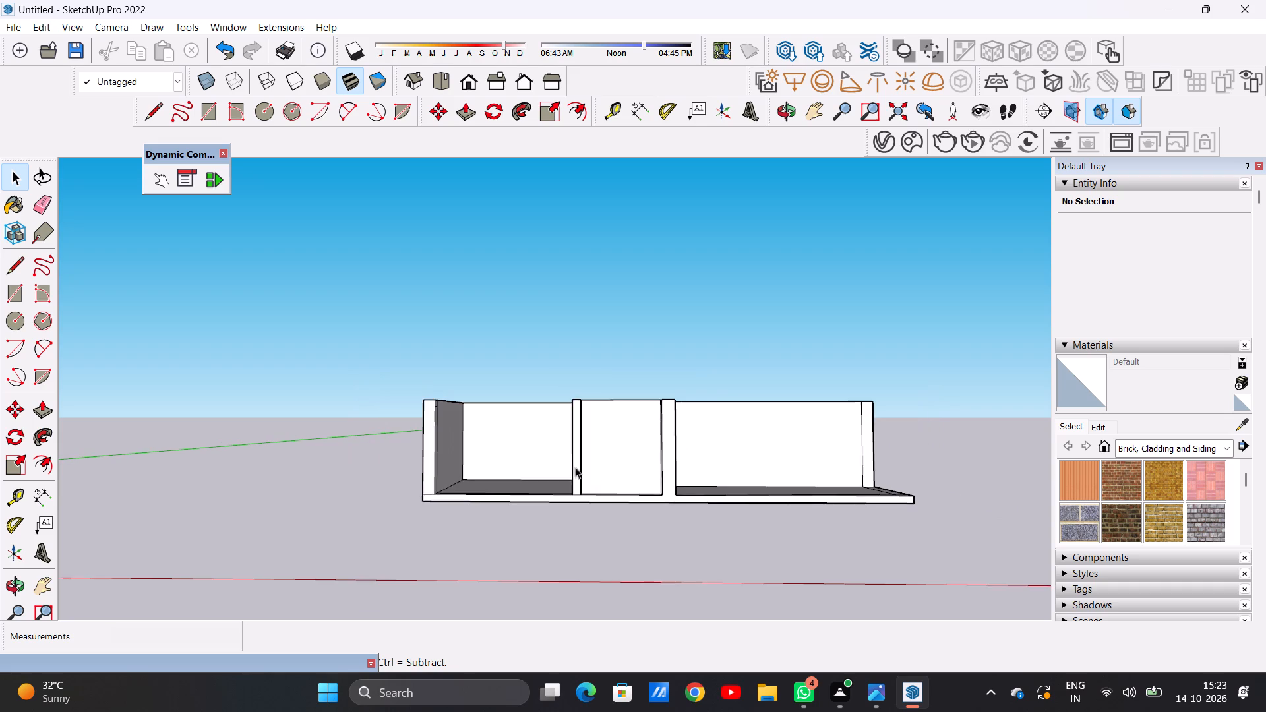
{"action": "scroll", "coordinate": [510, 423], "scroll_direction": "up", "scroll_amount": 4}
{"action": "middle_click_drag", "start_coordinate": [527, 416], "coordinate": [532, 519]}
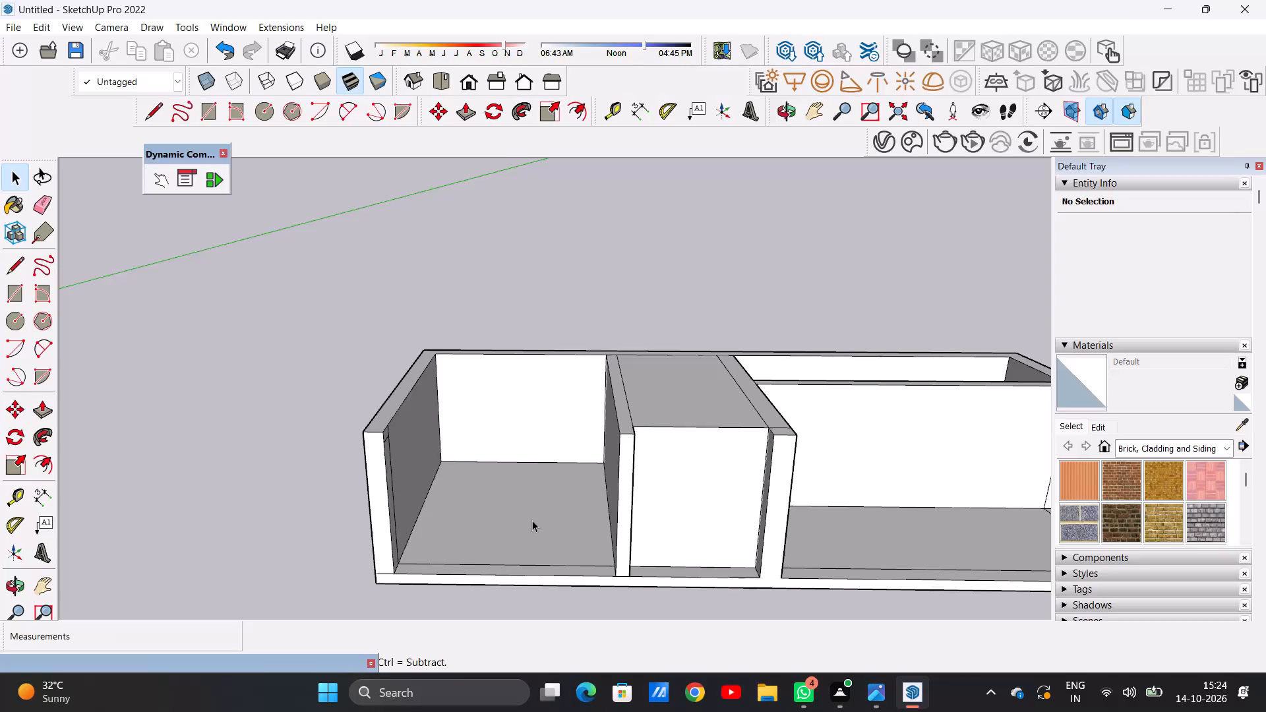
{"action": "scroll", "coordinate": [532, 520], "scroll_direction": "up", "scroll_amount": 1}
{"action": "scroll", "coordinate": [532, 520], "scroll_direction": "down", "scroll_amount": 6}
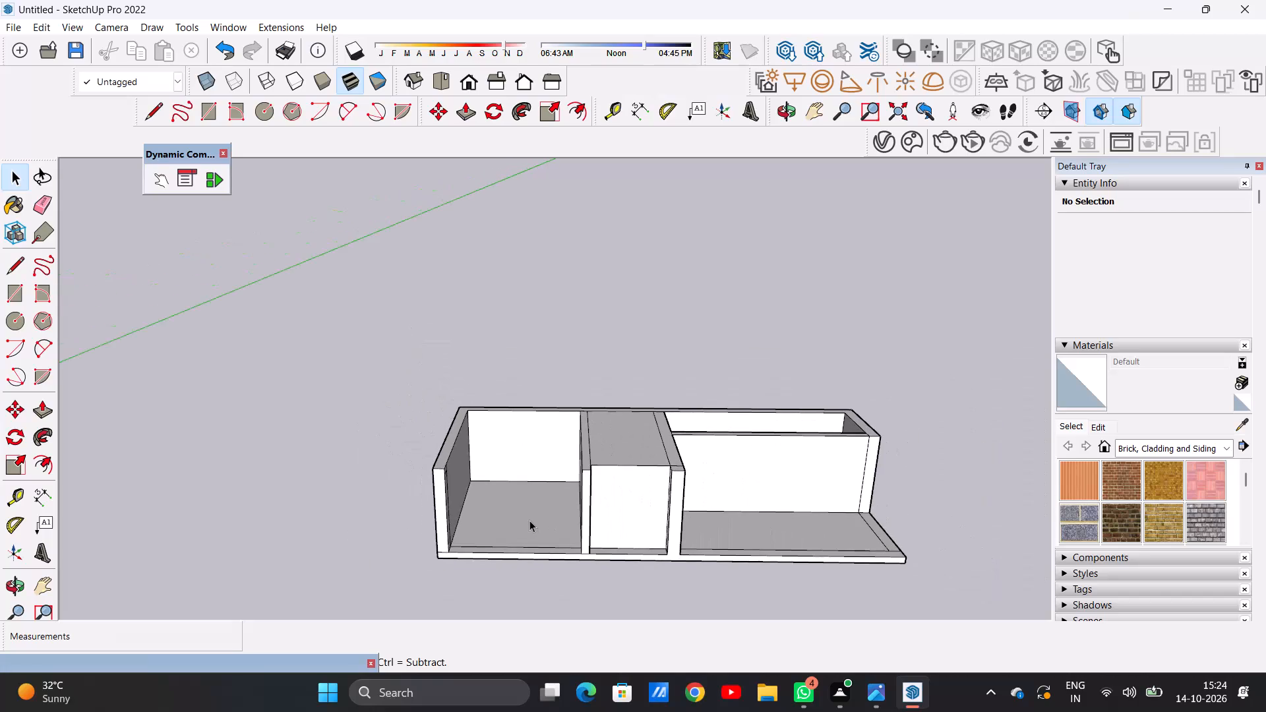
{"action": "scroll", "coordinate": [531, 496], "scroll_direction": "down", "scroll_amount": 1}
{"action": "middle_click_drag", "start_coordinate": [548, 505], "coordinate": [545, 500]}
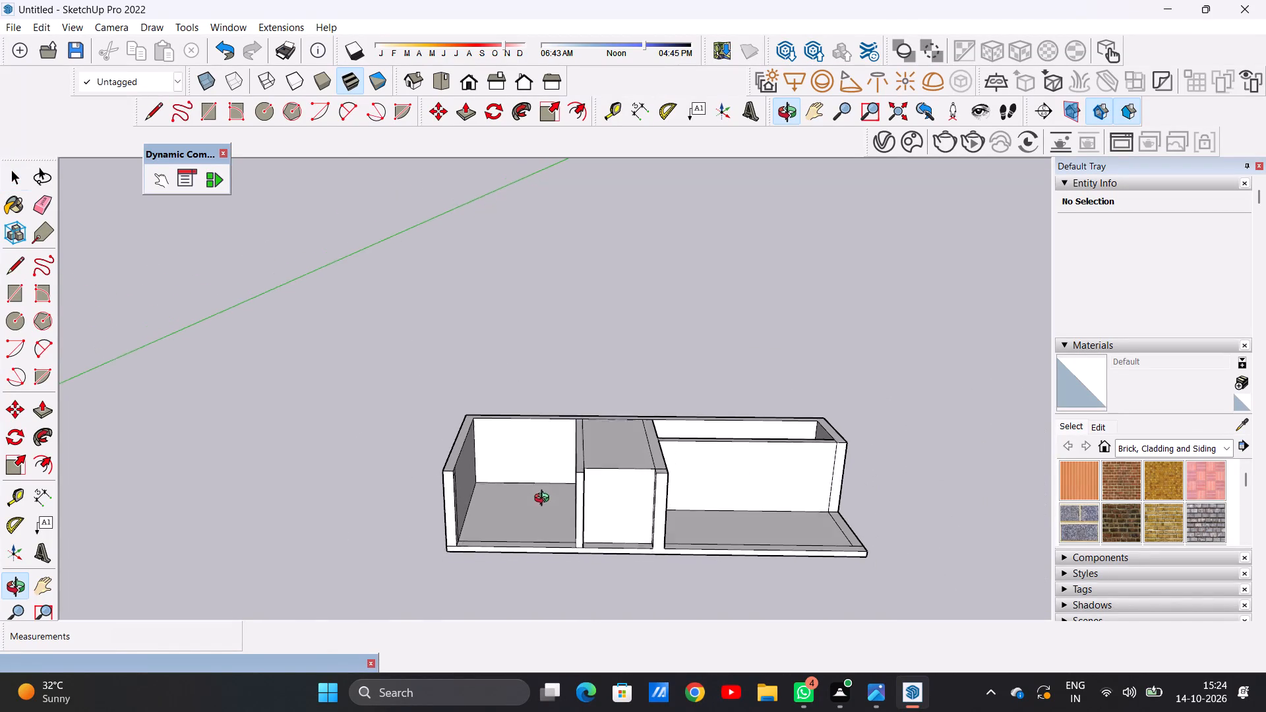
{"action": "middle_click_drag", "start_coordinate": [545, 500], "coordinate": [551, 535]}
Draw a line across the back wall's top from the strip wall's right inner corner to the outer edge.
{"action": "scroll", "coordinate": [574, 467], "scroll_direction": "up", "scroll_amount": 6}
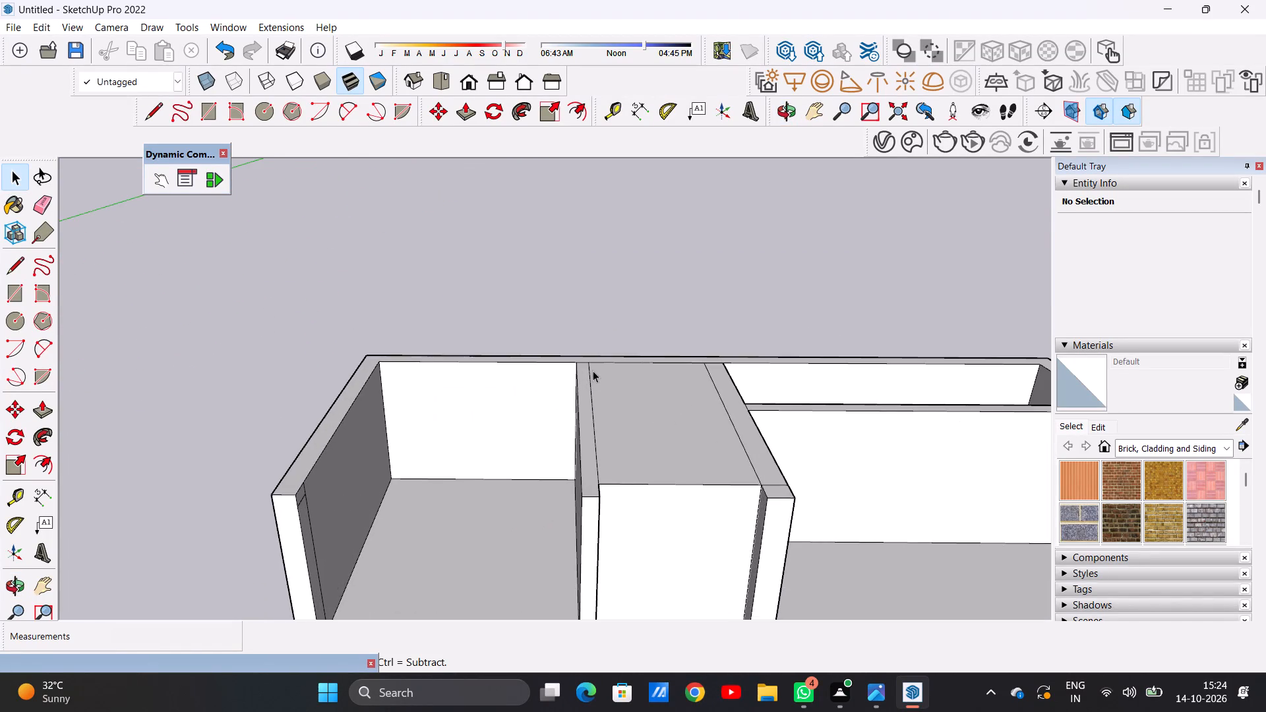
{"action": "middle_click_drag", "start_coordinate": [593, 371], "coordinate": [592, 524]}
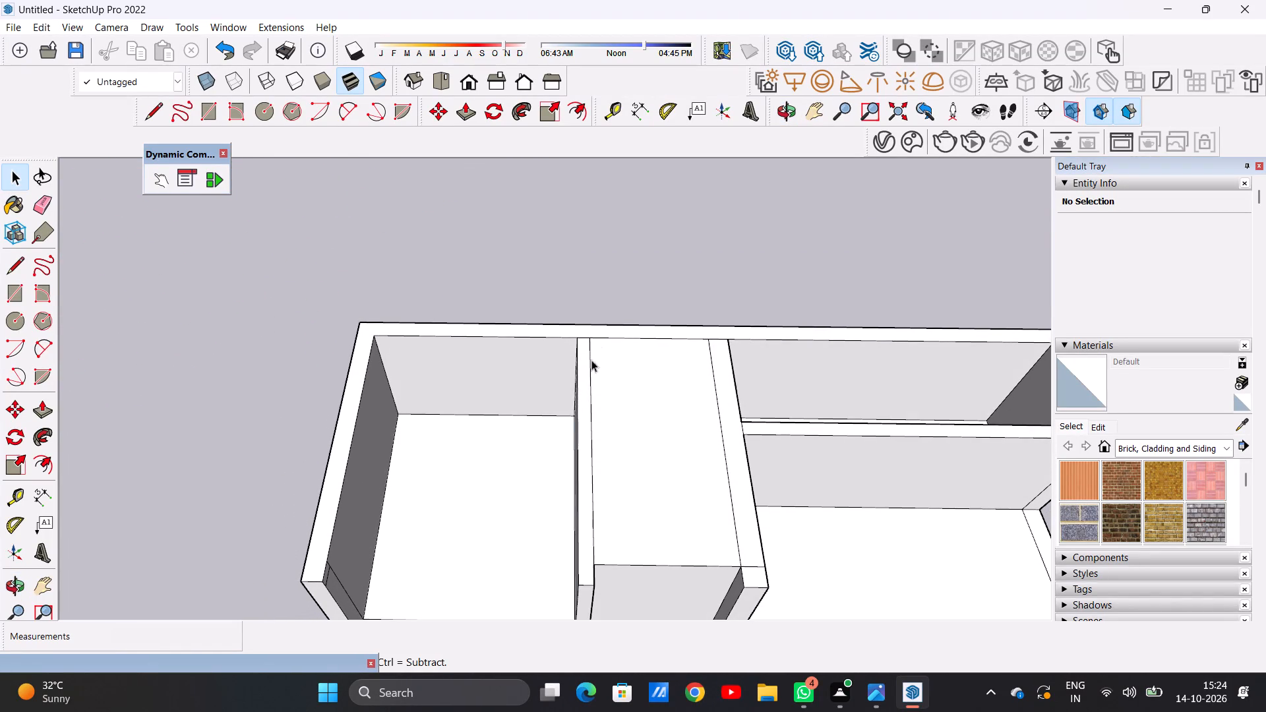
{"action": "scroll", "coordinate": [600, 345], "scroll_direction": "up", "scroll_amount": 6}
{"action": "key", "text": "l"}
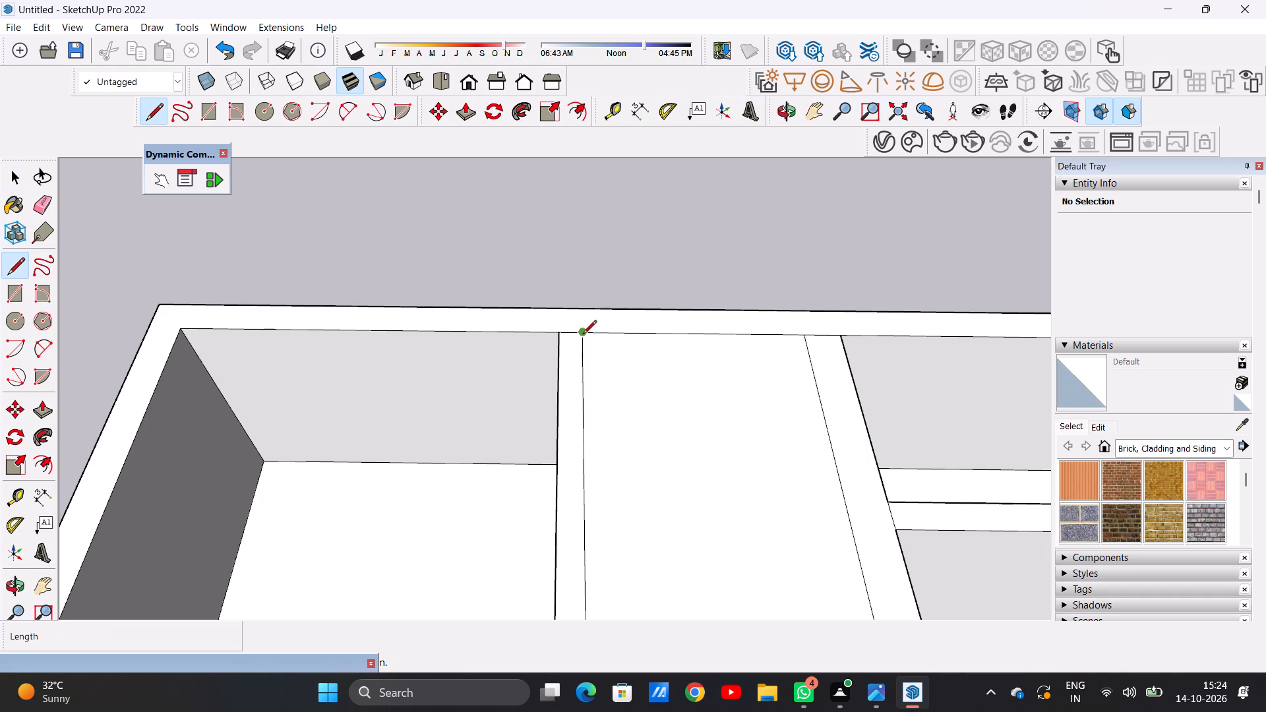
{"action": "scroll", "coordinate": [583, 335], "scroll_direction": "up", "scroll_amount": 6}
{"action": "left_click", "coordinate": [583, 334]}
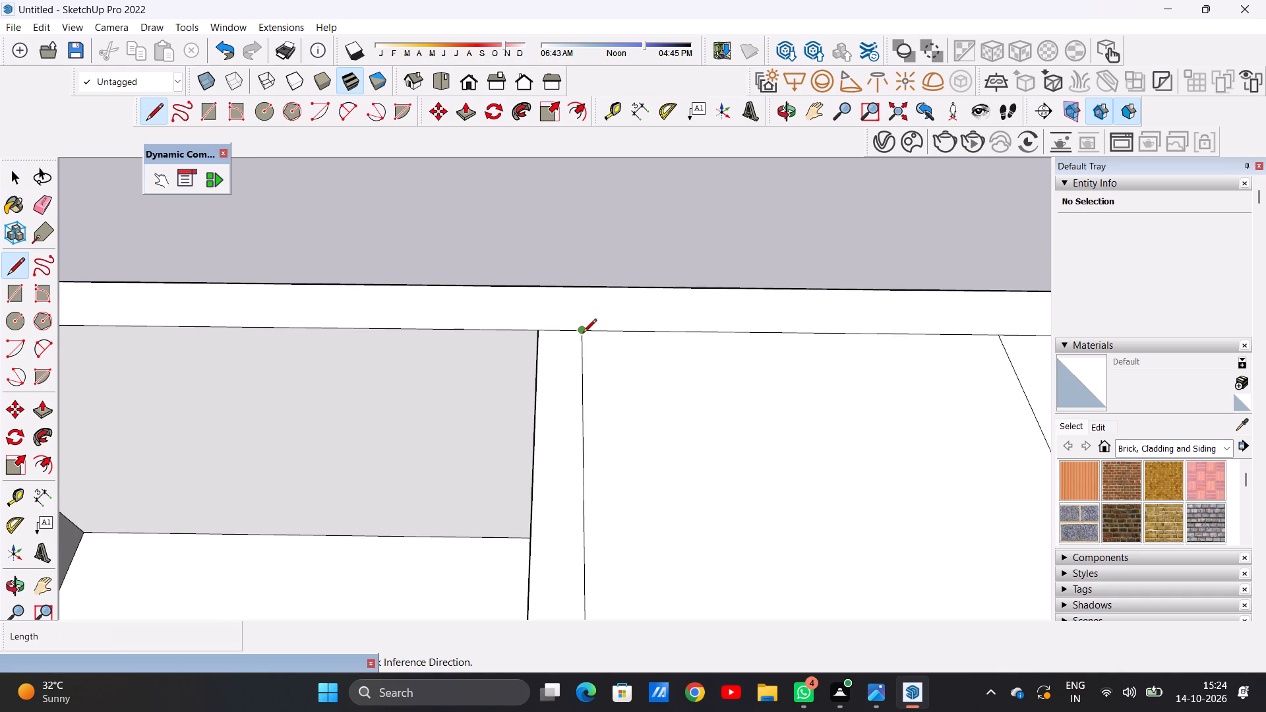
{"action": "left_click", "coordinate": [589, 283]}
{"action": "key", "text": "space"}
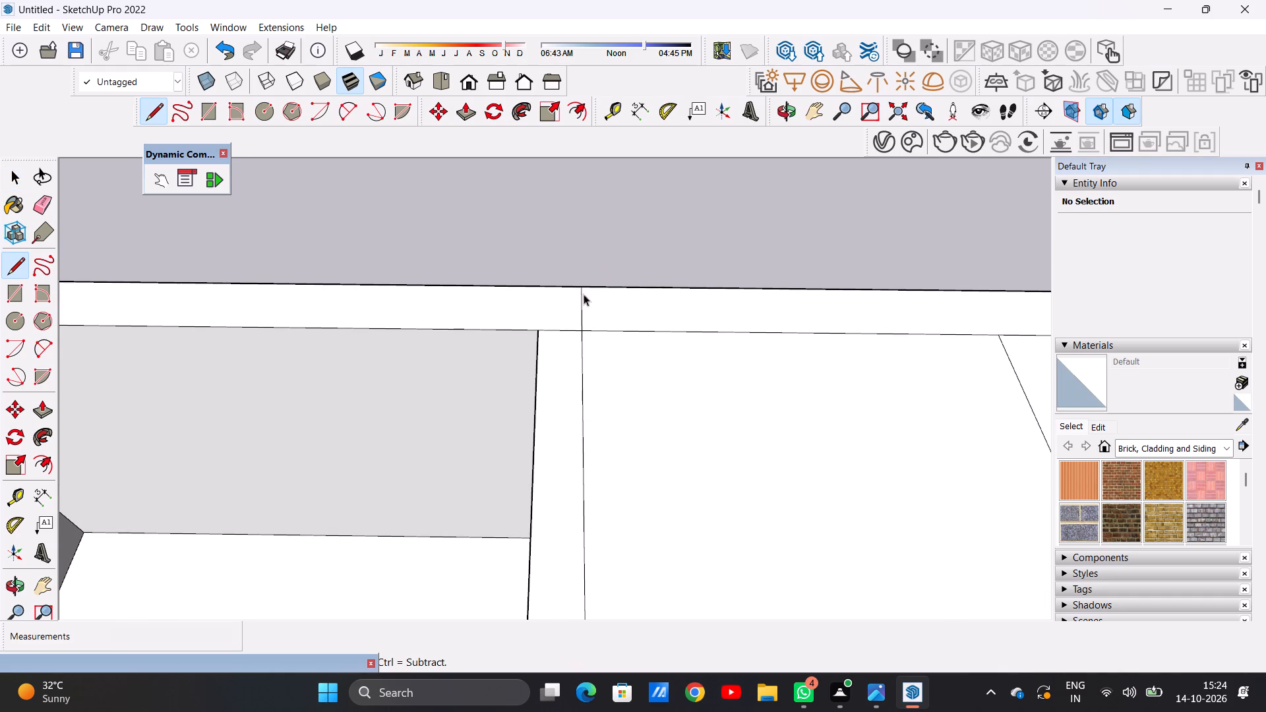
Erase the short edge separating the strip wall's top from the back wall's top.
{"action": "scroll", "coordinate": [554, 349], "scroll_direction": "down", "scroll_amount": 20}
{"action": "scroll", "coordinate": [557, 448], "scroll_direction": "up", "scroll_amount": 6}
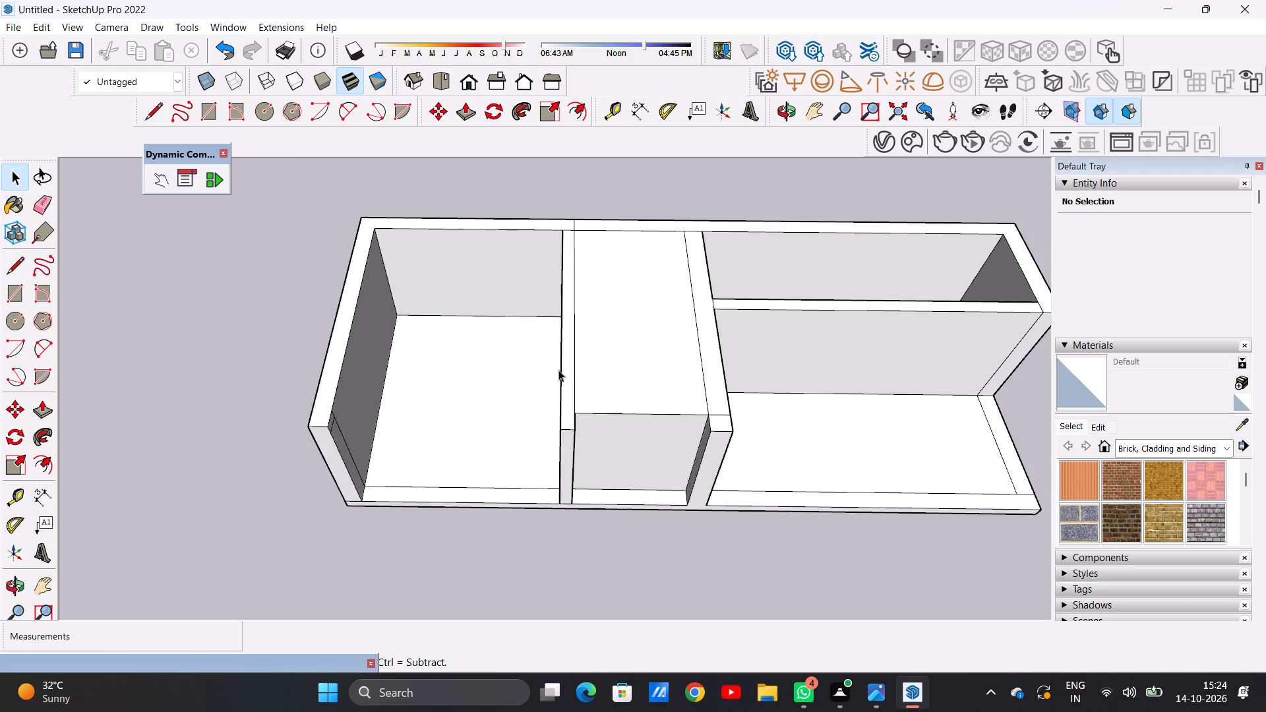
{"action": "scroll", "coordinate": [569, 247], "scroll_direction": "up", "scroll_amount": 15}
{"action": "key", "text": "e"}
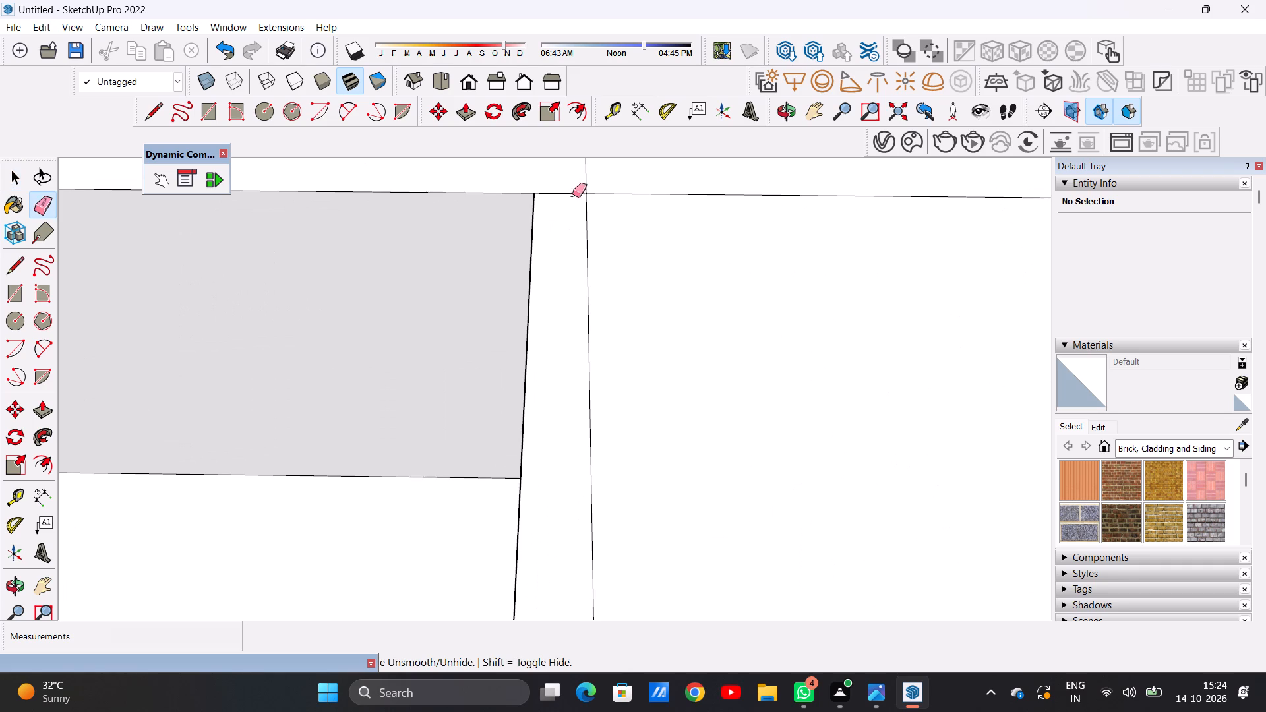
{"action": "left_click_drag", "start_coordinate": [570, 183], "coordinate": [566, 196]}
{"action": "key", "text": "space"}
{"action": "scroll", "coordinate": [583, 270], "scroll_direction": "down", "scroll_amount": 6}
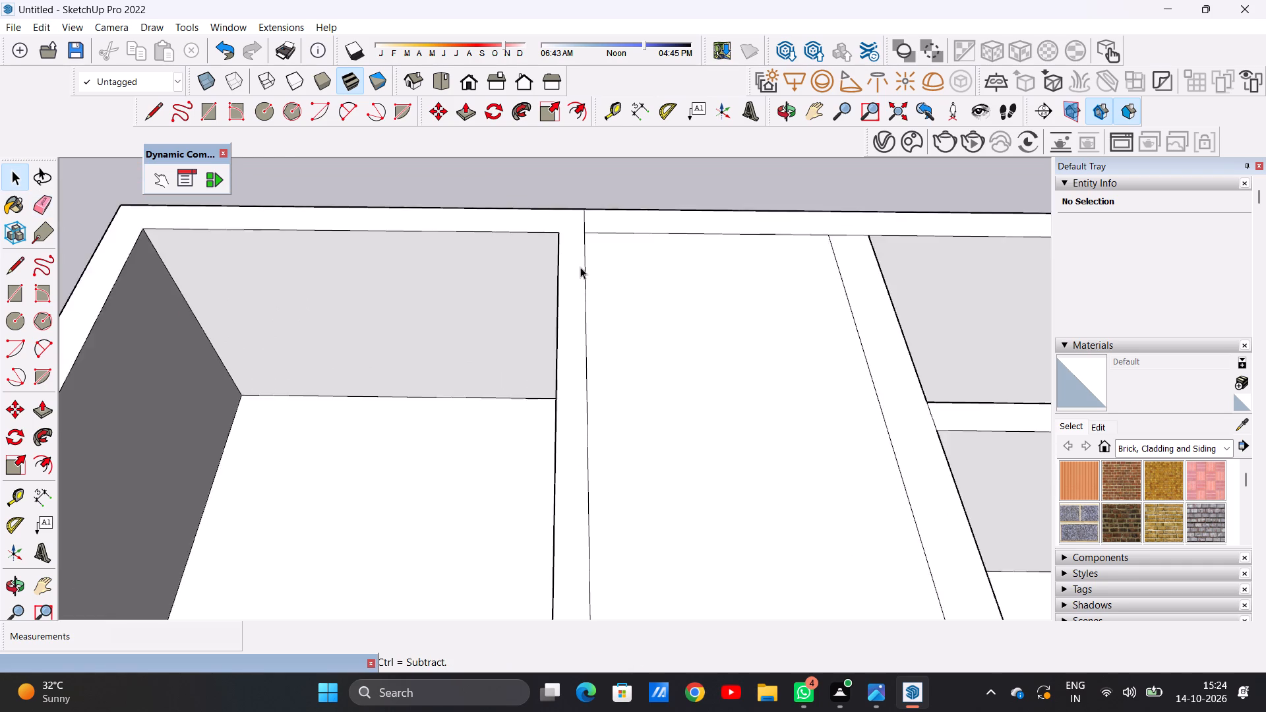
Push/Pull the joined top face of the left-hand room's walls up about 1' 2 7/8".
{"action": "scroll", "coordinate": [580, 267], "scroll_direction": "down", "scroll_amount": 14}
{"action": "middle_click_drag", "start_coordinate": [562, 425], "coordinate": [568, 318]}
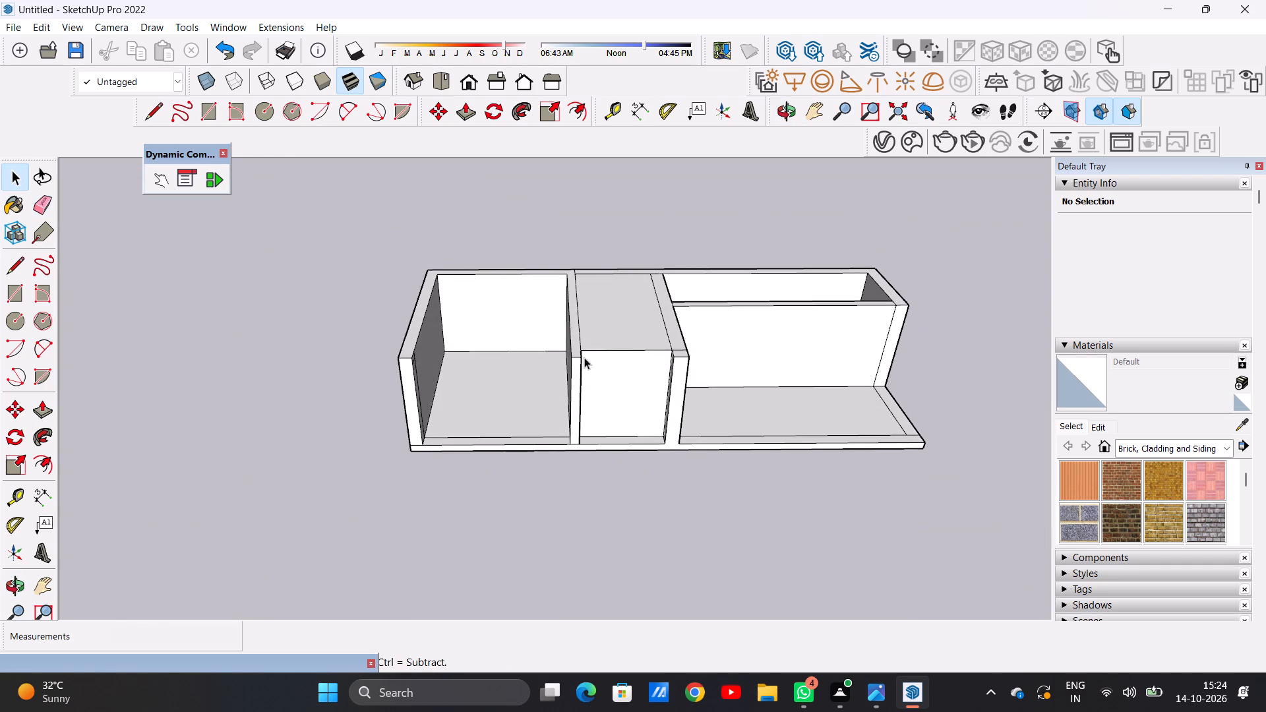
{"action": "scroll", "coordinate": [579, 357], "scroll_direction": "up", "scroll_amount": 7}
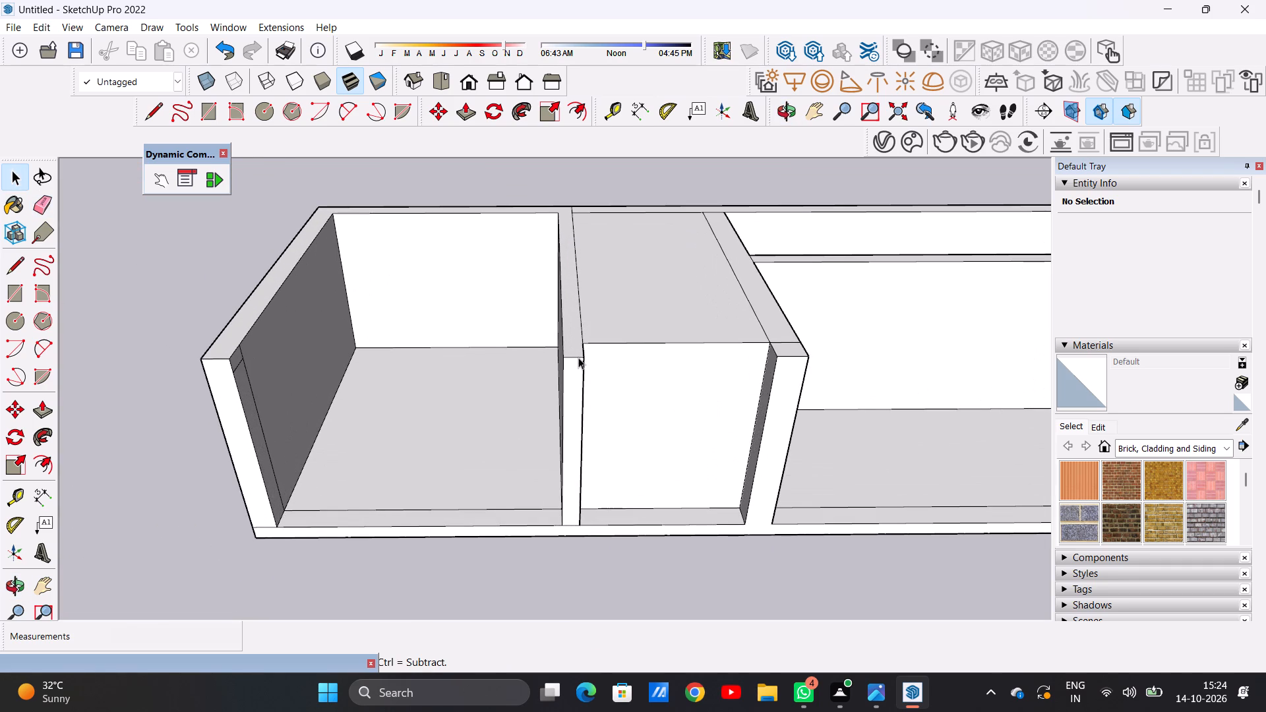
{"action": "key", "text": "p"}
{"action": "scroll", "coordinate": [576, 343], "scroll_direction": "up", "scroll_amount": 4}
{"action": "left_click", "coordinate": [576, 343]}
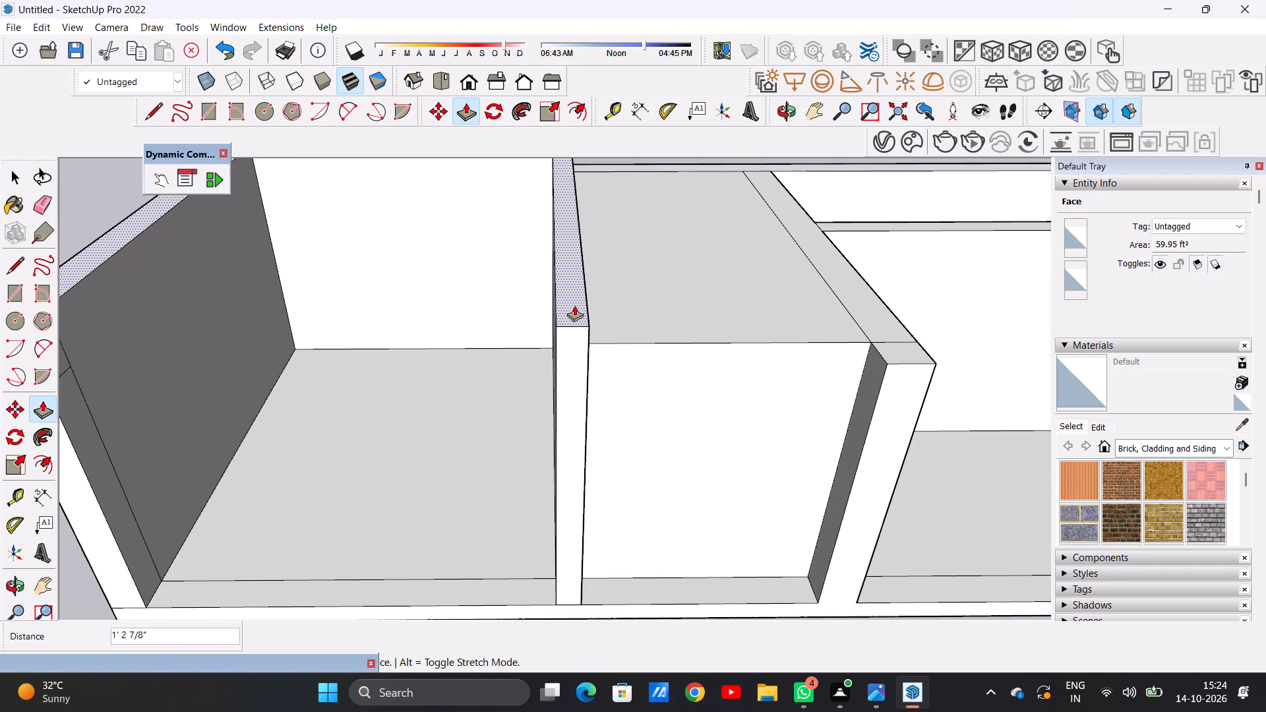
{"action": "left_click", "coordinate": [576, 299]}
{"action": "key", "text": "space"}
{"action": "scroll", "coordinate": [587, 369], "scroll_direction": "down", "scroll_amount": 6}
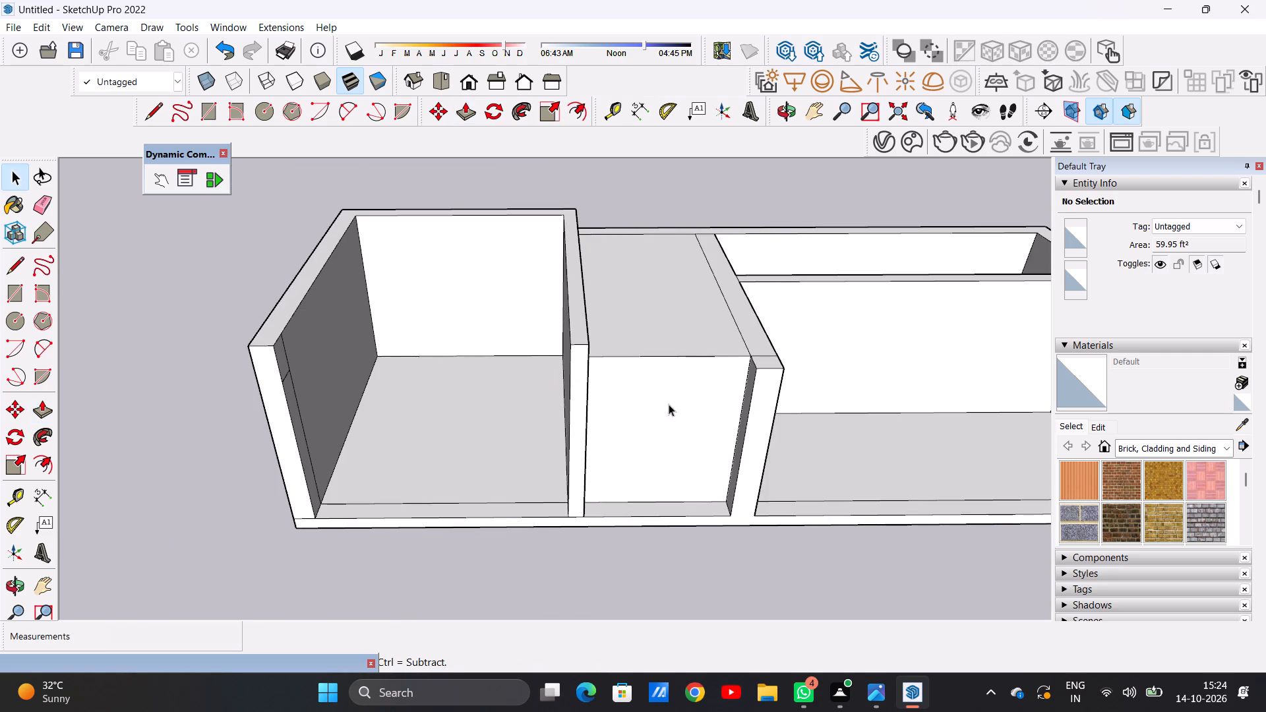
Erase the two leftover vertical edges above the block on the strip wall's face, near its front and back ends.
{"action": "middle_click_drag", "start_coordinate": [669, 404], "coordinate": [660, 297]}
{"action": "scroll", "coordinate": [660, 306], "scroll_direction": "down", "scroll_amount": 5}
{"action": "middle_click_drag", "start_coordinate": [625, 309], "coordinate": [584, 297]}
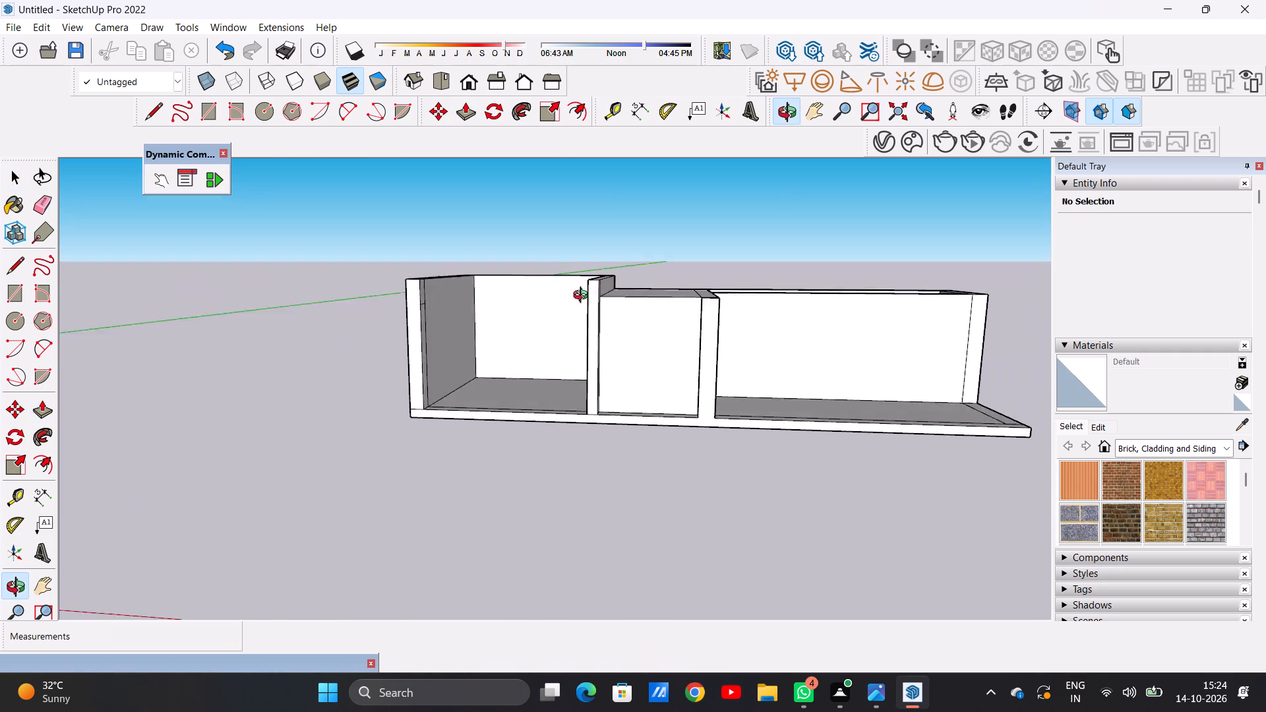
{"action": "middle_click_drag", "start_coordinate": [584, 297], "coordinate": [432, 330]}
{"action": "scroll", "coordinate": [579, 295], "scroll_direction": "up", "scroll_amount": 8}
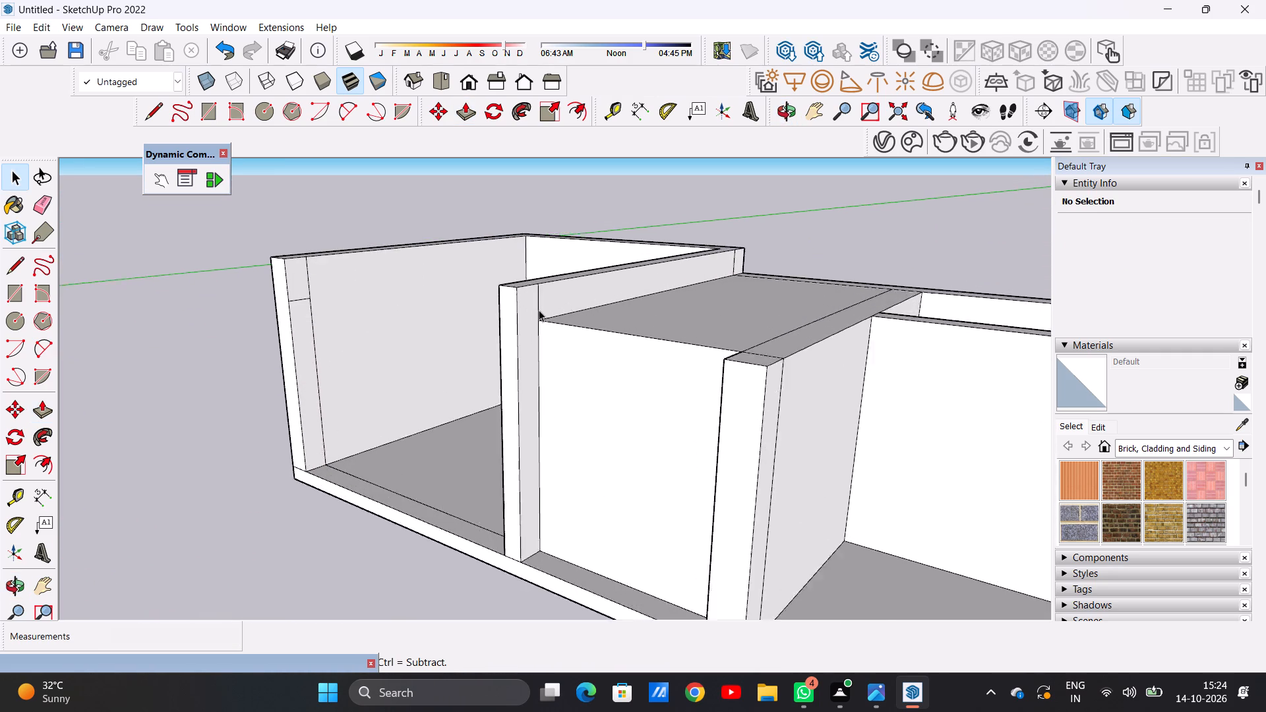
{"action": "scroll", "coordinate": [539, 310], "scroll_direction": "up", "scroll_amount": 7}
{"action": "key", "text": "e"}
{"action": "left_click_drag", "start_coordinate": [533, 303], "coordinate": [552, 292]}
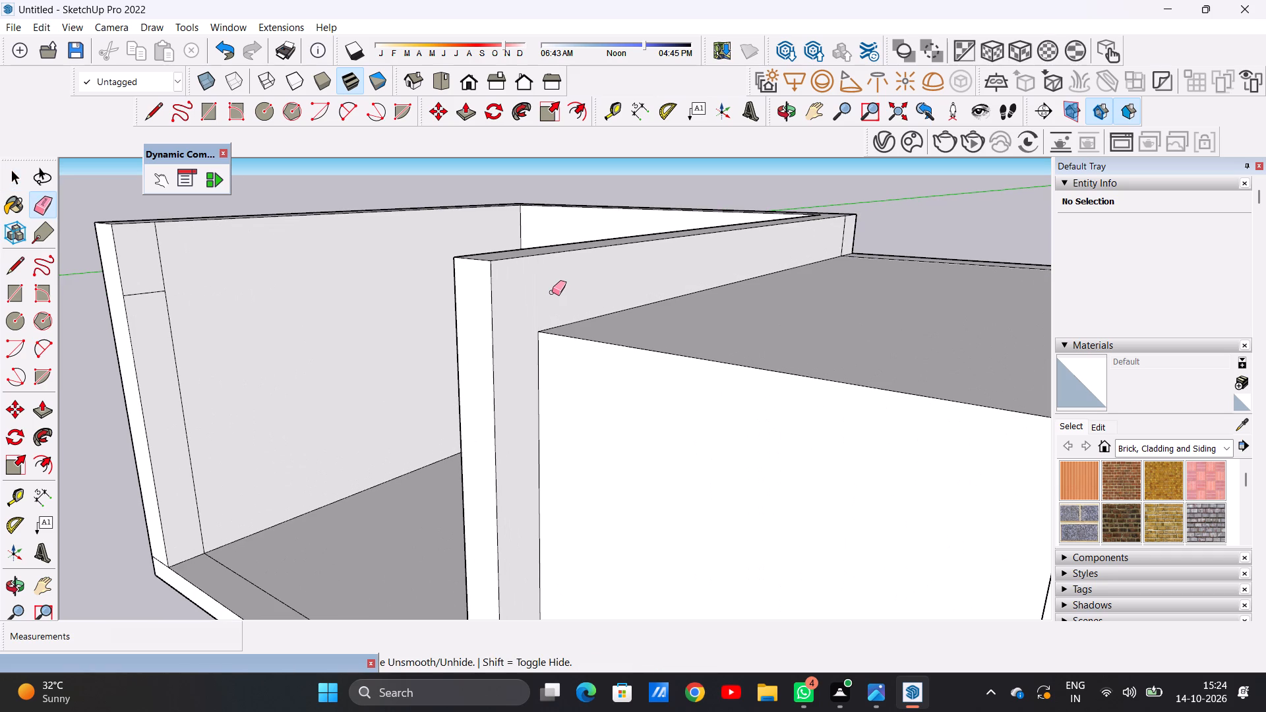
{"action": "scroll", "coordinate": [581, 334], "scroll_direction": "down", "scroll_amount": 6}
{"action": "scroll", "coordinate": [802, 249], "scroll_direction": "up", "scroll_amount": 7}
{"action": "scroll", "coordinate": [758, 304], "scroll_direction": "up", "scroll_amount": 5}
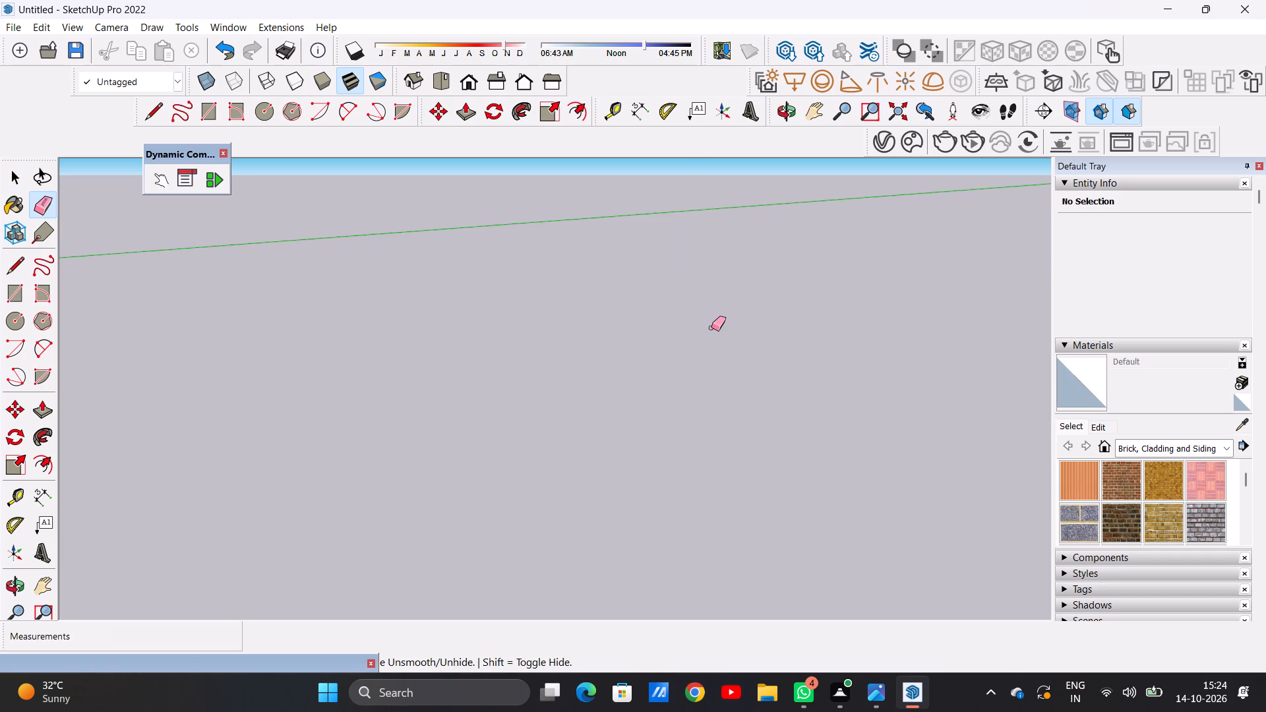
{"action": "scroll", "coordinate": [711, 328], "scroll_direction": "down", "scroll_amount": 6}
{"action": "left_click_drag", "start_coordinate": [649, 334], "coordinate": [661, 326]}
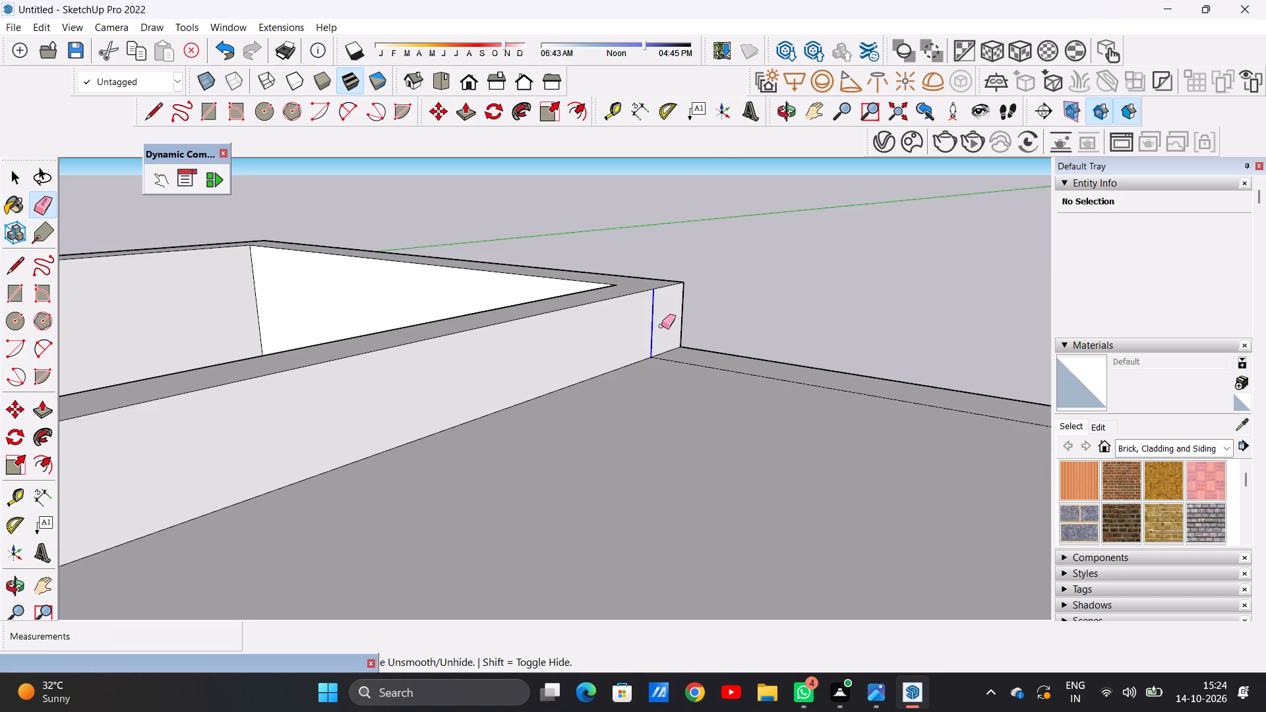
{"action": "key", "text": "space"}
Examine the heightened left-hand room and the adjoining block from low and high front angles.
{"action": "scroll", "coordinate": [642, 391], "scroll_direction": "down", "scroll_amount": 19}
{"action": "middle_click_drag", "start_coordinate": [485, 379], "coordinate": [634, 376]}
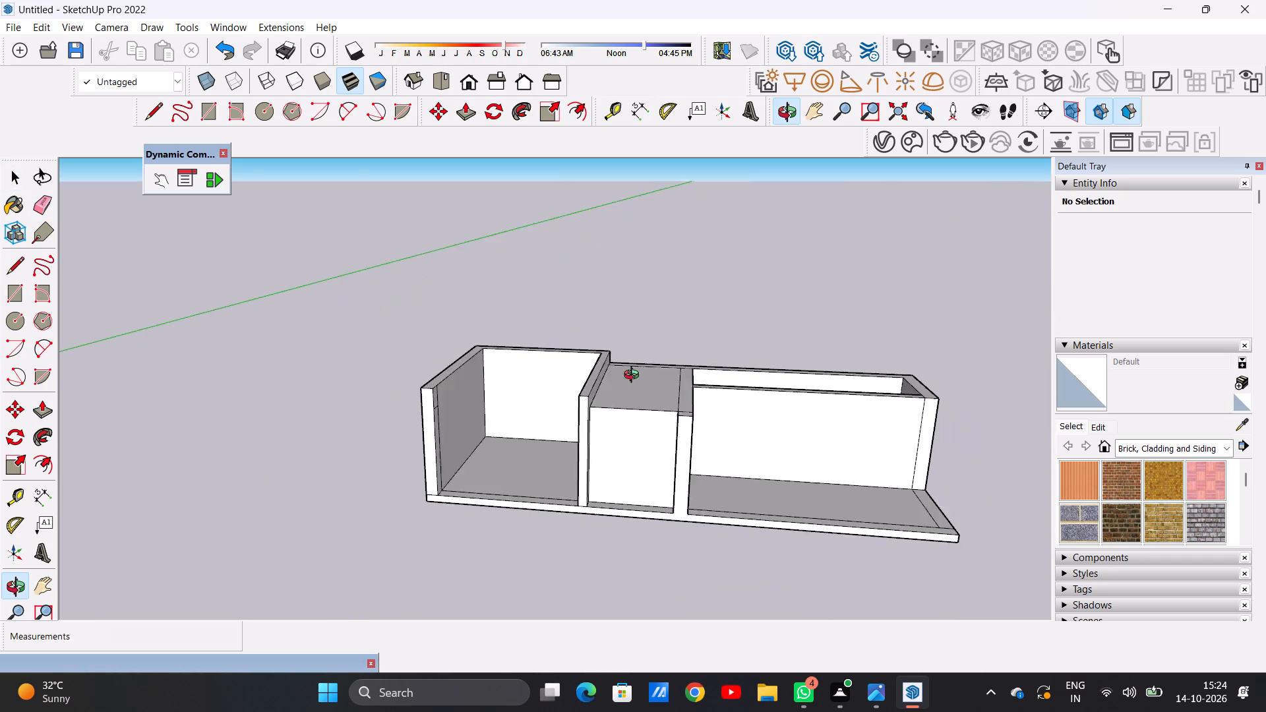
{"action": "middle_click_drag", "start_coordinate": [634, 376], "coordinate": [640, 347]}
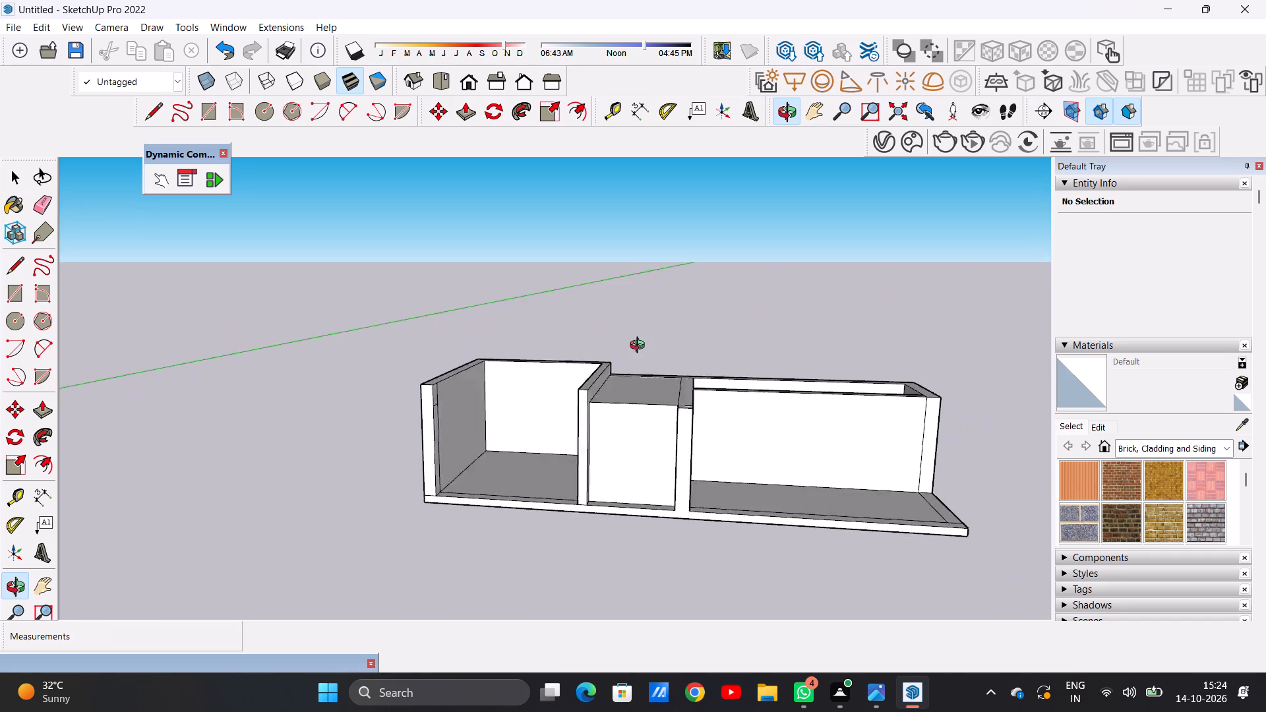
{"action": "middle_click_drag", "start_coordinate": [640, 347], "coordinate": [667, 440]}
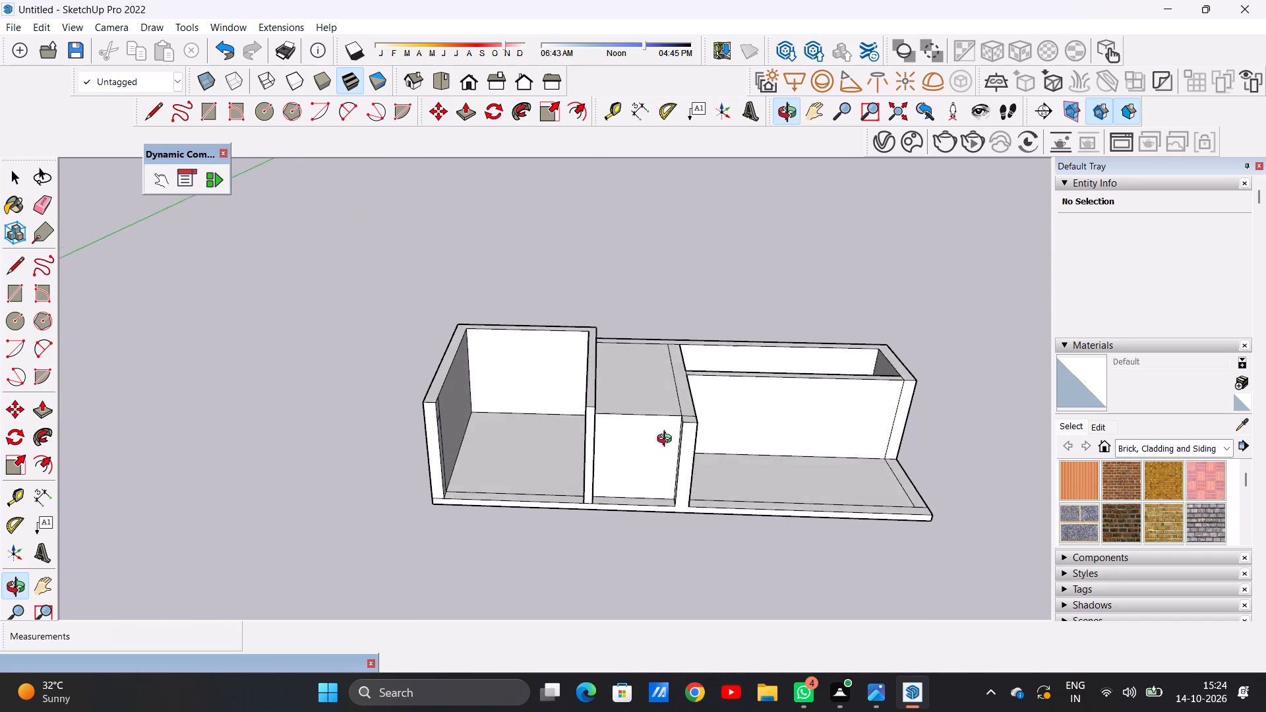
{"action": "middle_click_drag", "start_coordinate": [667, 440], "coordinate": [667, 445]}
{"action": "scroll", "coordinate": [531, 425], "scroll_direction": "up", "scroll_amount": 5}
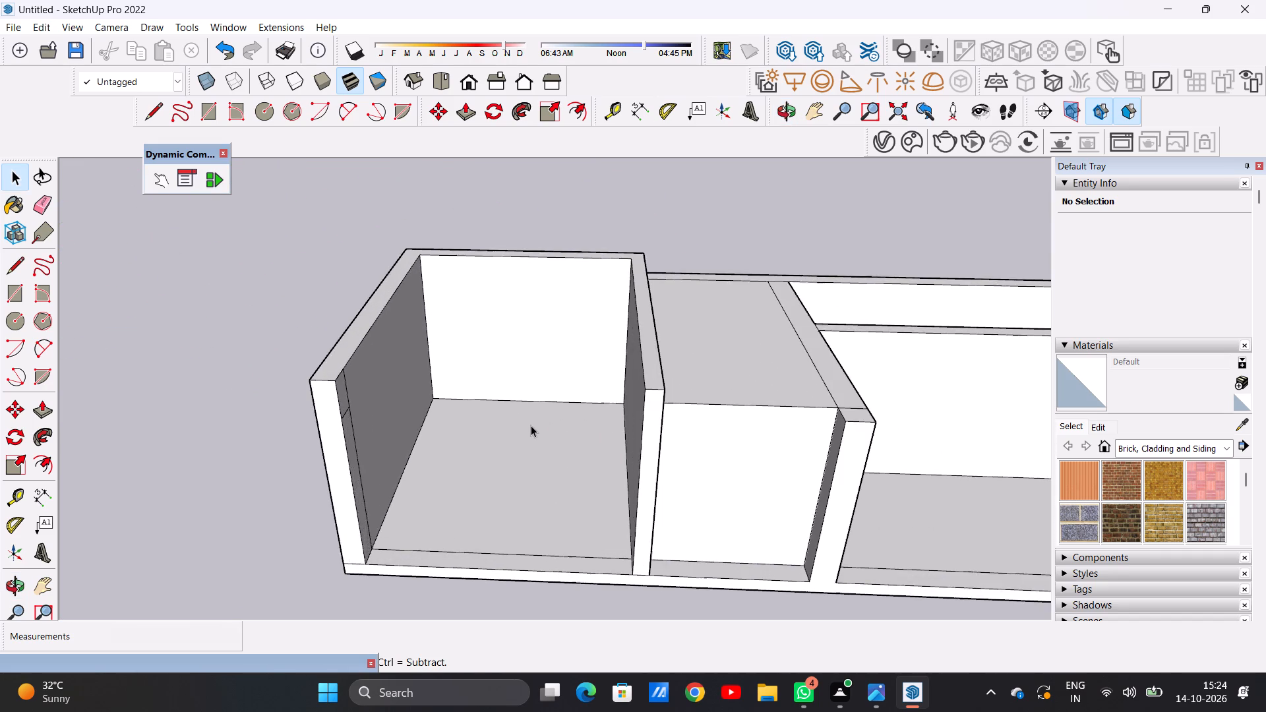
{"action": "scroll", "coordinate": [531, 425], "scroll_direction": "down", "scroll_amount": 4}
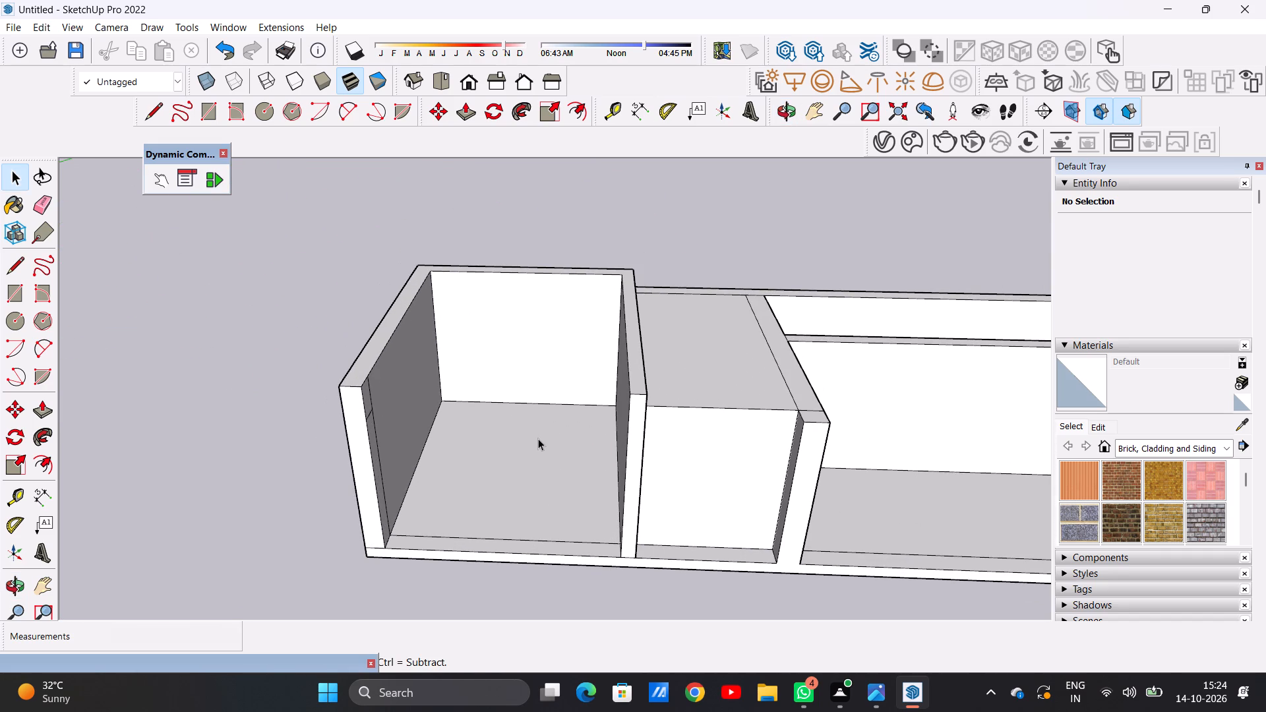
{"action": "scroll", "coordinate": [539, 483], "scroll_direction": "up", "scroll_amount": 2}
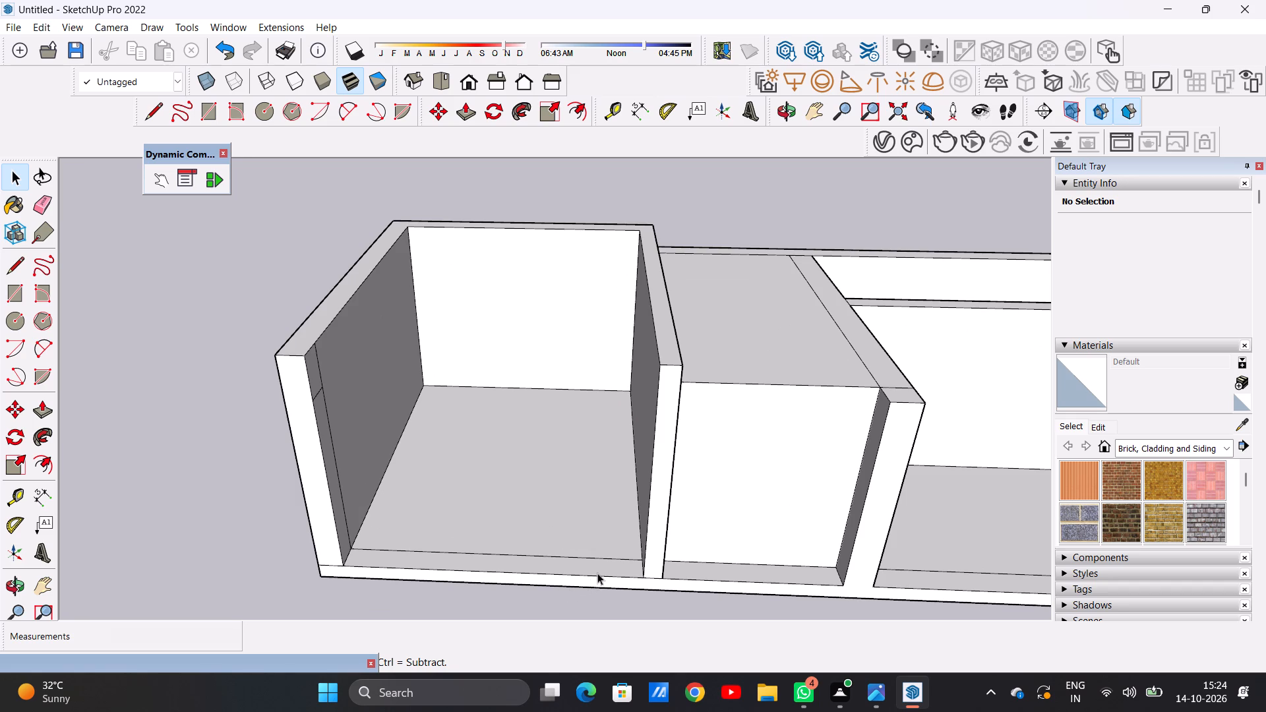
{"action": "scroll", "coordinate": [596, 562], "scroll_direction": "up", "scroll_amount": 1}
{"action": "scroll", "coordinate": [557, 502], "scroll_direction": "down", "scroll_amount": 3}
Erase the short horizontal edge near the front end of the left wall's inner face.
{"action": "middle_click_drag", "start_coordinate": [338, 392], "coordinate": [285, 349]}
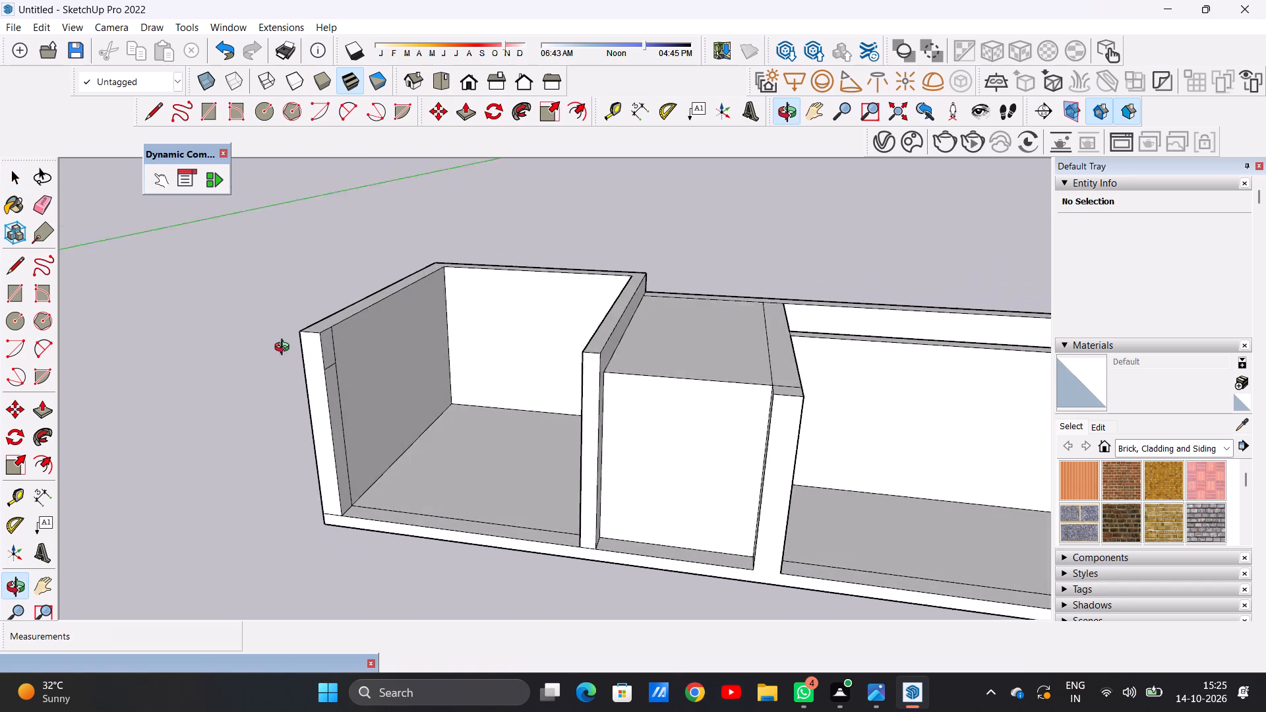
{"action": "middle_click_drag", "start_coordinate": [285, 349], "coordinate": [282, 343]}
{"action": "scroll", "coordinate": [375, 332], "scroll_direction": "up", "scroll_amount": 10}
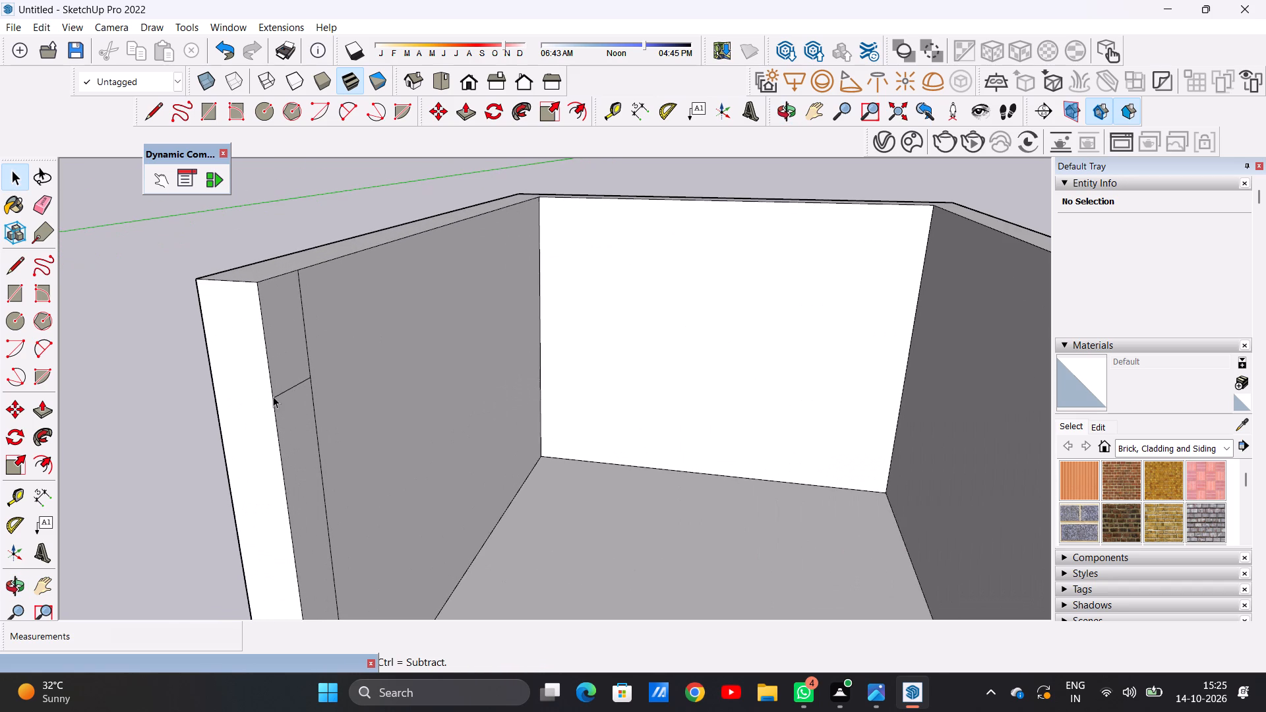
{"action": "key", "text": "e"}
{"action": "left_click_drag", "start_coordinate": [282, 374], "coordinate": [288, 398]}
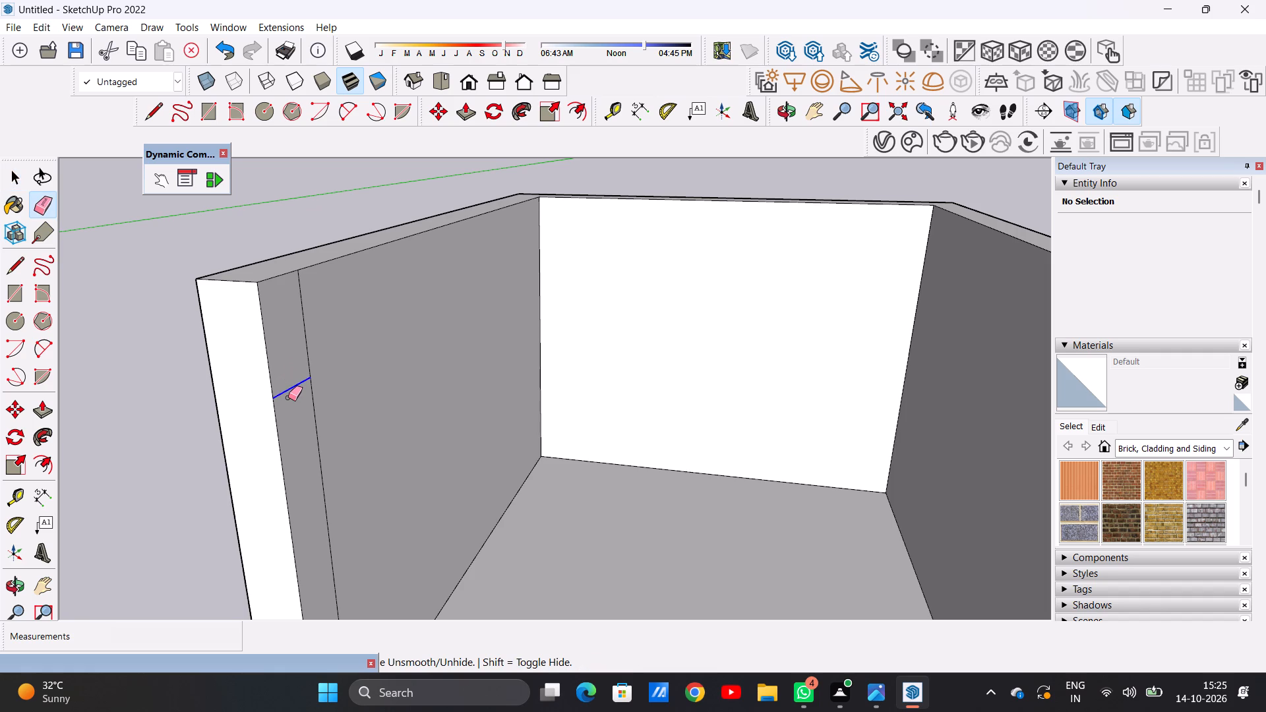
Draw a line about 1' 2 7/8" long across the narrow front strip of the left wall's inner face, near its top.
{"action": "key", "text": "l"}
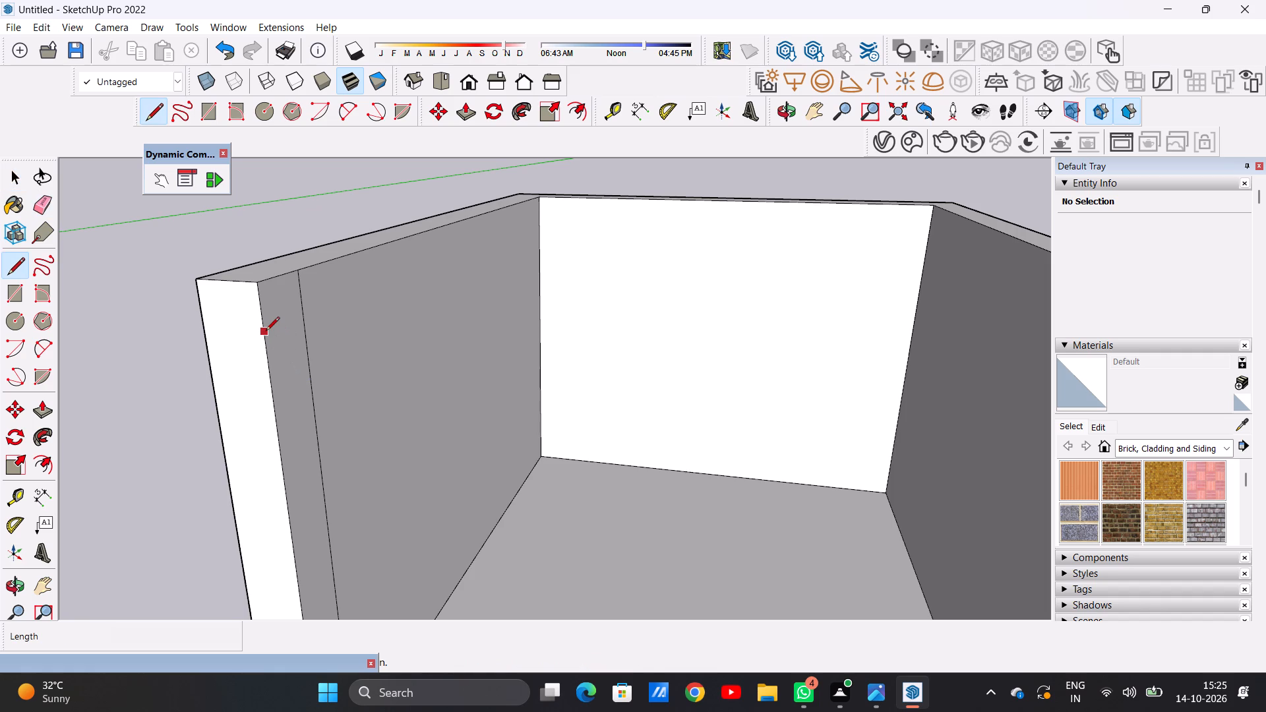
{"action": "left_click", "coordinate": [266, 332]}
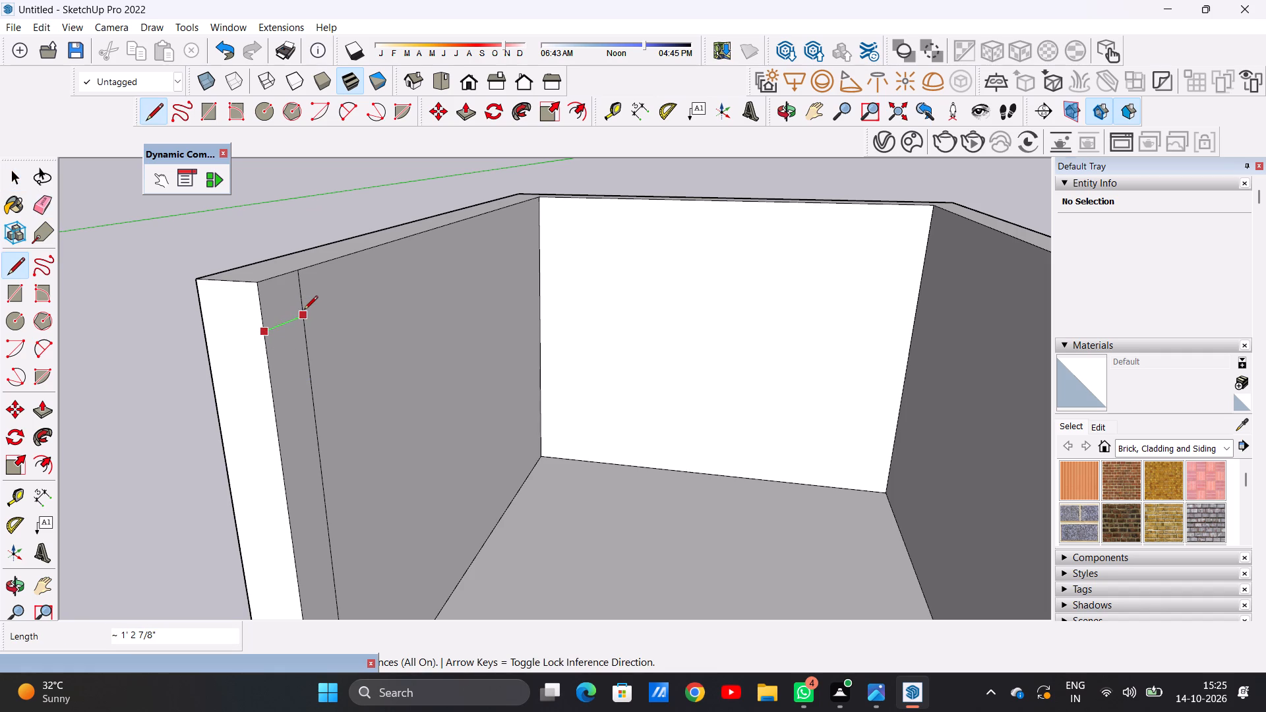
{"action": "left_click", "coordinate": [304, 311]}
{"action": "key", "text": "space"}
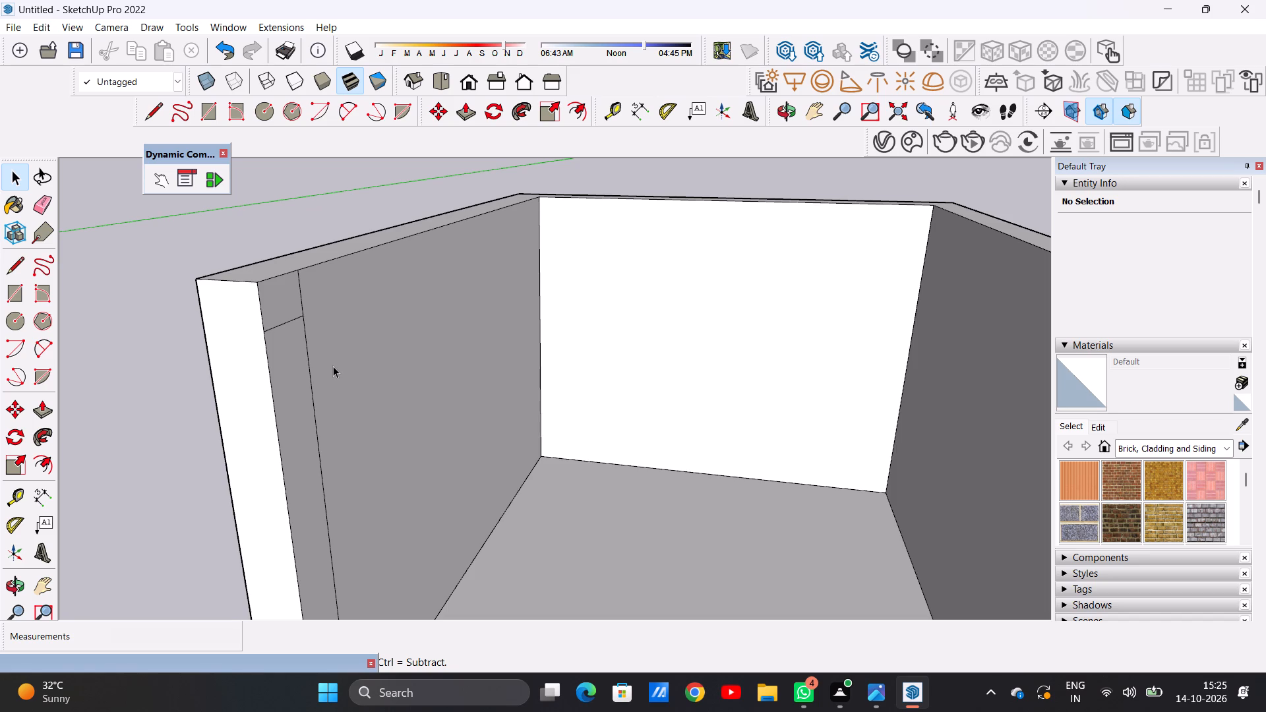
Push/Pull the small face above that line about 14' 6 13/16" across the front opening to the opposite wall, forming a beam.
{"action": "scroll", "coordinate": [434, 352], "scroll_direction": "down", "scroll_amount": 2}
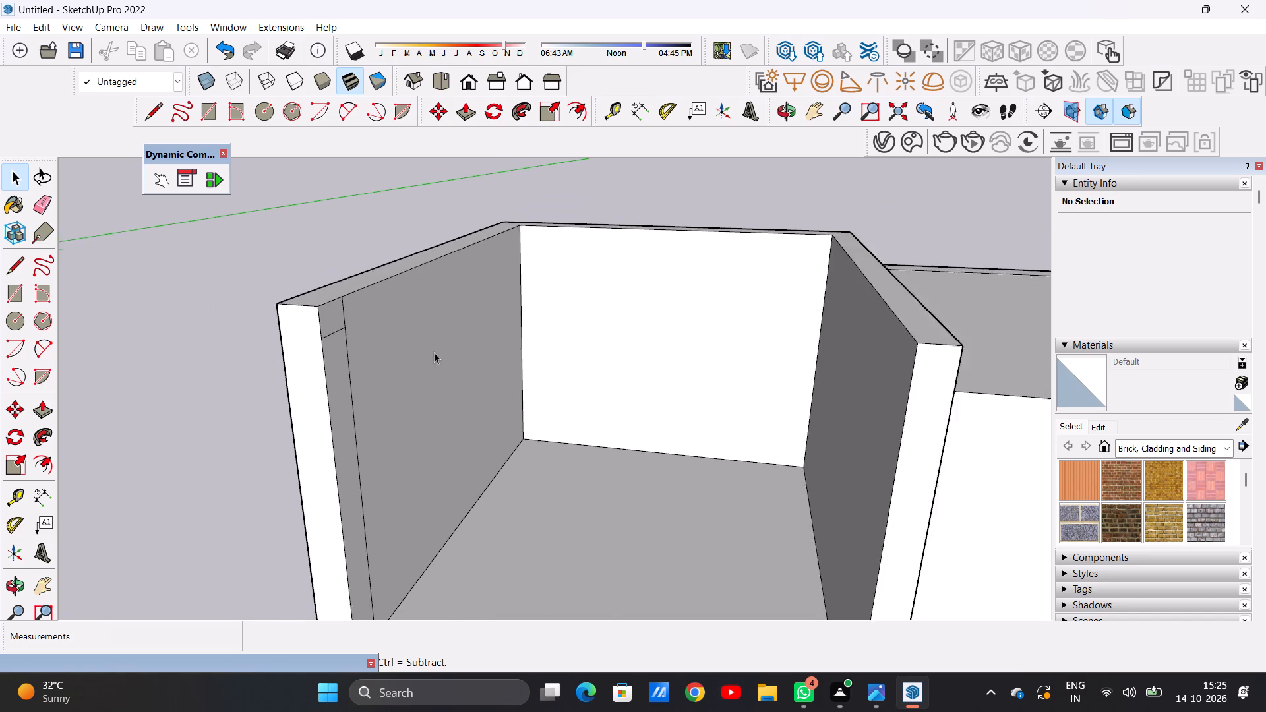
{"action": "scroll", "coordinate": [434, 352], "scroll_direction": "down", "scroll_amount": 7}
{"action": "middle_click_drag", "start_coordinate": [454, 343], "coordinate": [539, 351]}
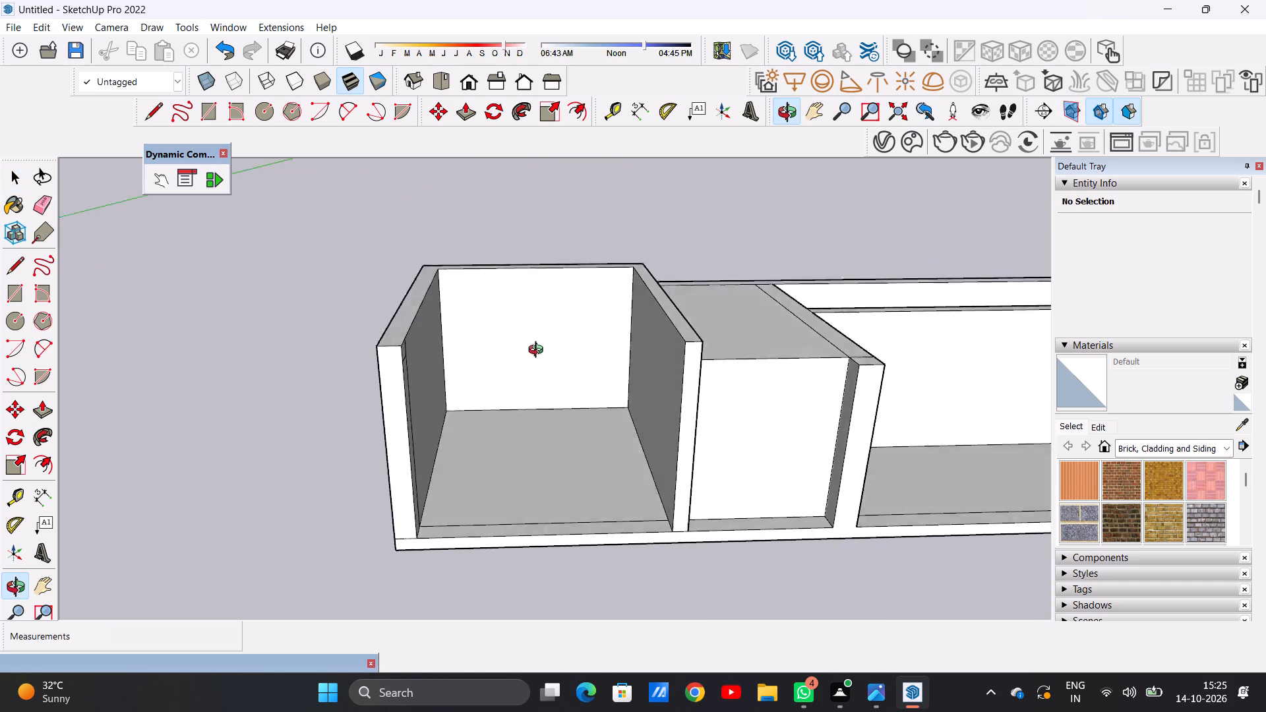
{"action": "middle_click_drag", "start_coordinate": [539, 351], "coordinate": [451, 337]}
{"action": "scroll", "coordinate": [393, 338], "scroll_direction": "up", "scroll_amount": 5}
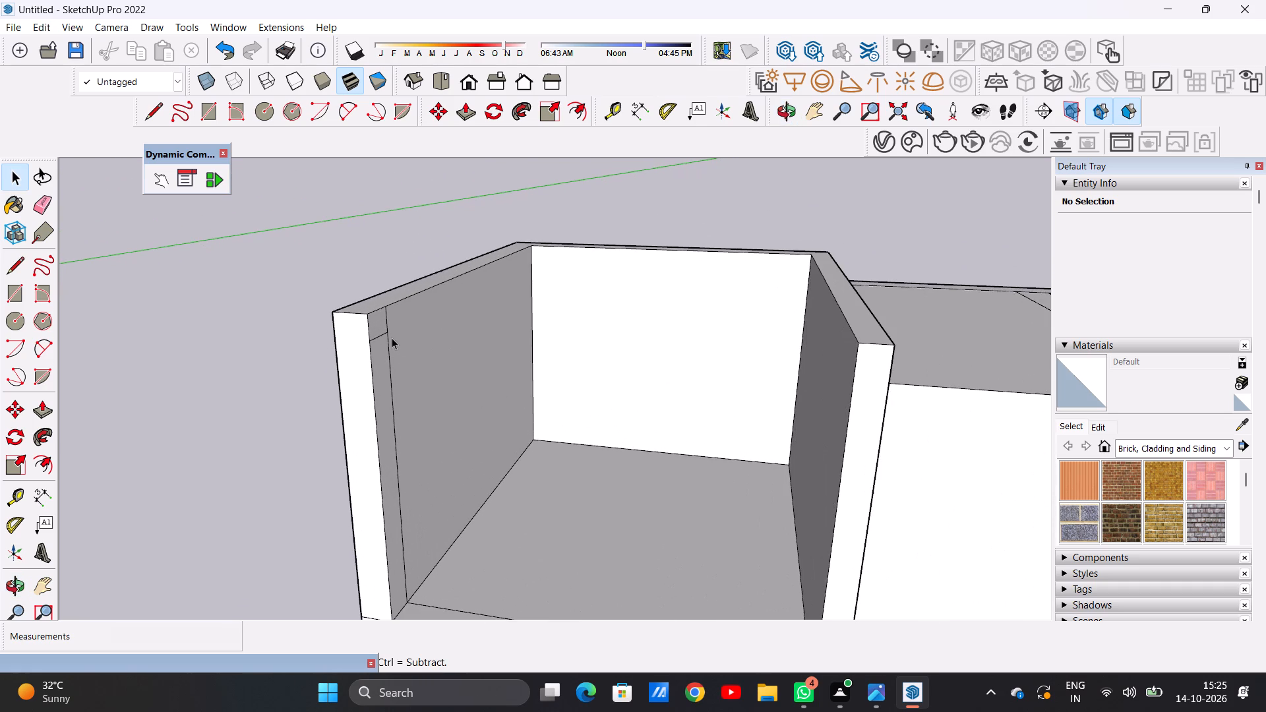
{"action": "key", "text": "p"}
{"action": "scroll", "coordinate": [381, 325], "scroll_direction": "up", "scroll_amount": 2}
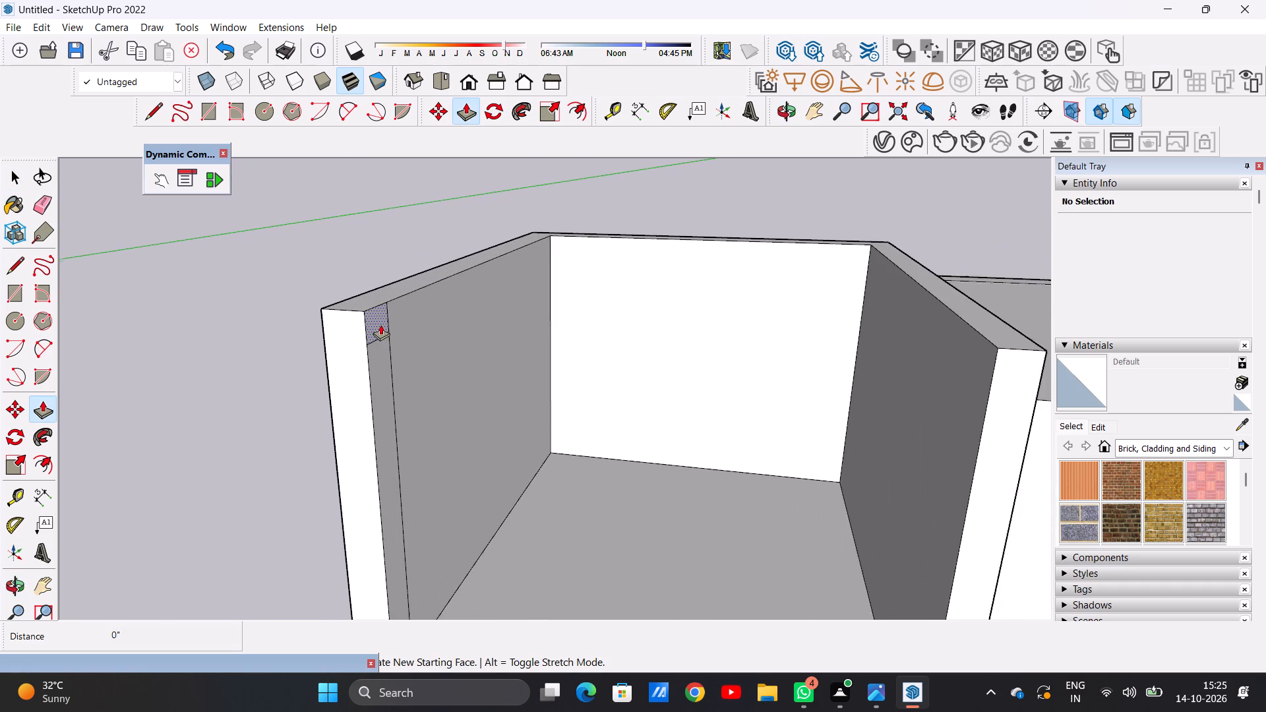
{"action": "scroll", "coordinate": [380, 324], "scroll_direction": "up", "scroll_amount": 4}
{"action": "left_click", "coordinate": [366, 308]}
{"action": "scroll", "coordinate": [420, 305], "scroll_direction": "down", "scroll_amount": 8}
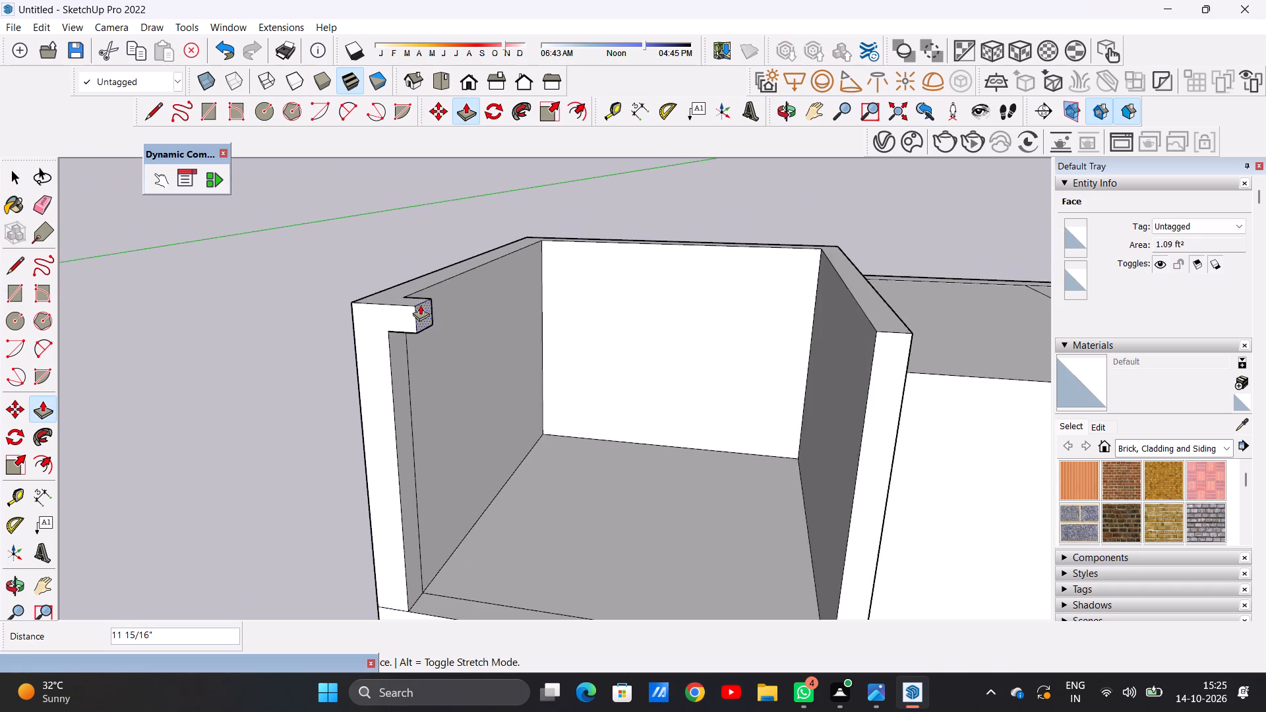
{"action": "scroll", "coordinate": [420, 305], "scroll_direction": "down", "scroll_amount": 5}
{"action": "middle_click_drag", "start_coordinate": [659, 347], "coordinate": [709, 311]}
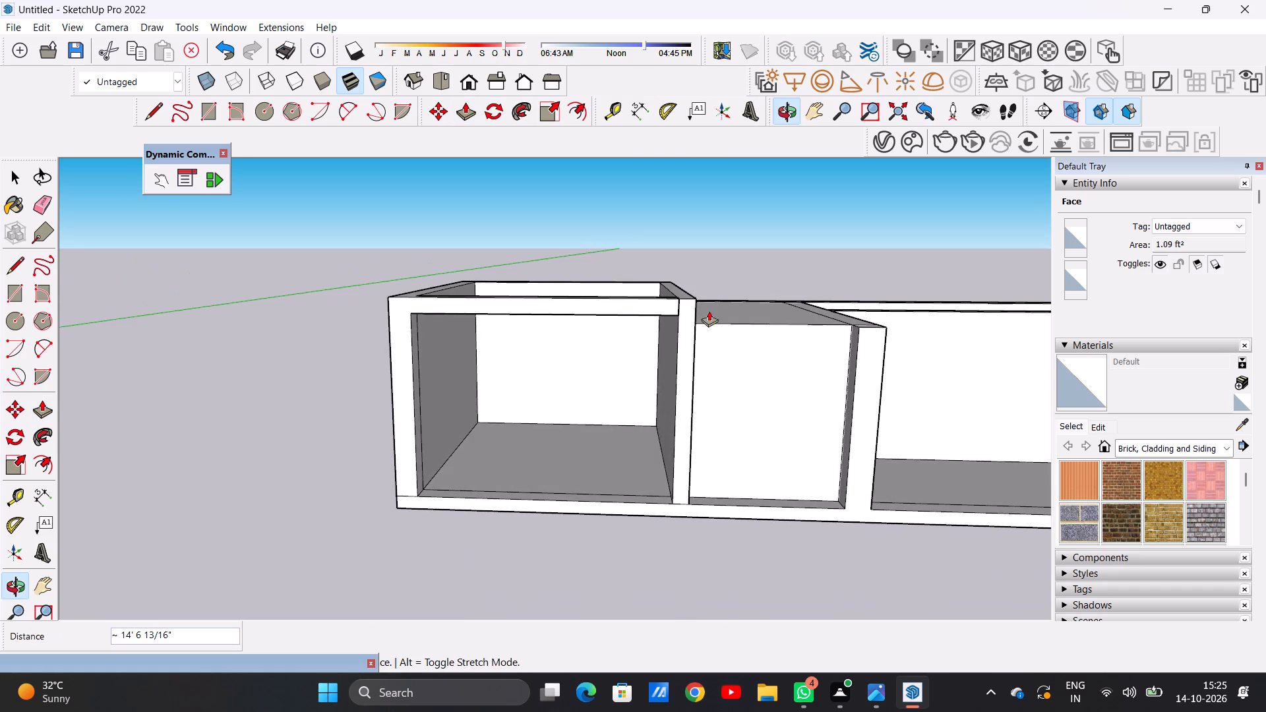
{"action": "scroll", "coordinate": [691, 310], "scroll_direction": "up", "scroll_amount": 18}
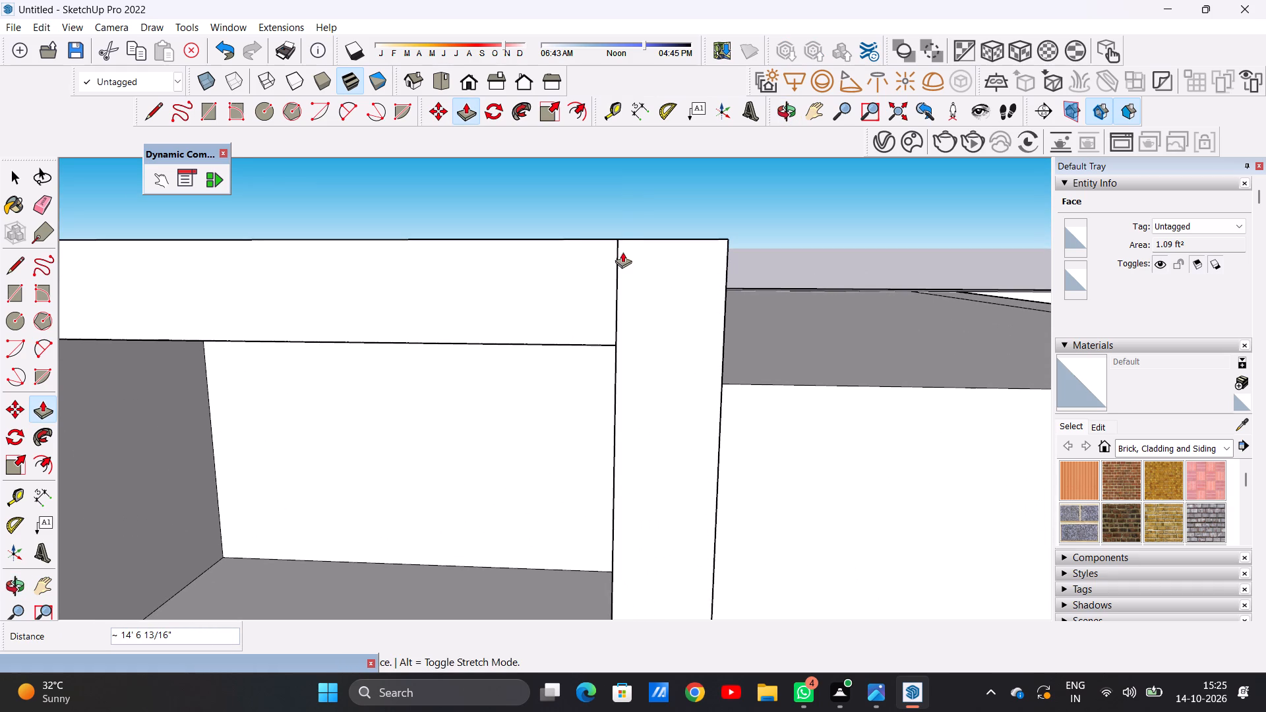
{"action": "left_click", "coordinate": [622, 241]}
{"action": "key", "text": "space"}
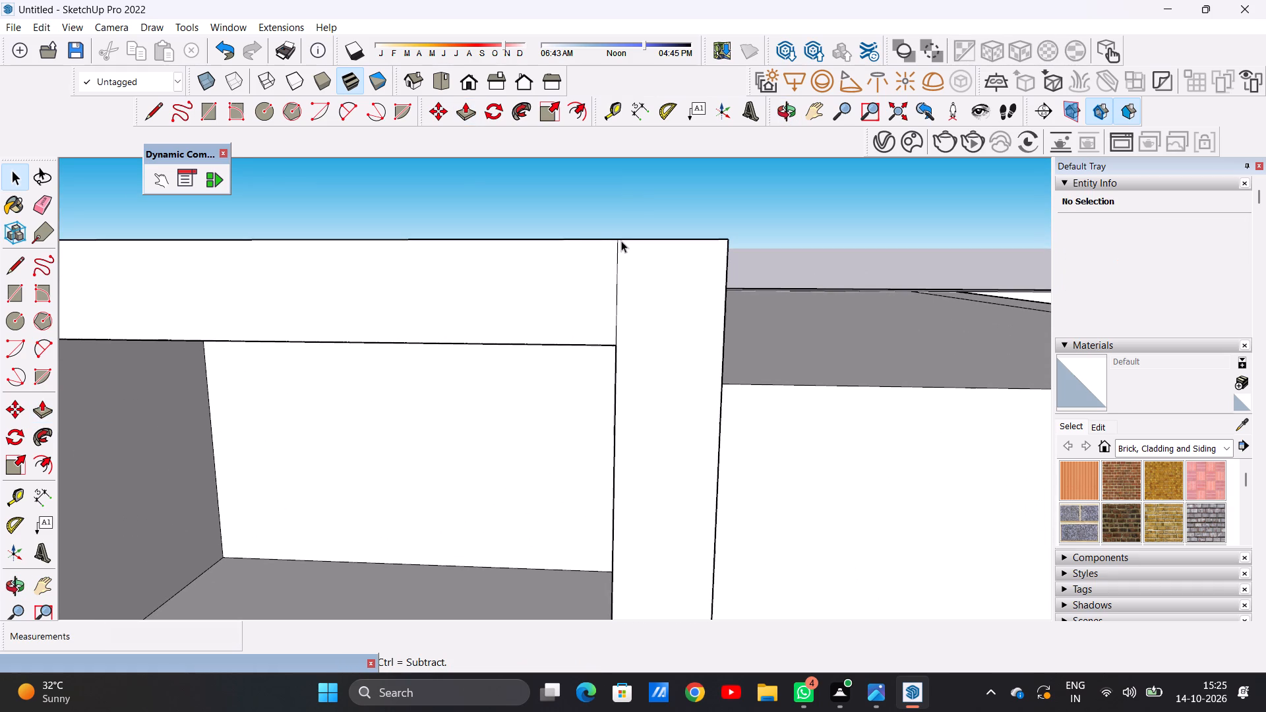
Push/Pull the floor strip along the left-hand room's front opening up to the underside of the beam, closing the front with a wall.
{"action": "scroll", "coordinate": [681, 382], "scroll_direction": "down", "scroll_amount": 20}
{"action": "scroll", "coordinate": [681, 382], "scroll_direction": "down", "scroll_amount": 4}
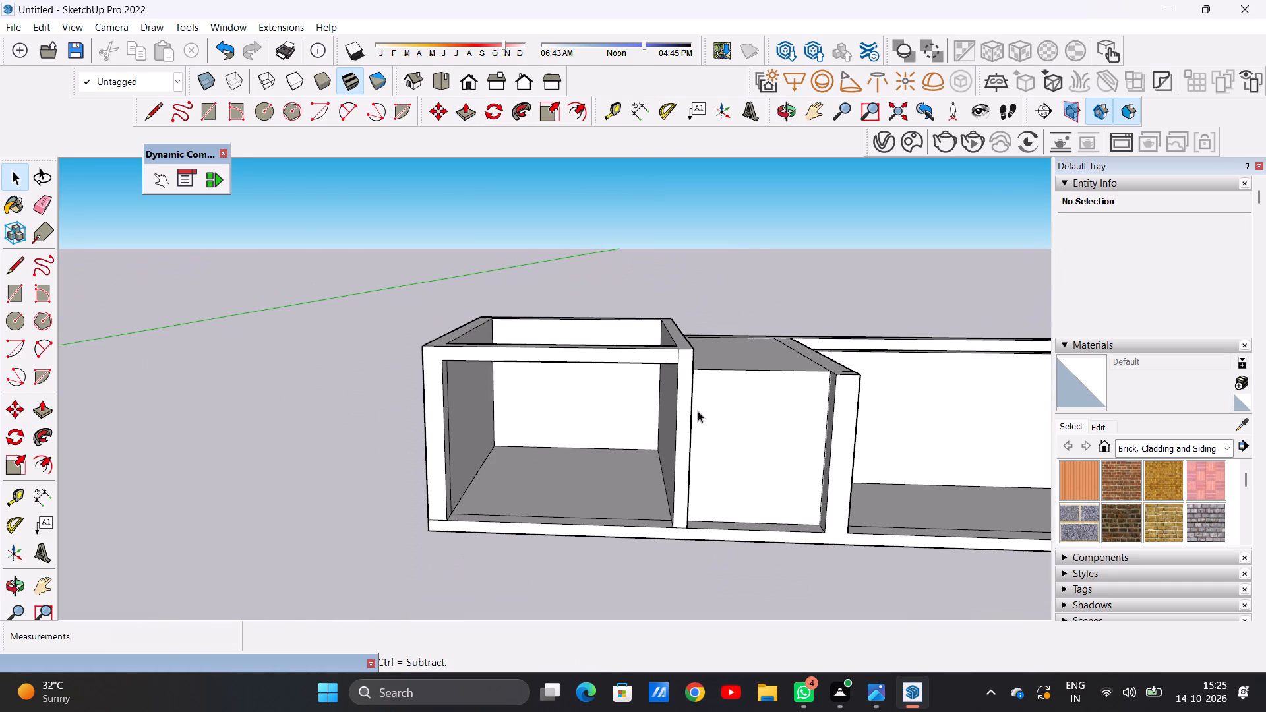
{"action": "middle_click_drag", "start_coordinate": [696, 425], "coordinate": [697, 533]}
{"action": "middle_click_drag", "start_coordinate": [678, 487], "coordinate": [561, 482]}
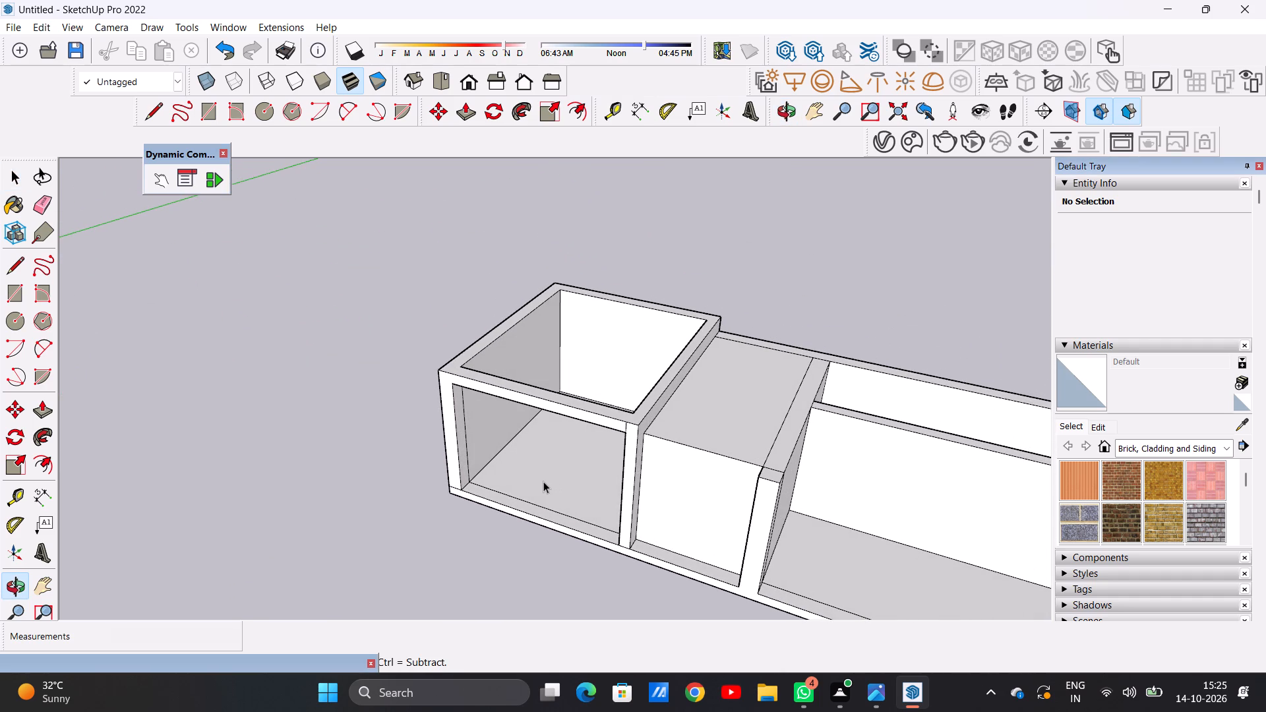
{"action": "scroll", "coordinate": [588, 527], "scroll_direction": "up", "scroll_amount": 8}
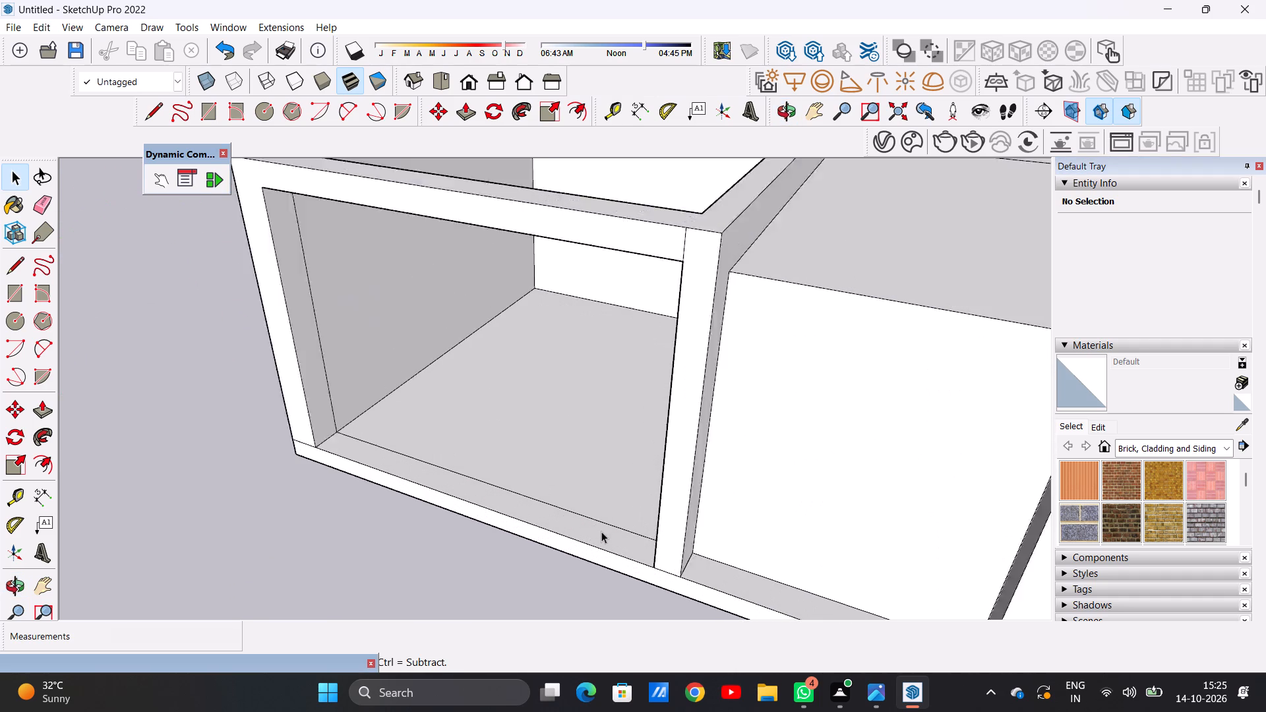
{"action": "scroll", "coordinate": [601, 531], "scroll_direction": "up", "scroll_amount": 2}
{"action": "key", "text": "p"}
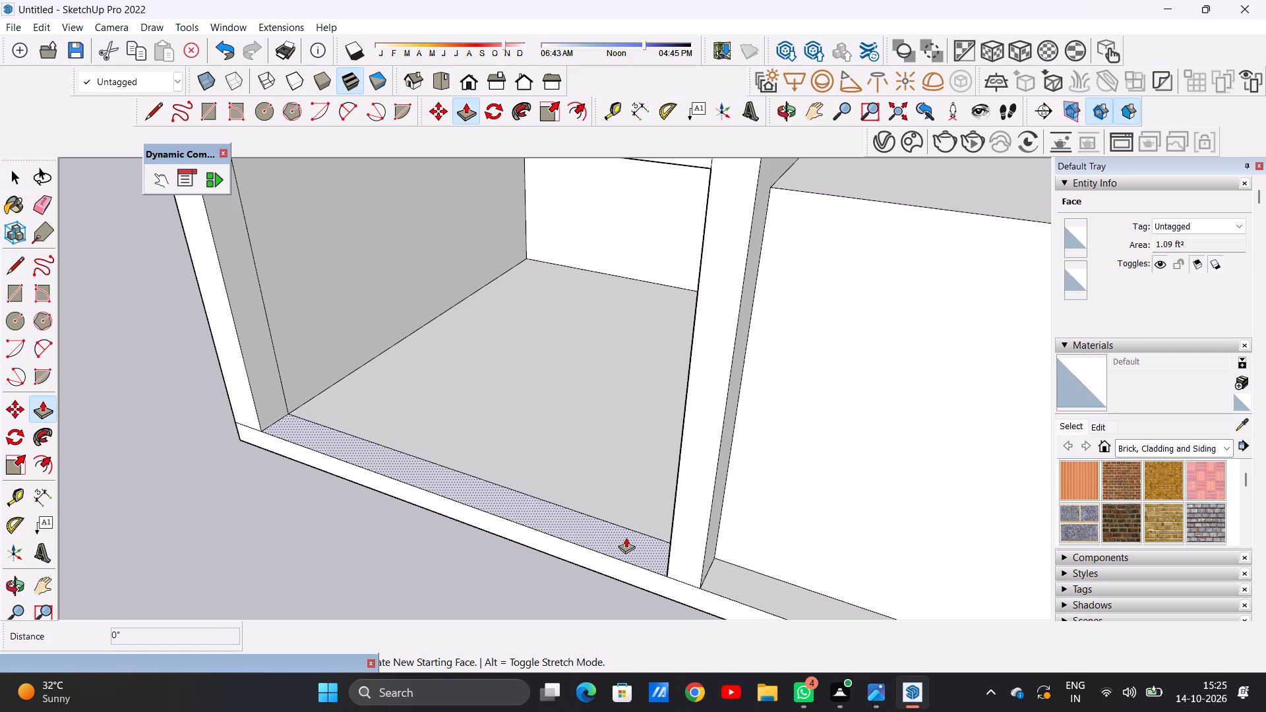
{"action": "left_click", "coordinate": [626, 537]}
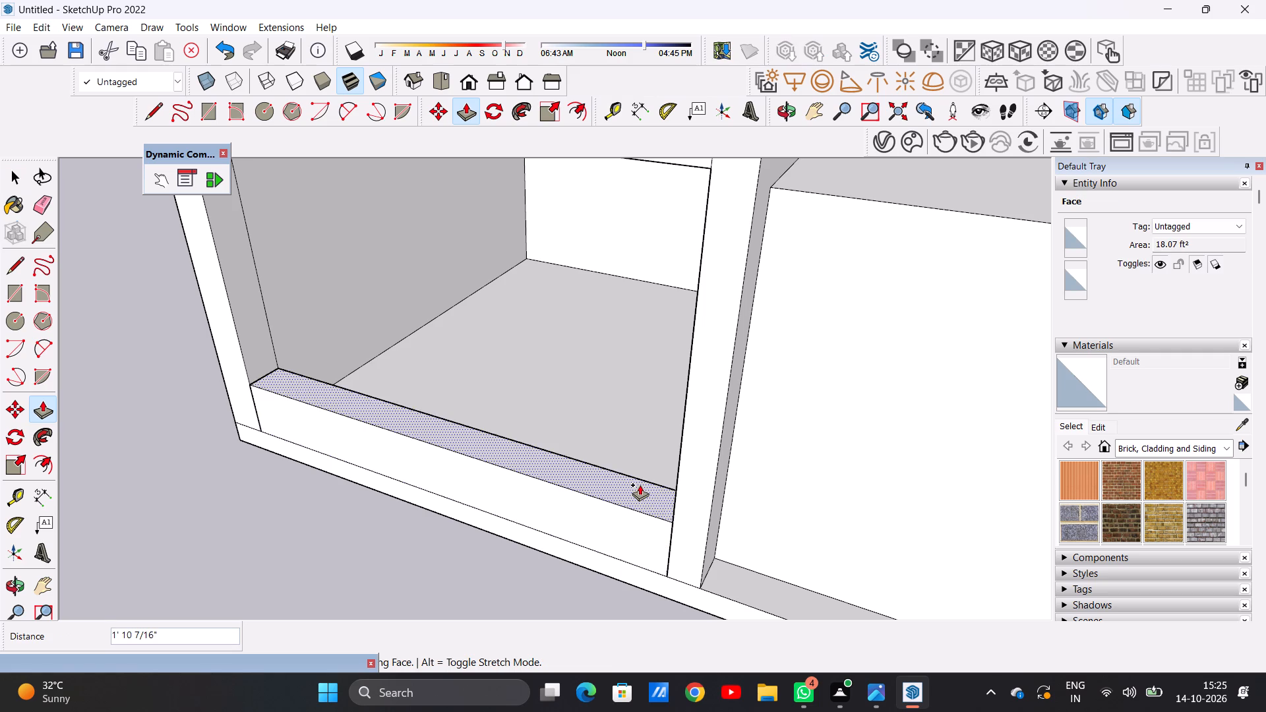
{"action": "scroll", "coordinate": [640, 485], "scroll_direction": "down", "scroll_amount": 13}
{"action": "middle_click_drag", "start_coordinate": [651, 413], "coordinate": [665, 394]}
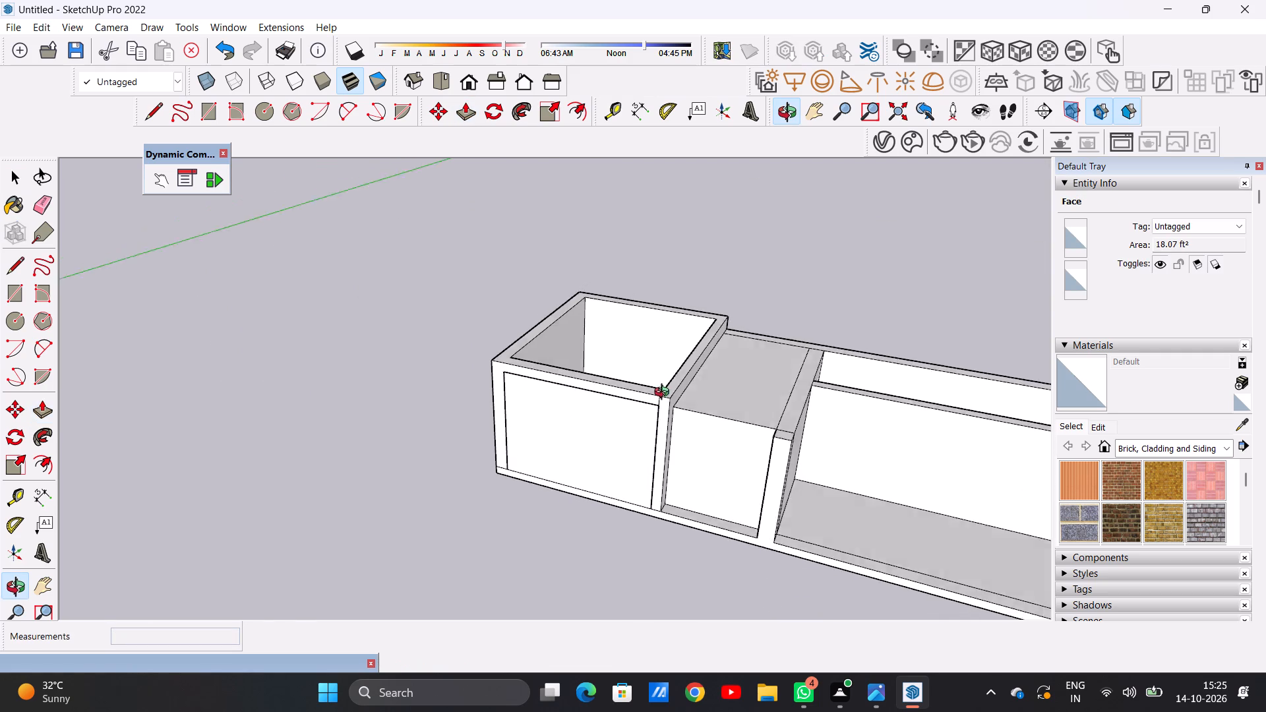
{"action": "middle_click_drag", "start_coordinate": [665, 394], "coordinate": [708, 347]}
{"action": "scroll", "coordinate": [620, 396], "scroll_direction": "up", "scroll_amount": 12}
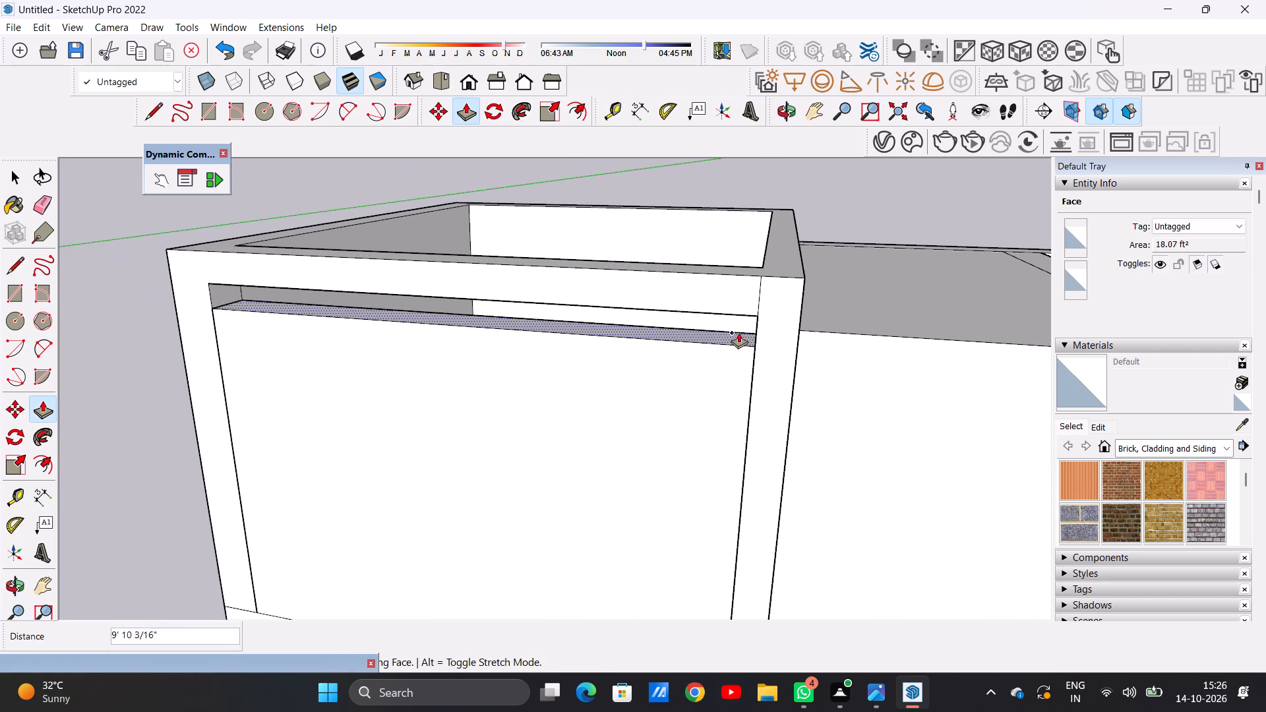
{"action": "left_click", "coordinate": [758, 318]}
{"action": "key", "text": "space"}
Erase the two short edges on the right wall's front end: the vertical one beside the beam and the horizontal one at the slab.
{"action": "scroll", "coordinate": [675, 393], "scroll_direction": "down", "scroll_amount": 3}
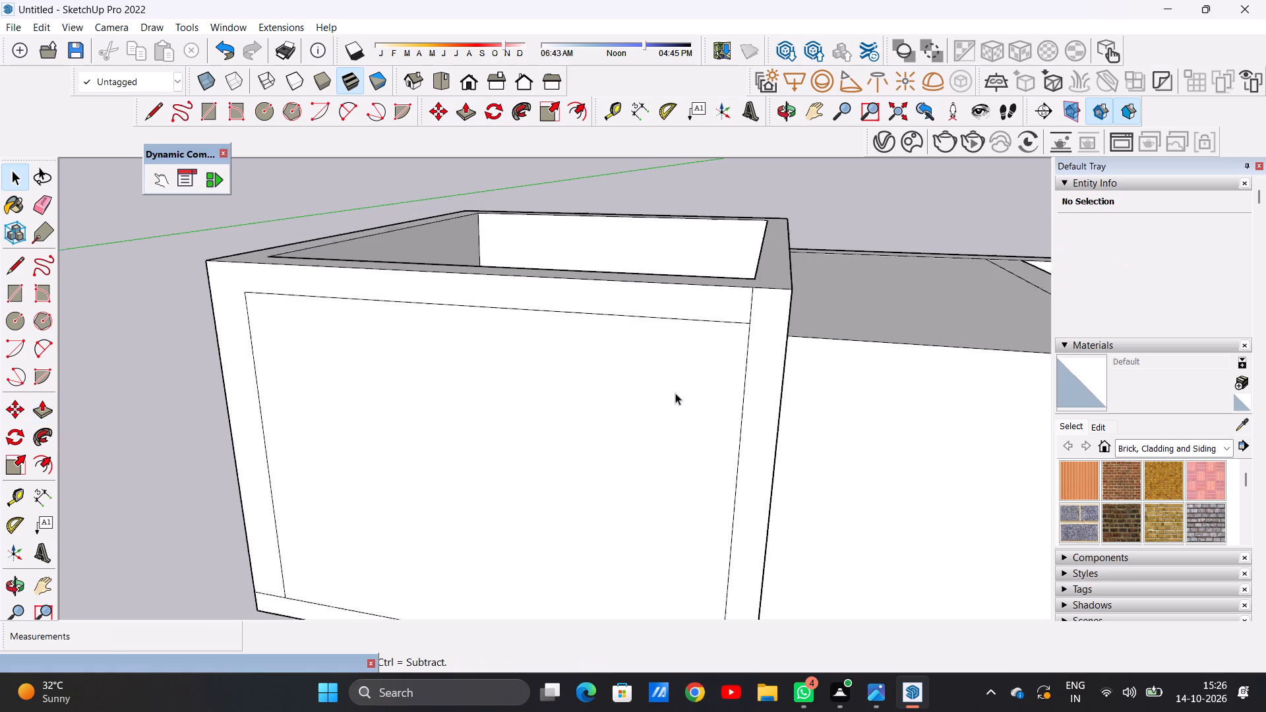
{"action": "scroll", "coordinate": [675, 393], "scroll_direction": "down", "scroll_amount": 3}
{"action": "scroll", "coordinate": [727, 353], "scroll_direction": "up", "scroll_amount": 6}
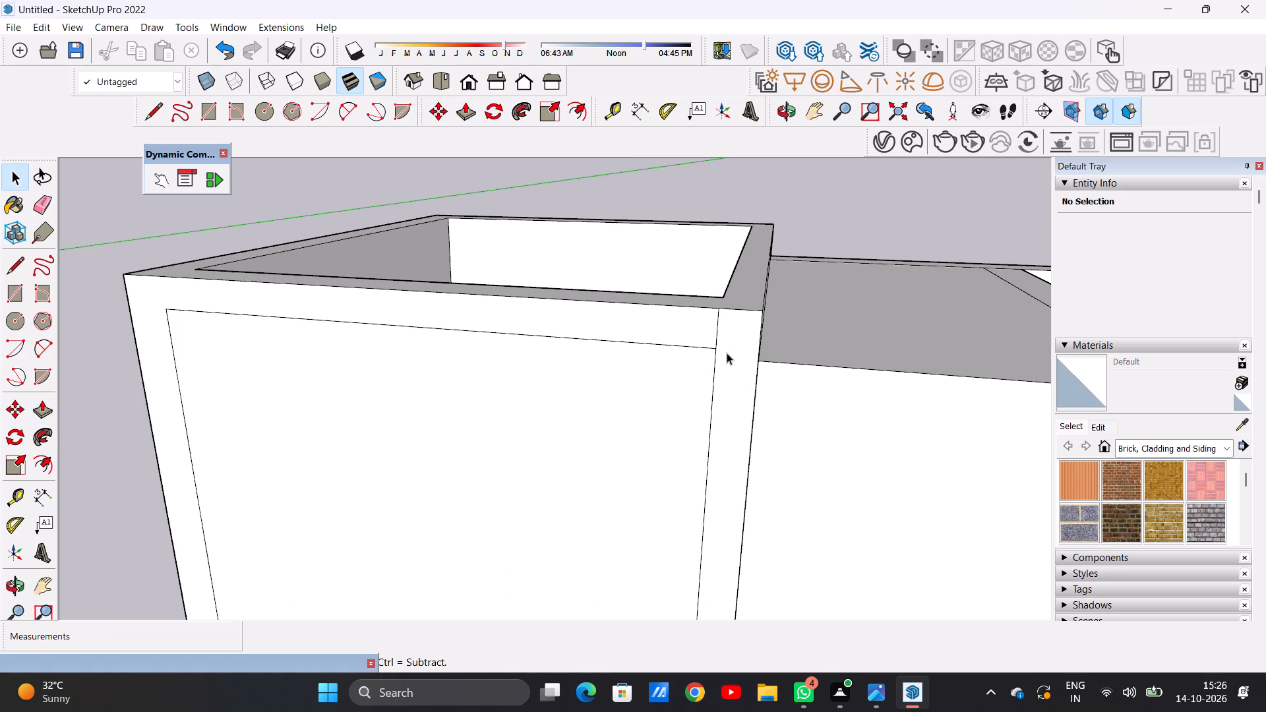
{"action": "key", "text": "e"}
{"action": "left_click_drag", "start_coordinate": [714, 332], "coordinate": [724, 333]}
{"action": "scroll", "coordinate": [720, 365], "scroll_direction": "down", "scroll_amount": 4}
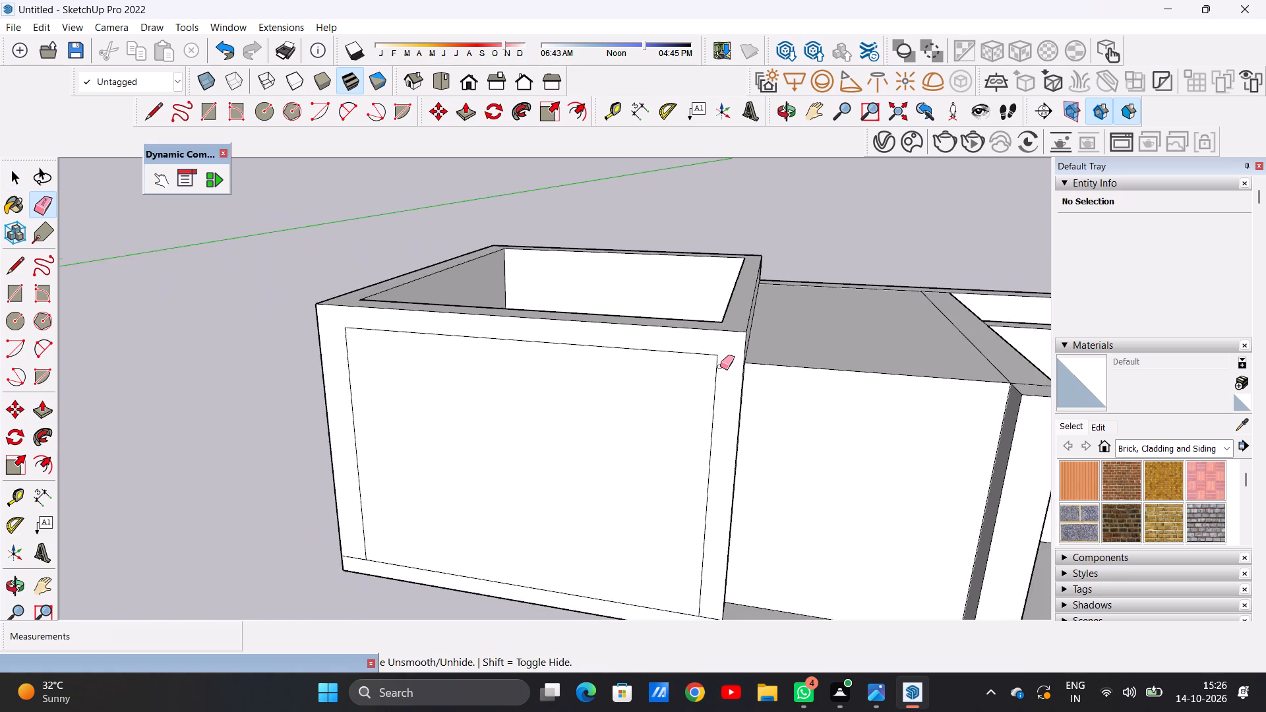
{"action": "scroll", "coordinate": [720, 367], "scroll_direction": "down", "scroll_amount": 10}
{"action": "scroll", "coordinate": [713, 474], "scroll_direction": "up", "scroll_amount": 12}
{"action": "scroll", "coordinate": [703, 421], "scroll_direction": "down", "scroll_amount": 1}
{"action": "scroll", "coordinate": [684, 398], "scroll_direction": "up", "scroll_amount": 11}
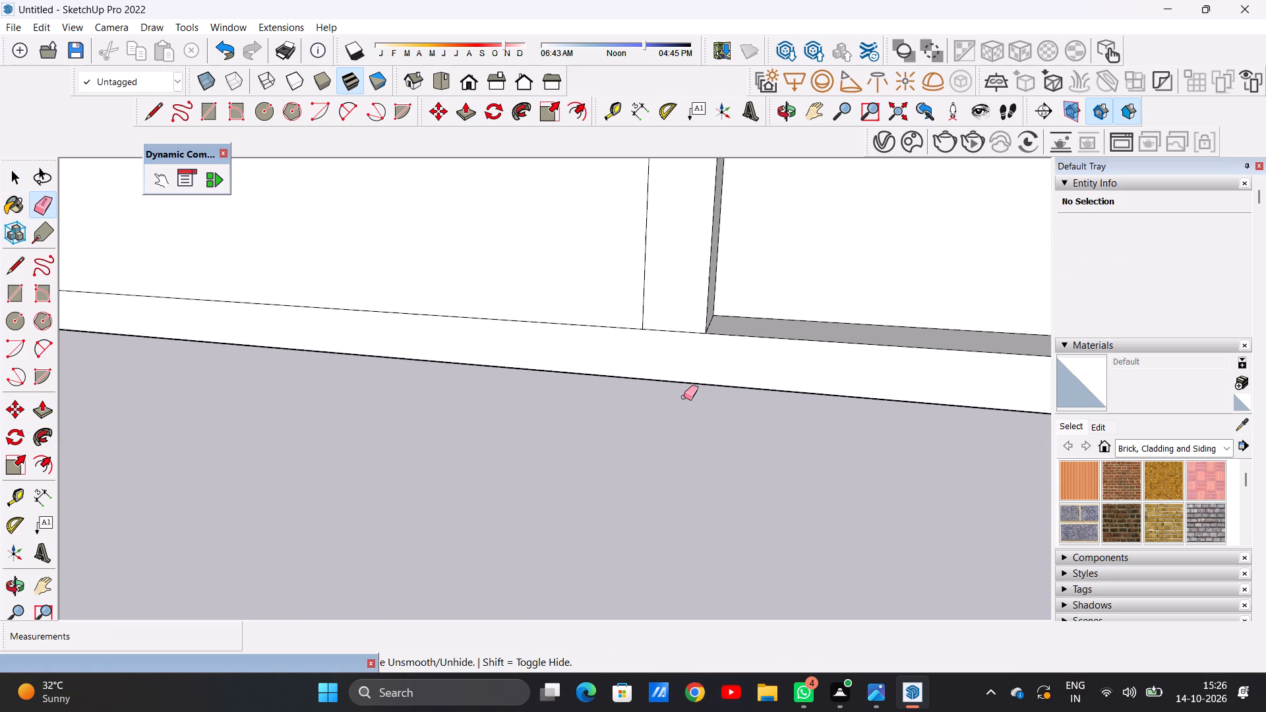
{"action": "left_click_drag", "start_coordinate": [669, 326], "coordinate": [669, 341]}
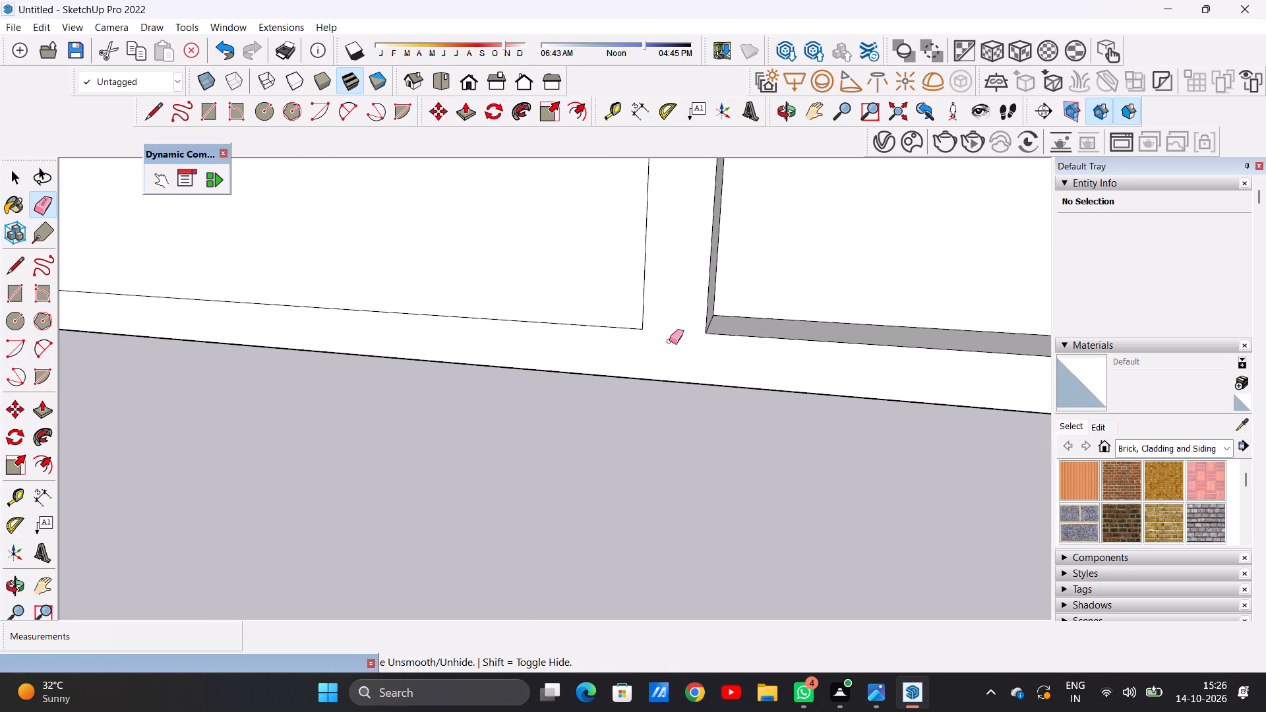
Draw a 9" vertical line down the slab's front face from the bottom outer corner of the room's right wall.
{"action": "key", "text": "l"}
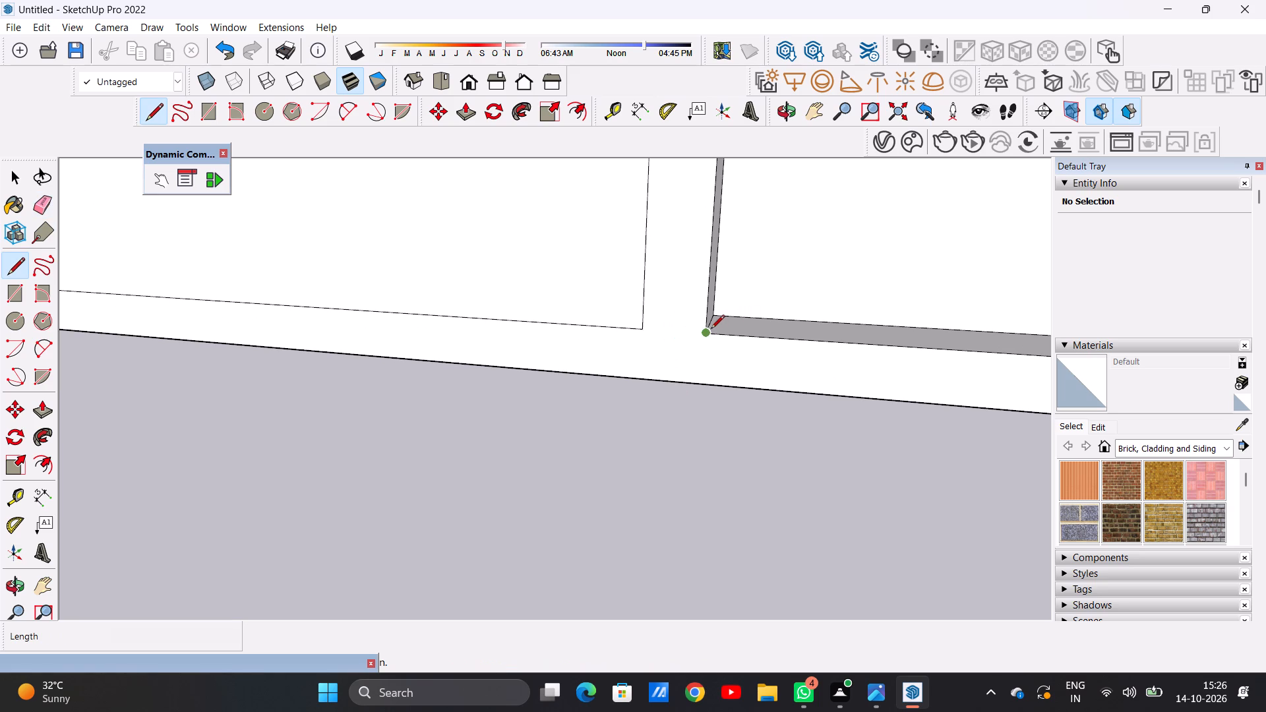
{"action": "left_click", "coordinate": [710, 332]}
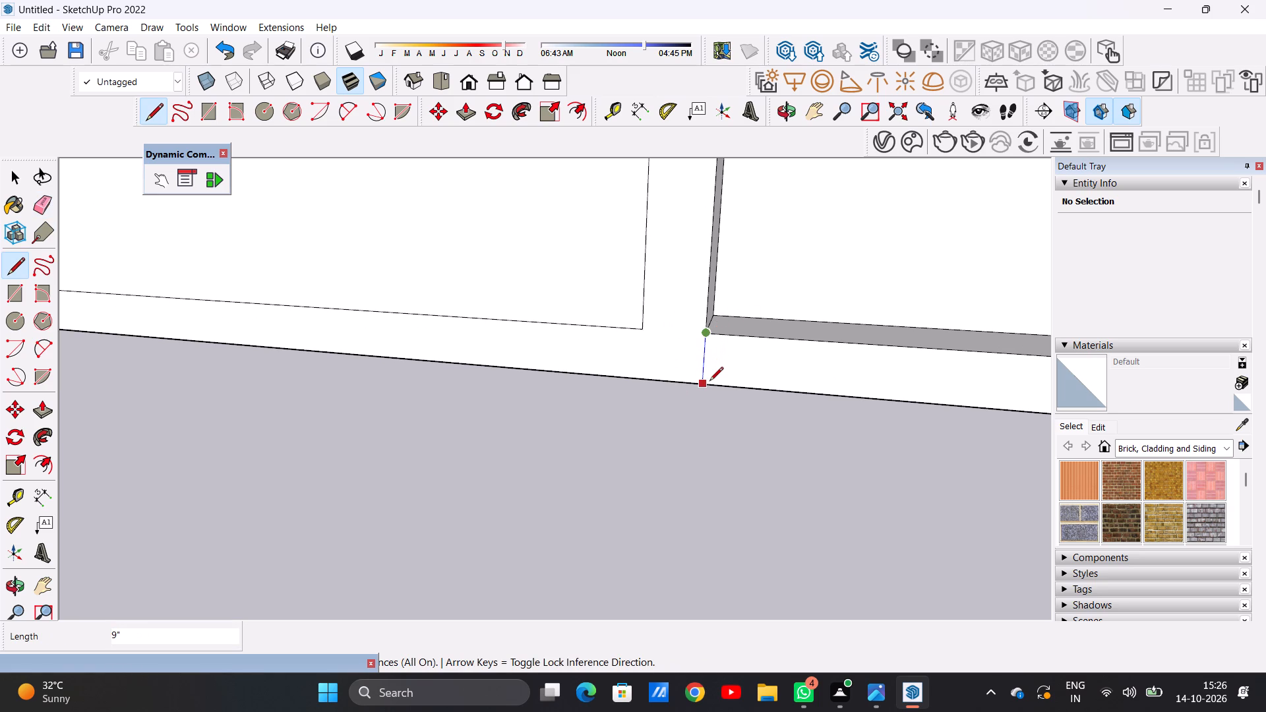
{"action": "left_click", "coordinate": [706, 382]}
{"action": "key", "text": "space"}
Erase the short horizontal edge between the left wall's front end and the slab.
{"action": "scroll", "coordinate": [709, 421], "scroll_direction": "down", "scroll_amount": 3}
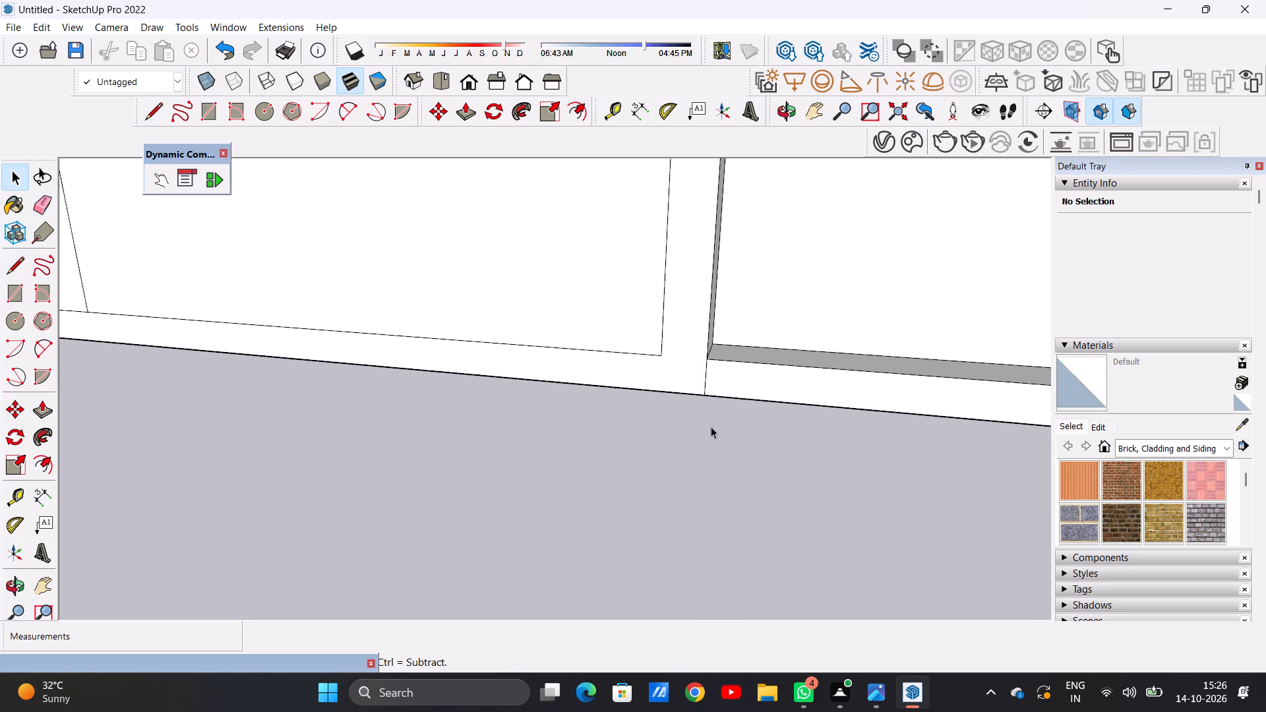
{"action": "scroll", "coordinate": [711, 427], "scroll_direction": "down", "scroll_amount": 9}
{"action": "scroll", "coordinate": [371, 351], "scroll_direction": "up", "scroll_amount": 12}
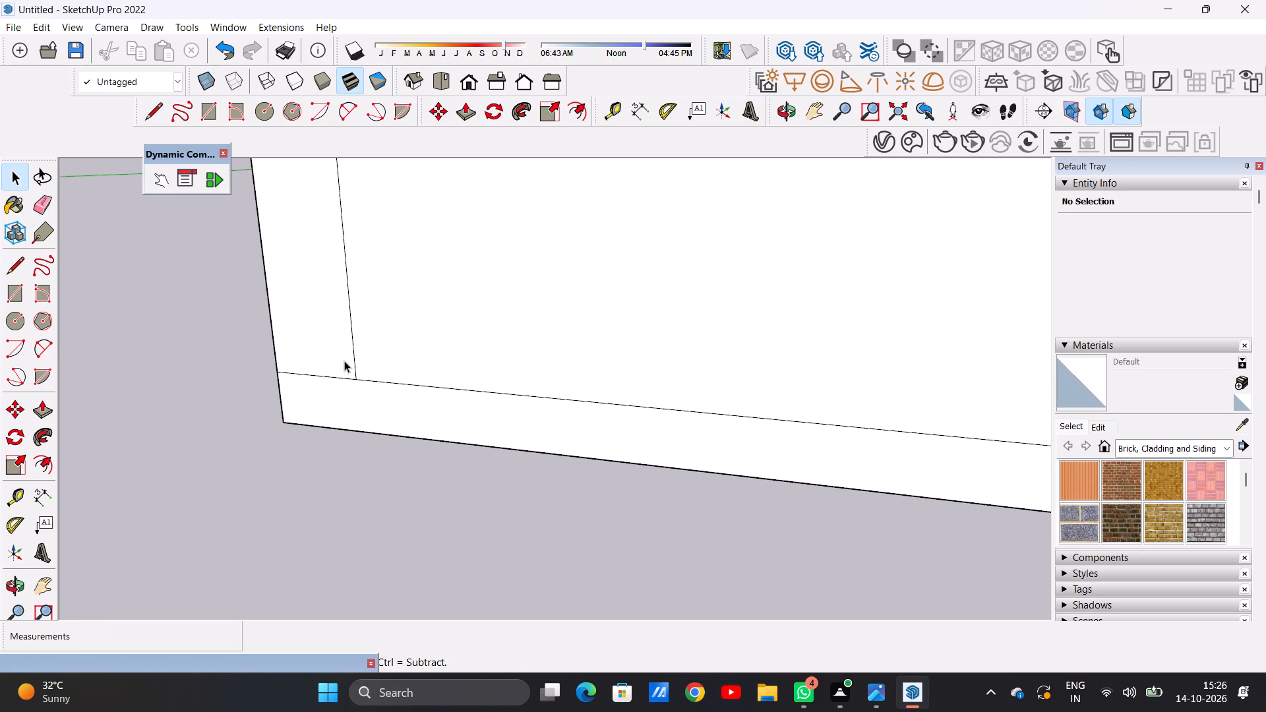
{"action": "key", "text": "e"}
{"action": "left_click_drag", "start_coordinate": [312, 355], "coordinate": [314, 382]}
{"action": "key", "text": "space"}
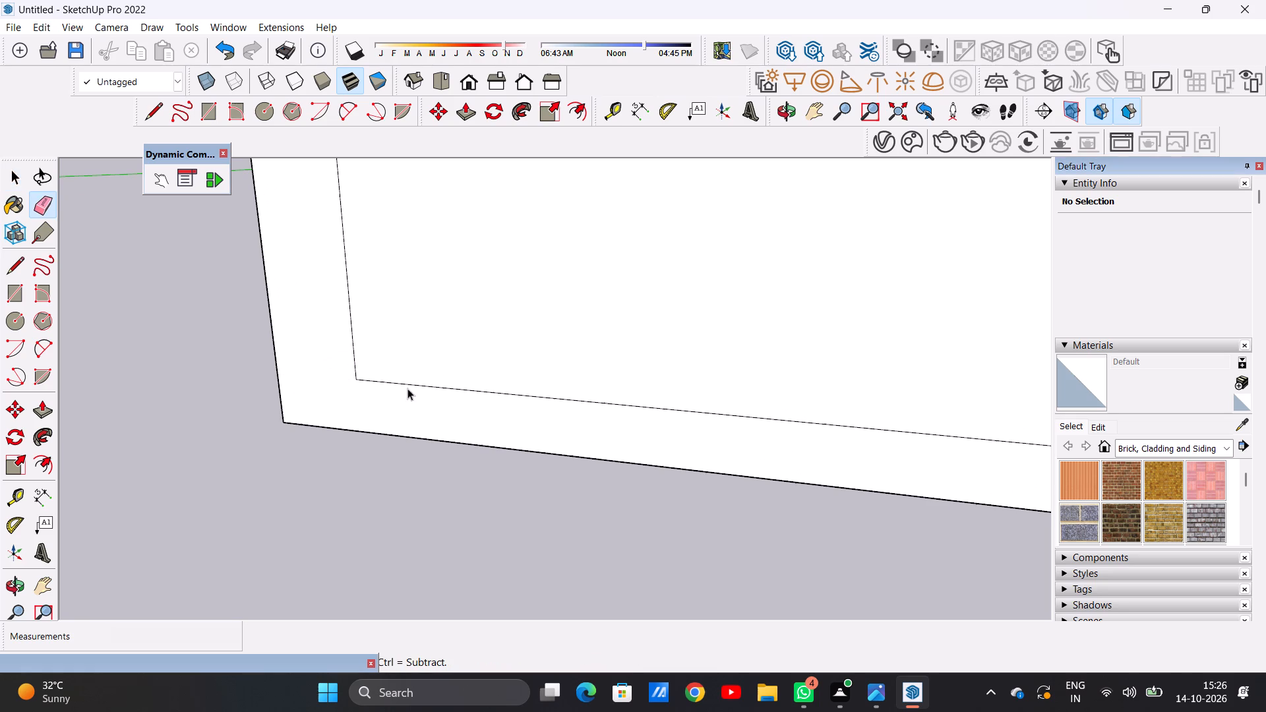
Push/Pull the joined border face around the room's front wall outward 1' 4" as a projecting frame.
{"action": "scroll", "coordinate": [407, 389], "scroll_direction": "down", "scroll_amount": 20}
{"action": "scroll", "coordinate": [407, 389], "scroll_direction": "down", "scroll_amount": 7}
{"action": "middle_click_drag", "start_coordinate": [454, 437], "coordinate": [438, 405]}
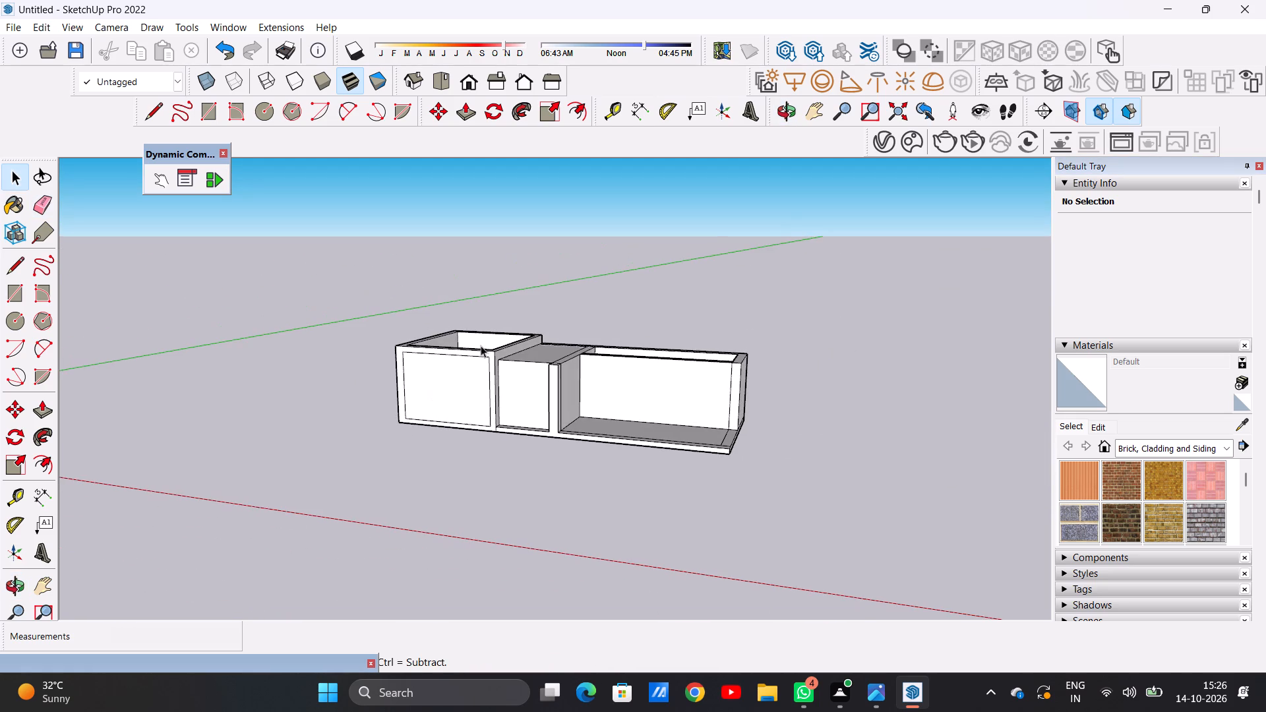
{"action": "scroll", "coordinate": [481, 345], "scroll_direction": "up", "scroll_amount": 10}
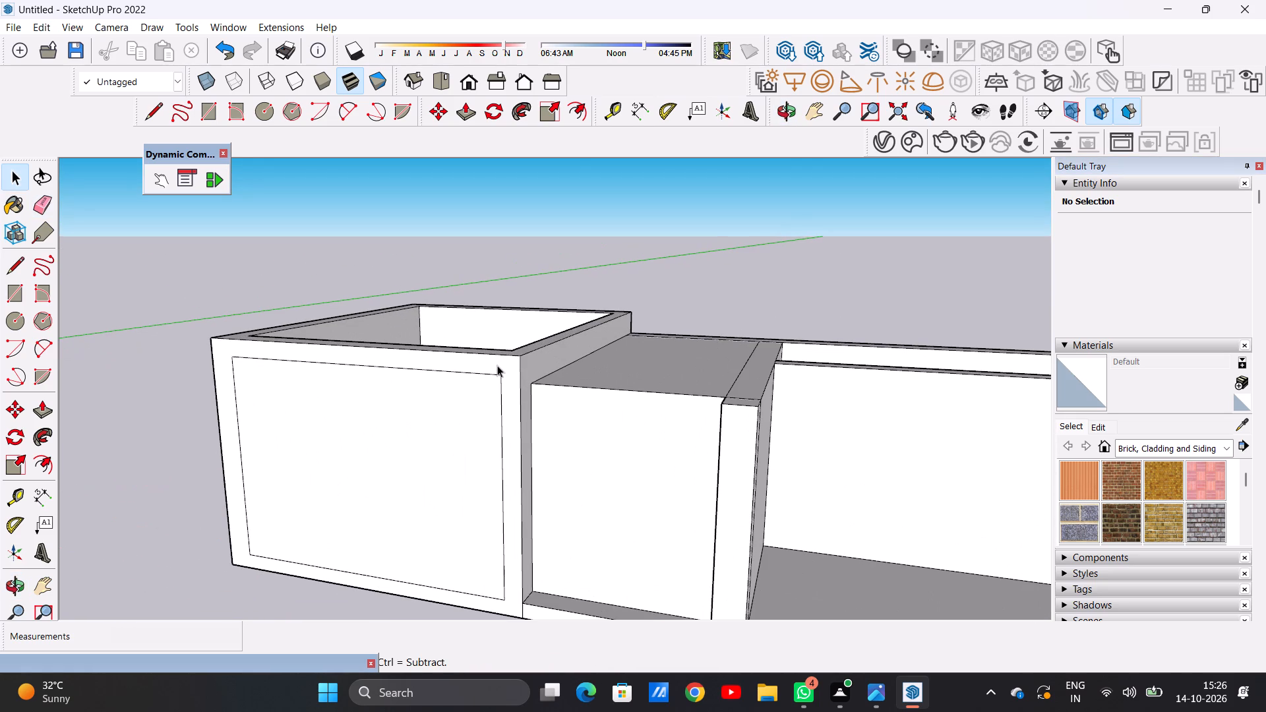
{"action": "key", "text": "p"}
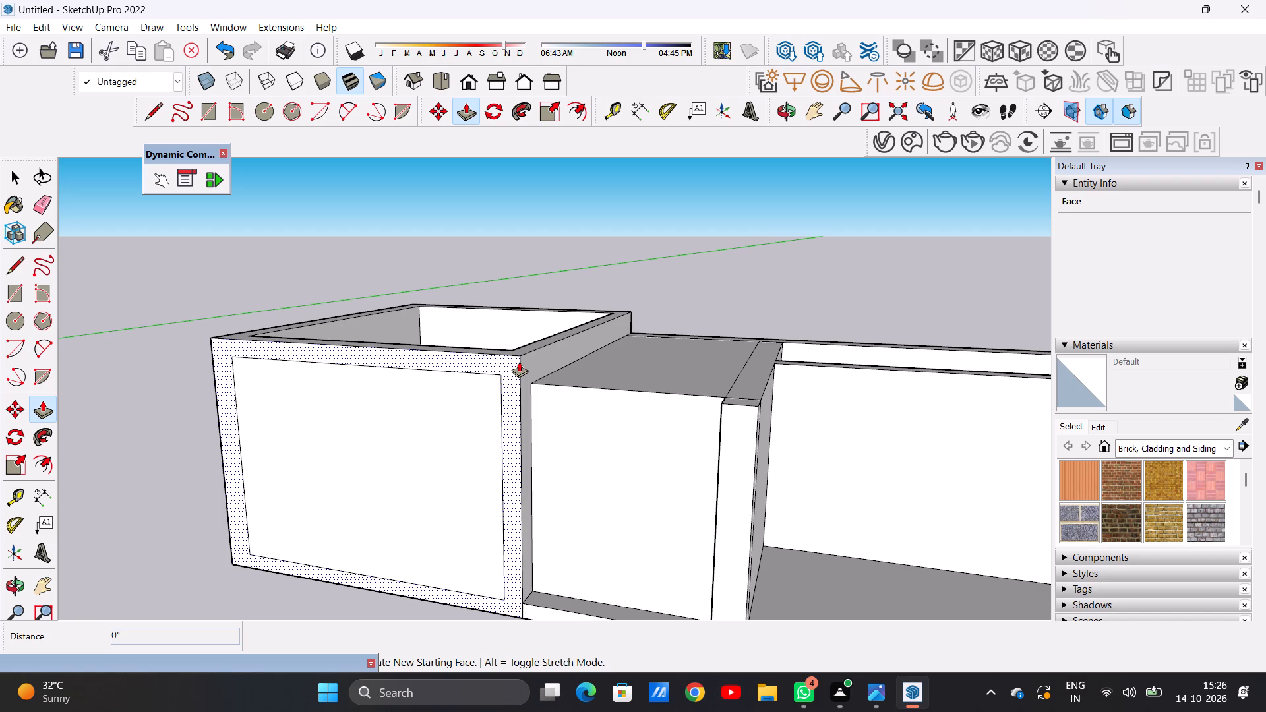
{"action": "left_click", "coordinate": [519, 361]}
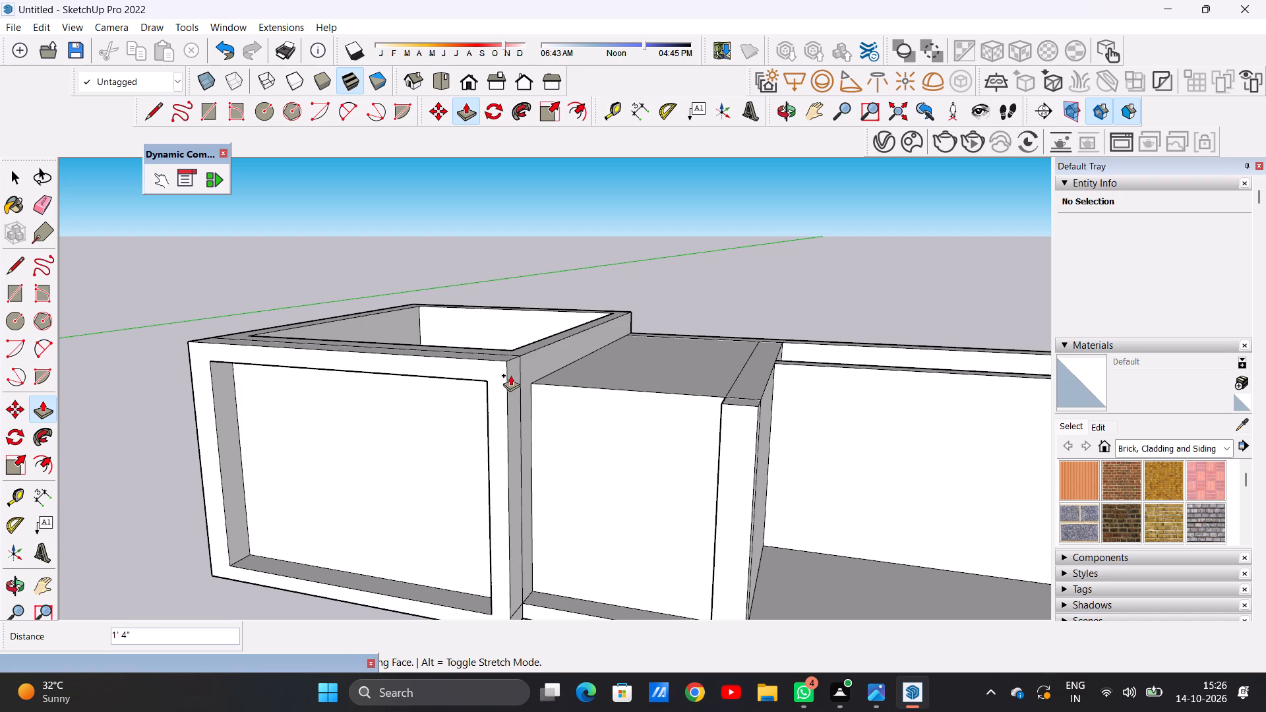
{"action": "left_click", "coordinate": [510, 377]}
{"action": "key", "text": "space"}
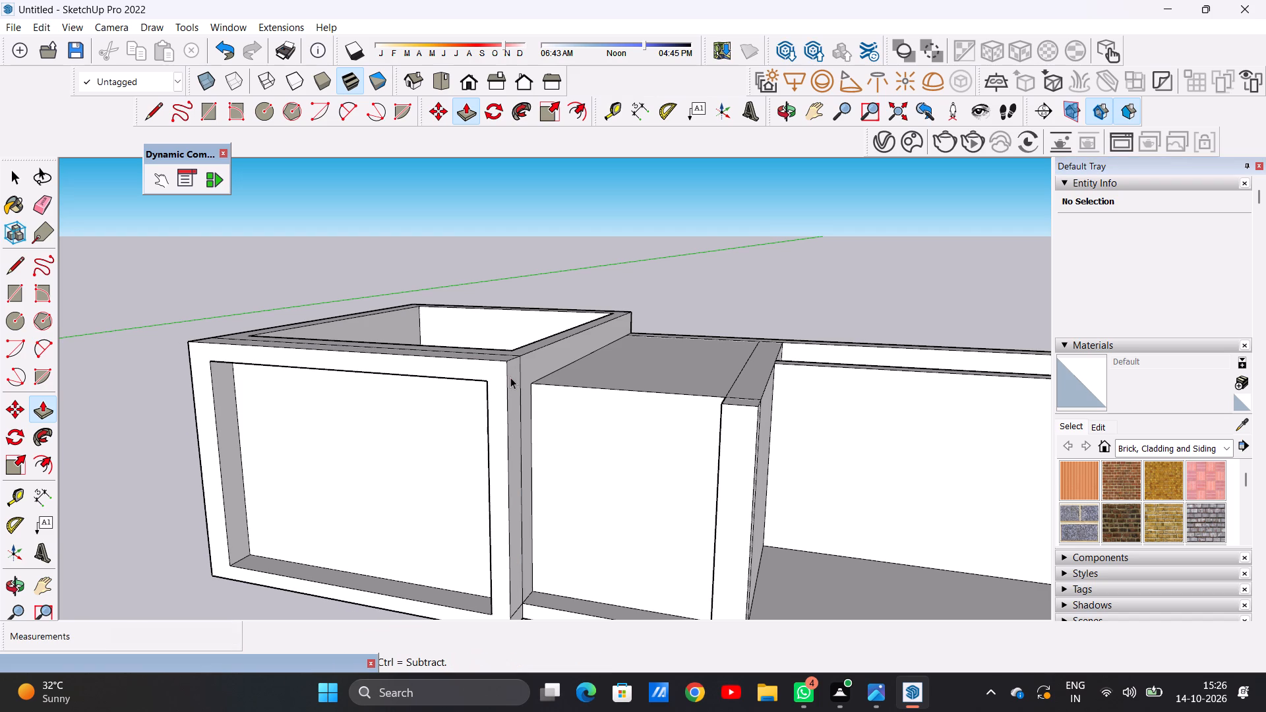
Examine the left-hand room's projecting front frame and the whole building from a low front angle.
{"action": "scroll", "coordinate": [535, 381], "scroll_direction": "down", "scroll_amount": 11}
{"action": "middle_click_drag", "start_coordinate": [501, 428], "coordinate": [587, 382]}
{"action": "middle_click", "coordinate": [587, 382]}
{"action": "scroll", "coordinate": [510, 397], "scroll_direction": "up", "scroll_amount": 1}
{"action": "scroll", "coordinate": [510, 397], "scroll_direction": "down", "scroll_amount": 1}
{"action": "scroll", "coordinate": [510, 397], "scroll_direction": "up", "scroll_amount": 7}
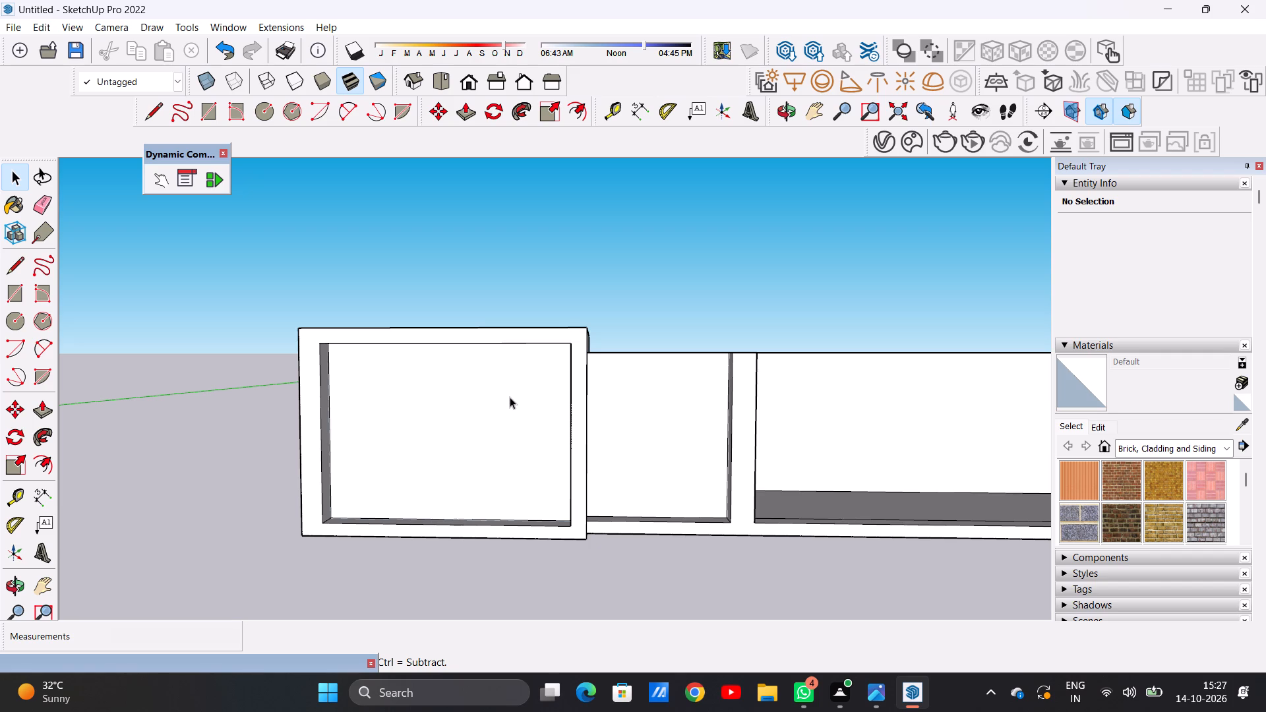
{"action": "scroll", "coordinate": [438, 411], "scroll_direction": "down", "scroll_amount": 5}
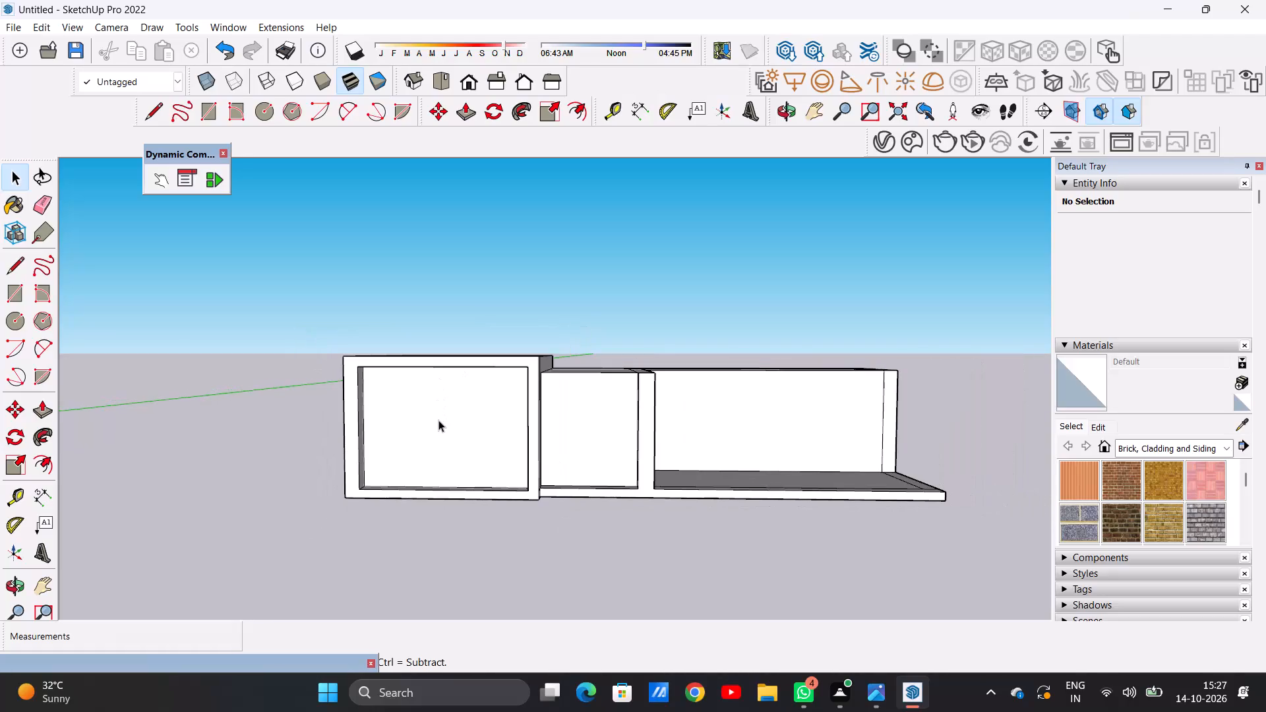
Examine the left-hand room's projecting front frame and its recessed front wall from above and from low front angles.
{"action": "scroll", "coordinate": [448, 436], "scroll_direction": "up", "scroll_amount": 5}
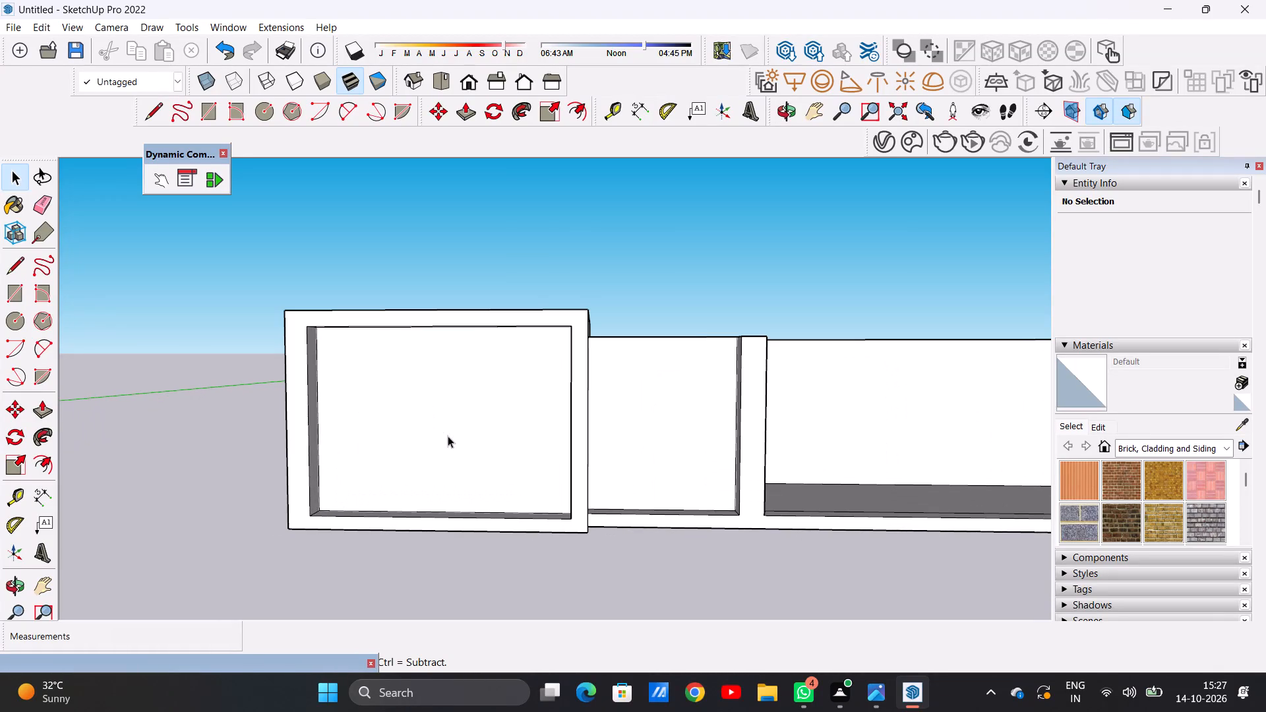
{"action": "scroll", "coordinate": [431, 413], "scroll_direction": "down", "scroll_amount": 2}
{"action": "middle_click_drag", "start_coordinate": [431, 415], "coordinate": [460, 415]}
{"action": "scroll", "coordinate": [460, 416], "scroll_direction": "up", "scroll_amount": 2}
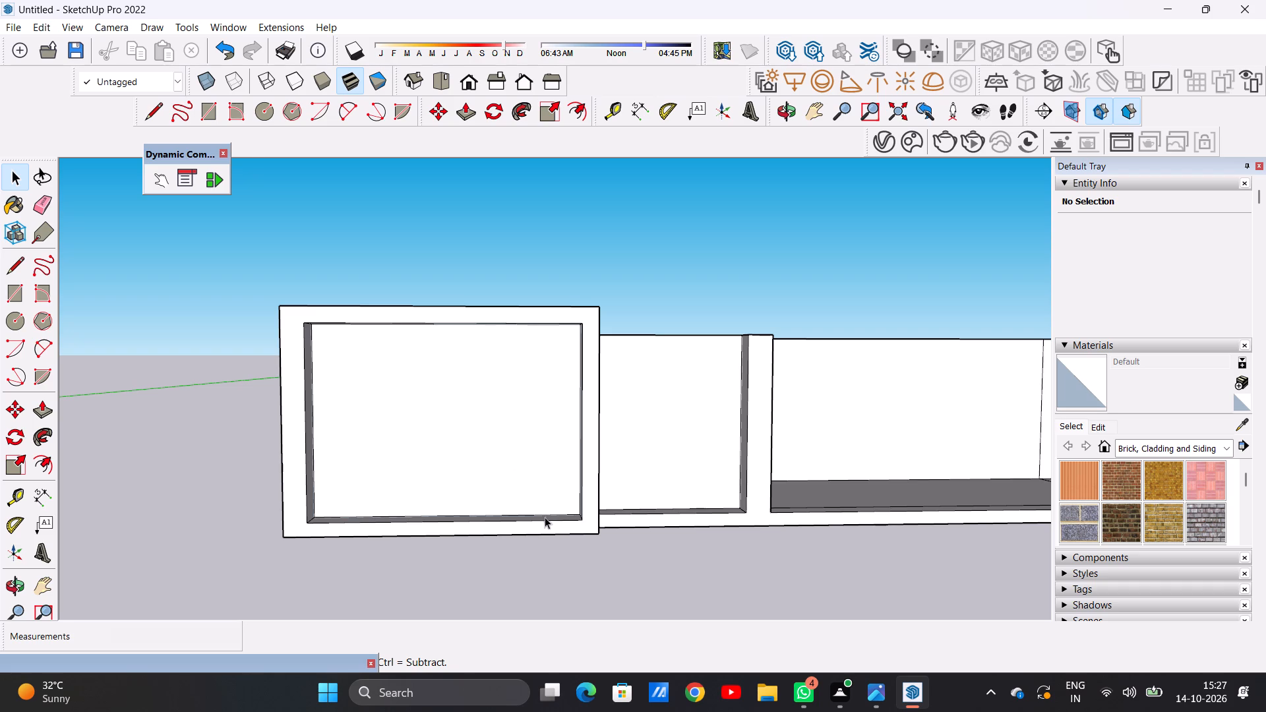
{"action": "middle_click_drag", "start_coordinate": [546, 516], "coordinate": [503, 616]}
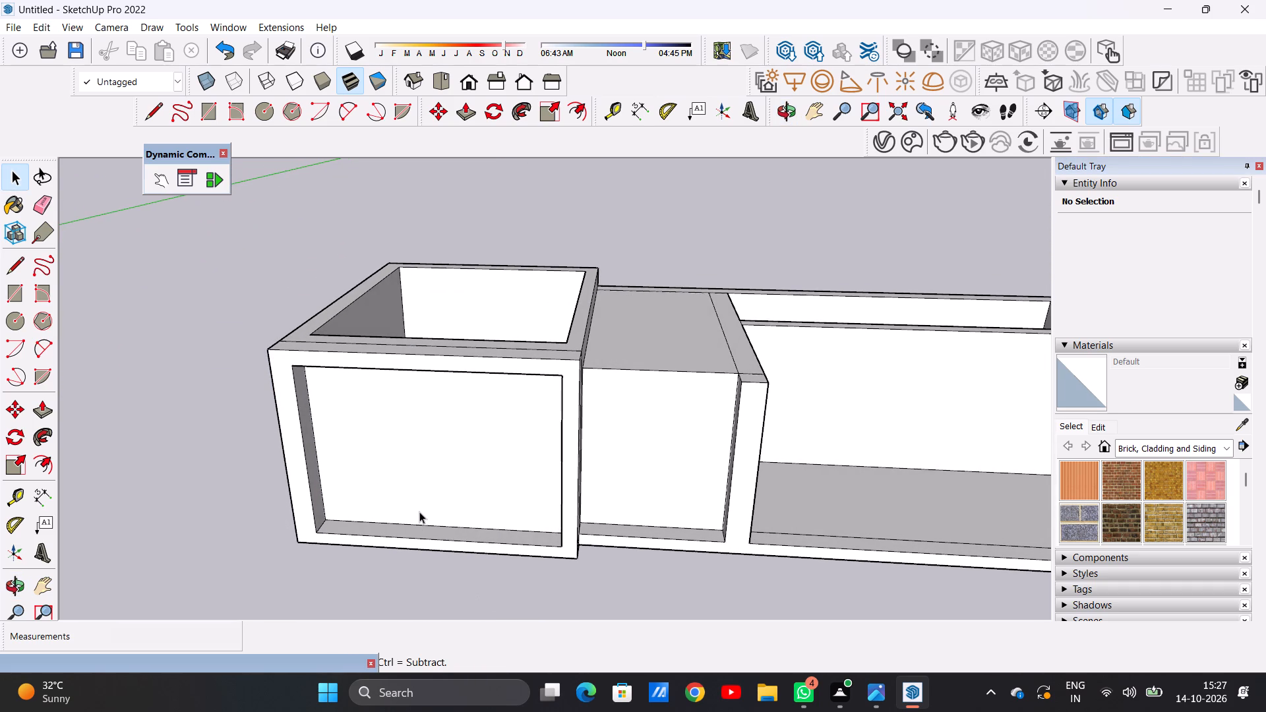
{"action": "scroll", "coordinate": [458, 502], "scroll_direction": "down", "scroll_amount": 3}
{"action": "scroll", "coordinate": [475, 499], "scroll_direction": "up", "scroll_amount": 2}
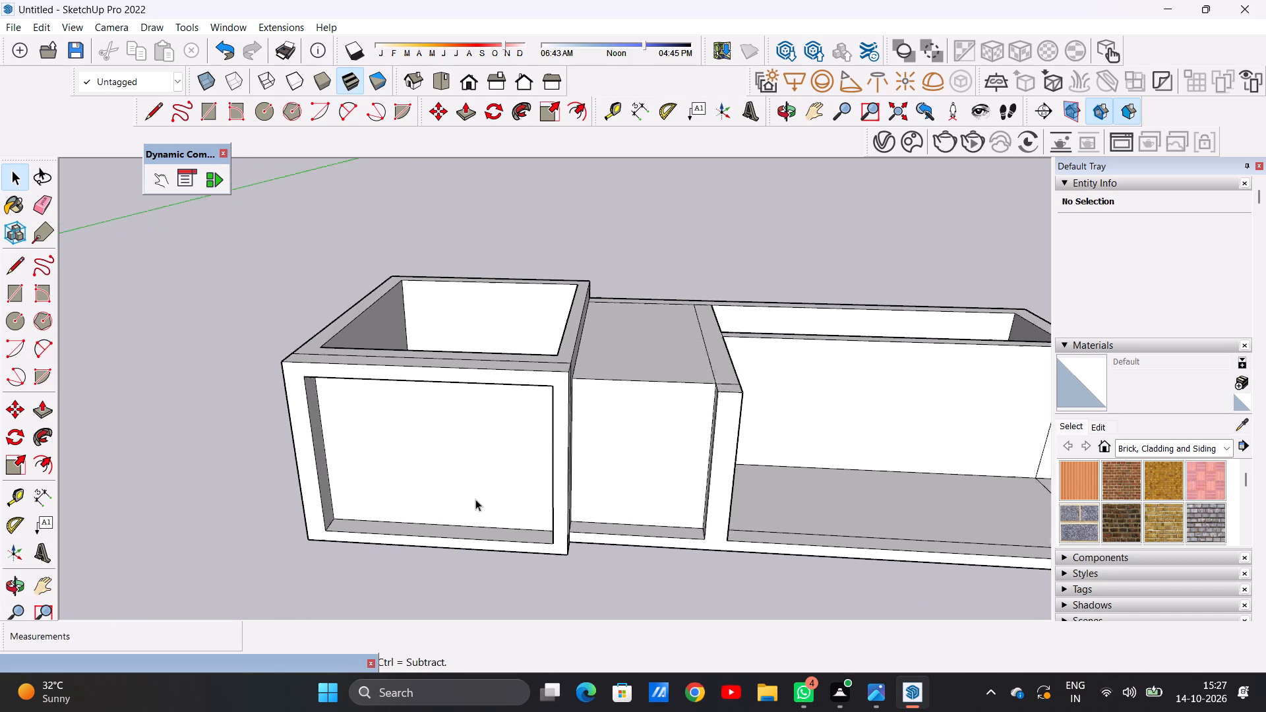
{"action": "scroll", "coordinate": [475, 499], "scroll_direction": "up", "scroll_amount": 2}
{"action": "middle_click_drag", "start_coordinate": [475, 499], "coordinate": [518, 405]}
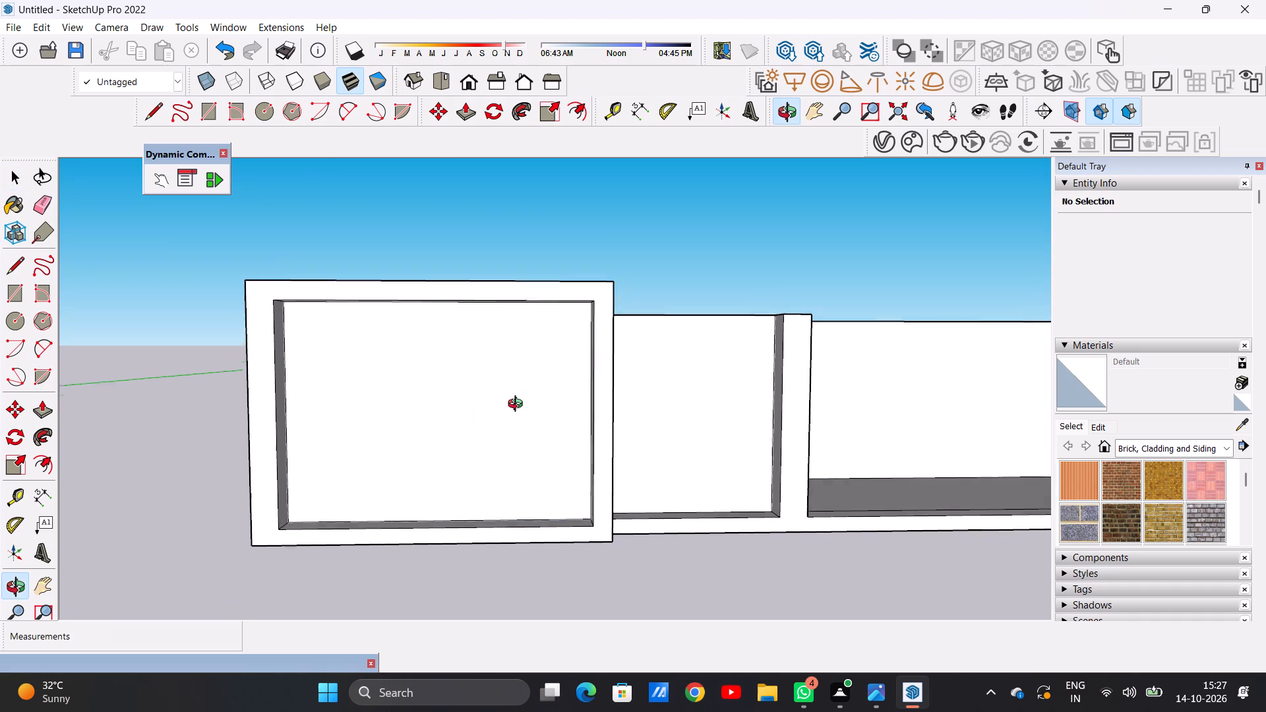
{"action": "middle_click_drag", "start_coordinate": [518, 405], "coordinate": [518, 407]}
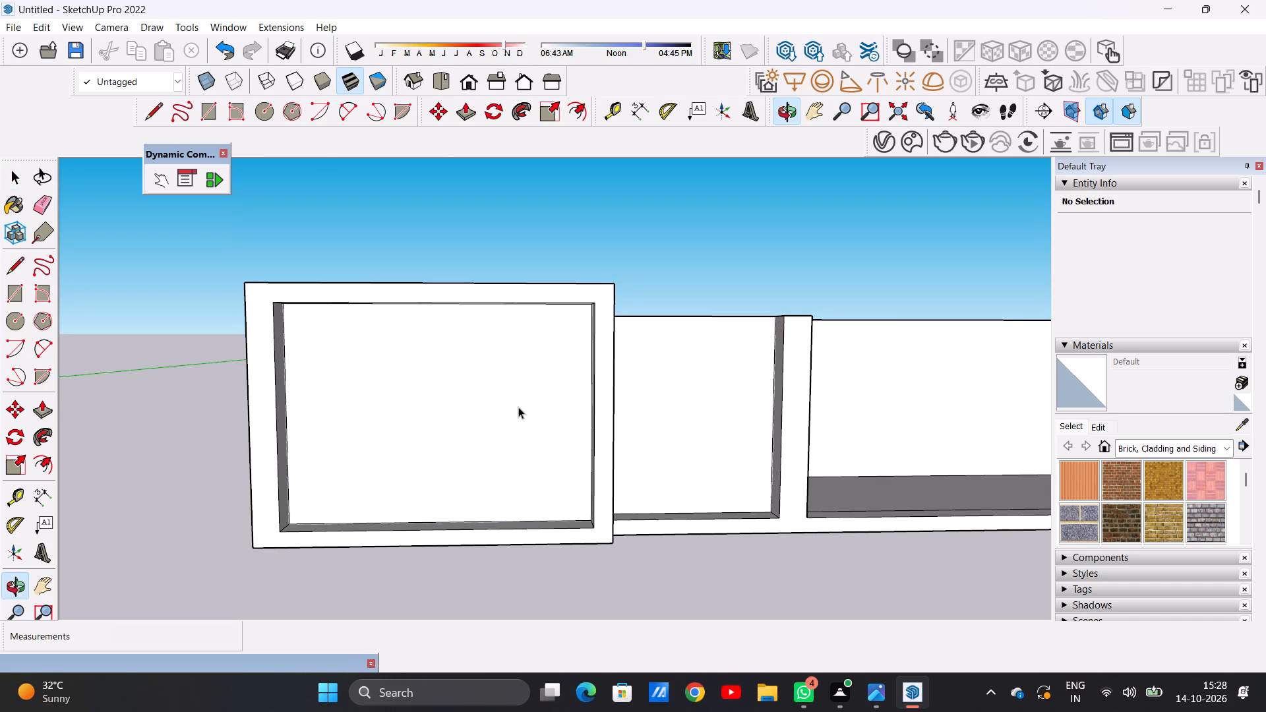
{"action": "scroll", "coordinate": [495, 413], "scroll_direction": "up", "scroll_amount": 1}
{"action": "scroll", "coordinate": [495, 417], "scroll_direction": "down", "scroll_amount": 3}
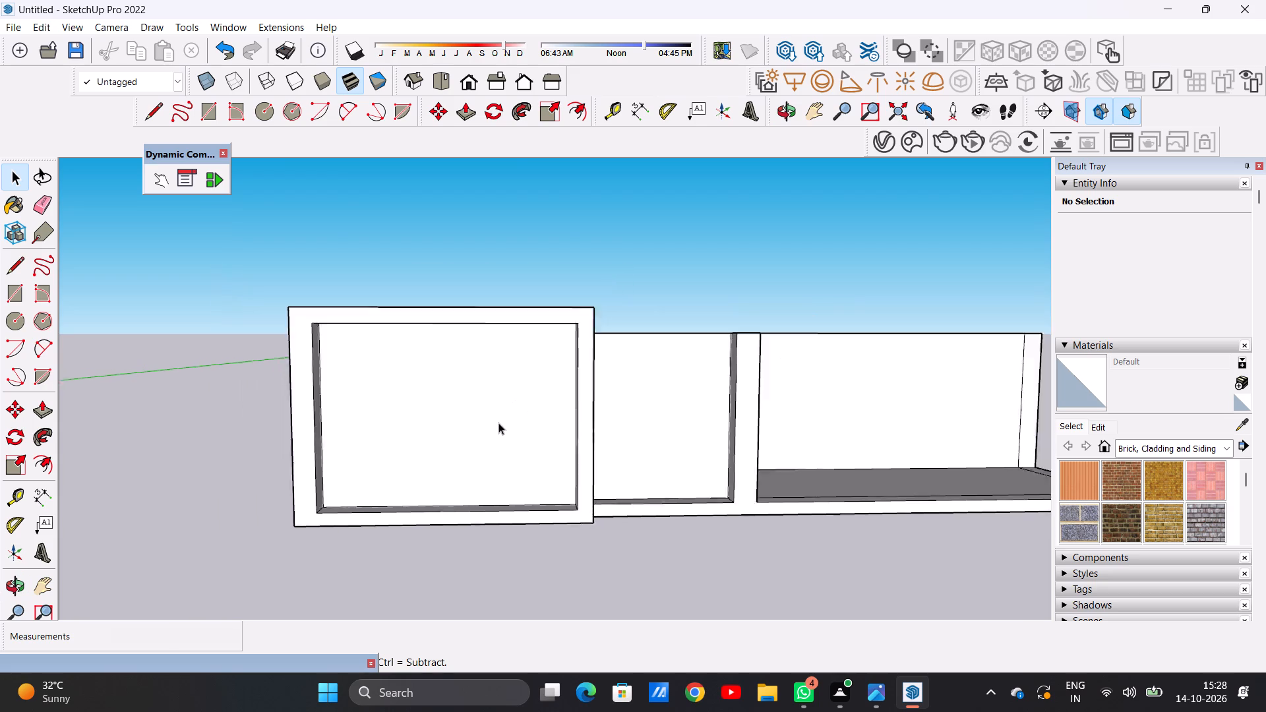
{"action": "scroll", "coordinate": [498, 423], "scroll_direction": "down", "scroll_amount": 3}
{"action": "middle_click_drag", "start_coordinate": [519, 454], "coordinate": [510, 463]}
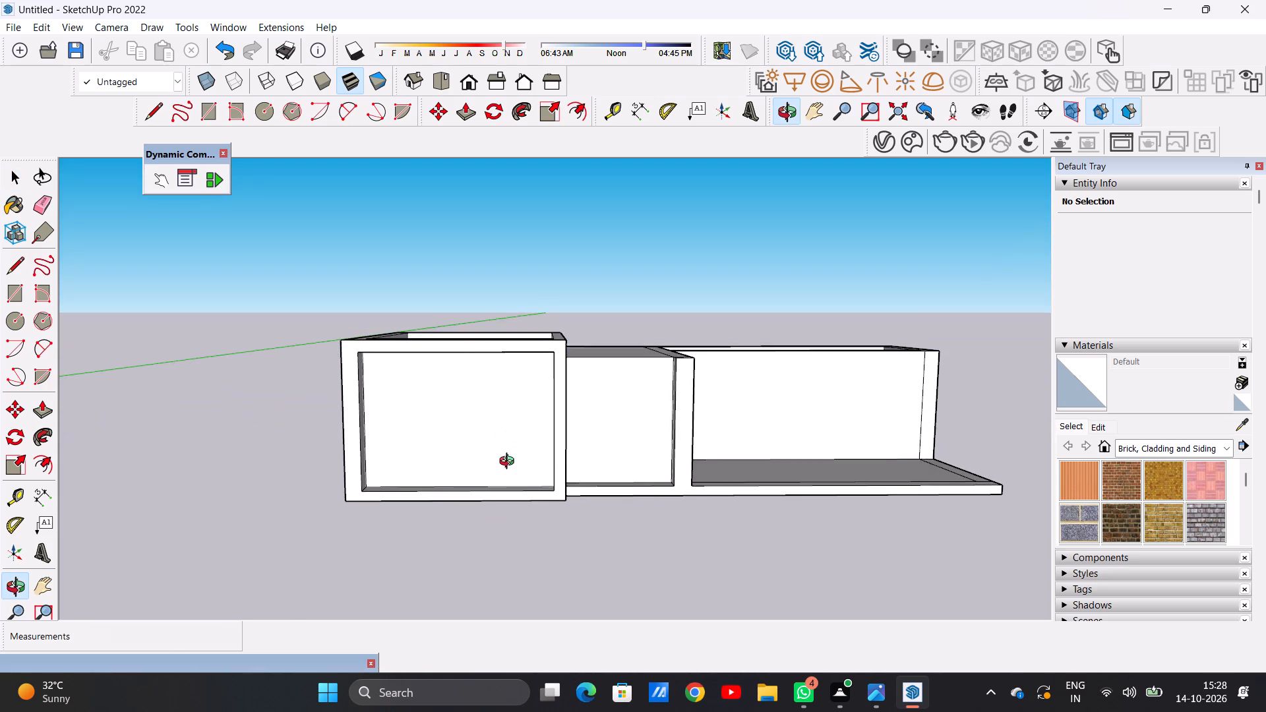
{"action": "middle_click_drag", "start_coordinate": [510, 463], "coordinate": [504, 452]}
{"action": "middle_click", "coordinate": [504, 452]}
{"action": "scroll", "coordinate": [488, 422], "scroll_direction": "up", "scroll_amount": 2}
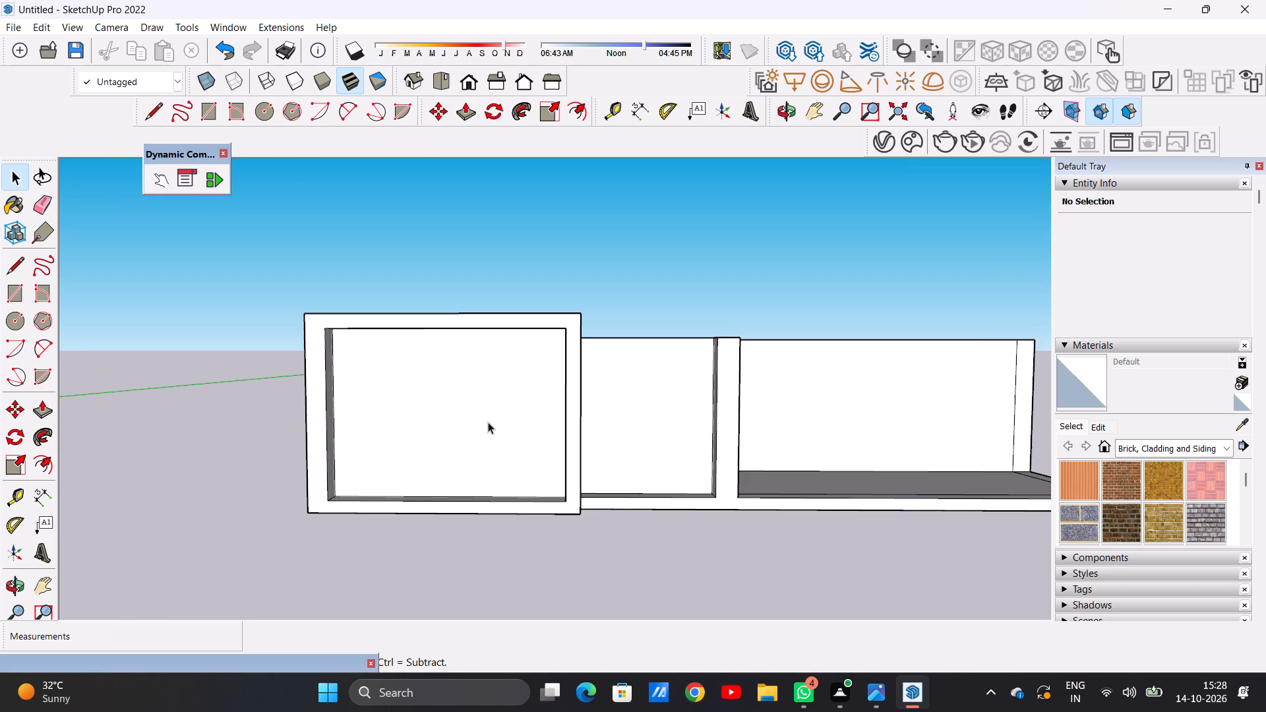
In the standard front view, draw a window rectangle about 6' 8" by 4' 5" on the left-hand room's recessed front wall.
{"action": "left_click", "coordinate": [466, 84]}
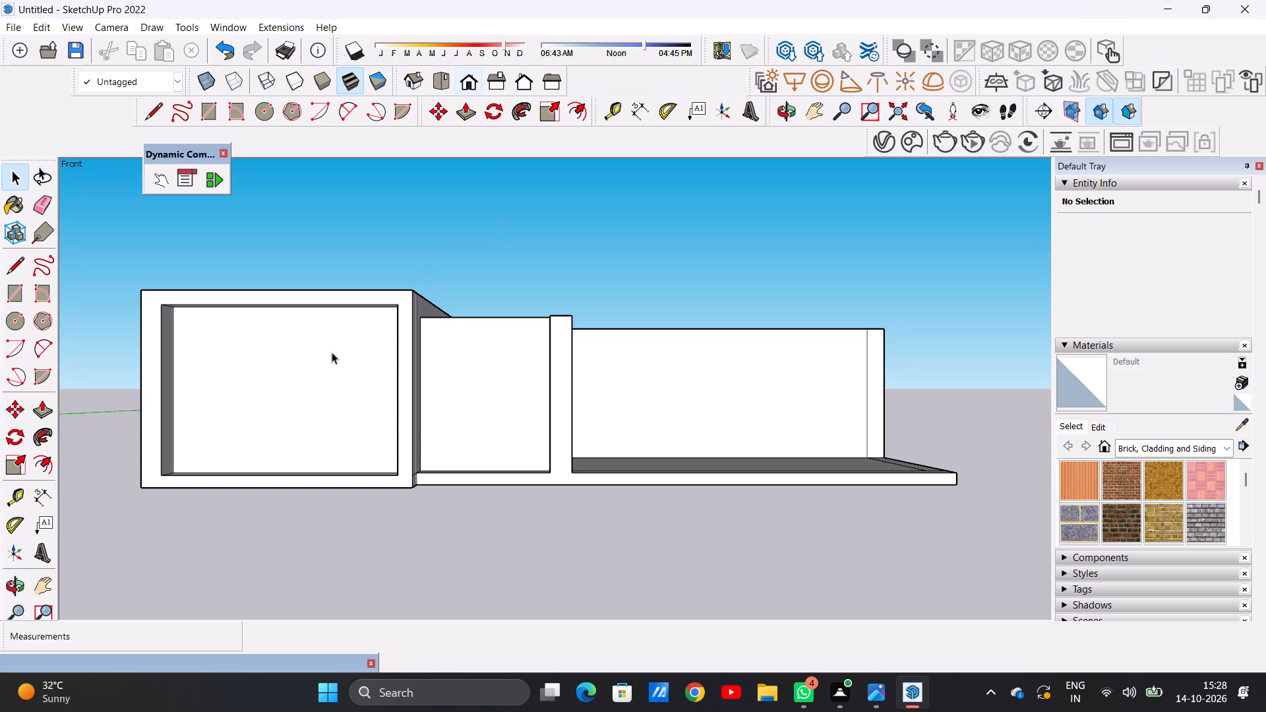
{"action": "scroll", "coordinate": [480, 452], "scroll_direction": "down", "scroll_amount": 4}
{"action": "scroll", "coordinate": [235, 417], "scroll_direction": "up", "scroll_amount": 5}
{"action": "scroll", "coordinate": [292, 421], "scroll_direction": "up", "scroll_amount": 4}
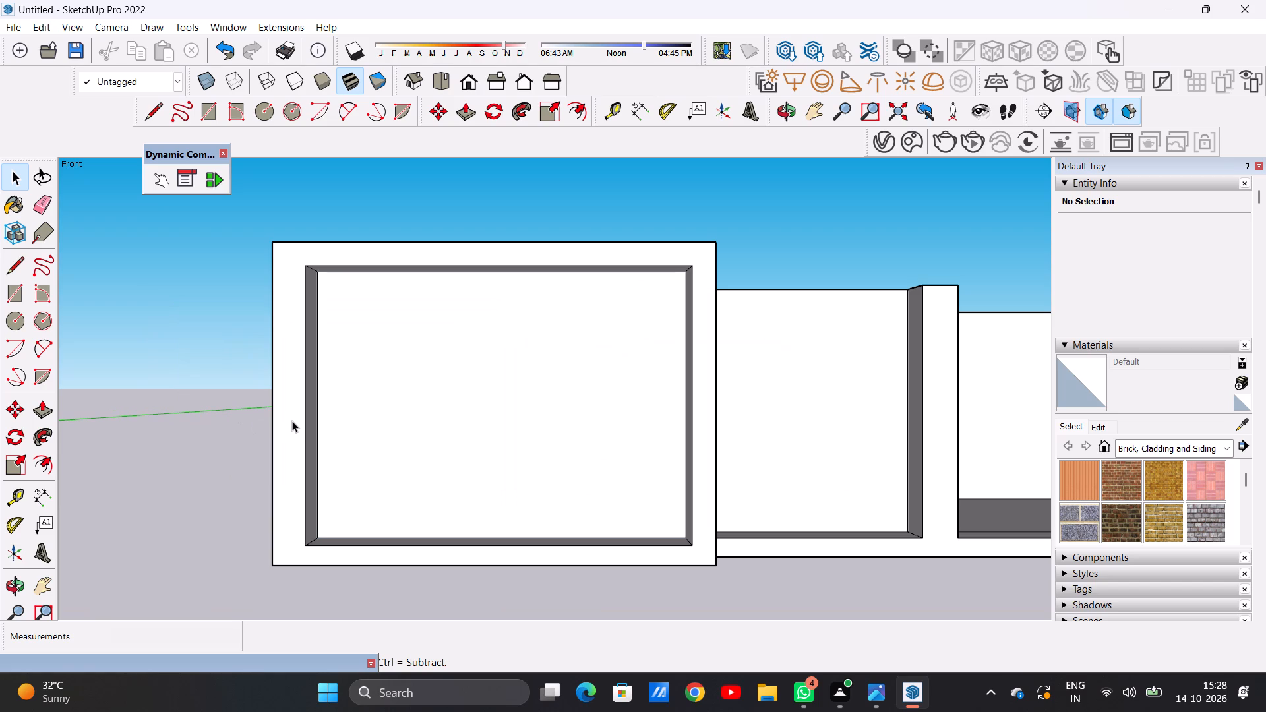
{"action": "scroll", "coordinate": [658, 373], "scroll_direction": "up", "scroll_amount": 1}
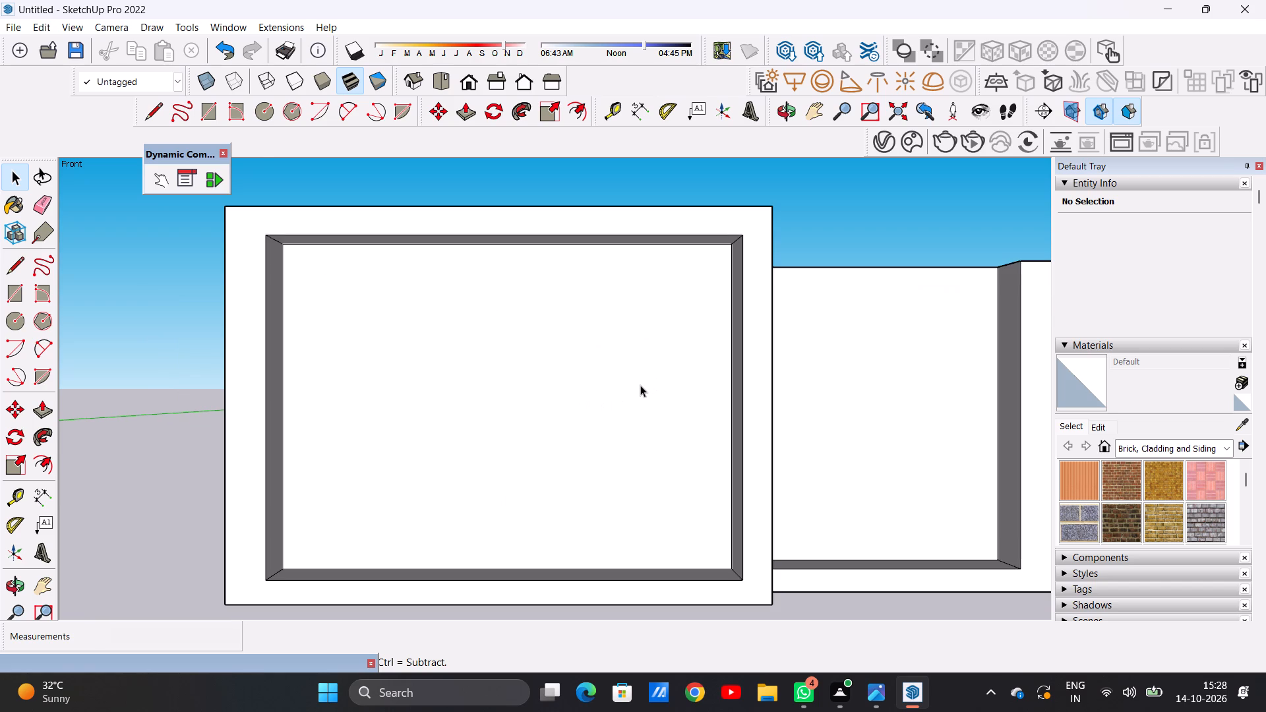
{"action": "key", "text": "r"}
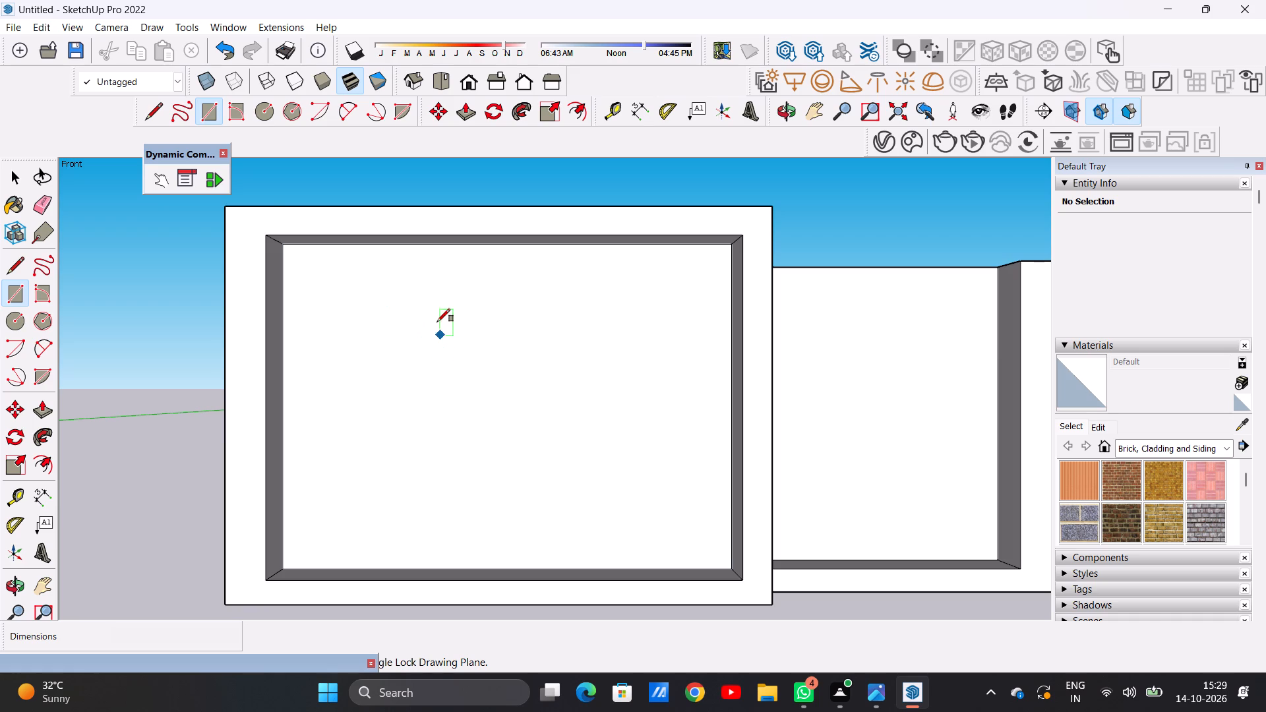
{"action": "scroll", "coordinate": [437, 311], "scroll_direction": "down", "scroll_amount": 2}
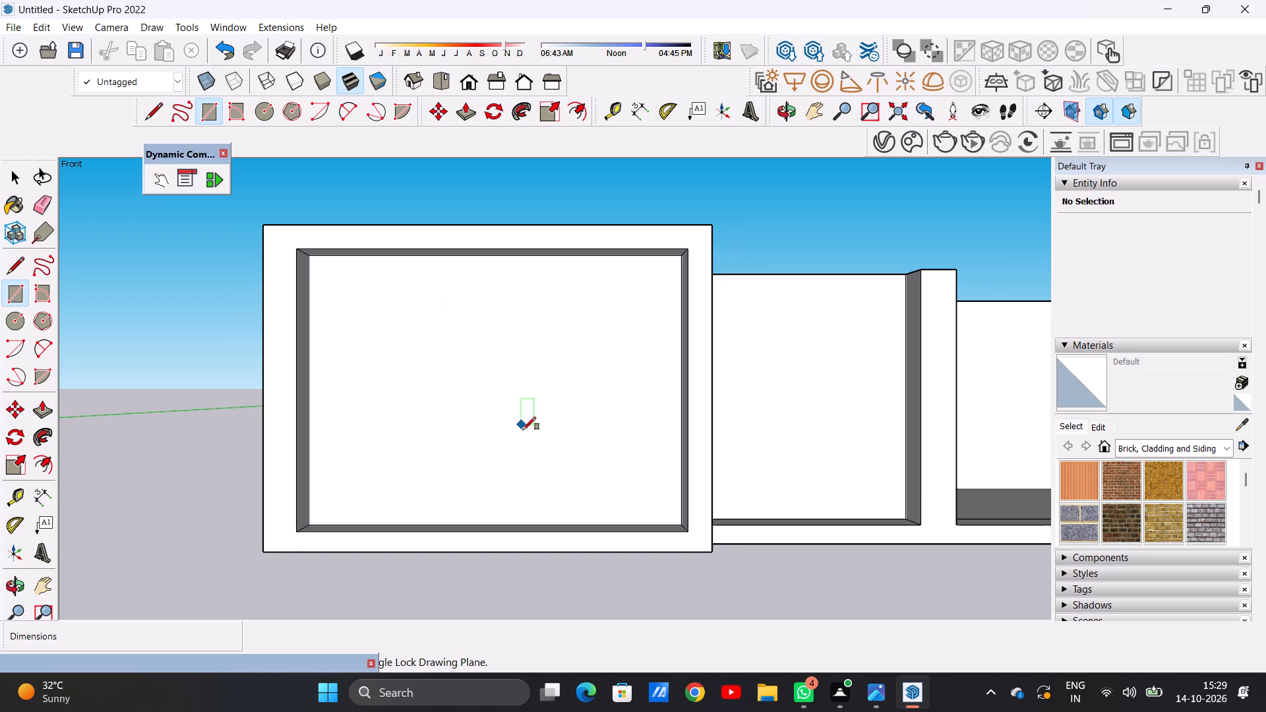
{"action": "scroll", "coordinate": [541, 477], "scroll_direction": "up", "scroll_amount": 1}
{"action": "scroll", "coordinate": [545, 409], "scroll_direction": "down", "scroll_amount": 1}
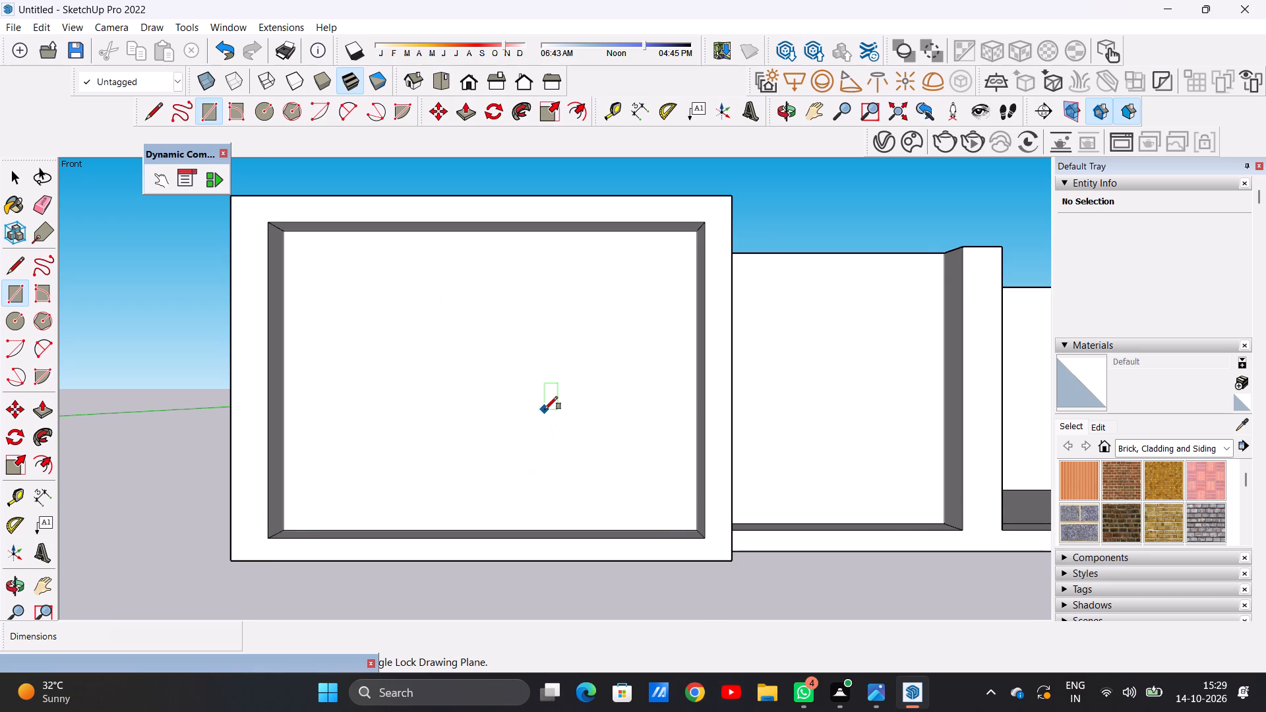
{"action": "scroll", "coordinate": [545, 409], "scroll_direction": "down", "scroll_amount": 1}
{"action": "scroll", "coordinate": [506, 472], "scroll_direction": "up", "scroll_amount": 2}
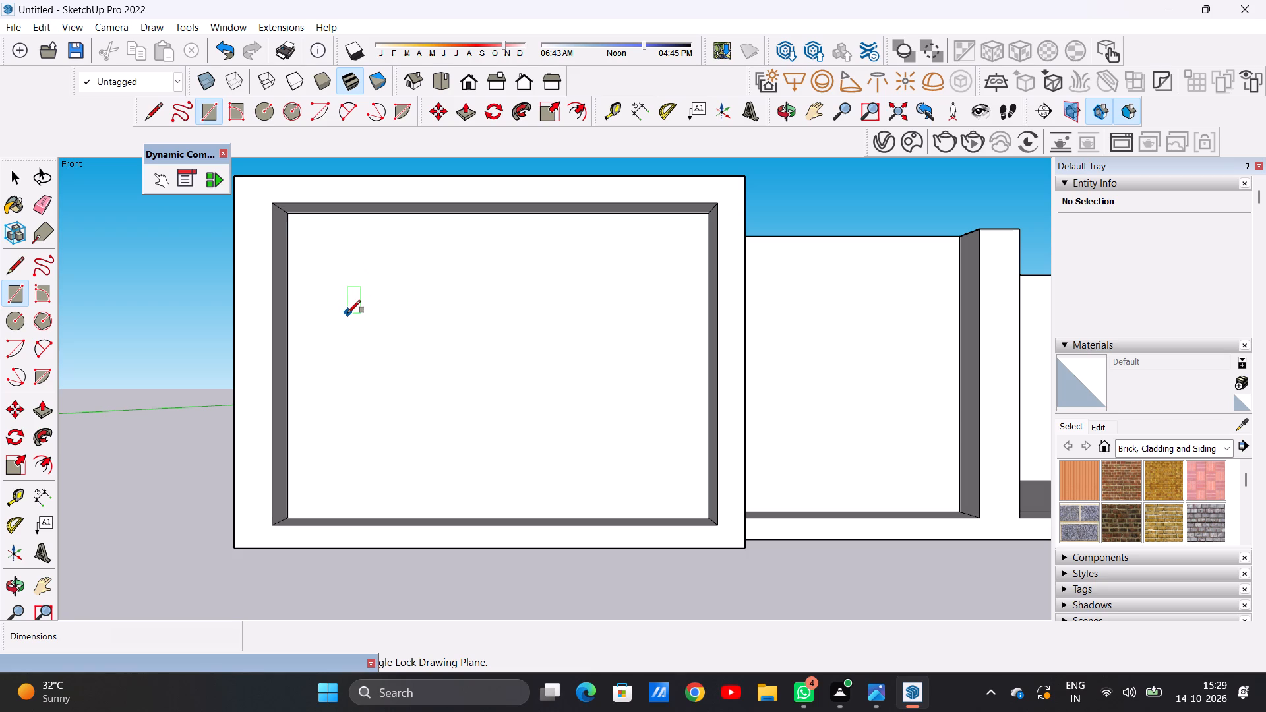
{"action": "left_click", "coordinate": [347, 305]}
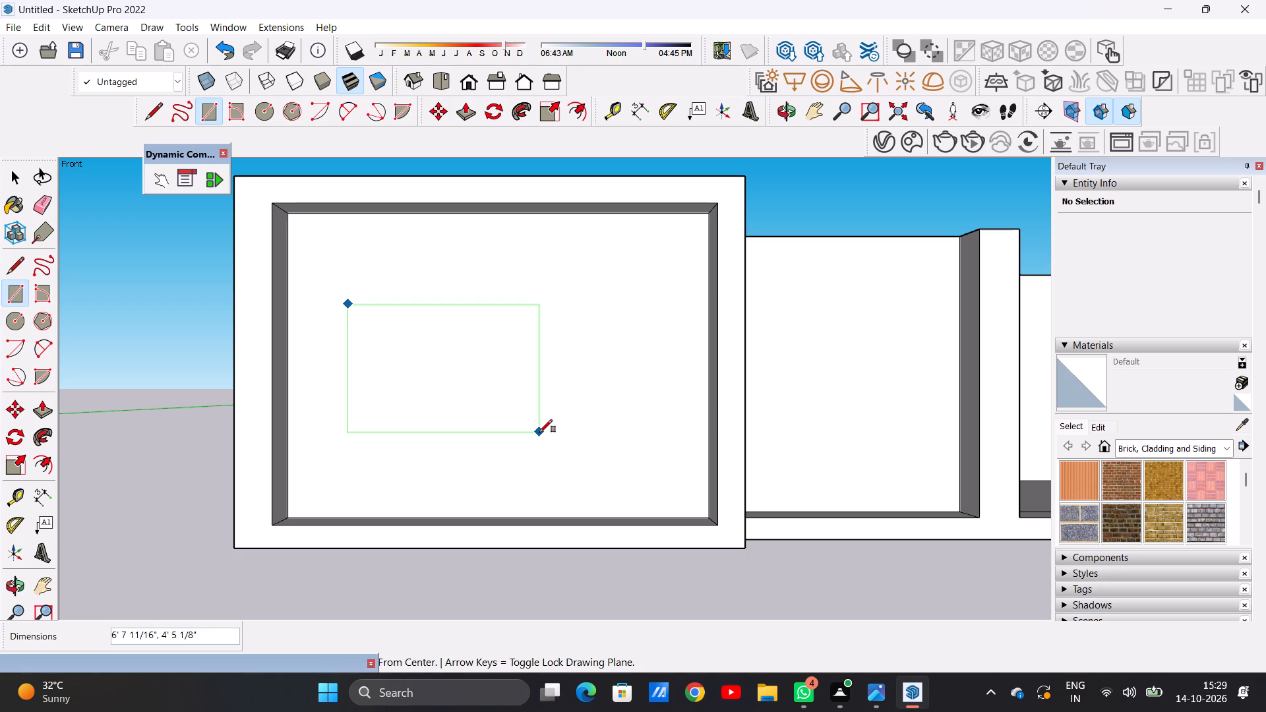
{"action": "left_click", "coordinate": [539, 432]}
{"action": "key", "text": "space"}
Move the window rectangle with its edges horizontally about 1' 6" towards the frame's left inner side.
{"action": "double_click", "coordinate": [500, 419]}
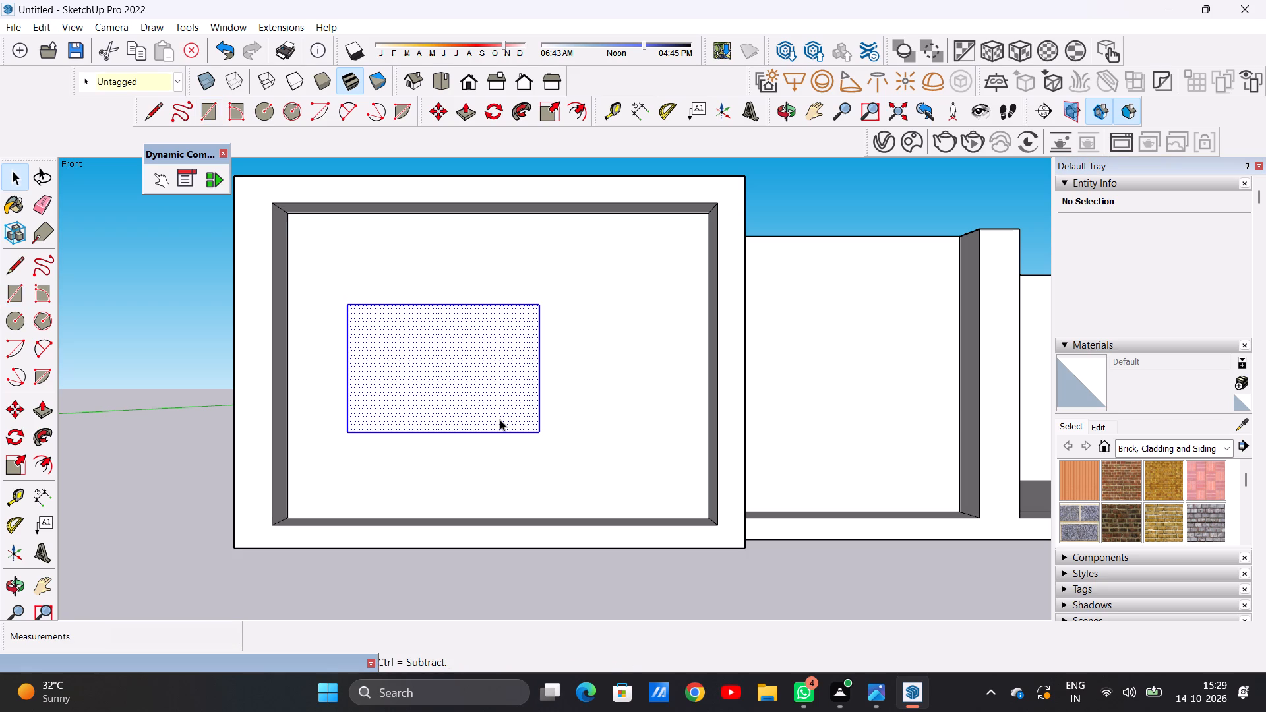
{"action": "key", "text": "m"}
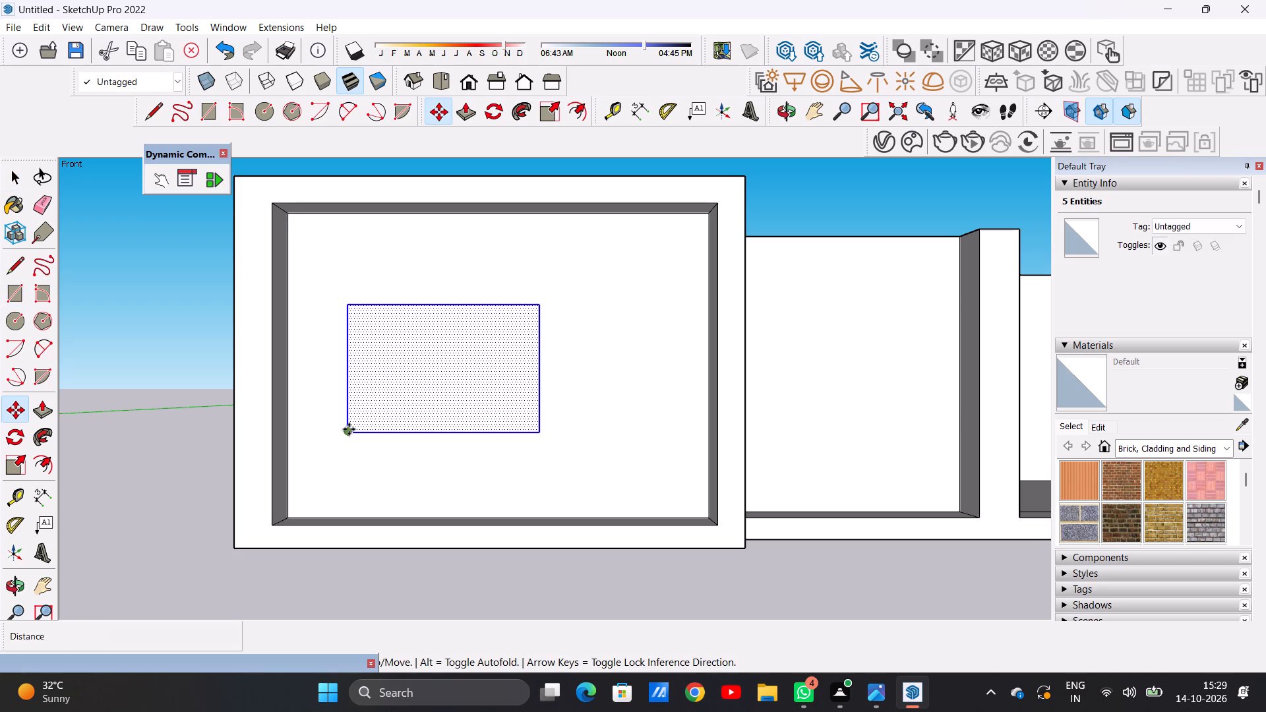
{"action": "left_click", "coordinate": [349, 429]}
{"action": "left_click", "coordinate": [305, 423]}
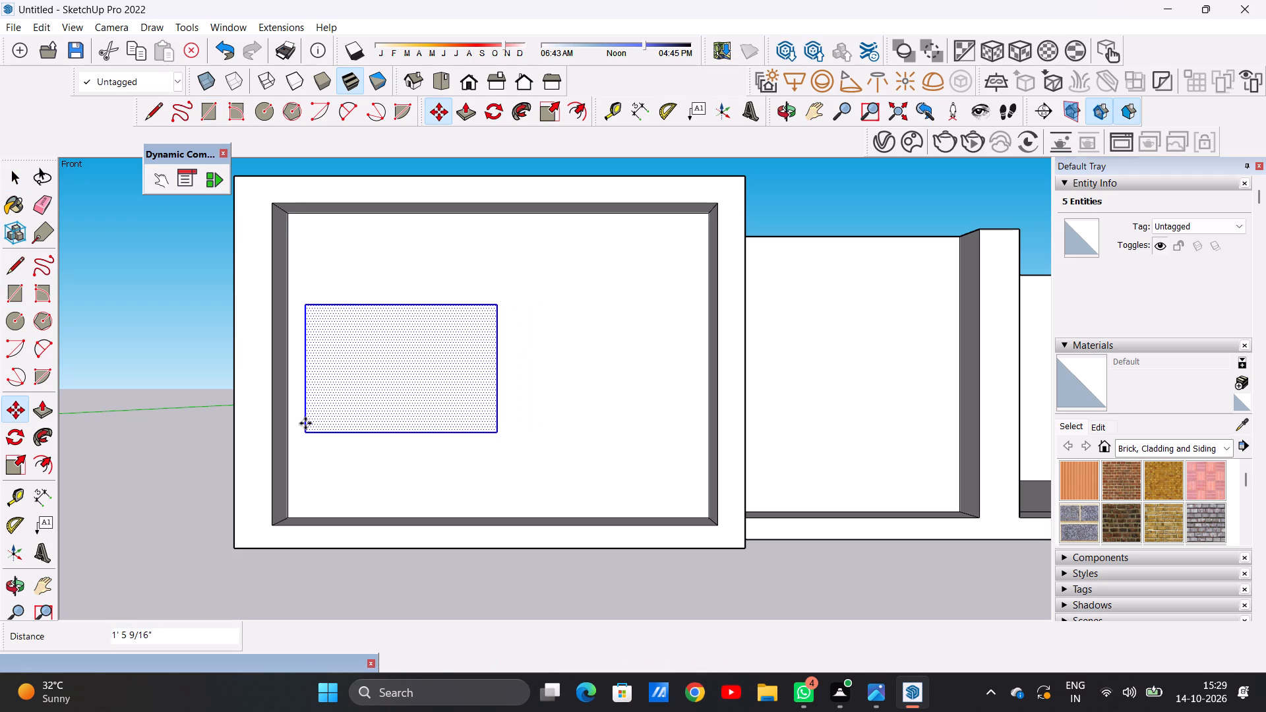
{"action": "key", "text": "space"}
{"action": "left_click", "coordinate": [189, 379]}
Widen the window rectangle by about 1' 3" with an adjoining full-height rectangle on its right edge, erasing the shared line.
{"action": "scroll", "coordinate": [522, 392], "scroll_direction": "down", "scroll_amount": 1}
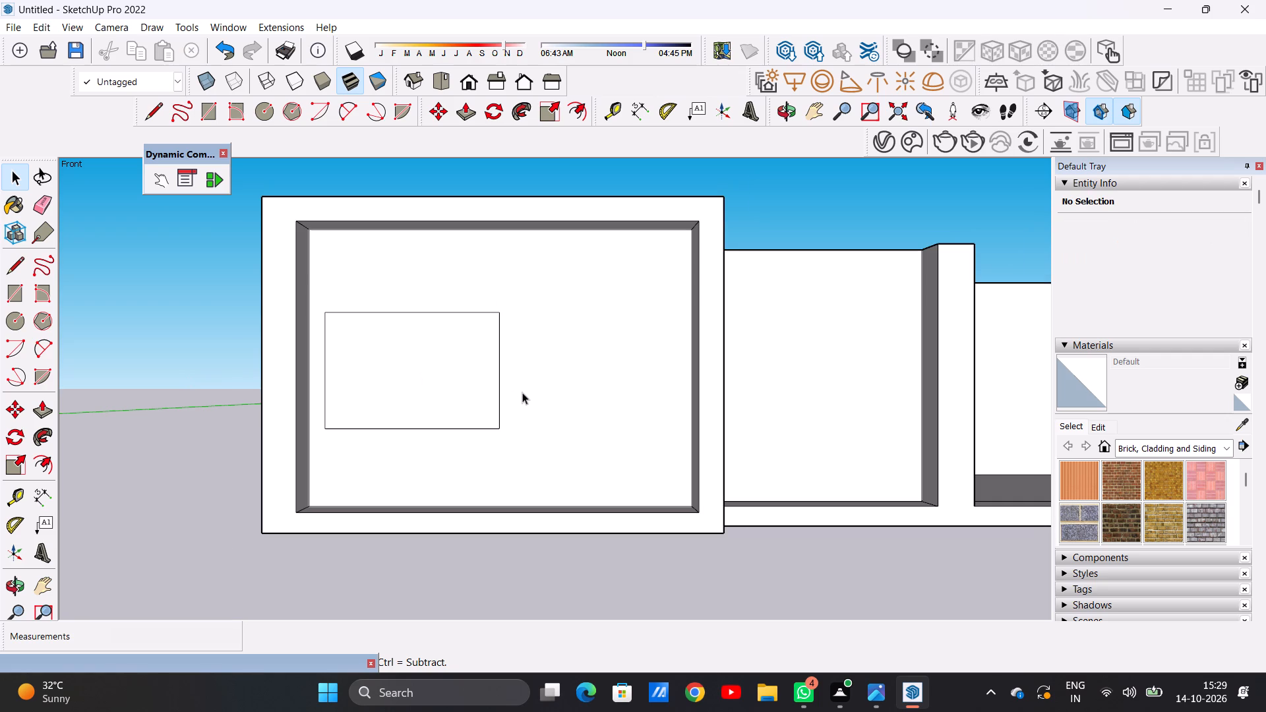
{"action": "scroll", "coordinate": [503, 380], "scroll_direction": "up", "scroll_amount": 2}
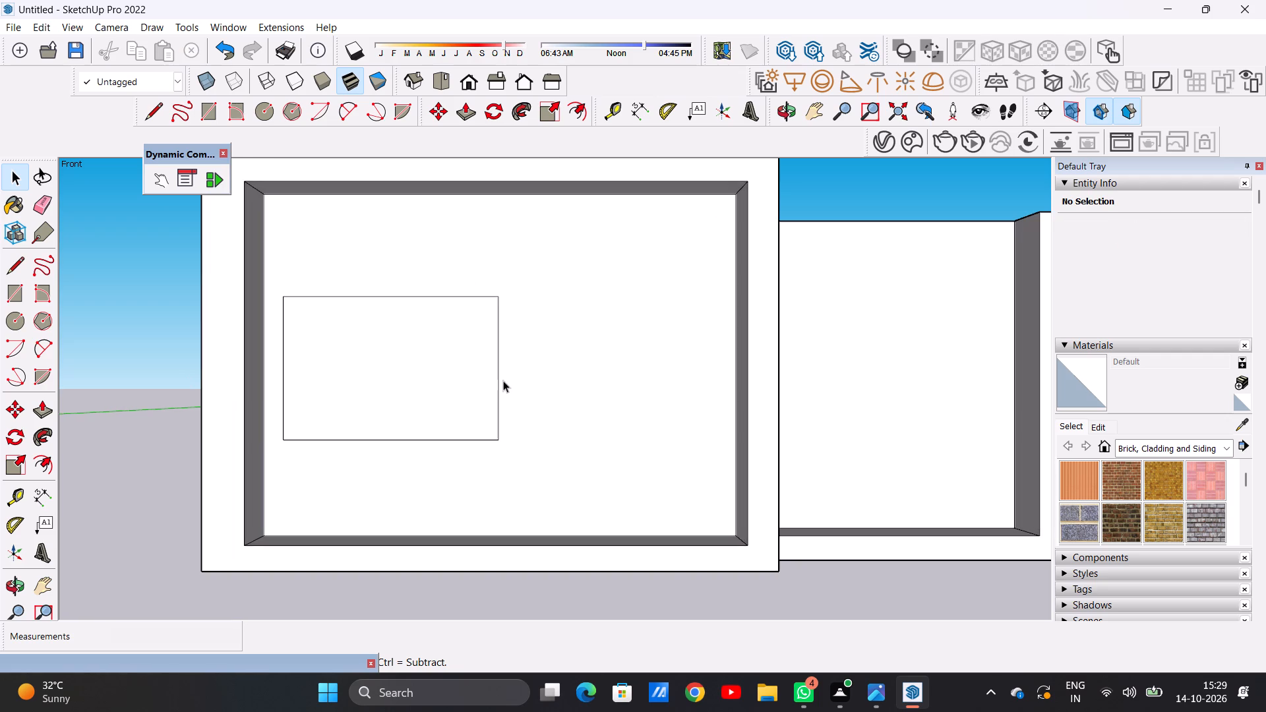
{"action": "key", "text": "r"}
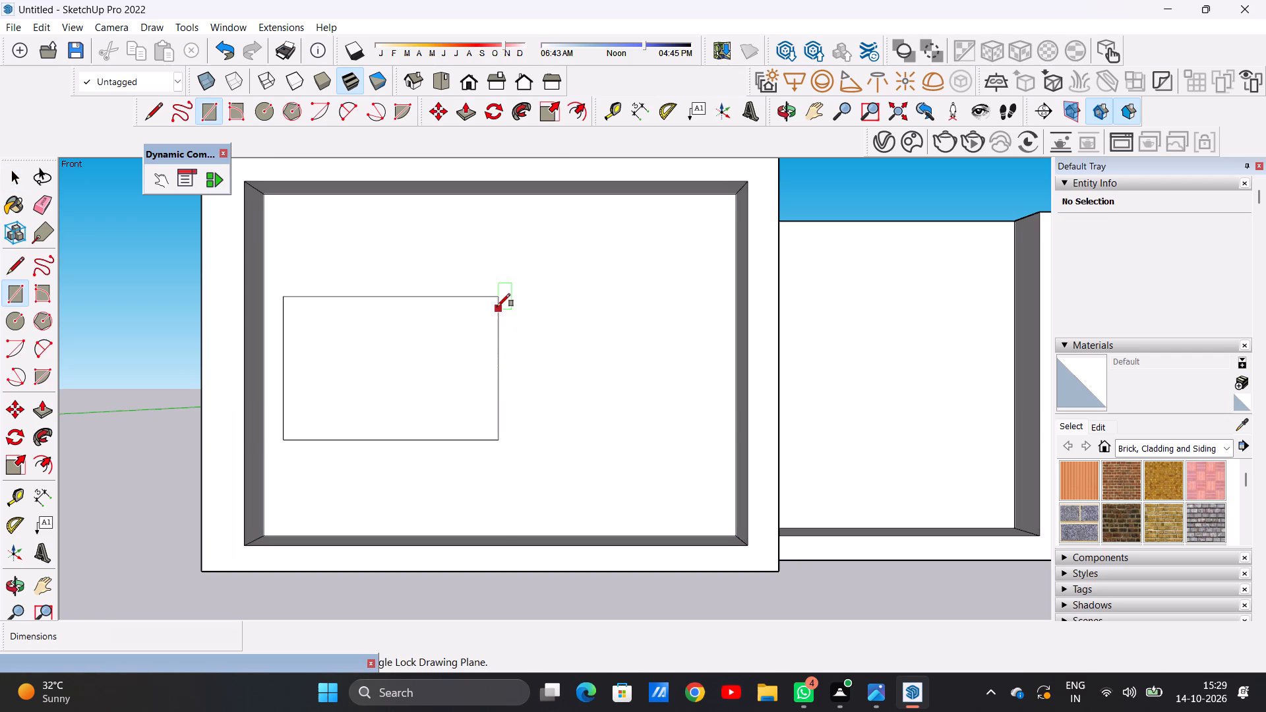
{"action": "left_click", "coordinate": [496, 302]}
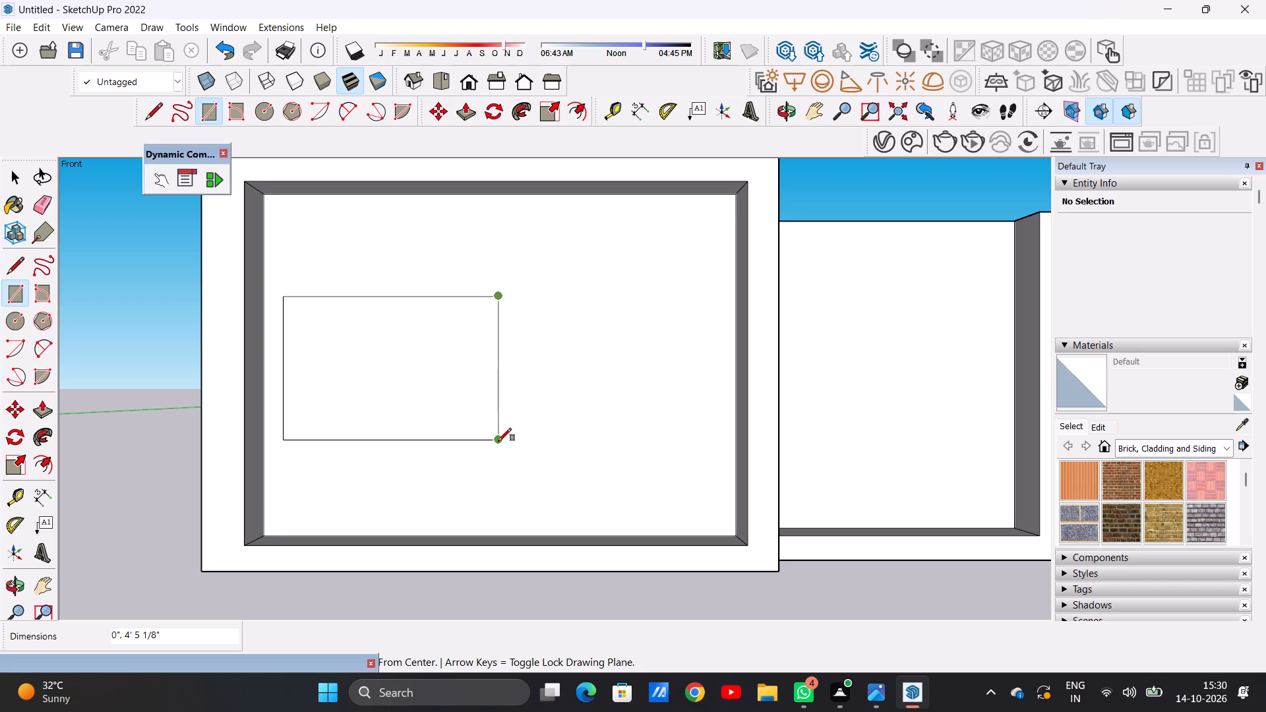
{"action": "left_click", "coordinate": [498, 441]}
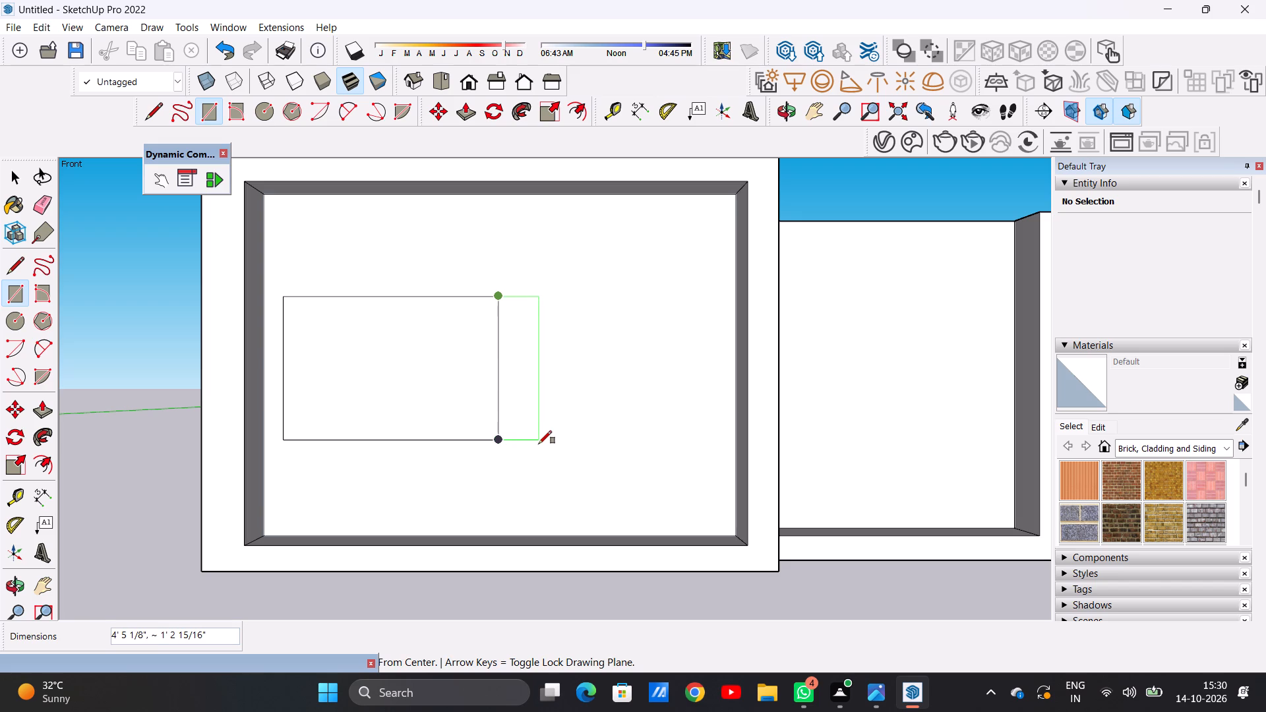
{"action": "left_click", "coordinate": [539, 444]}
{"action": "key", "text": "space"}
{"action": "key", "text": "e"}
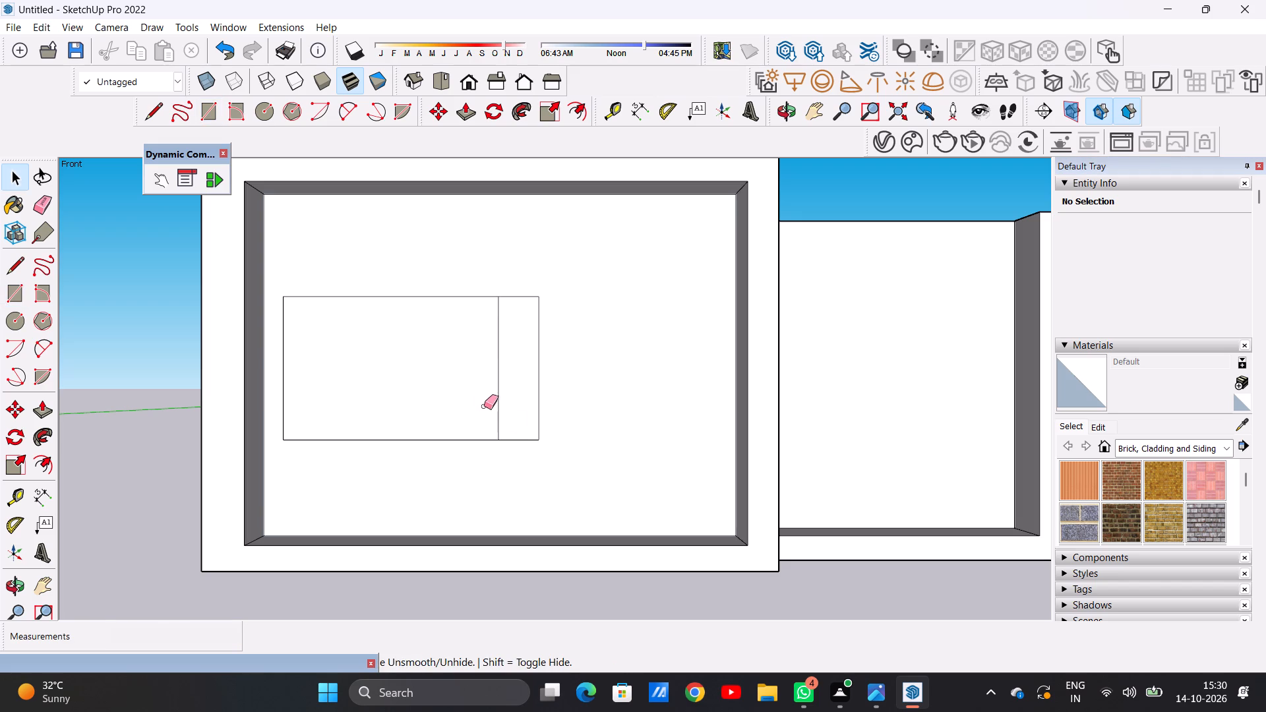
{"action": "left_click_drag", "start_coordinate": [480, 395], "coordinate": [501, 390]}
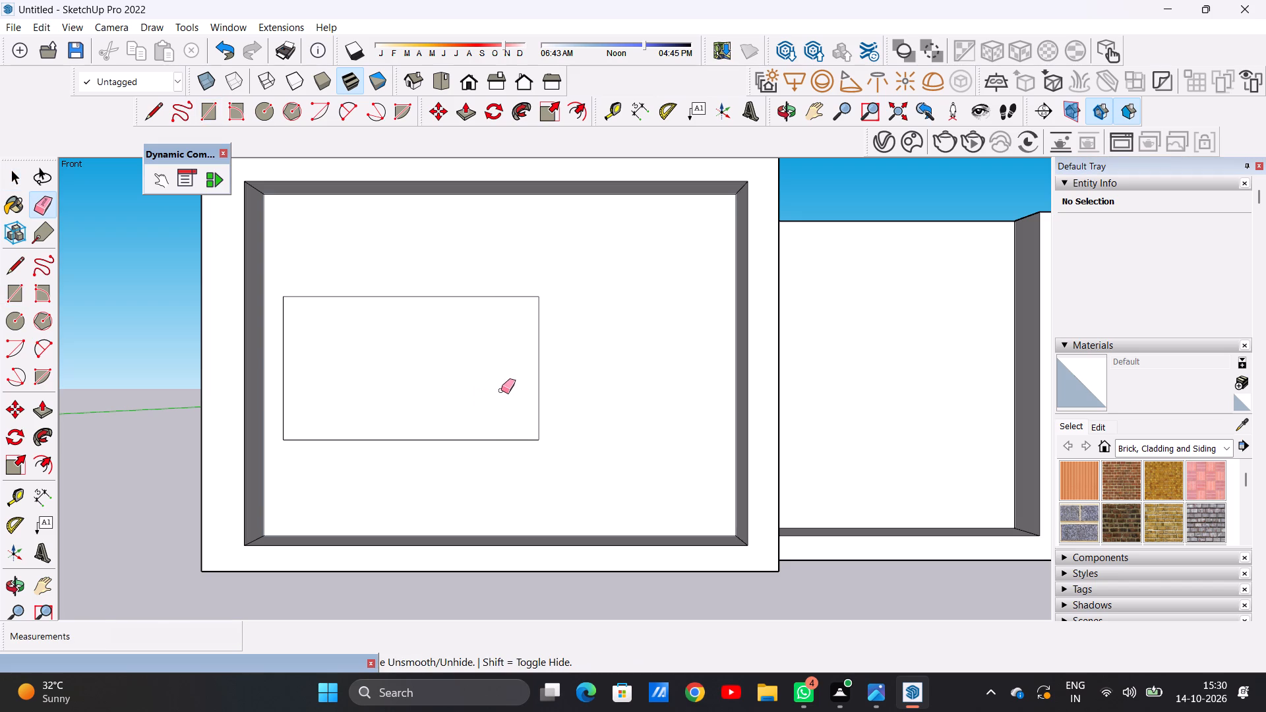
{"action": "scroll", "coordinate": [501, 390], "scroll_direction": "down", "scroll_amount": 4}
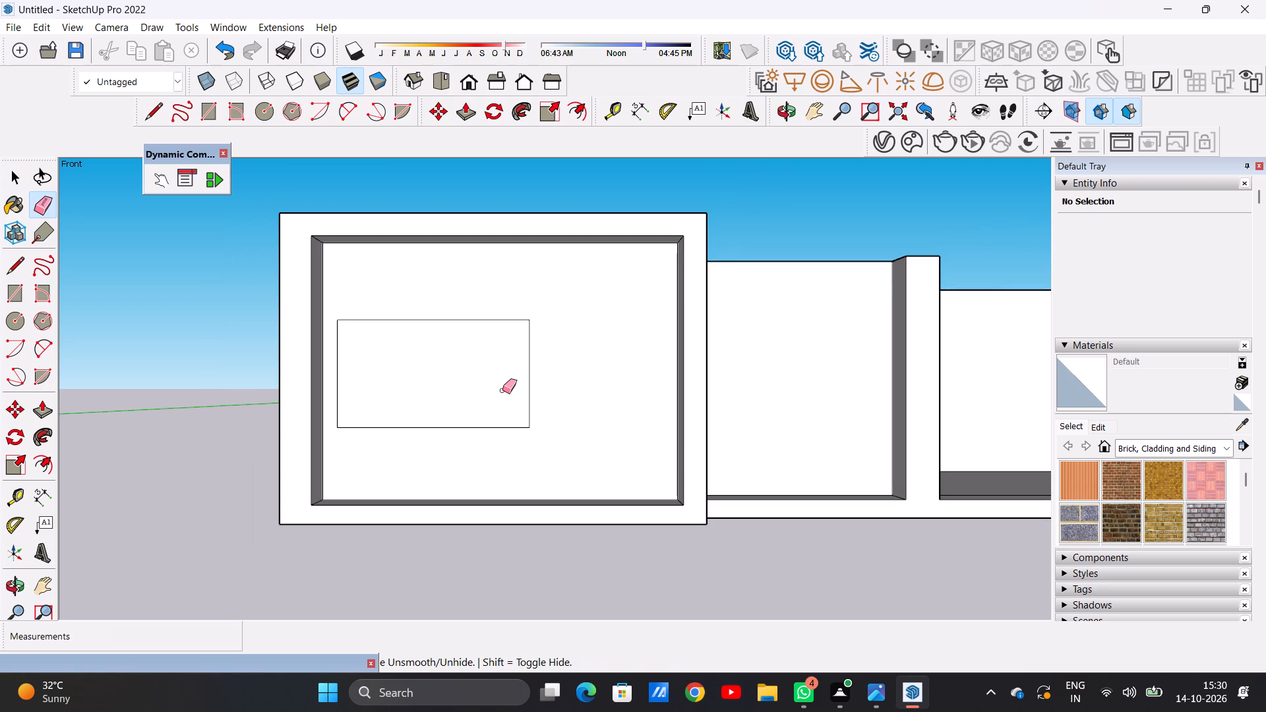
{"action": "key", "text": "space"}
Offset the widened window rectangle's outline inward about 4 1/4" to form a window frame border.
{"action": "scroll", "coordinate": [489, 341], "scroll_direction": "up", "scroll_amount": 1}
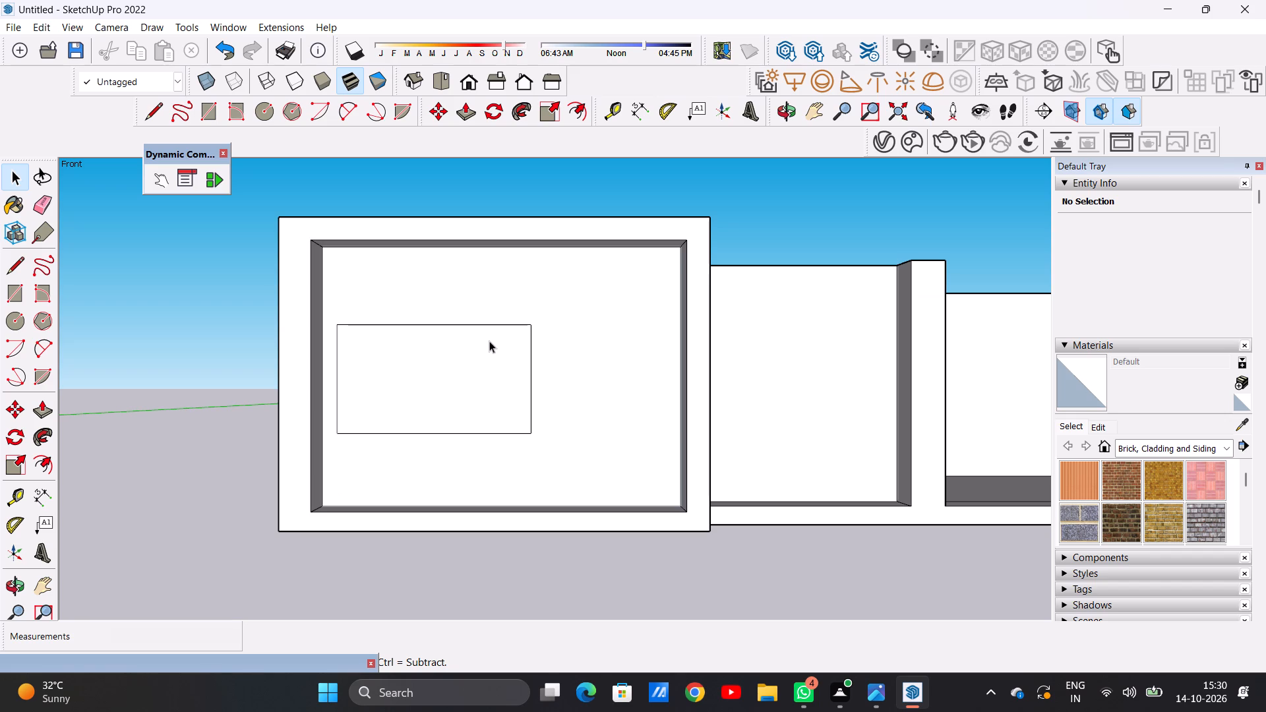
{"action": "scroll", "coordinate": [462, 351], "scroll_direction": "down", "scroll_amount": 3}
{"action": "scroll", "coordinate": [461, 364], "scroll_direction": "up", "scroll_amount": 4}
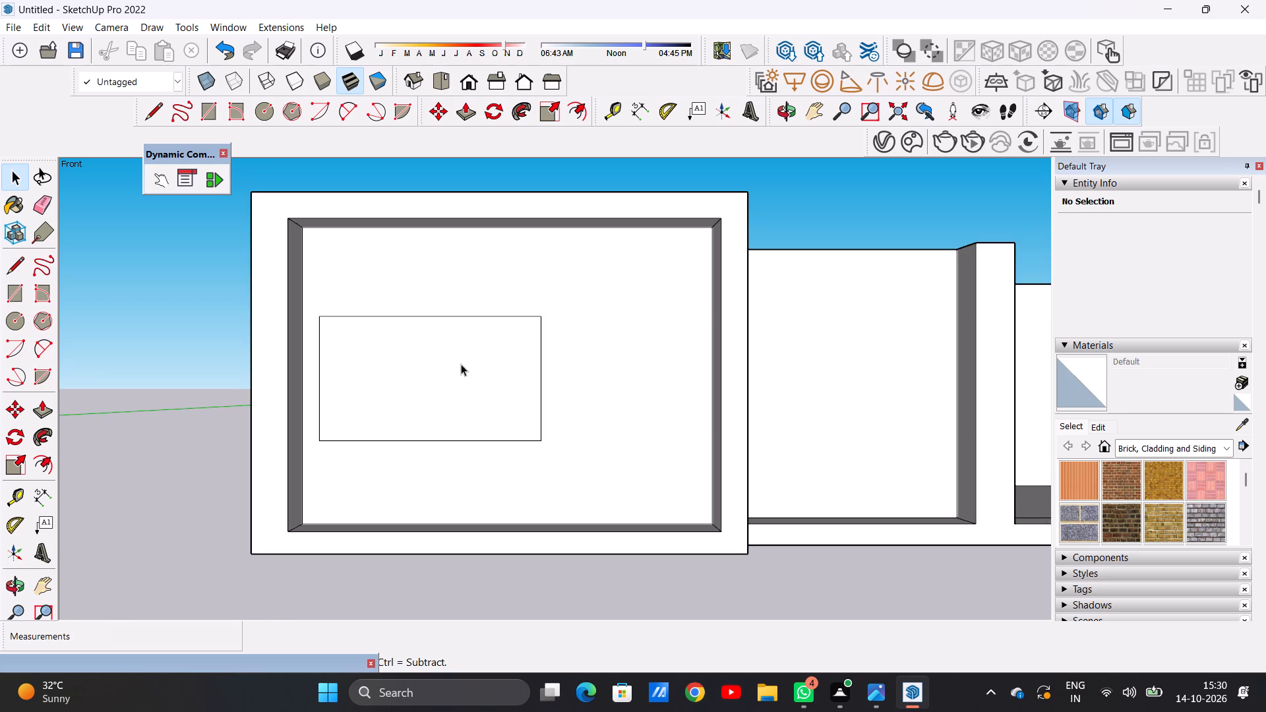
{"action": "type", "text": "OF"}
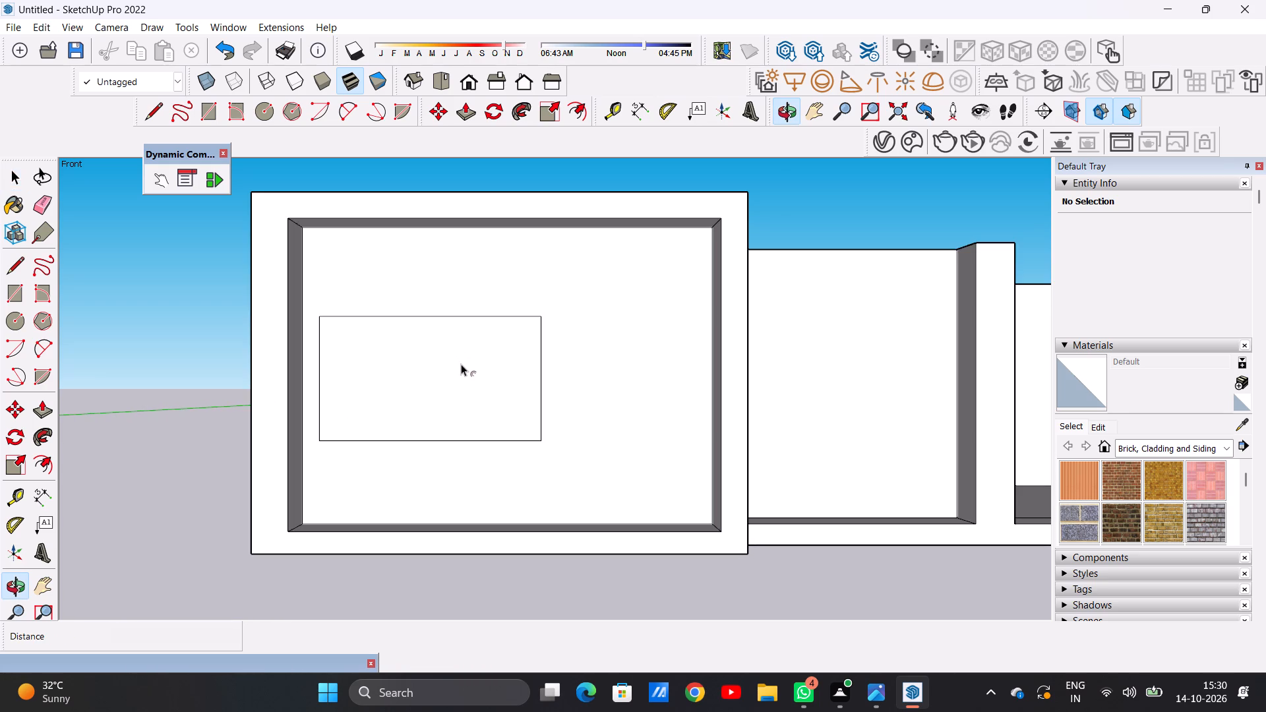
{"action": "left_click", "coordinate": [394, 333]}
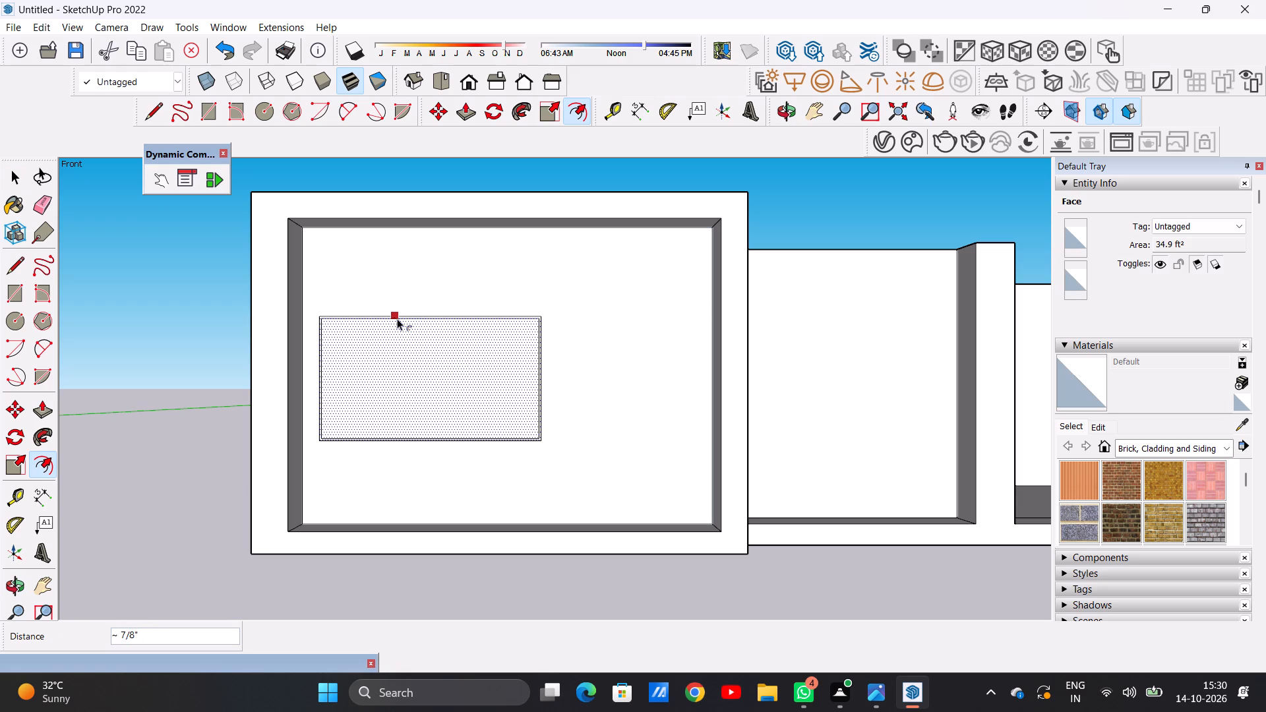
{"action": "left_click", "coordinate": [400, 326]}
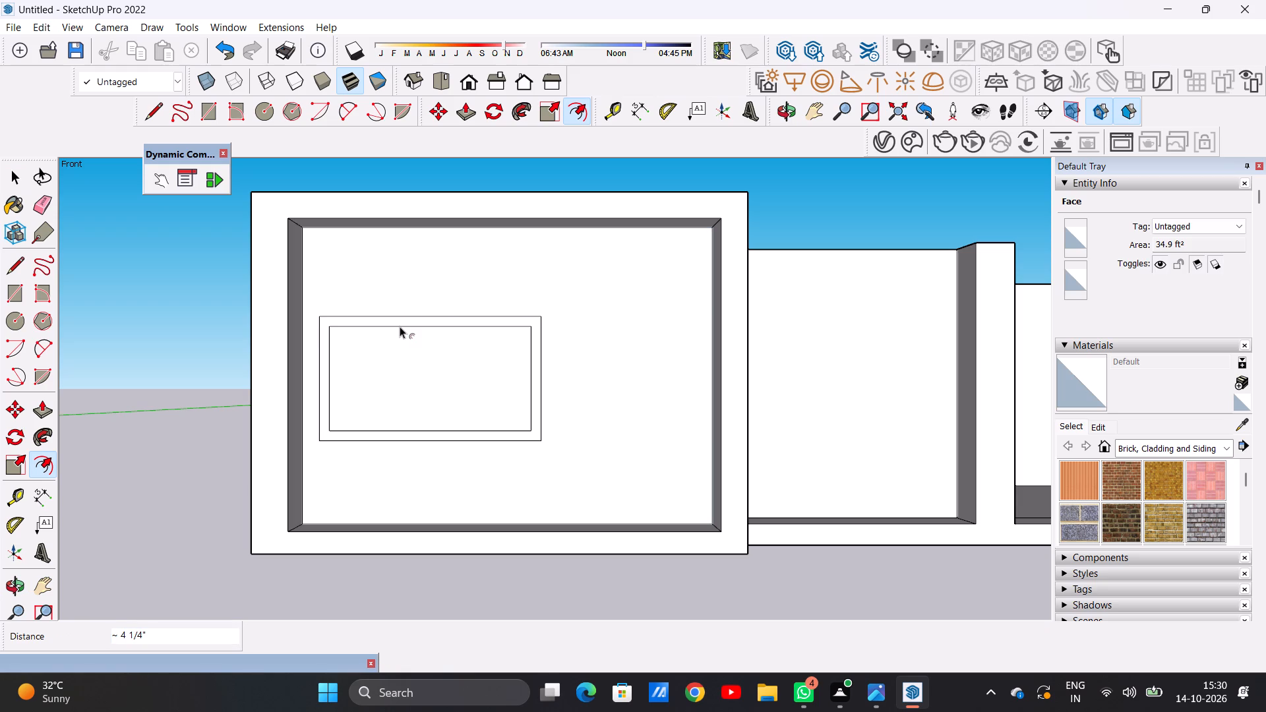
{"action": "key", "text": "space"}
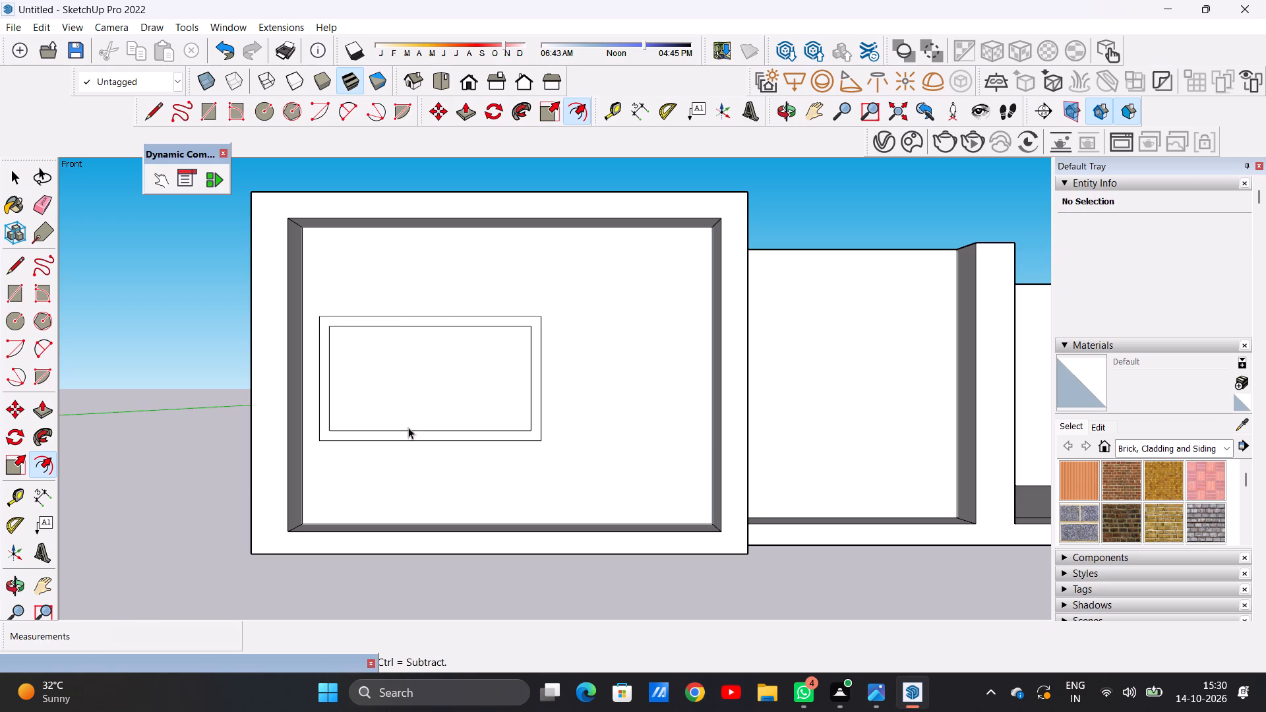
{"action": "scroll", "coordinate": [417, 465], "scroll_direction": "up", "scroll_amount": 1}
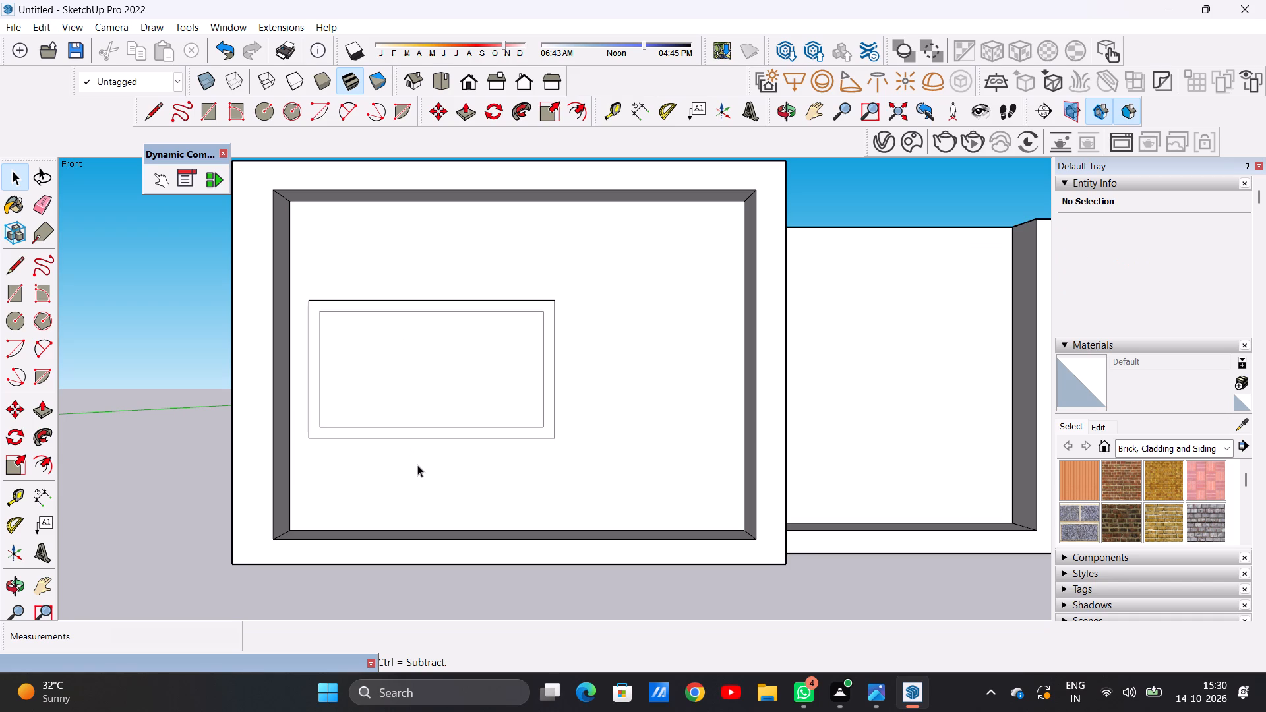
Divide the inner window rectangle into three panes with two full-height vertical lines.
{"action": "scroll", "coordinate": [442, 435], "scroll_direction": "down", "scroll_amount": 2}
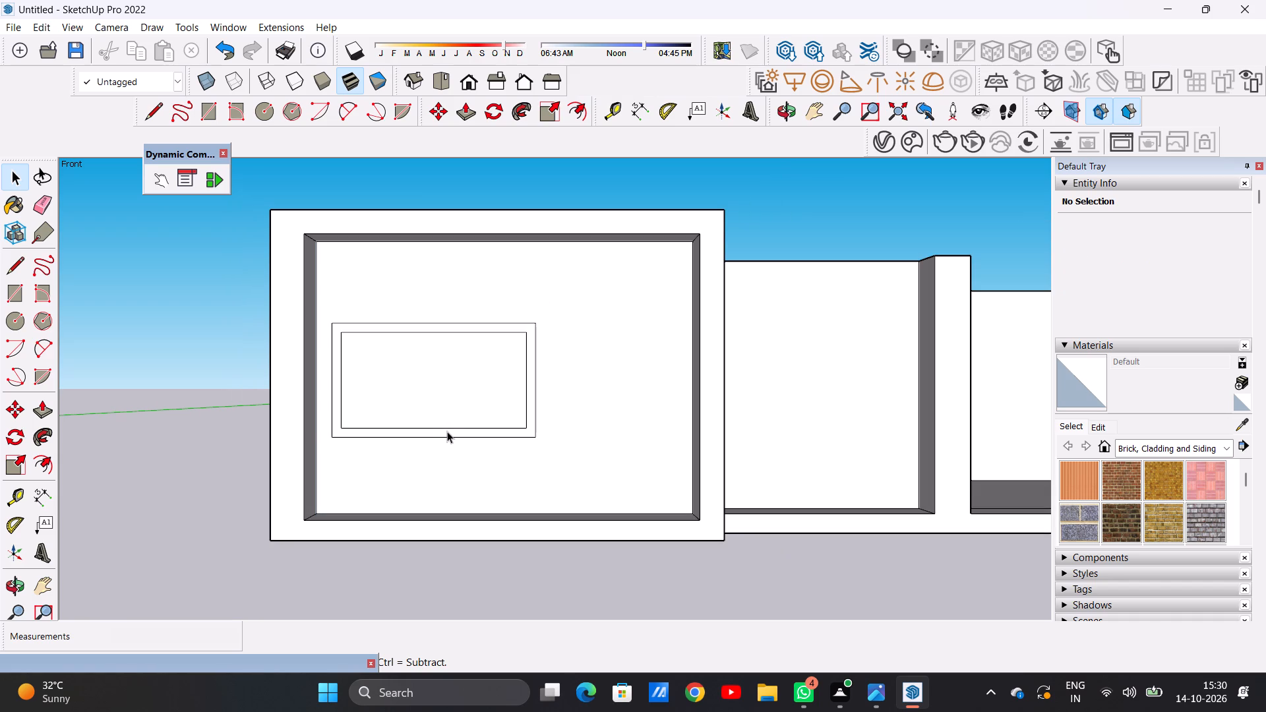
{"action": "scroll", "coordinate": [447, 431], "scroll_direction": "up", "scroll_amount": 2}
{"action": "key", "text": "l"}
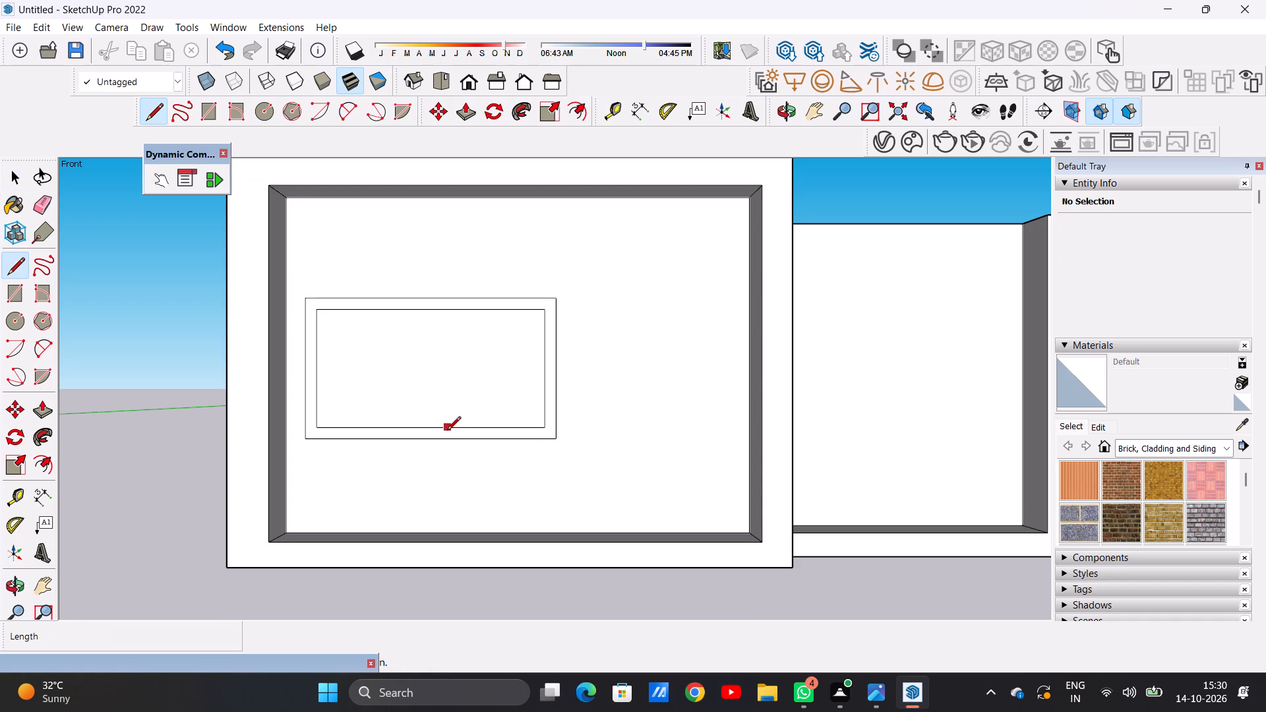
{"action": "left_click", "coordinate": [377, 313]}
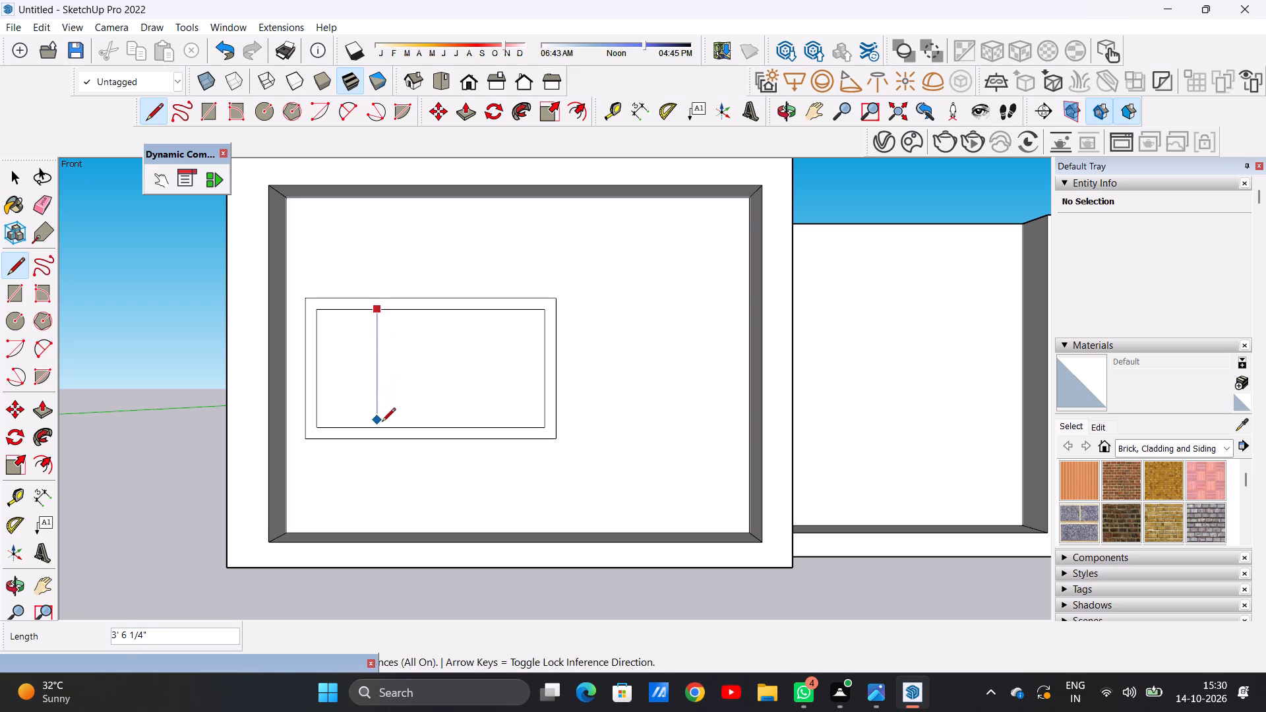
{"action": "left_click", "coordinate": [381, 424]}
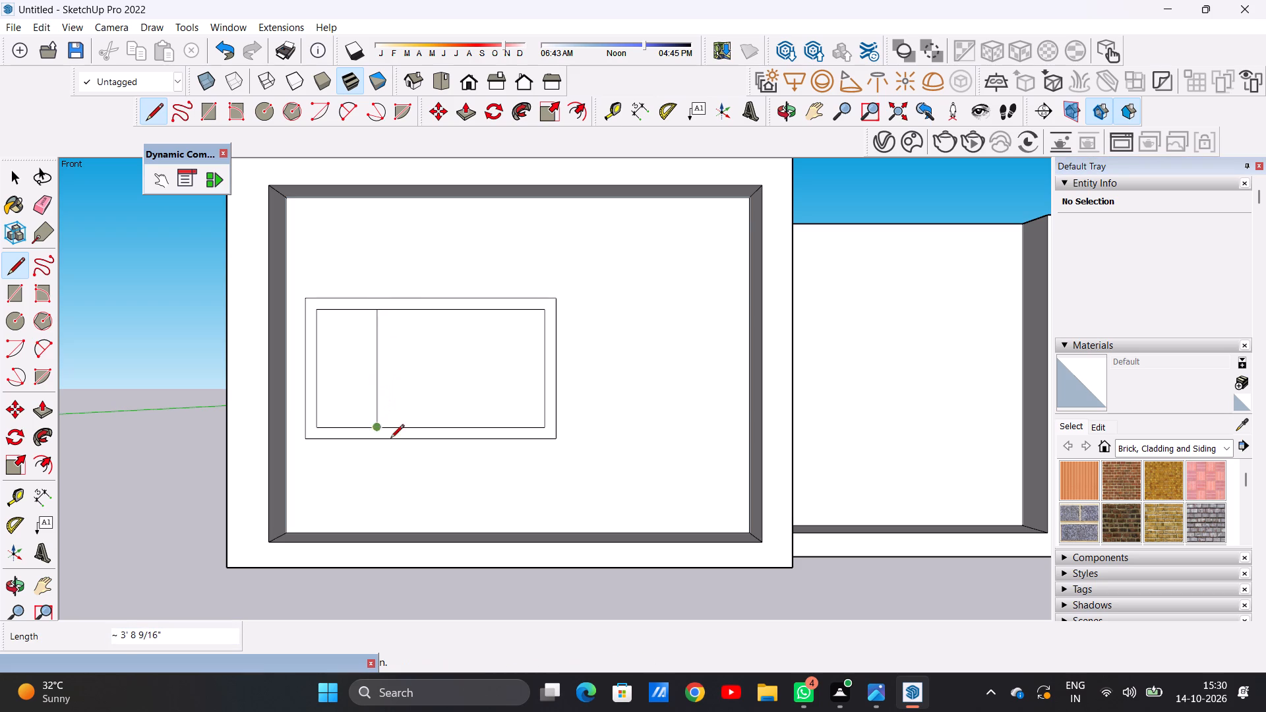
{"action": "scroll", "coordinate": [394, 443], "scroll_direction": "up", "scroll_amount": 4}
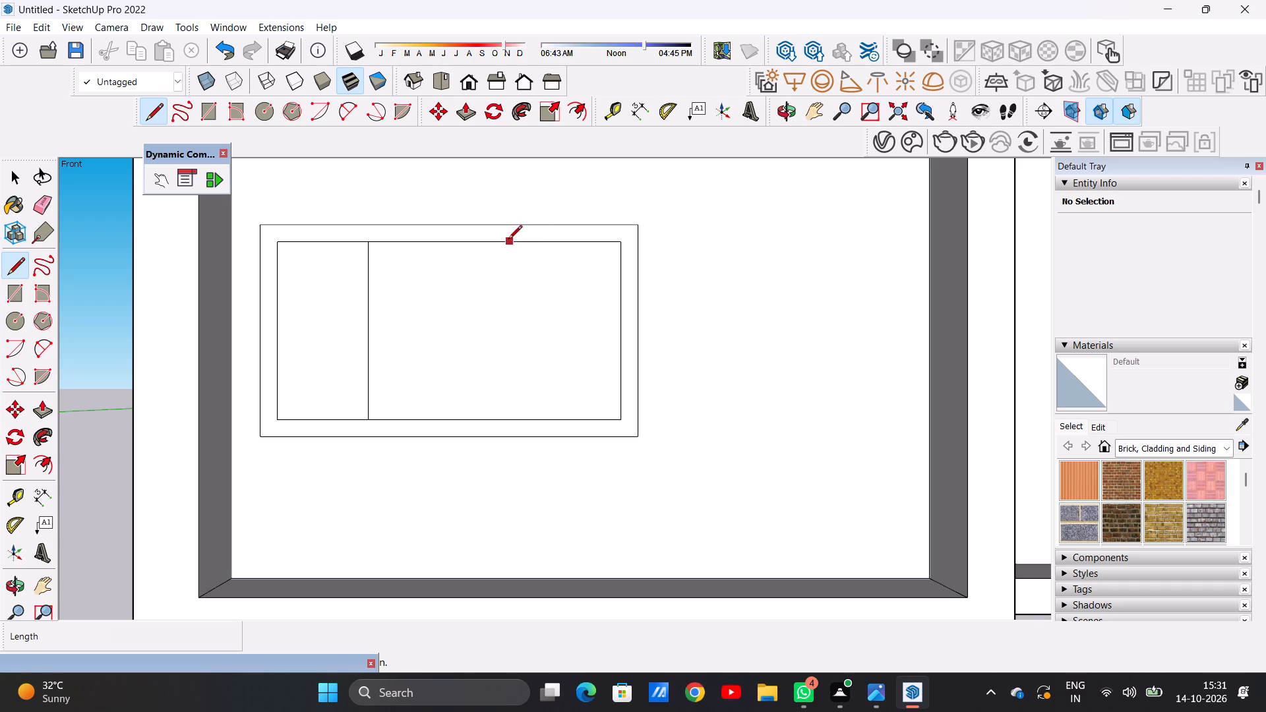
{"action": "left_click", "coordinate": [505, 245]}
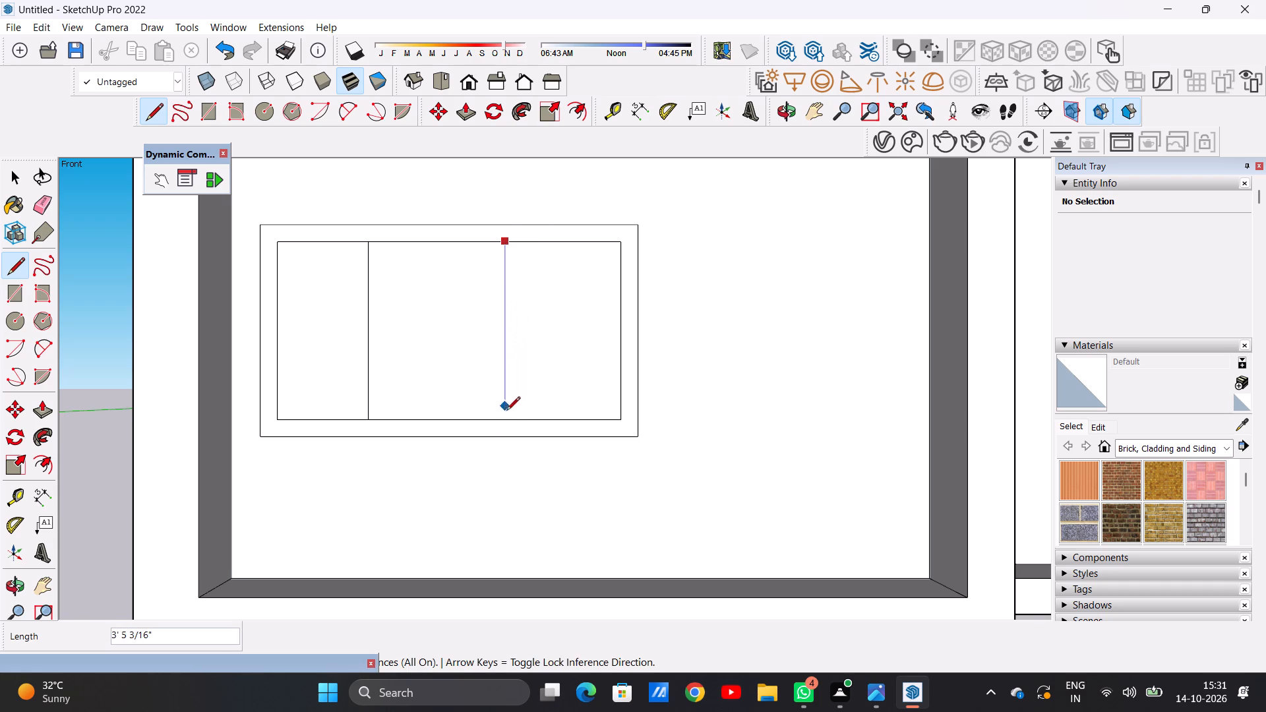
{"action": "left_click", "coordinate": [509, 421]}
Draw a second full-height vertical line just right of the window's left divider to form a narrow mullion.
{"action": "scroll", "coordinate": [542, 365], "scroll_direction": "down", "scroll_amount": 5}
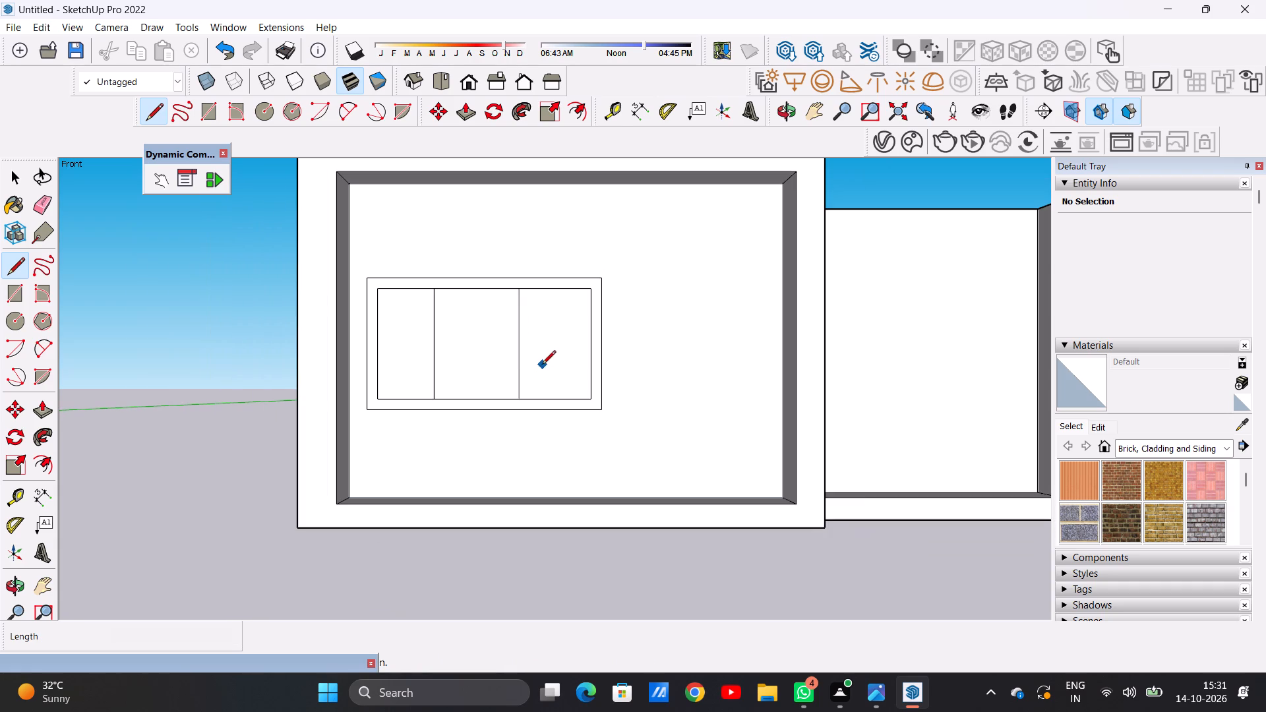
{"action": "scroll", "coordinate": [448, 387], "scroll_direction": "up", "scroll_amount": 2}
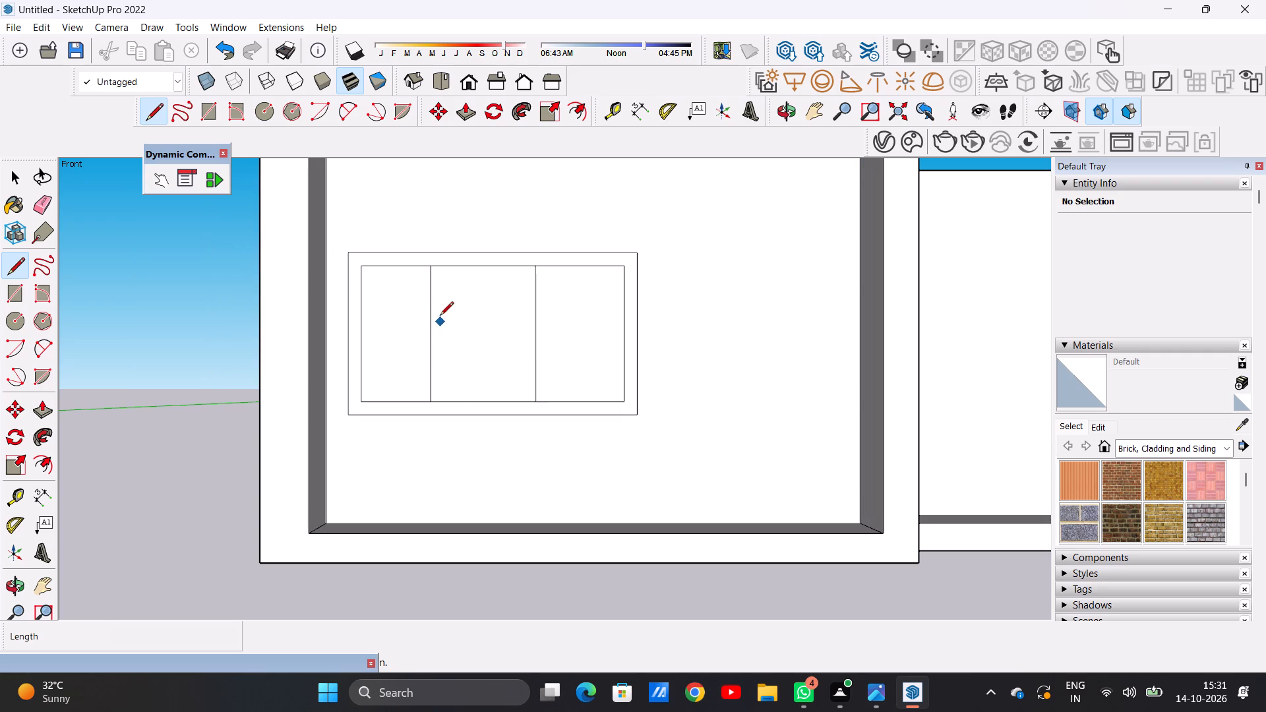
{"action": "scroll", "coordinate": [440, 309], "scroll_direction": "up", "scroll_amount": 4}
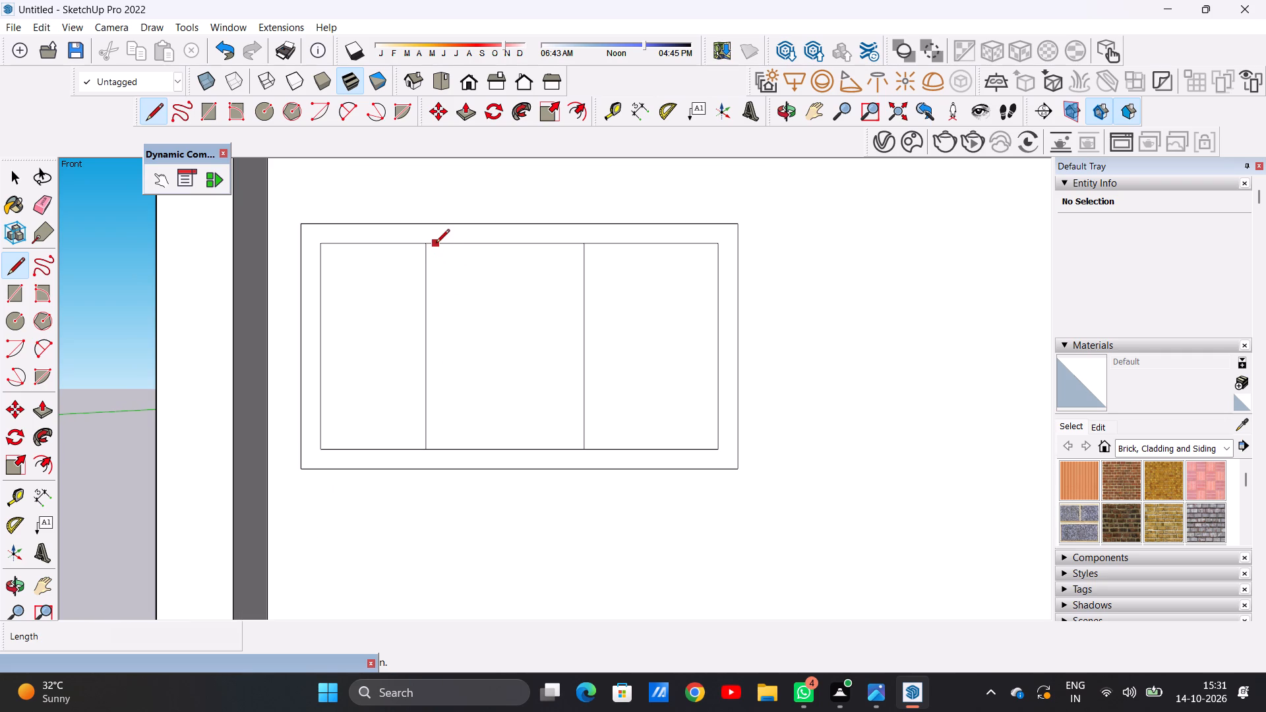
{"action": "left_click", "coordinate": [436, 244]}
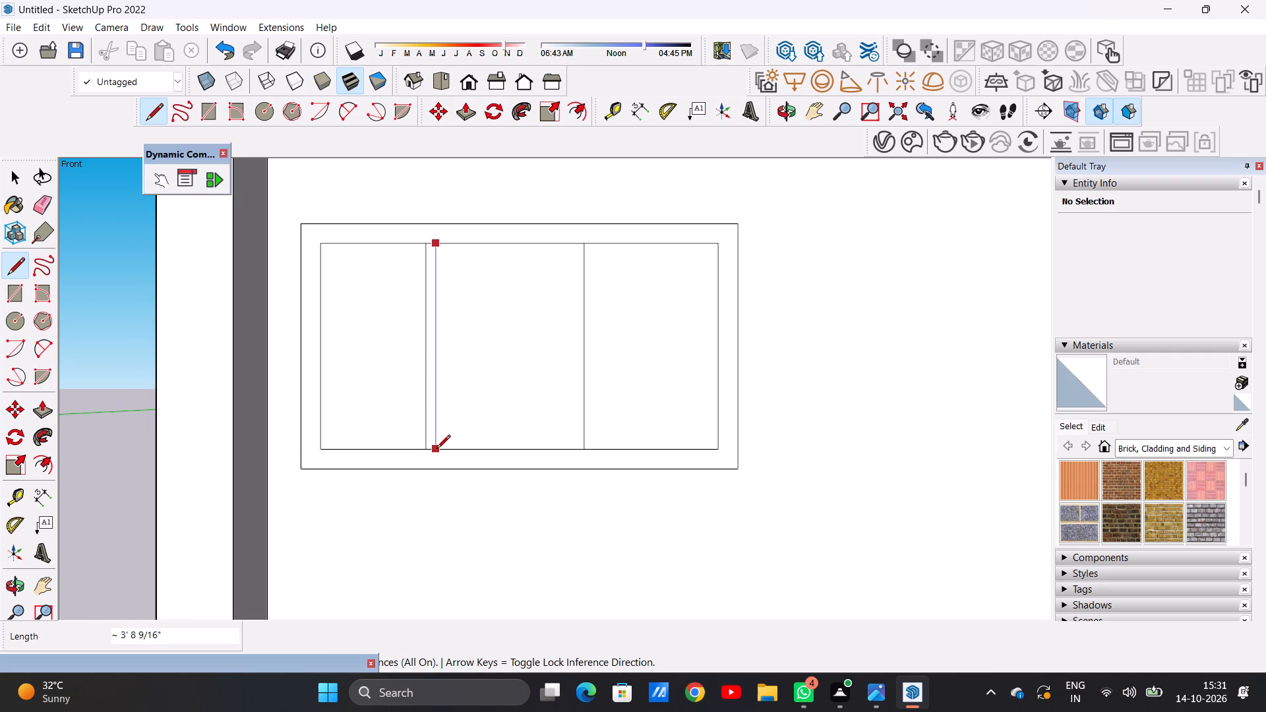
{"action": "key", "text": "space"}
{"action": "key", "text": "l"}
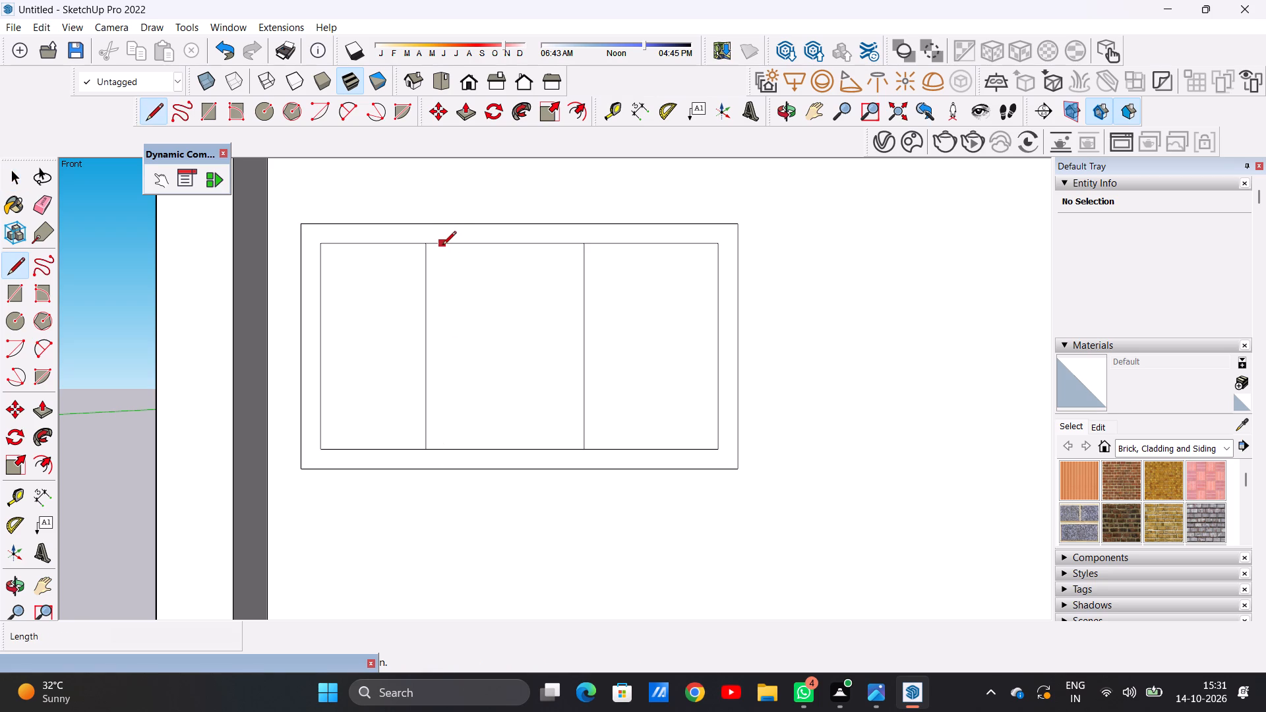
{"action": "left_click", "coordinate": [442, 247]}
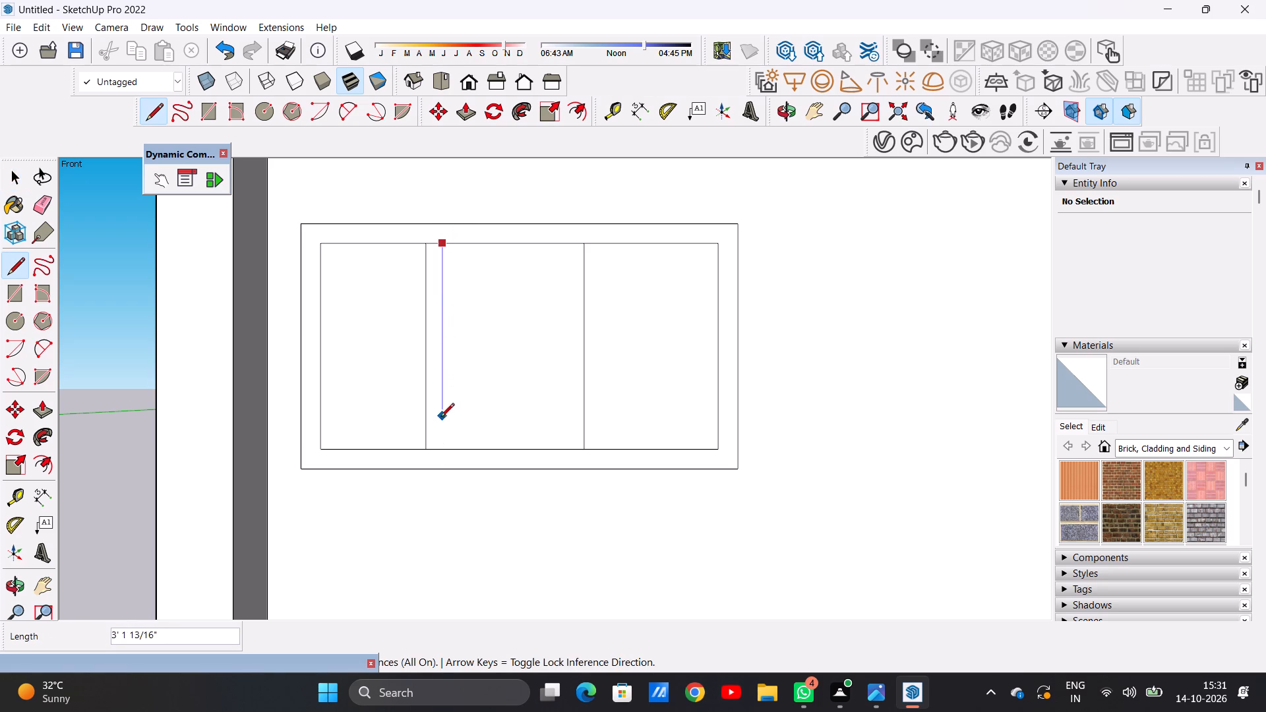
{"action": "left_click", "coordinate": [444, 448]}
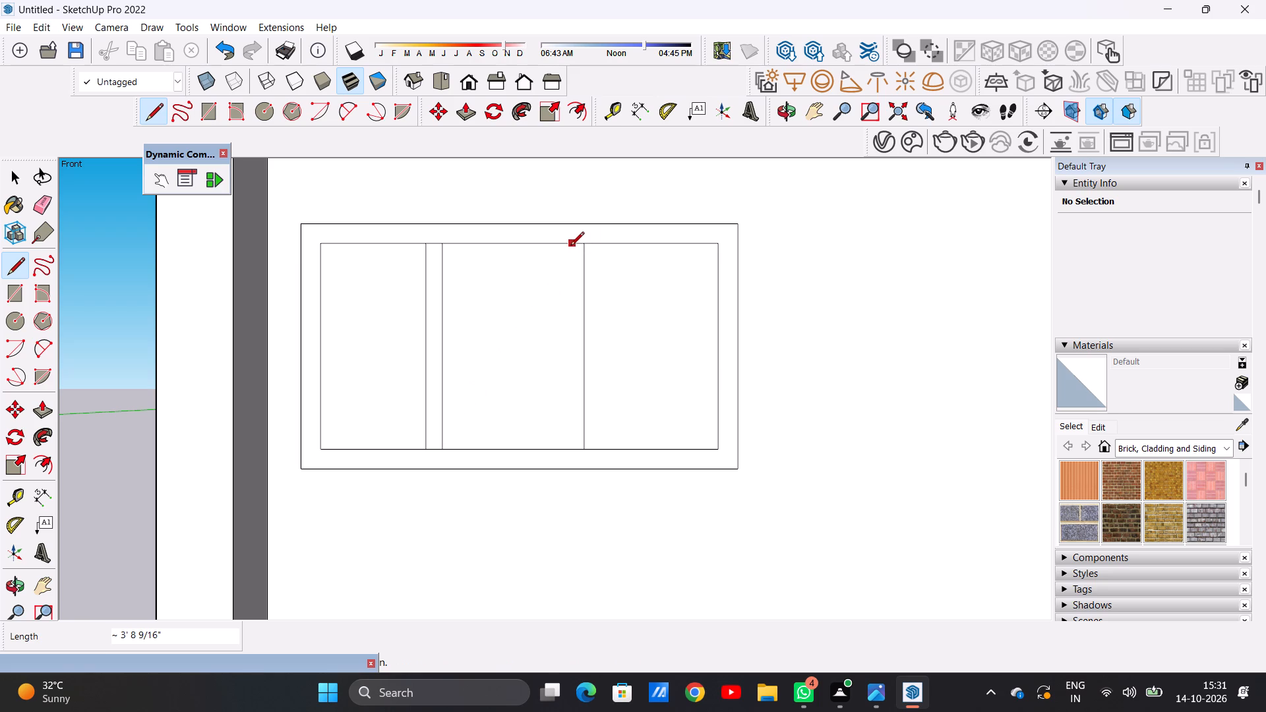
Draw a second full-height vertical line just right of the window's right divider to form a matching mullion.
{"action": "scroll", "coordinate": [524, 282], "scroll_direction": "down", "scroll_amount": 4}
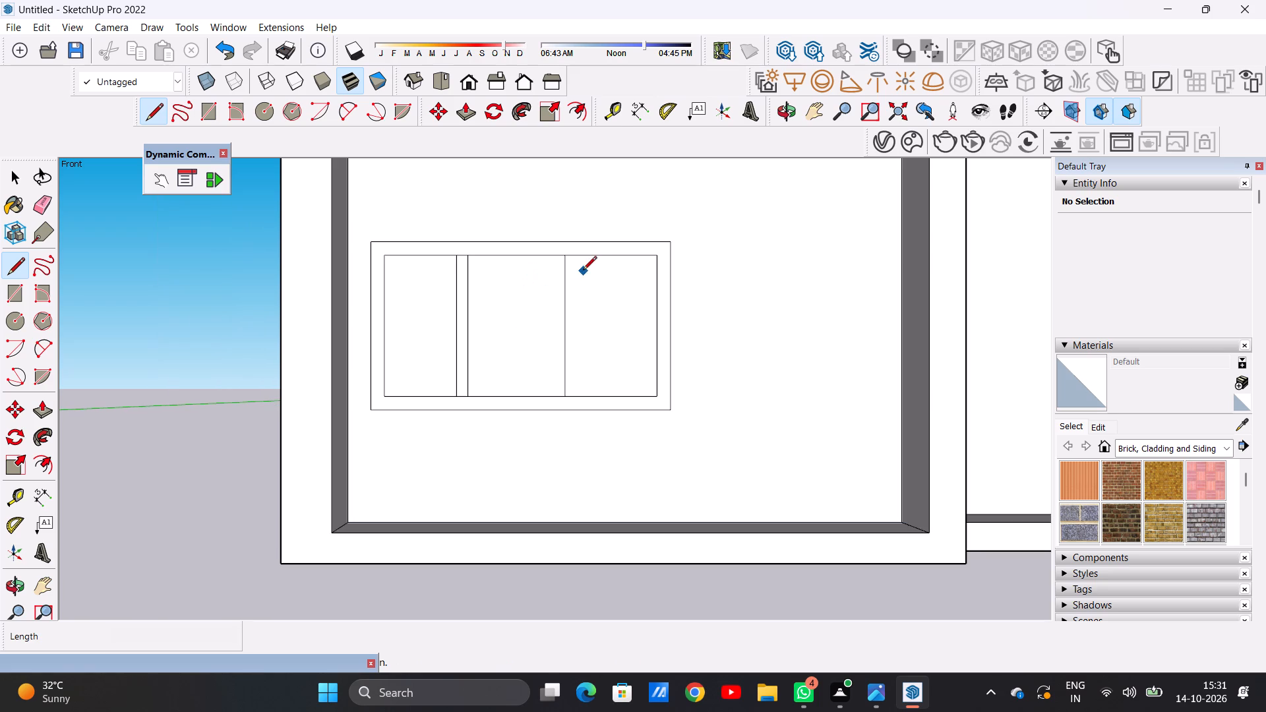
{"action": "scroll", "coordinate": [588, 266], "scroll_direction": "up", "scroll_amount": 4}
{"action": "left_click", "coordinate": [574, 252]}
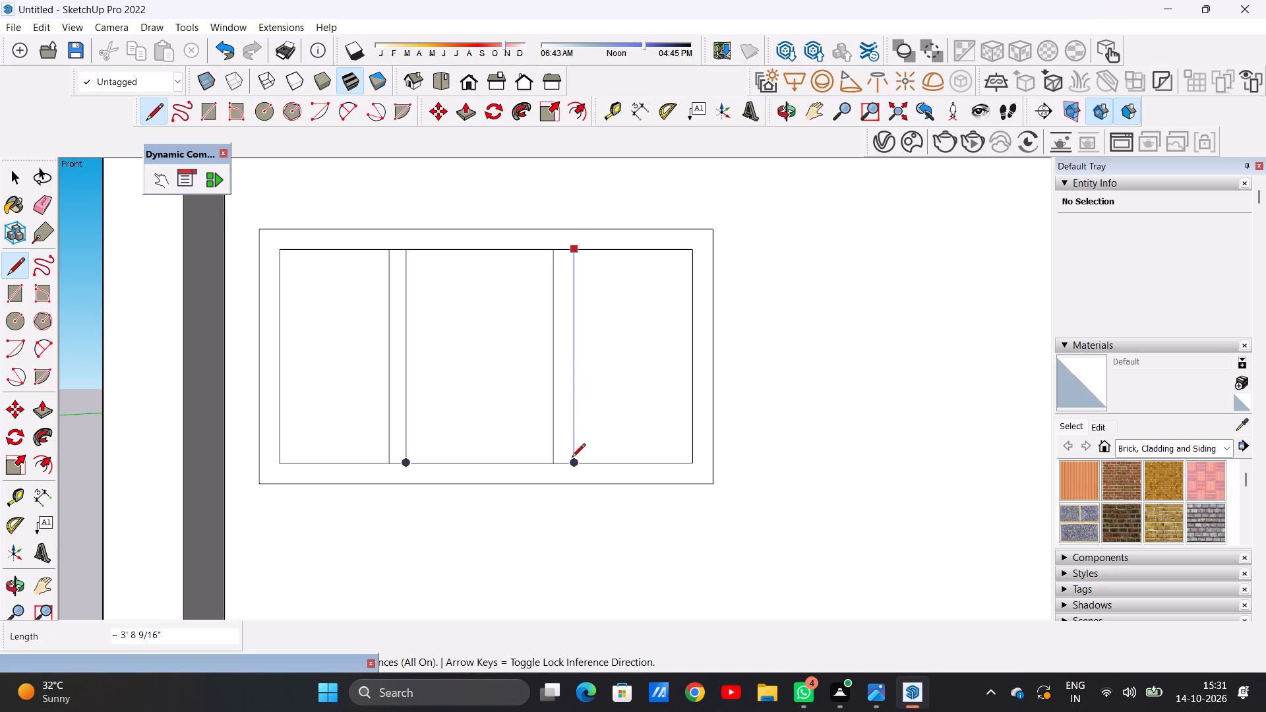
{"action": "key", "text": "space"}
{"action": "type", "text": "L"}
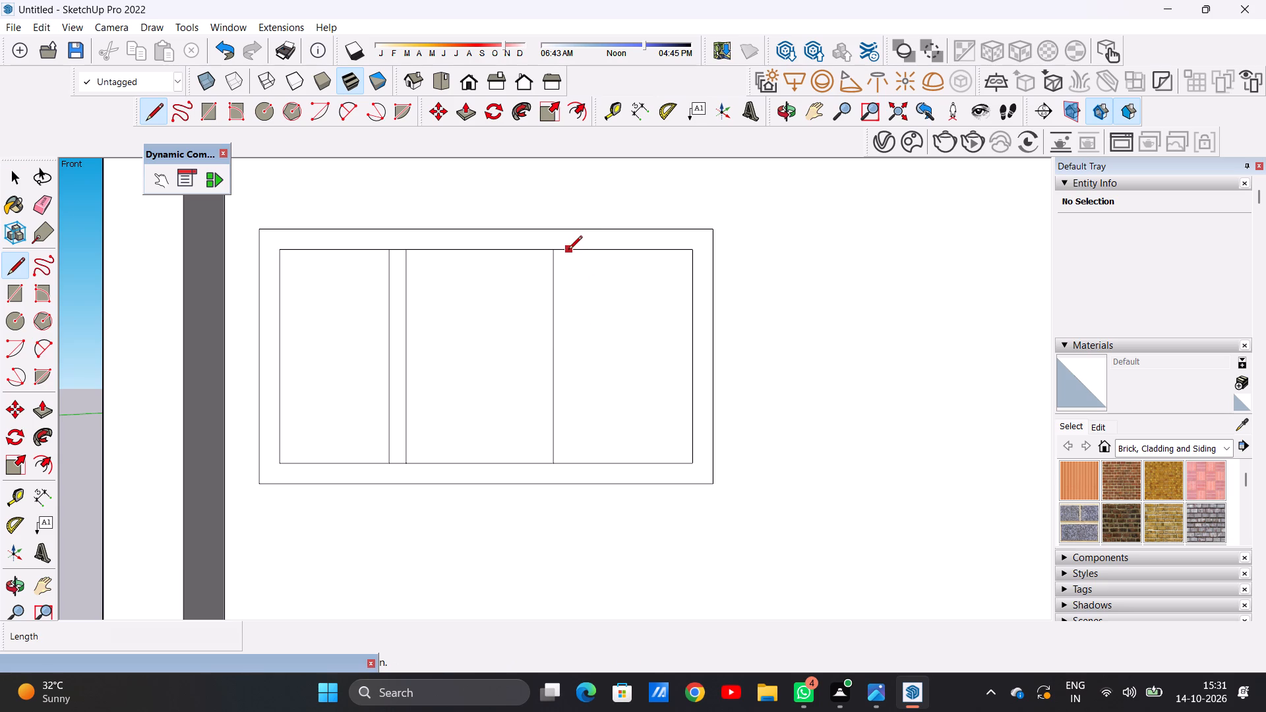
{"action": "left_click", "coordinate": [568, 251]}
{"action": "left_click", "coordinate": [569, 463]}
{"action": "key", "text": "space"}
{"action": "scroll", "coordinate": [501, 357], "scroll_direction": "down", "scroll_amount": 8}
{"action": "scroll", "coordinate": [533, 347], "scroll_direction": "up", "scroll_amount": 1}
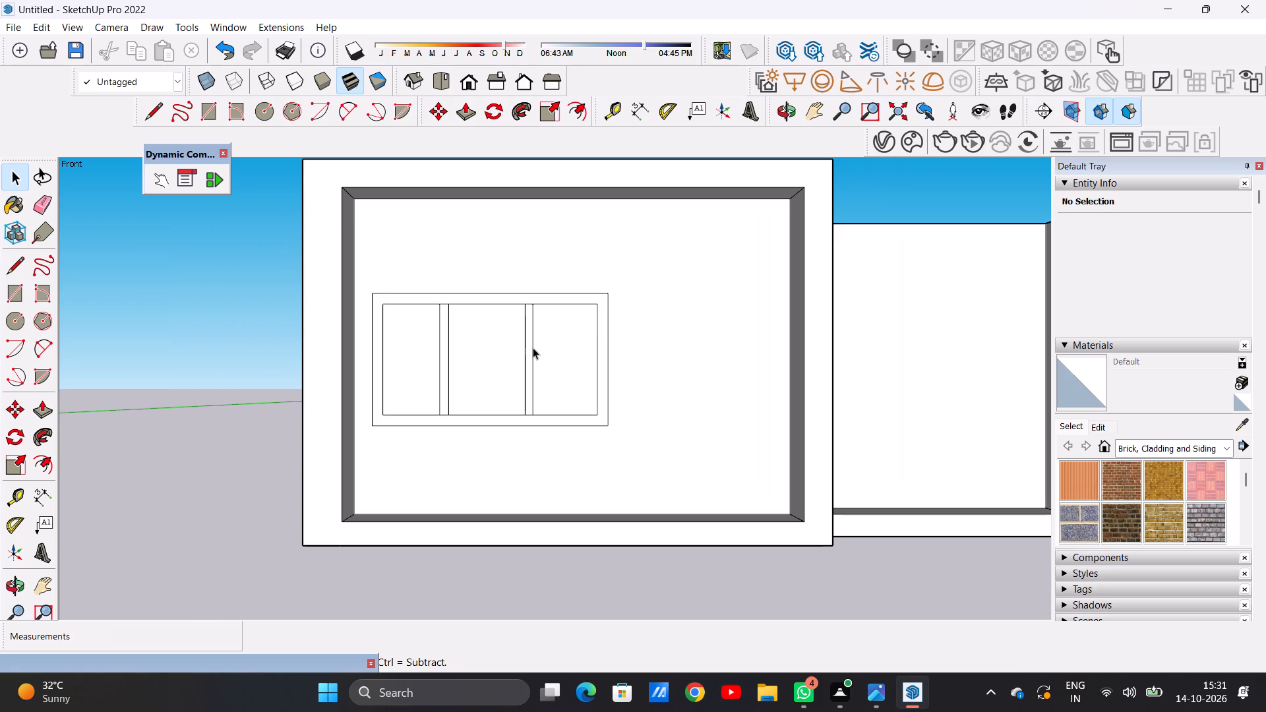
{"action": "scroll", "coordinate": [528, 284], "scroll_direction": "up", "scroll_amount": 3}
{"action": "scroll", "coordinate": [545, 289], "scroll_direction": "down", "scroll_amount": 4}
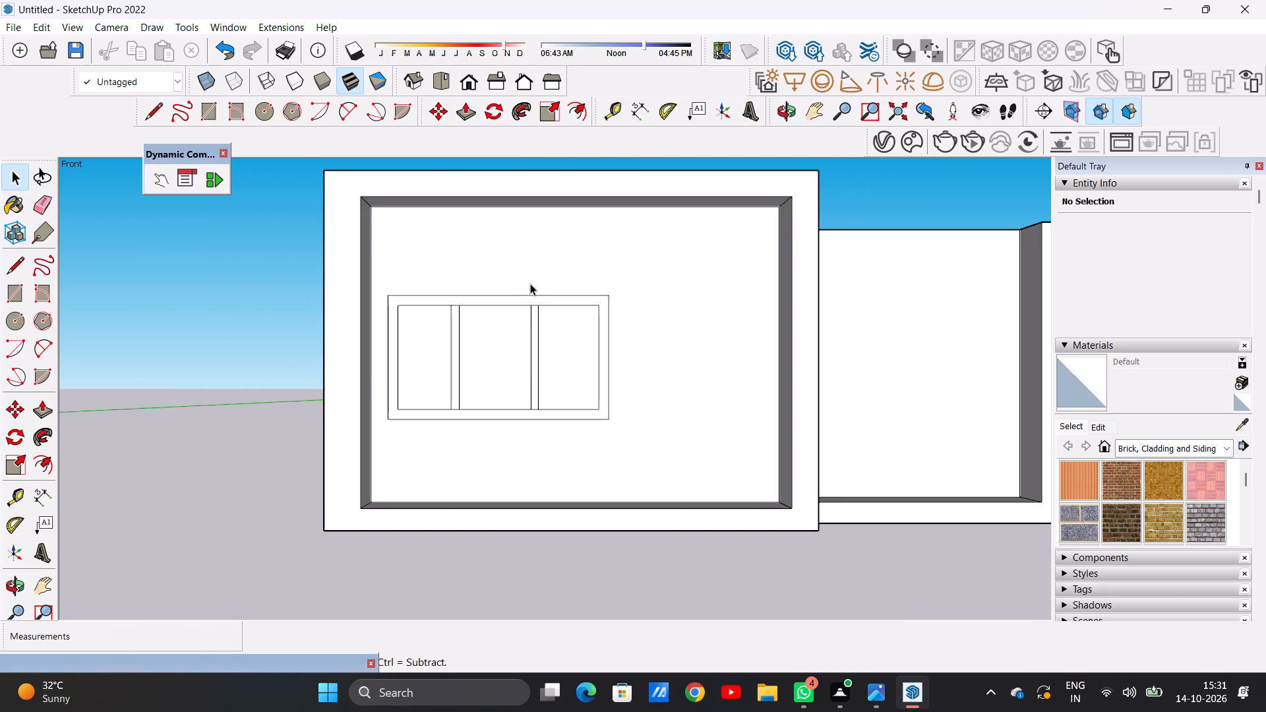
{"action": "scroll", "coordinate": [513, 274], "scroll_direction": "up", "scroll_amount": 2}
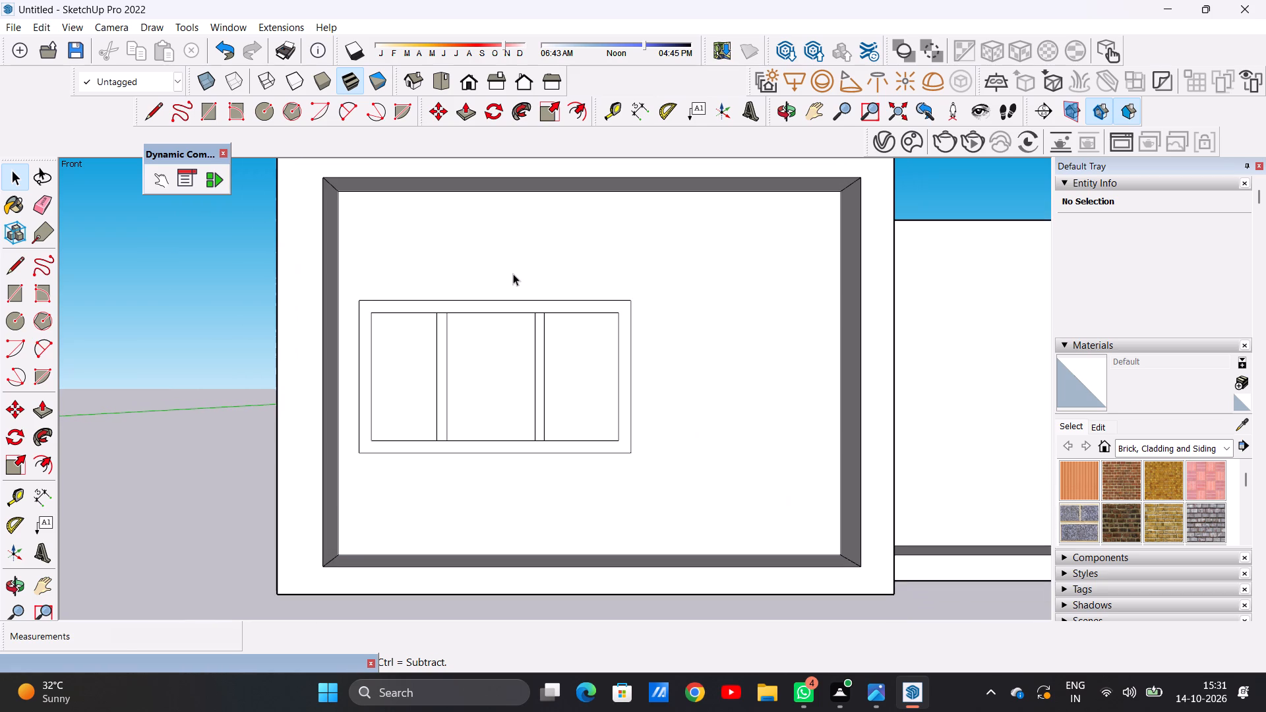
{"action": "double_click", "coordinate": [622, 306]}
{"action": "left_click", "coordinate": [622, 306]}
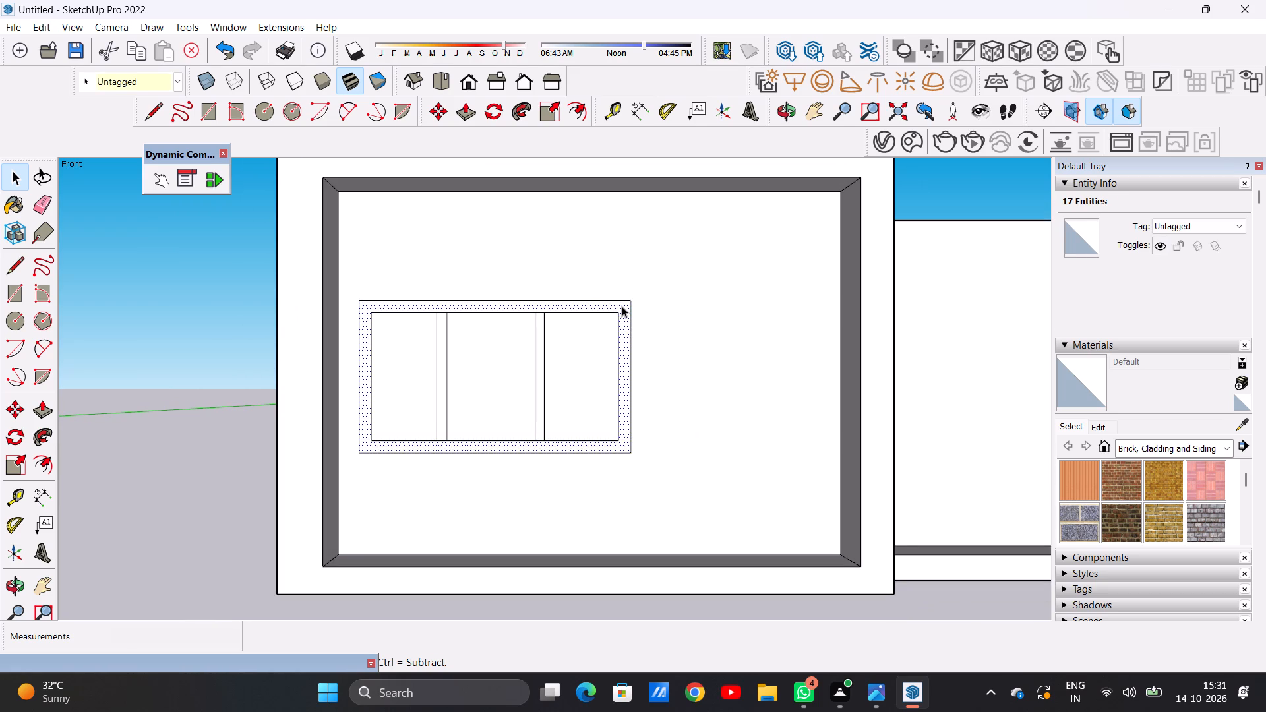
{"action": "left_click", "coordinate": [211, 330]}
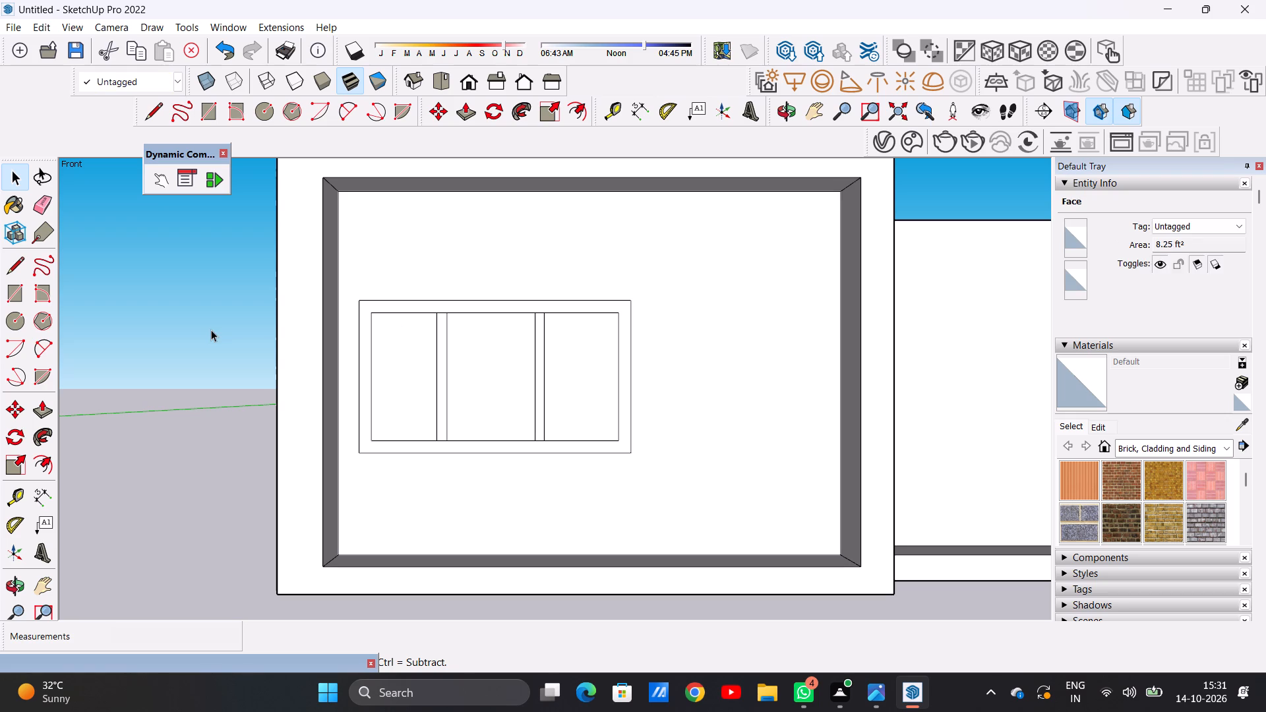
Draw a rectangle about 9' 3" by 6" just above the window, starting at the recess's left inner side.
{"action": "scroll", "coordinate": [358, 328], "scroll_direction": "up", "scroll_amount": 1}
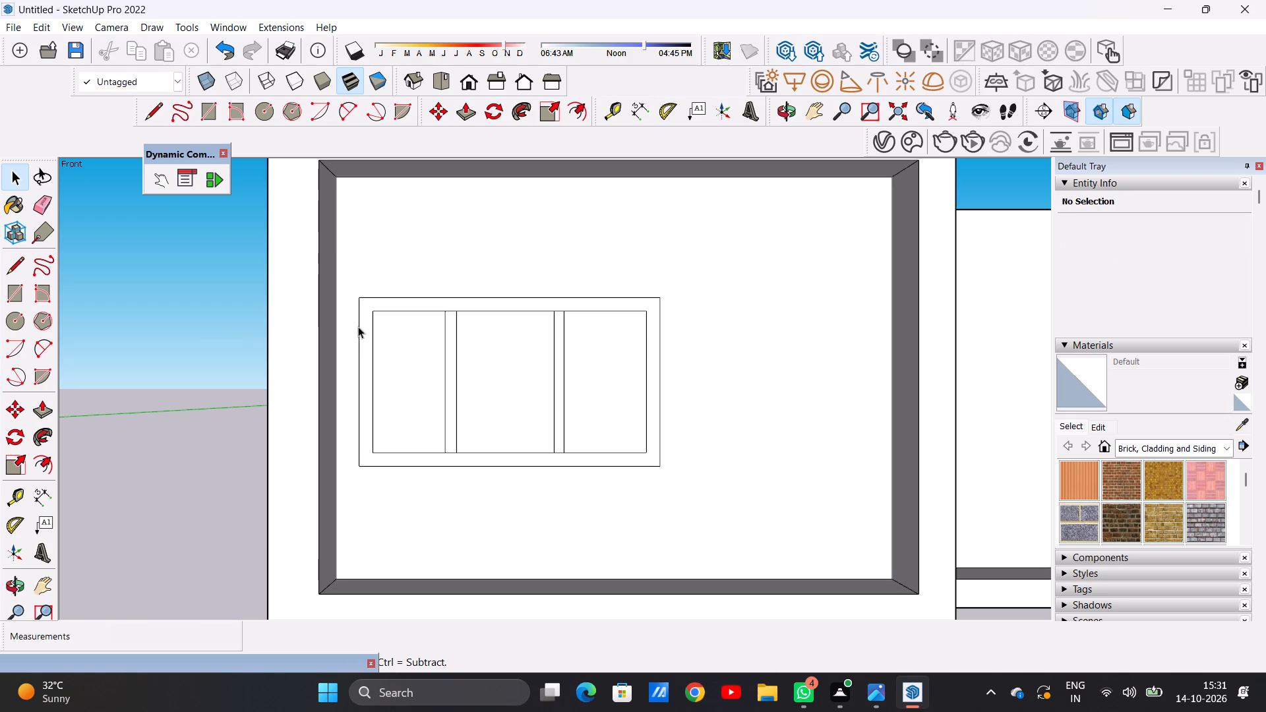
{"action": "key", "text": "r"}
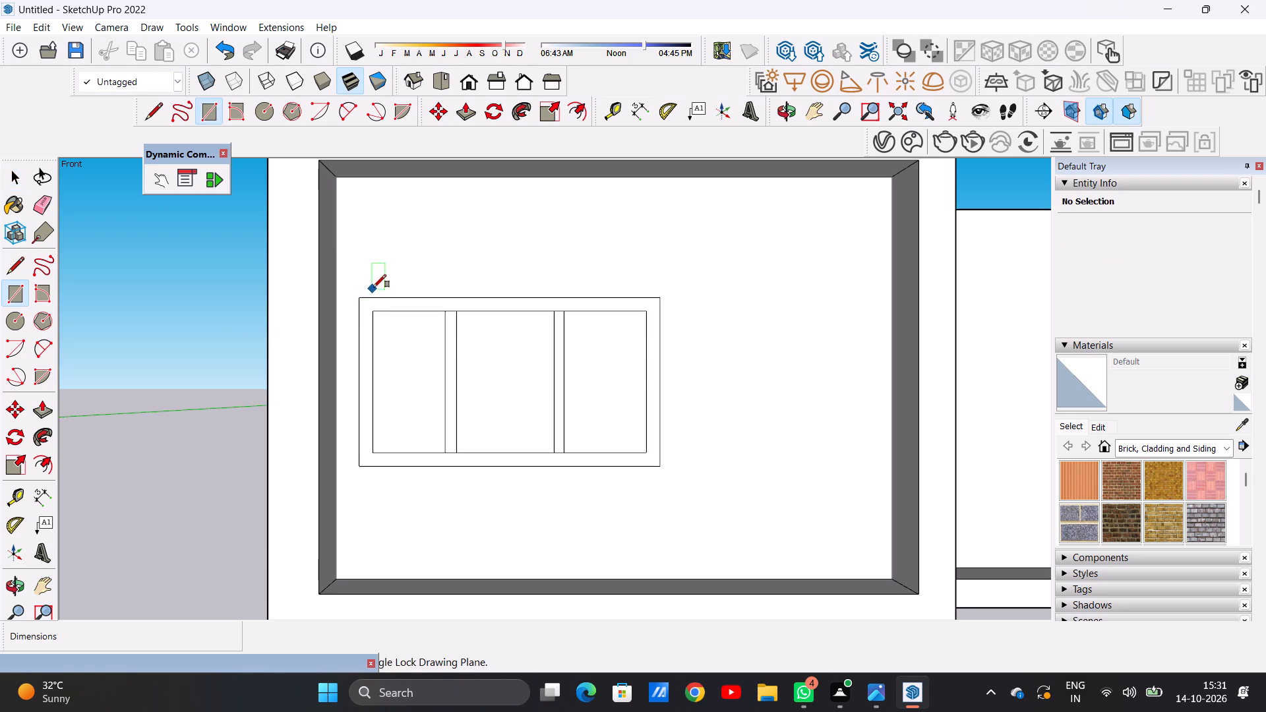
{"action": "scroll", "coordinate": [378, 280], "scroll_direction": "up", "scroll_amount": 5}
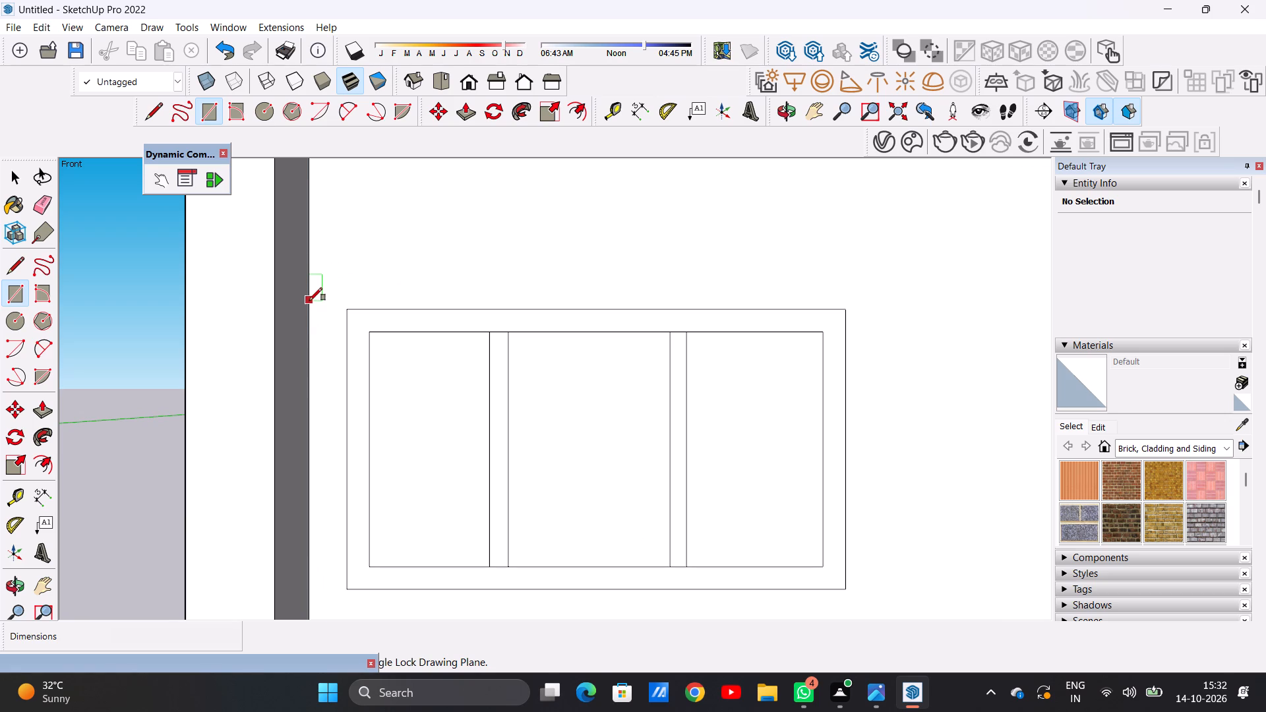
{"action": "left_click", "coordinate": [309, 301]}
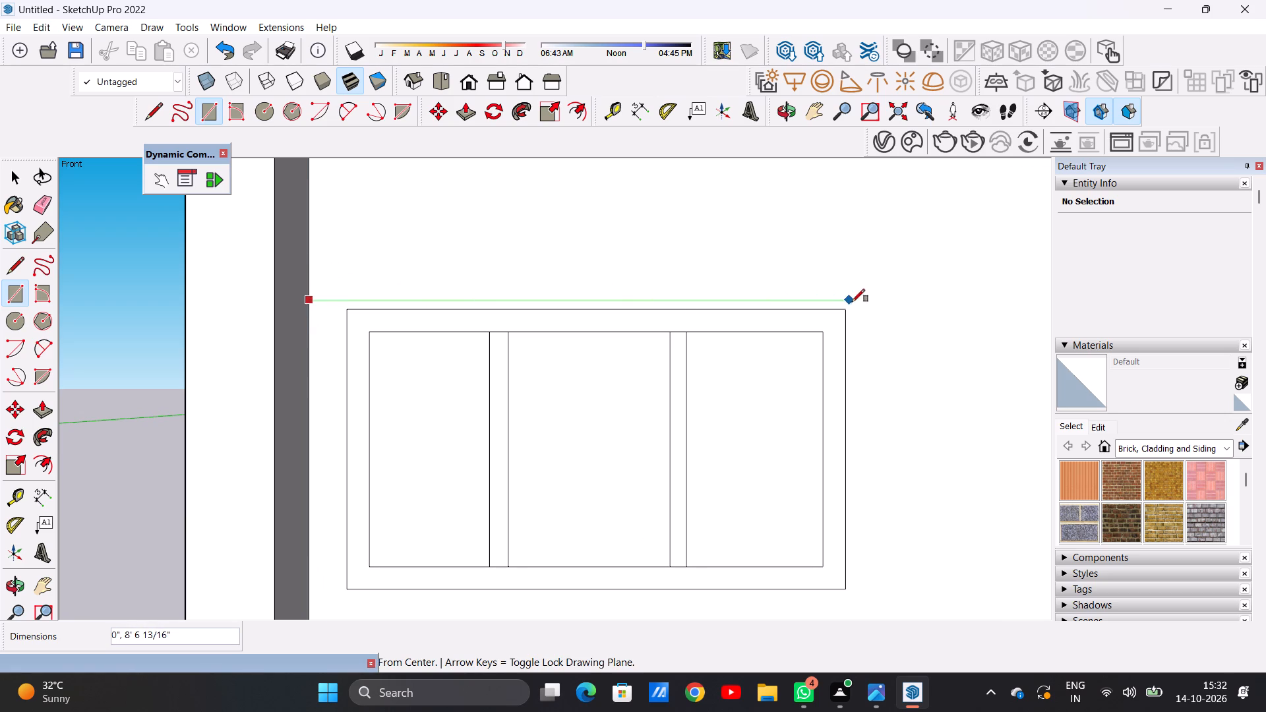
{"action": "left_click", "coordinate": [895, 268]}
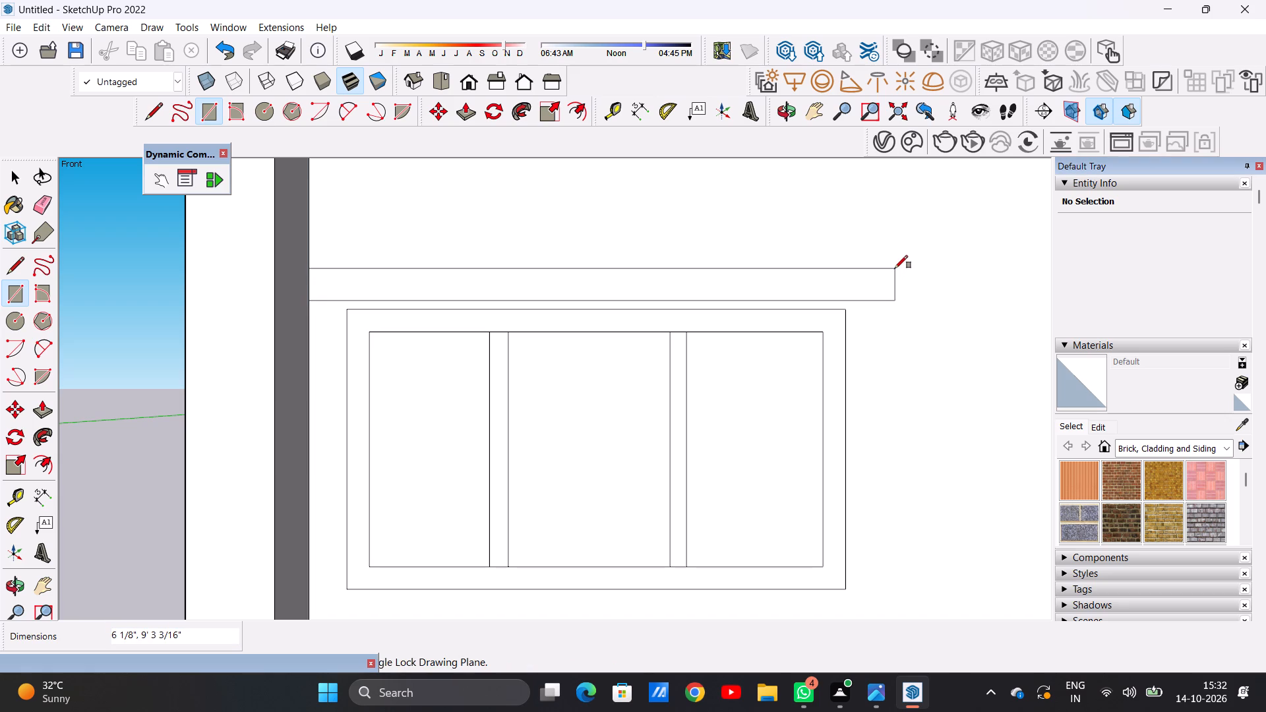
{"action": "key", "text": "space"}
Extrude the long rectangle above the window outward about 1' 4" to form a projecting sunshade.
{"action": "scroll", "coordinate": [613, 284], "scroll_direction": "down", "scroll_amount": 11}
{"action": "middle_click_drag", "start_coordinate": [761, 293], "coordinate": [622, 353]}
{"action": "scroll", "coordinate": [635, 294], "scroll_direction": "up", "scroll_amount": 4}
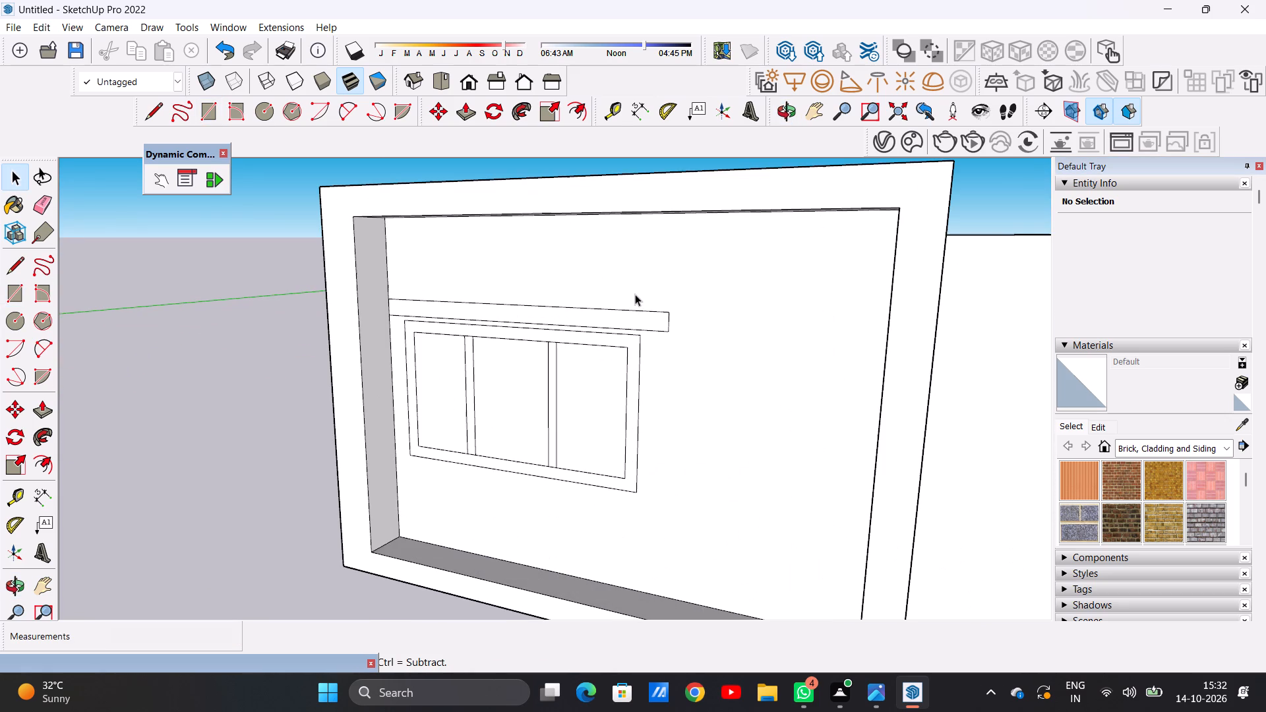
{"action": "key", "text": "p"}
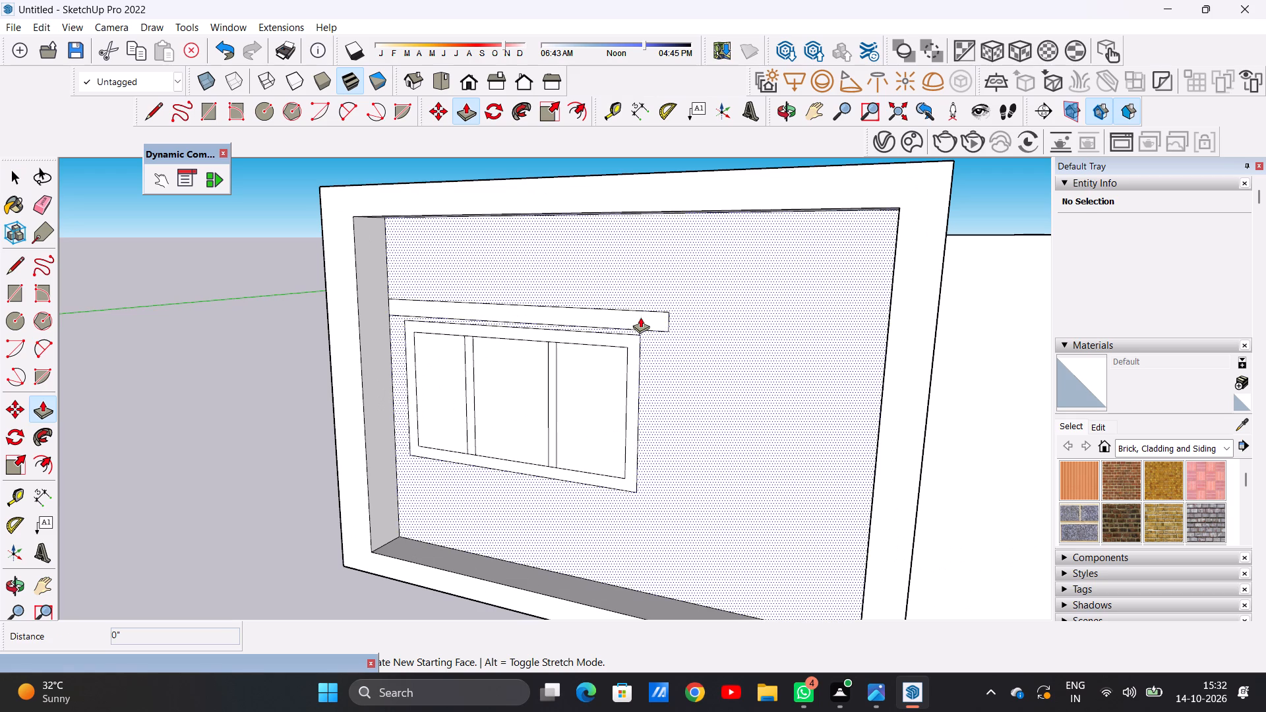
{"action": "left_click", "coordinate": [640, 317]}
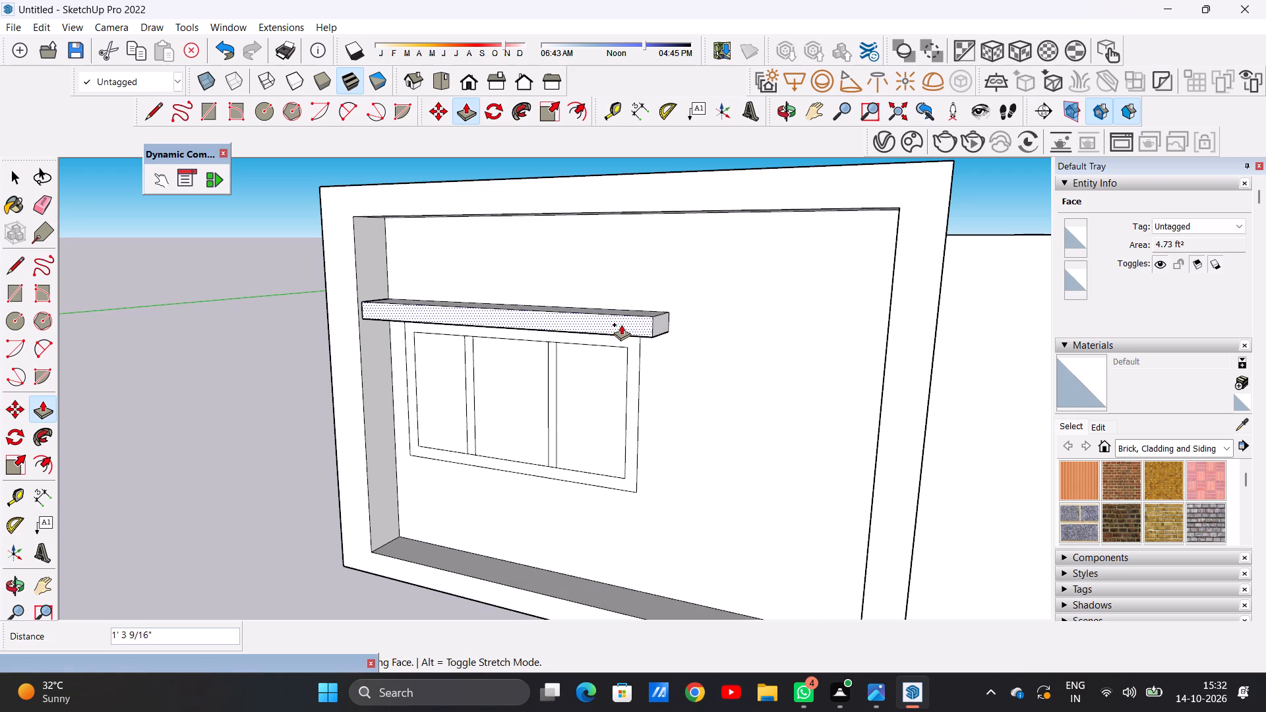
{"action": "left_click", "coordinate": [622, 324]}
{"action": "key", "text": "space"}
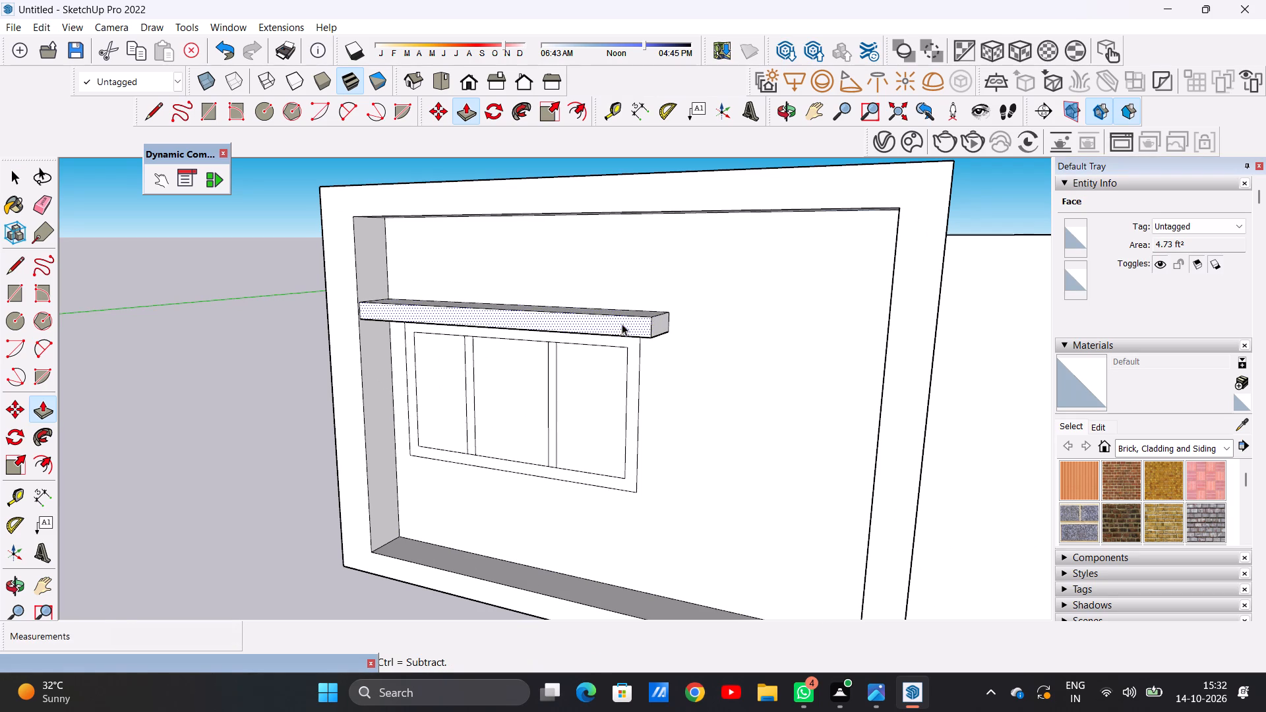
Extrude the window's outer frame face outward about 2 1/2" from the wall.
{"action": "scroll", "coordinate": [567, 343], "scroll_direction": "down", "scroll_amount": 6}
{"action": "middle_click_drag", "start_coordinate": [609, 361], "coordinate": [754, 332]}
{"action": "middle_click_drag", "start_coordinate": [452, 446], "coordinate": [452, 343]}
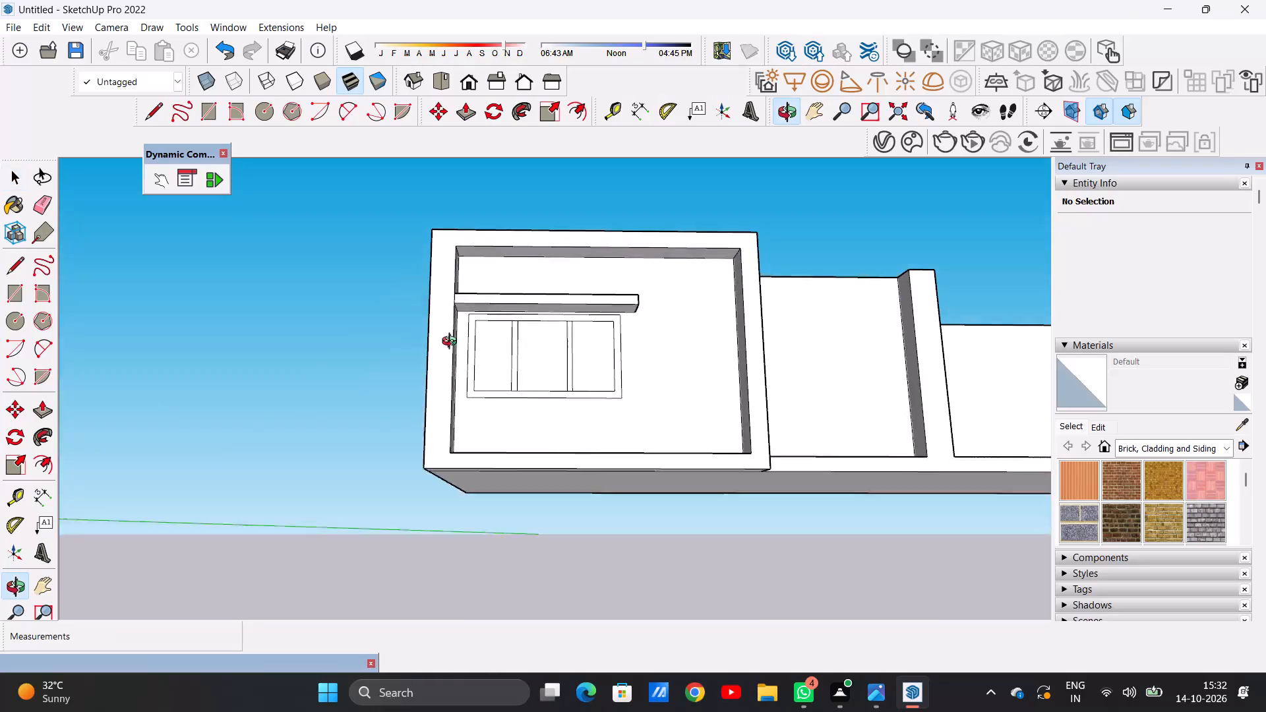
{"action": "middle_click_drag", "start_coordinate": [452, 343], "coordinate": [452, 312]}
{"action": "scroll", "coordinate": [531, 283], "scroll_direction": "up", "scroll_amount": 14}
{"action": "middle_click_drag", "start_coordinate": [531, 328], "coordinate": [522, 442]}
{"action": "scroll", "coordinate": [526, 419], "scroll_direction": "down", "scroll_amount": 12}
{"action": "middle_click_drag", "start_coordinate": [570, 434], "coordinate": [514, 449]}
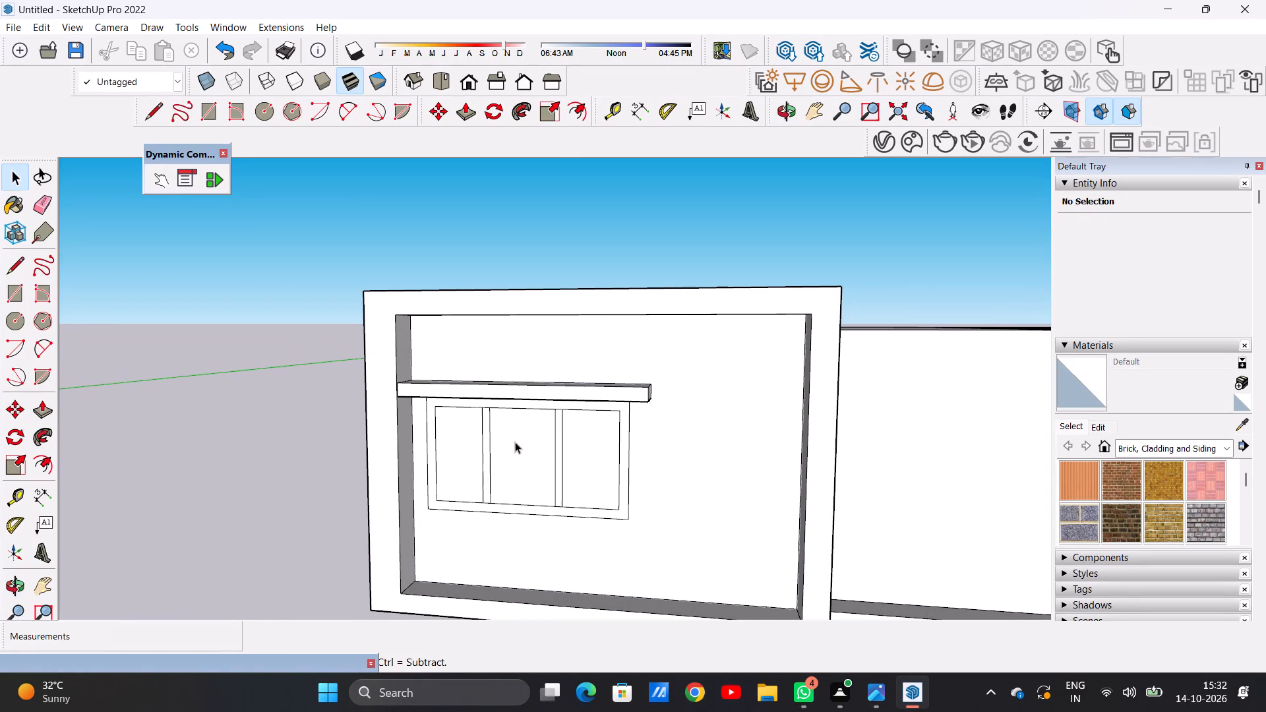
{"action": "scroll", "coordinate": [624, 418], "scroll_direction": "up", "scroll_amount": 3}
{"action": "key", "text": "p"}
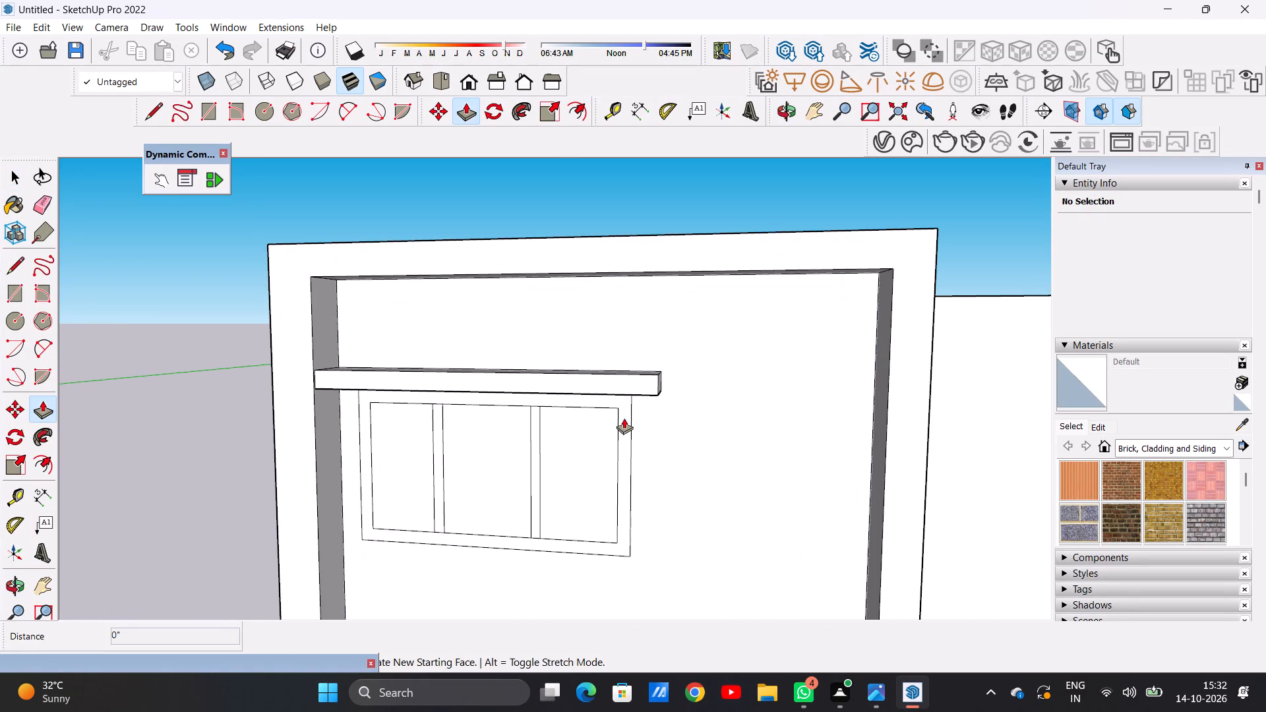
{"action": "scroll", "coordinate": [624, 418], "scroll_direction": "up", "scroll_amount": 1}
{"action": "scroll", "coordinate": [624, 418], "scroll_direction": "down", "scroll_amount": 1}
{"action": "scroll", "coordinate": [624, 418], "scroll_direction": "up", "scroll_amount": 4}
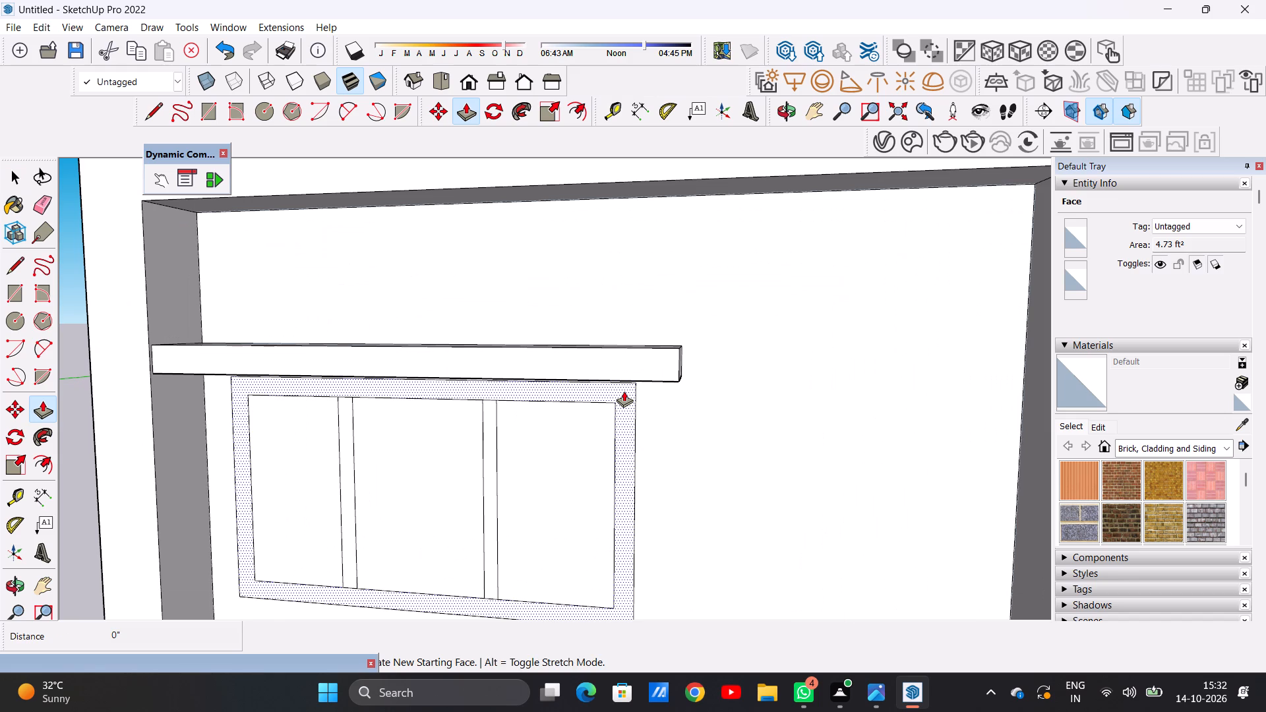
{"action": "left_click", "coordinate": [624, 391]}
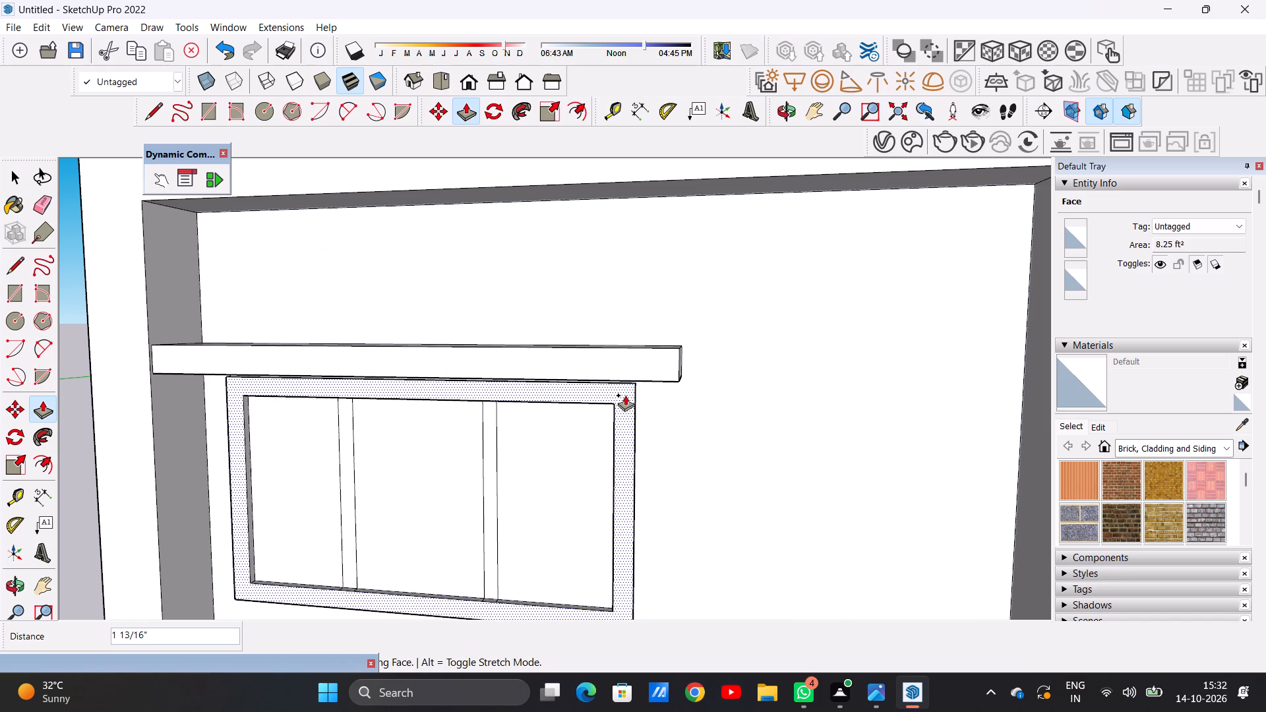
{"action": "left_click", "coordinate": [625, 395]}
{"action": "key", "text": "space"}
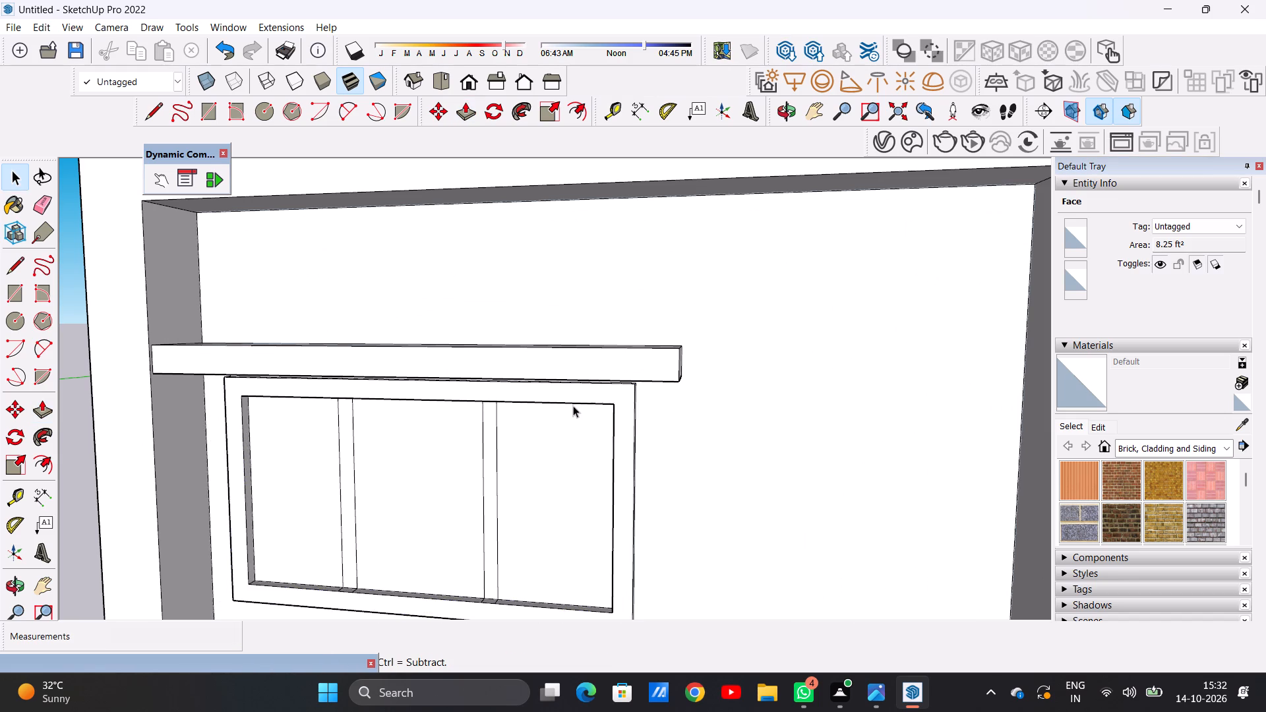
Extrude the window's left mullion outward 2 1/2" to sit flush with the frame.
{"action": "scroll", "coordinate": [573, 407], "scroll_direction": "down", "scroll_amount": 6}
{"action": "middle_click_drag", "start_coordinate": [430, 448], "coordinate": [580, 460]}
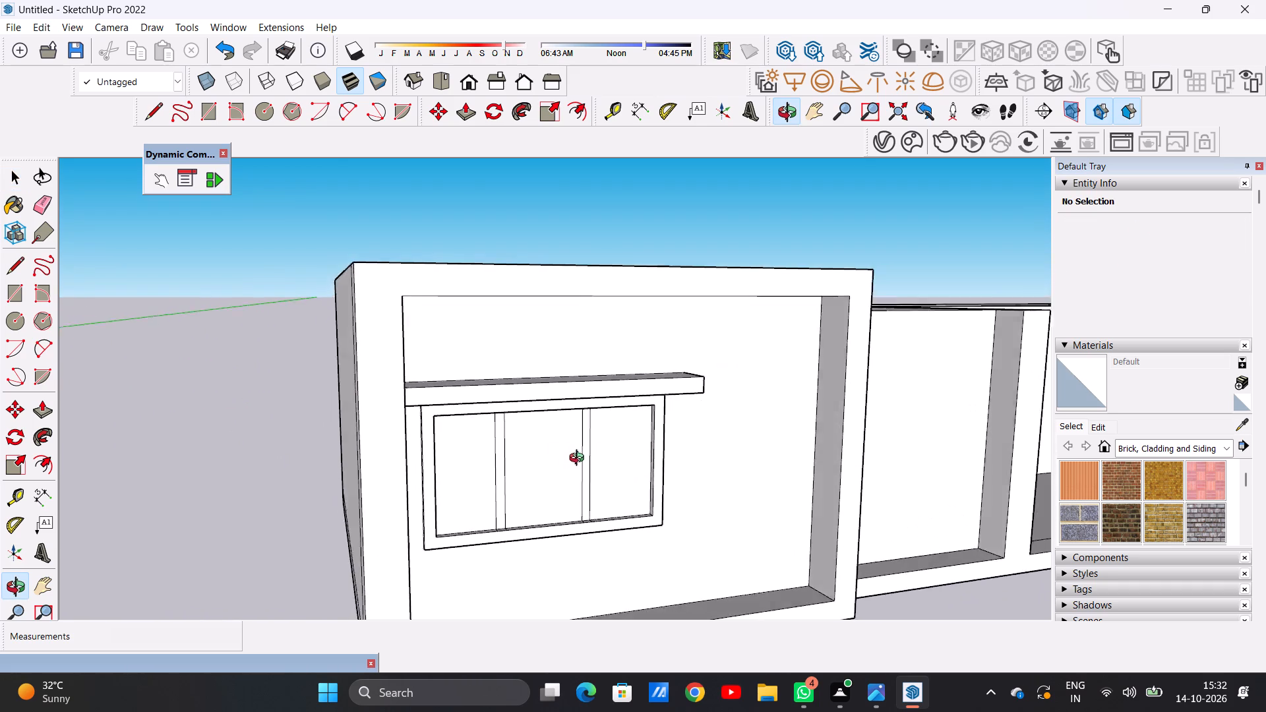
{"action": "middle_click_drag", "start_coordinate": [580, 460], "coordinate": [499, 450]}
{"action": "scroll", "coordinate": [464, 409], "scroll_direction": "up", "scroll_amount": 4}
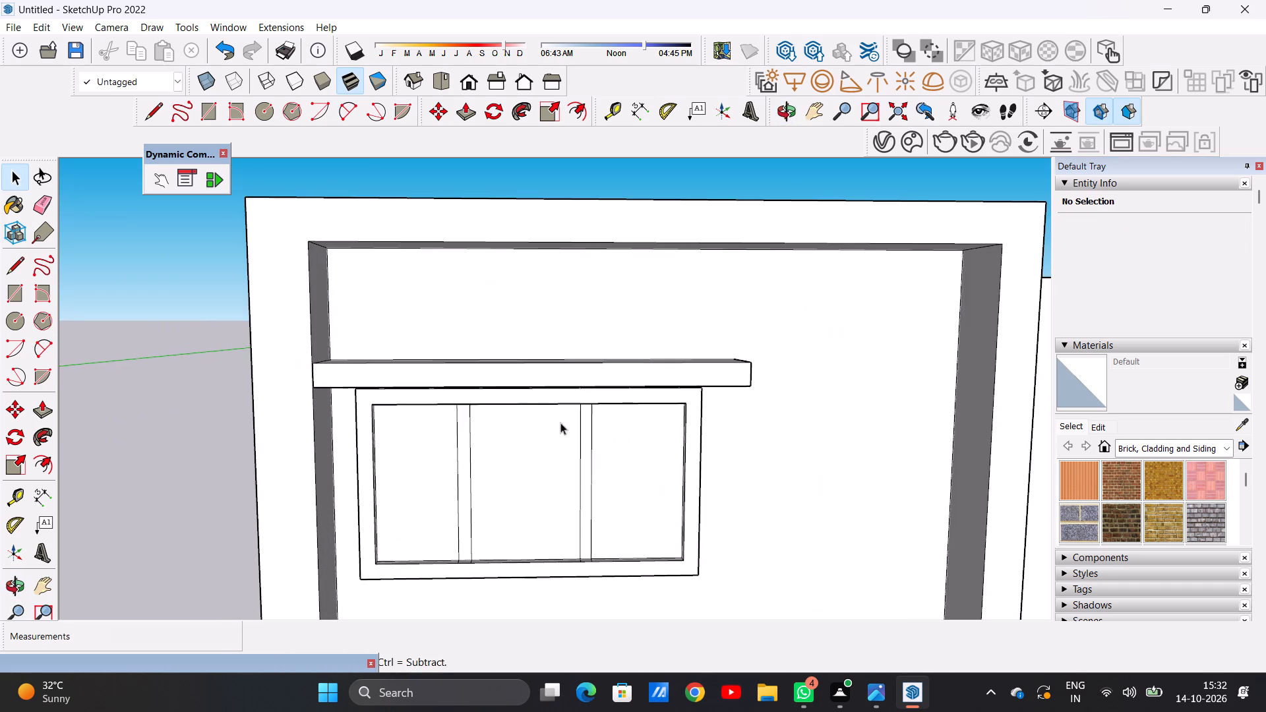
{"action": "scroll", "coordinate": [560, 423], "scroll_direction": "up", "scroll_amount": 1}
{"action": "middle_click_drag", "start_coordinate": [562, 423], "coordinate": [314, 420]}
{"action": "key", "text": "p"}
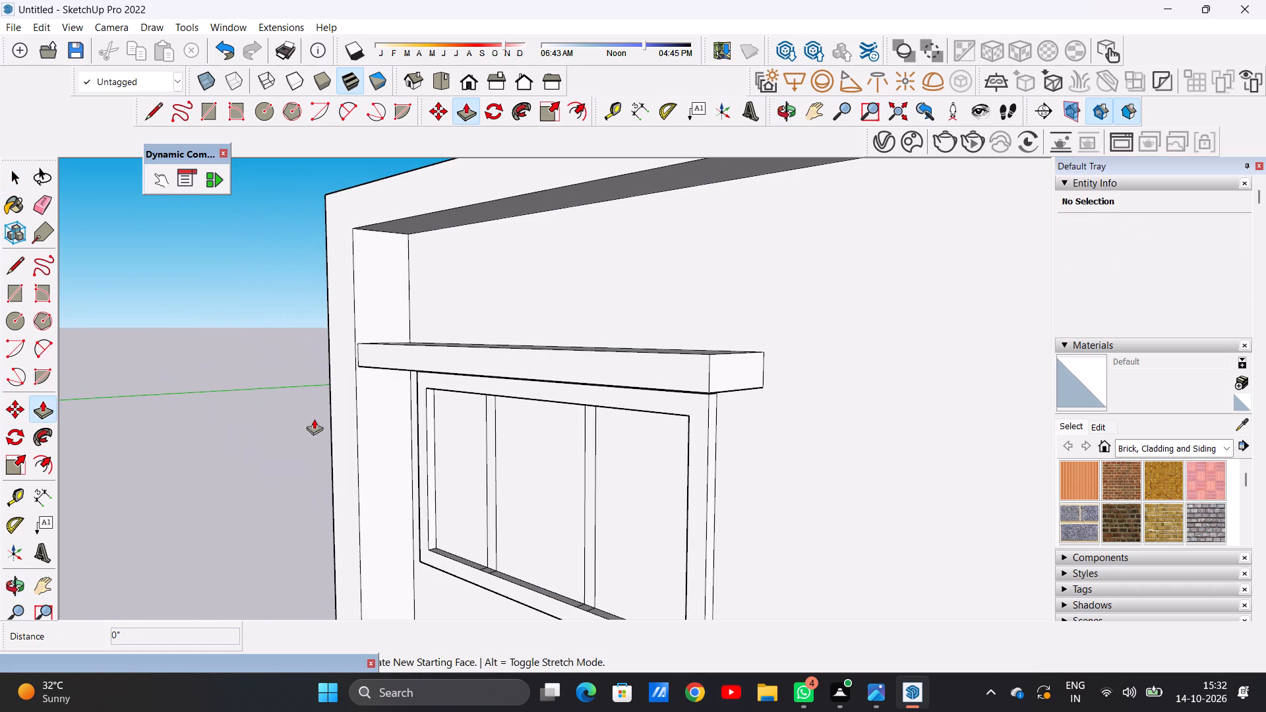
{"action": "scroll", "coordinate": [493, 411], "scroll_direction": "up", "scroll_amount": 10}
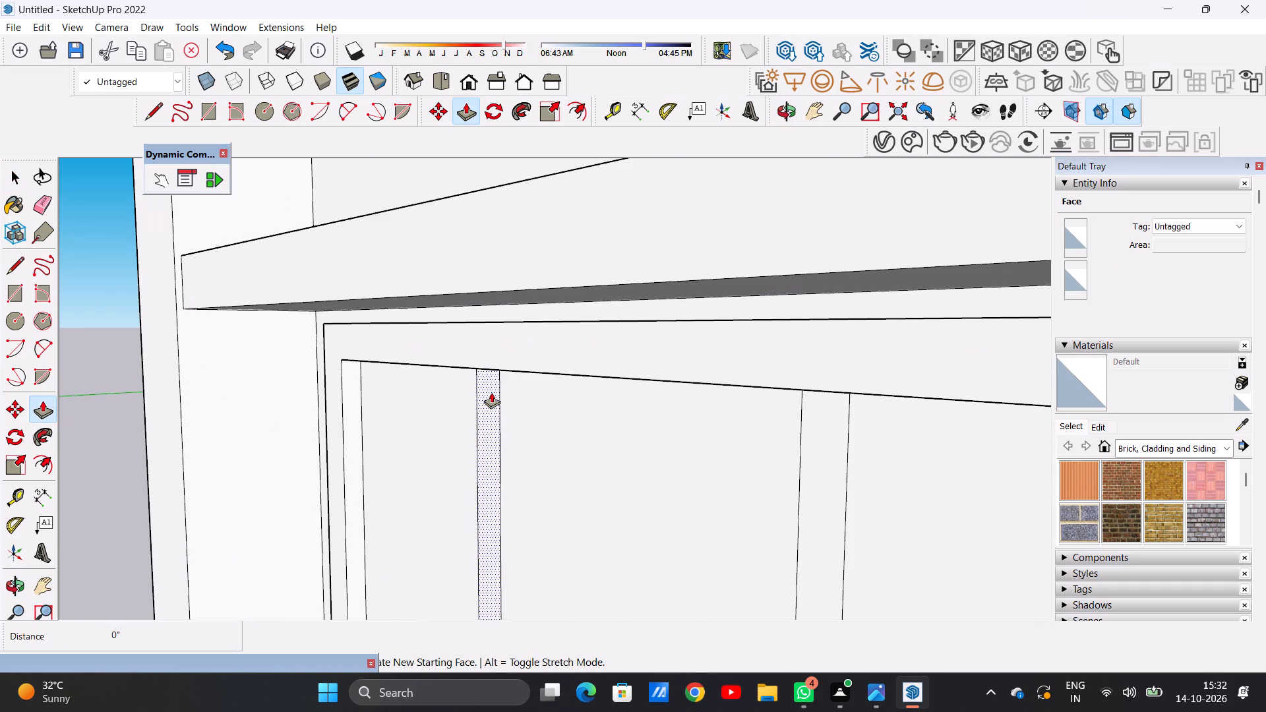
{"action": "left_click", "coordinate": [491, 392]}
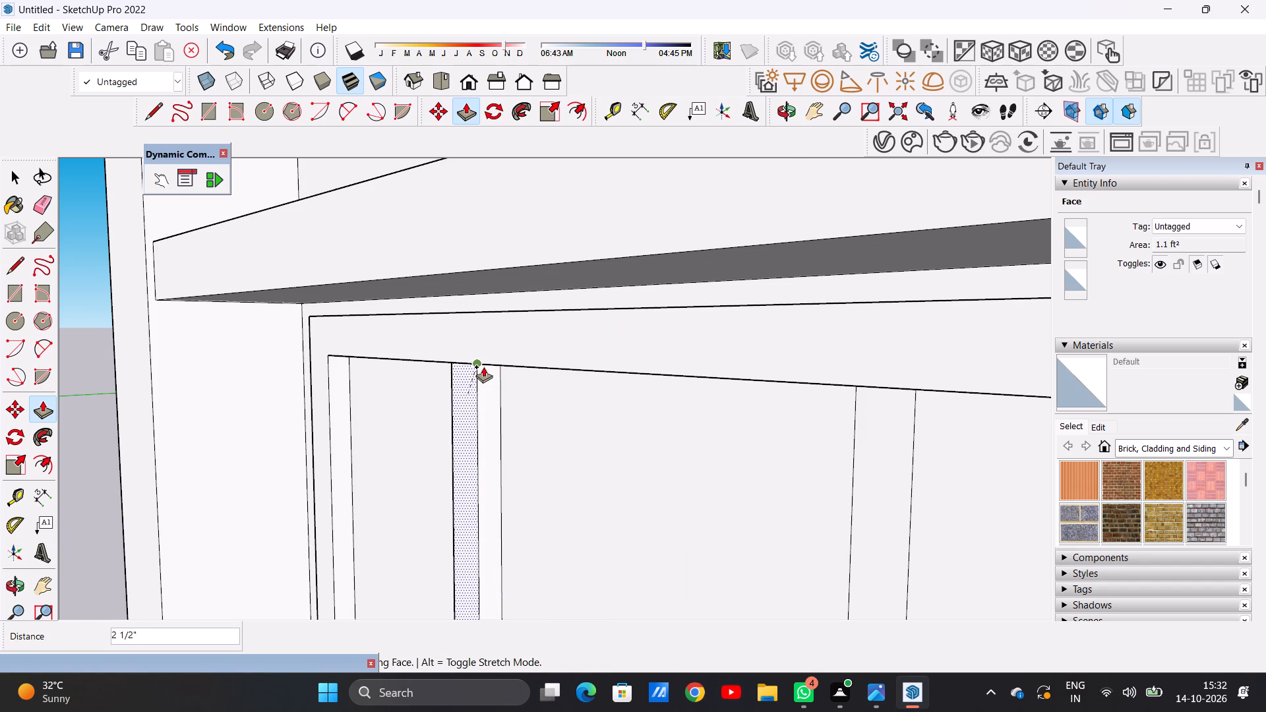
{"action": "left_click", "coordinate": [483, 367]}
Extrude the window's right mullion outward 2 1/2" to match the left one.
{"action": "scroll", "coordinate": [526, 371], "scroll_direction": "down", "scroll_amount": 7}
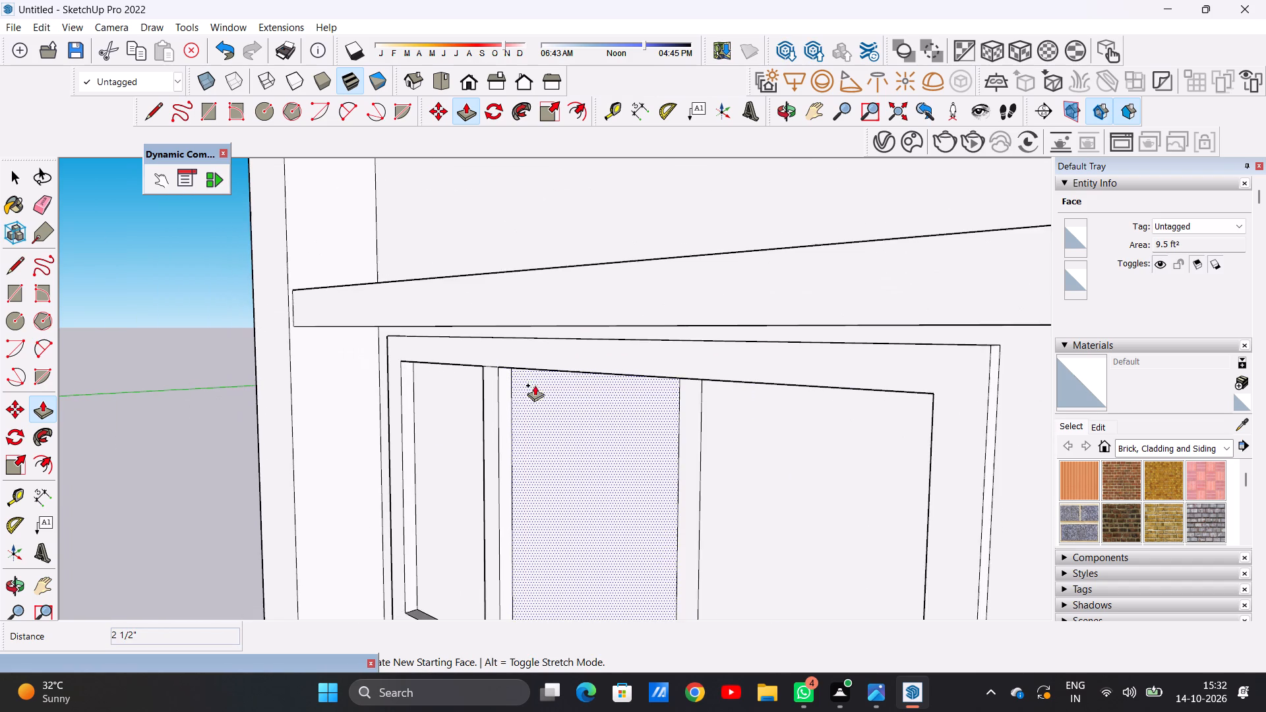
{"action": "scroll", "coordinate": [673, 382], "scroll_direction": "up", "scroll_amount": 1}
{"action": "scroll", "coordinate": [673, 382], "scroll_direction": "down", "scroll_amount": 1}
{"action": "scroll", "coordinate": [673, 382], "scroll_direction": "up", "scroll_amount": 8}
{"action": "left_click", "coordinate": [673, 398]}
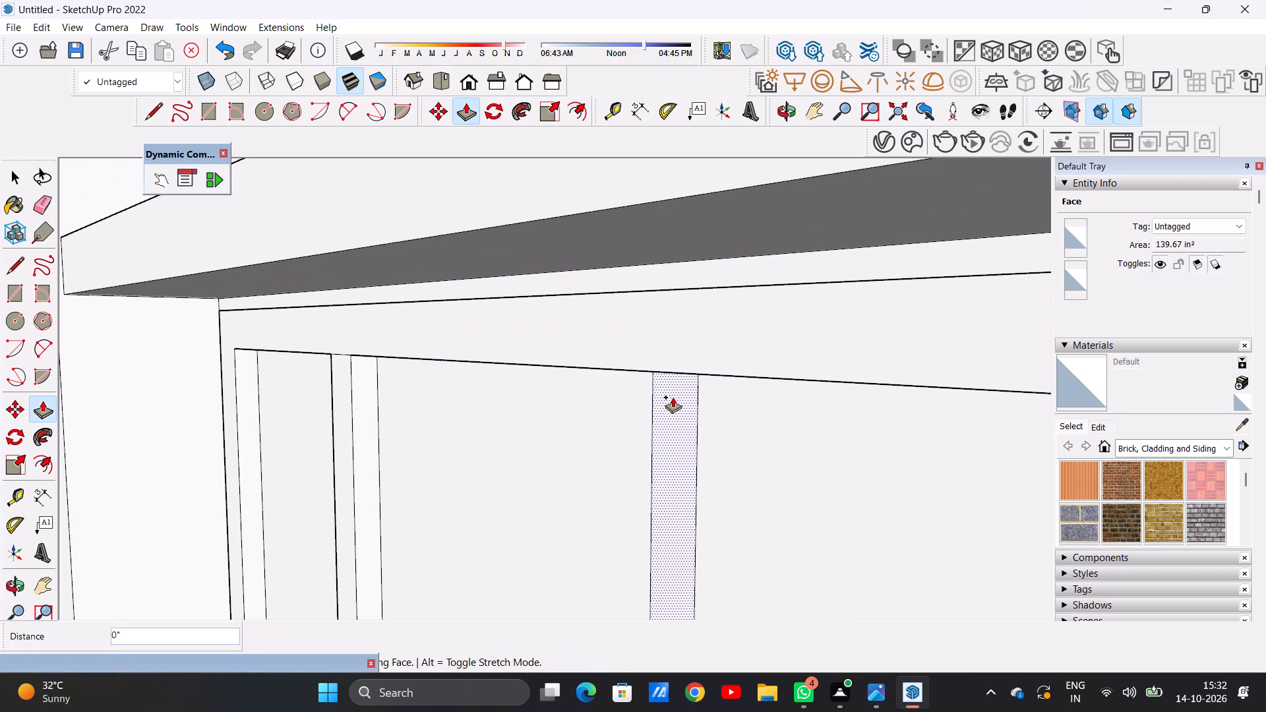
{"action": "left_click", "coordinate": [669, 374]}
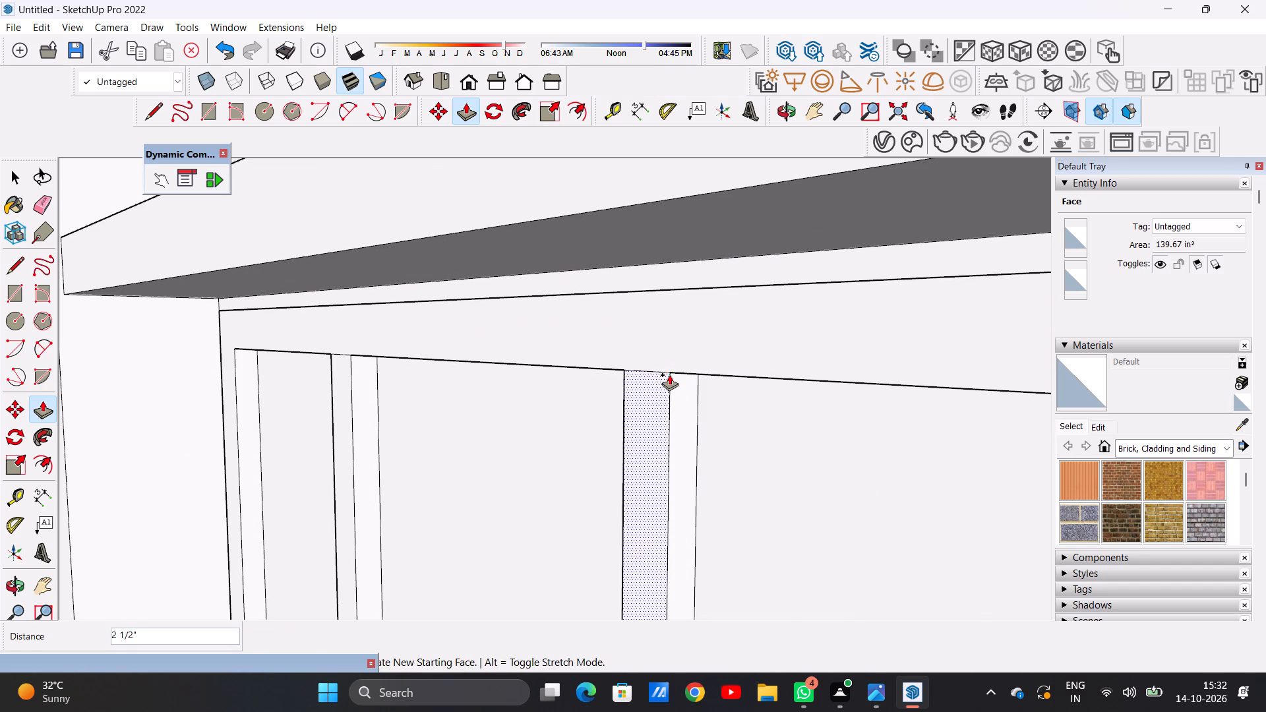
{"action": "key", "text": "space"}
Examine the finished window and sunshade in the front elevation and against the rest of the building.
{"action": "scroll", "coordinate": [598, 411], "scroll_direction": "down", "scroll_amount": 20}
{"action": "scroll", "coordinate": [598, 411], "scroll_direction": "down", "scroll_amount": 3}
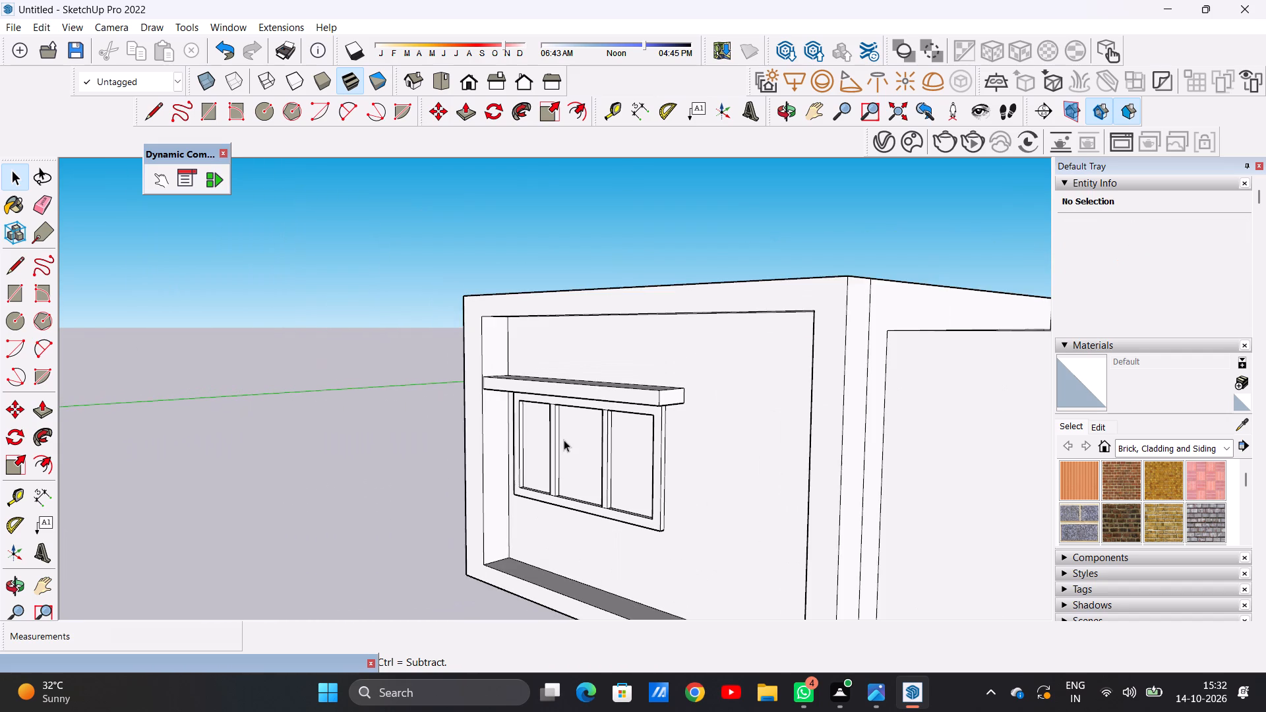
{"action": "middle_click_drag", "start_coordinate": [564, 440], "coordinate": [766, 444]}
{"action": "scroll", "coordinate": [612, 445], "scroll_direction": "up", "scroll_amount": 1}
{"action": "scroll", "coordinate": [549, 446], "scroll_direction": "down", "scroll_amount": 9}
{"action": "scroll", "coordinate": [616, 445], "scroll_direction": "up", "scroll_amount": 5}
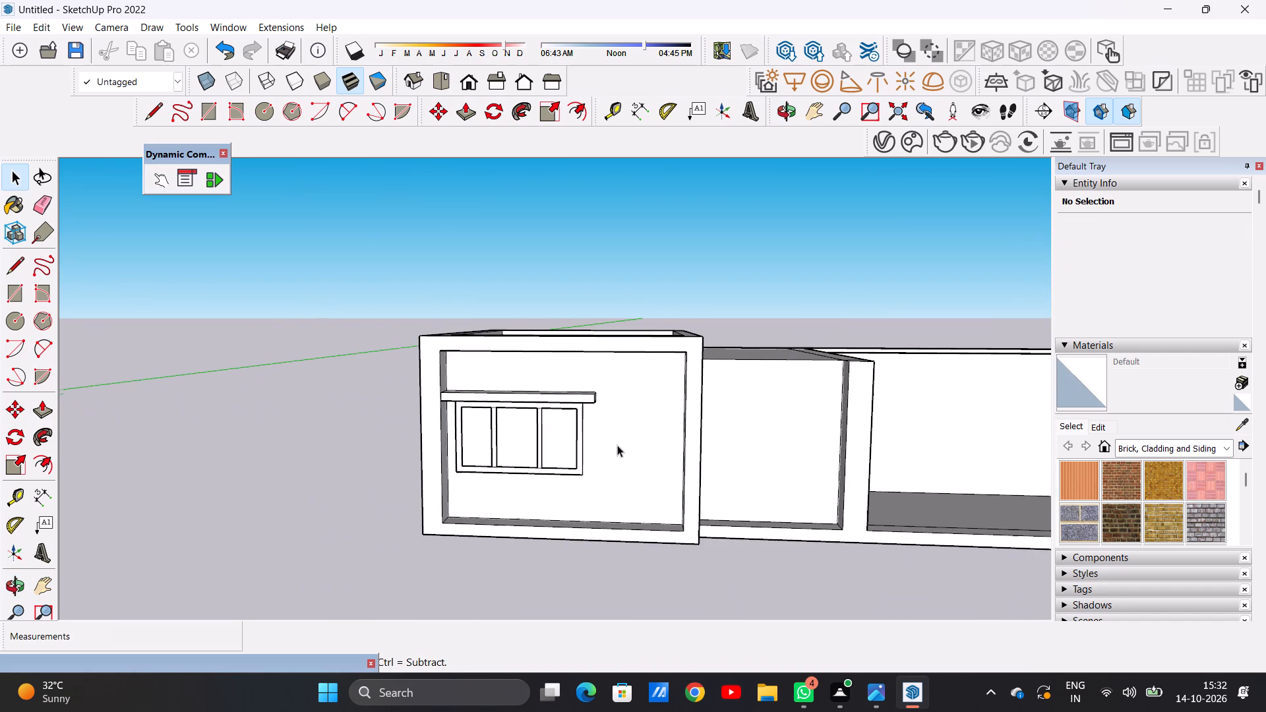
{"action": "middle_click_drag", "start_coordinate": [596, 463], "coordinate": [619, 440]}
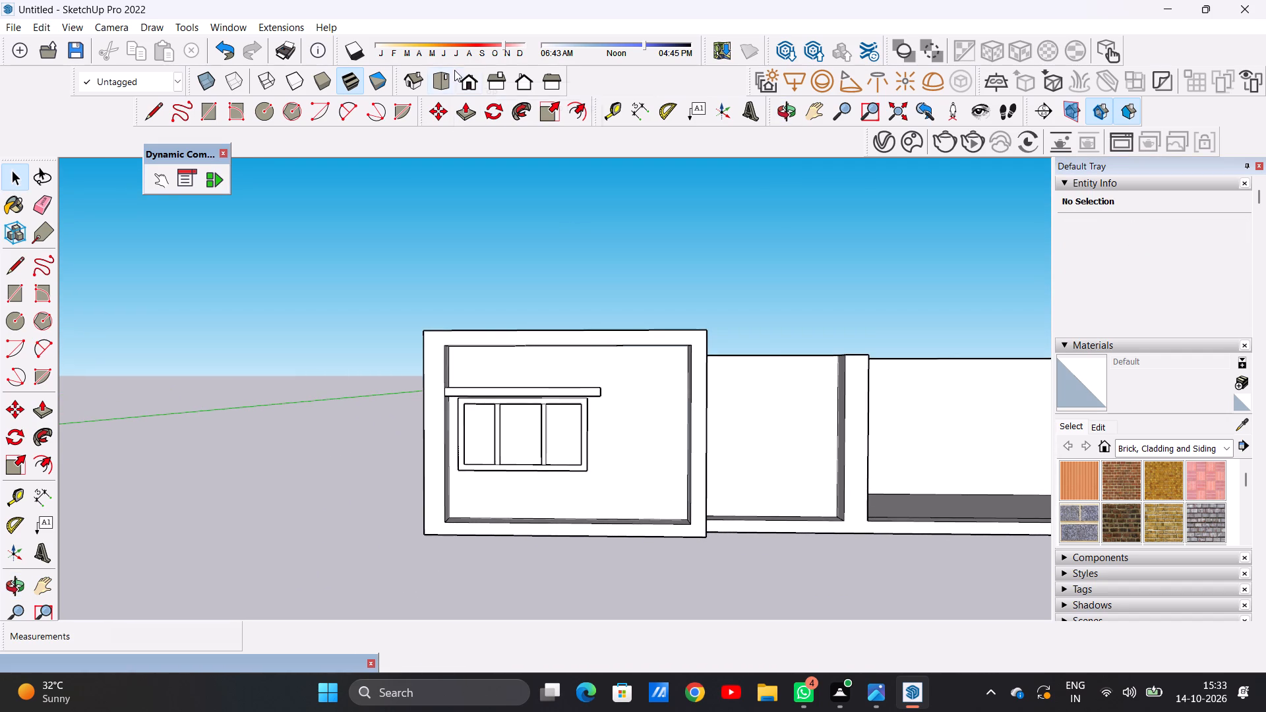
{"action": "left_click", "coordinate": [459, 80]}
{"action": "scroll", "coordinate": [440, 389], "scroll_direction": "down", "scroll_amount": 7}
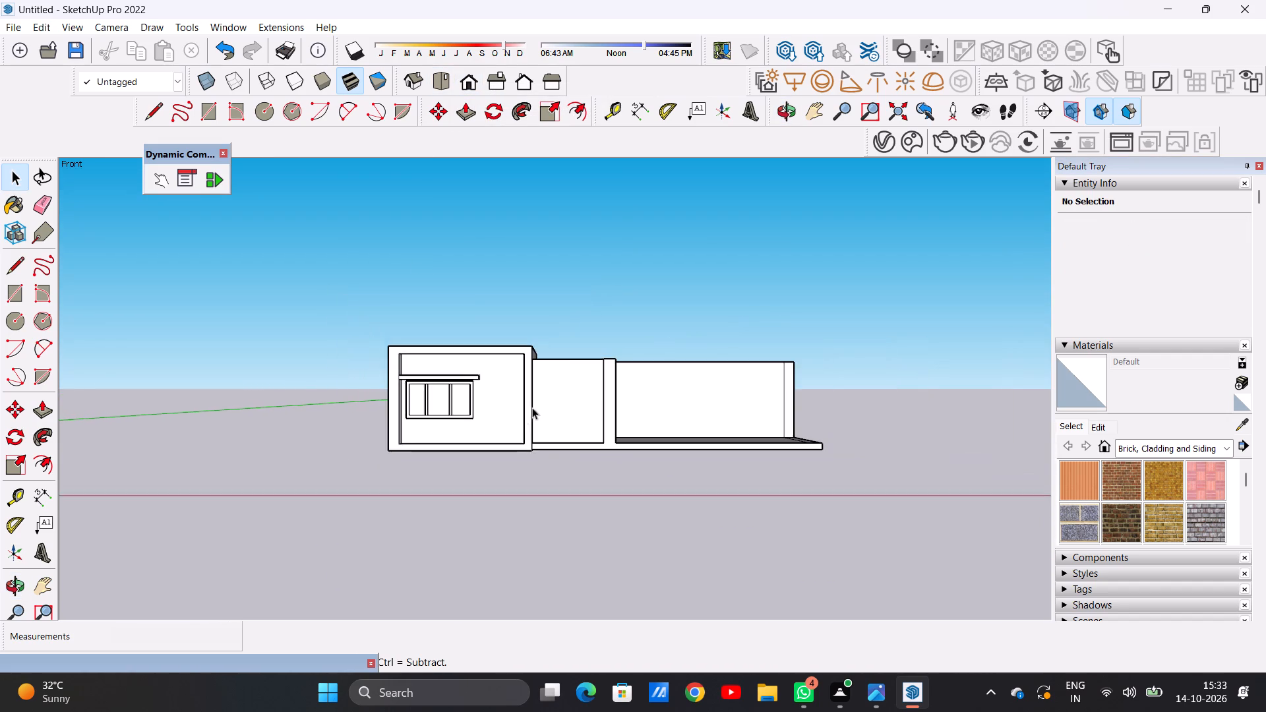
{"action": "scroll", "coordinate": [567, 352], "scroll_direction": "up", "scroll_amount": 7}
{"action": "middle_click_drag", "start_coordinate": [565, 373], "coordinate": [564, 390]}
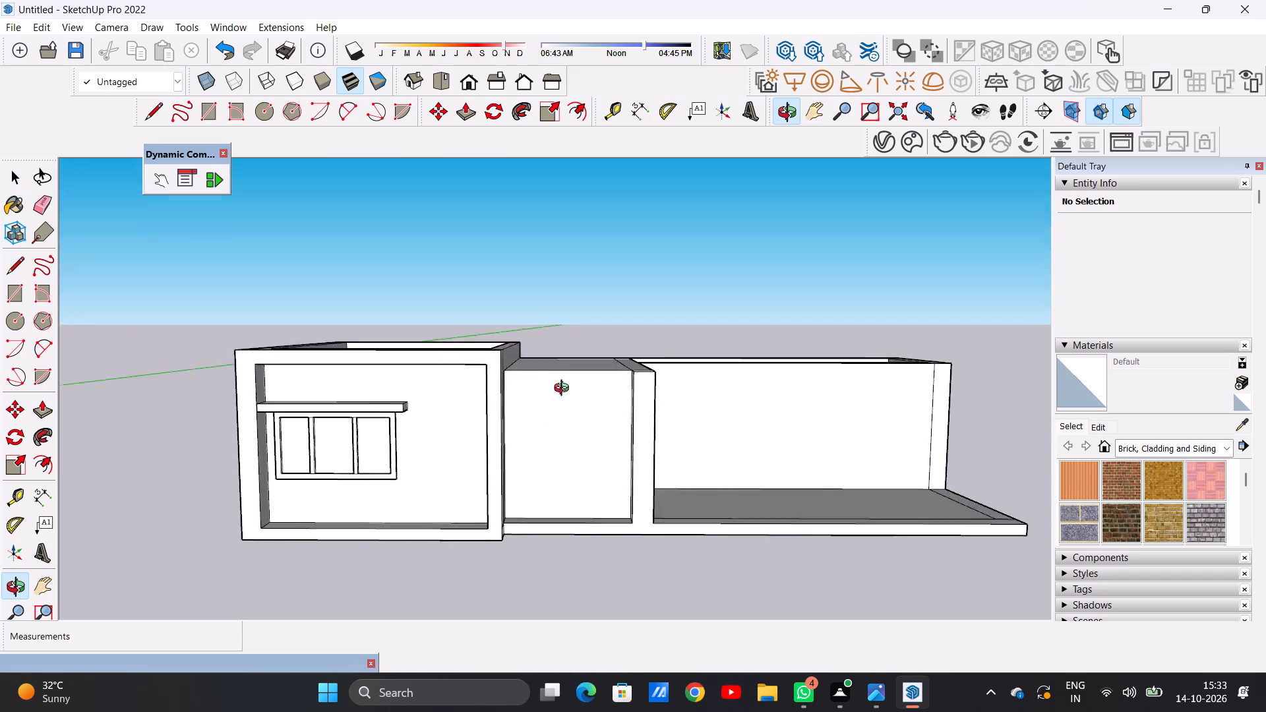
{"action": "middle_click_drag", "start_coordinate": [564, 390], "coordinate": [572, 376]}
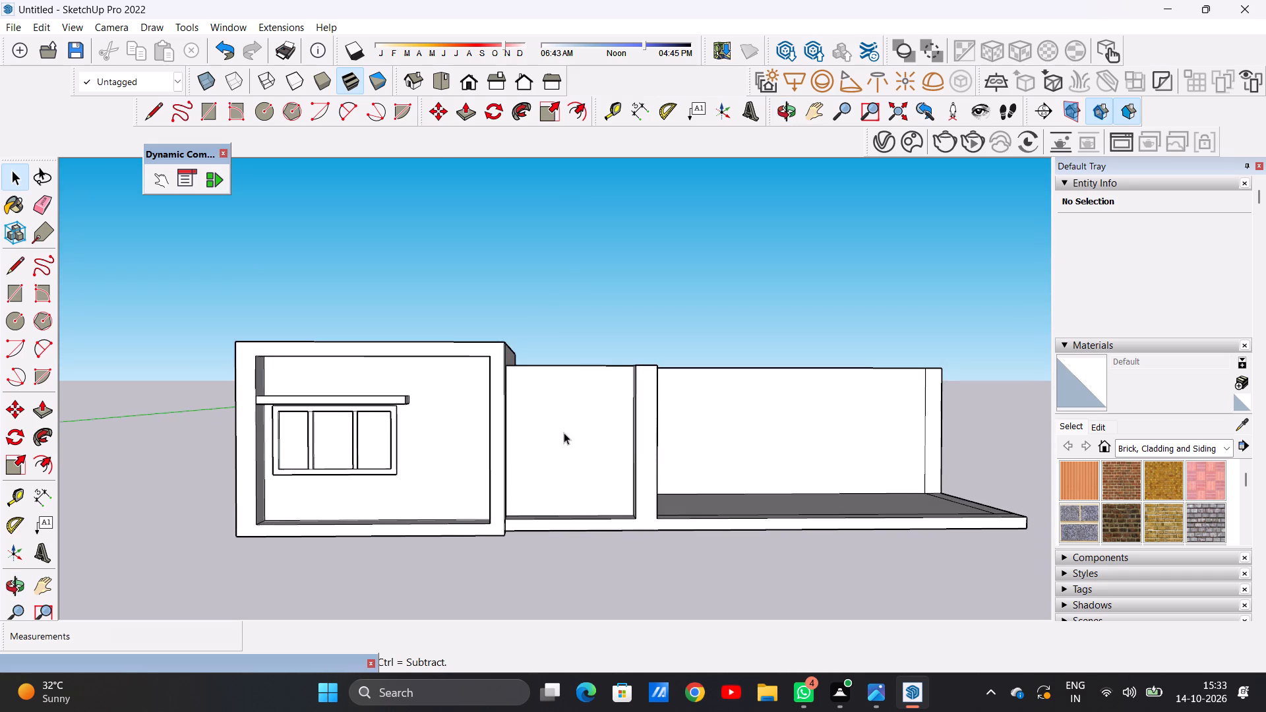
{"action": "scroll", "coordinate": [564, 432], "scroll_direction": "up", "scroll_amount": 2}
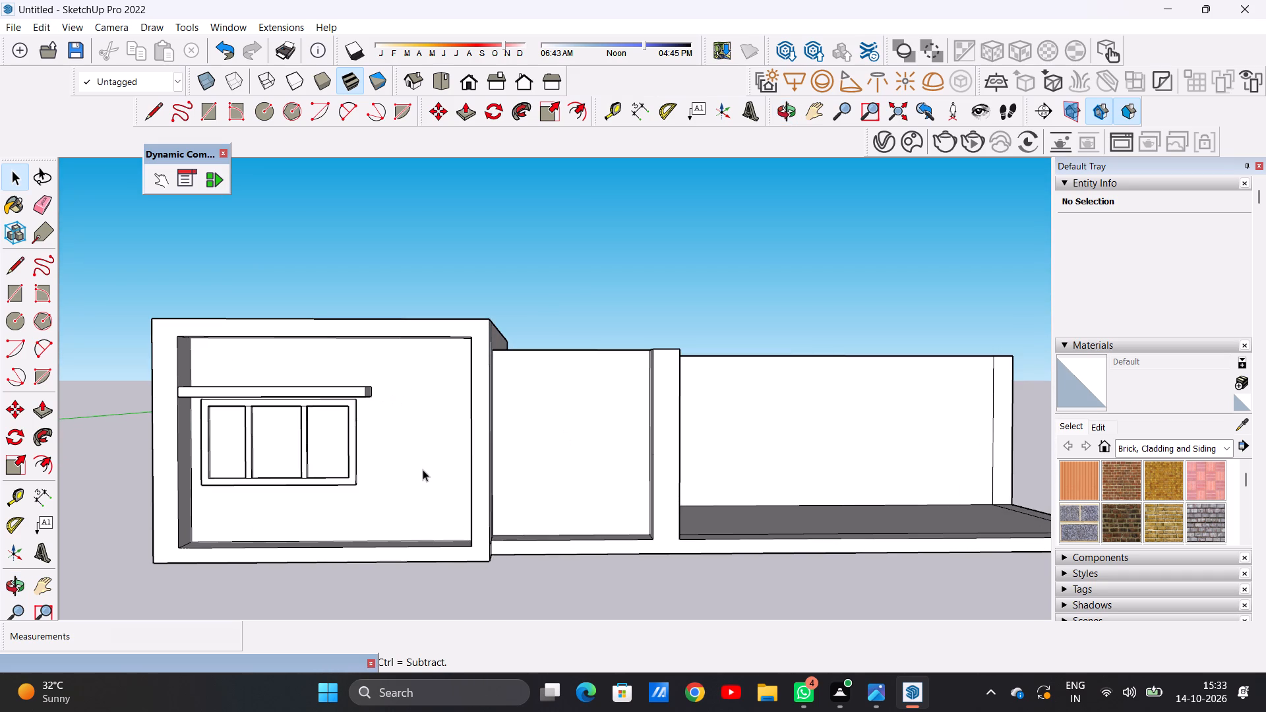
{"action": "key", "text": "l"}
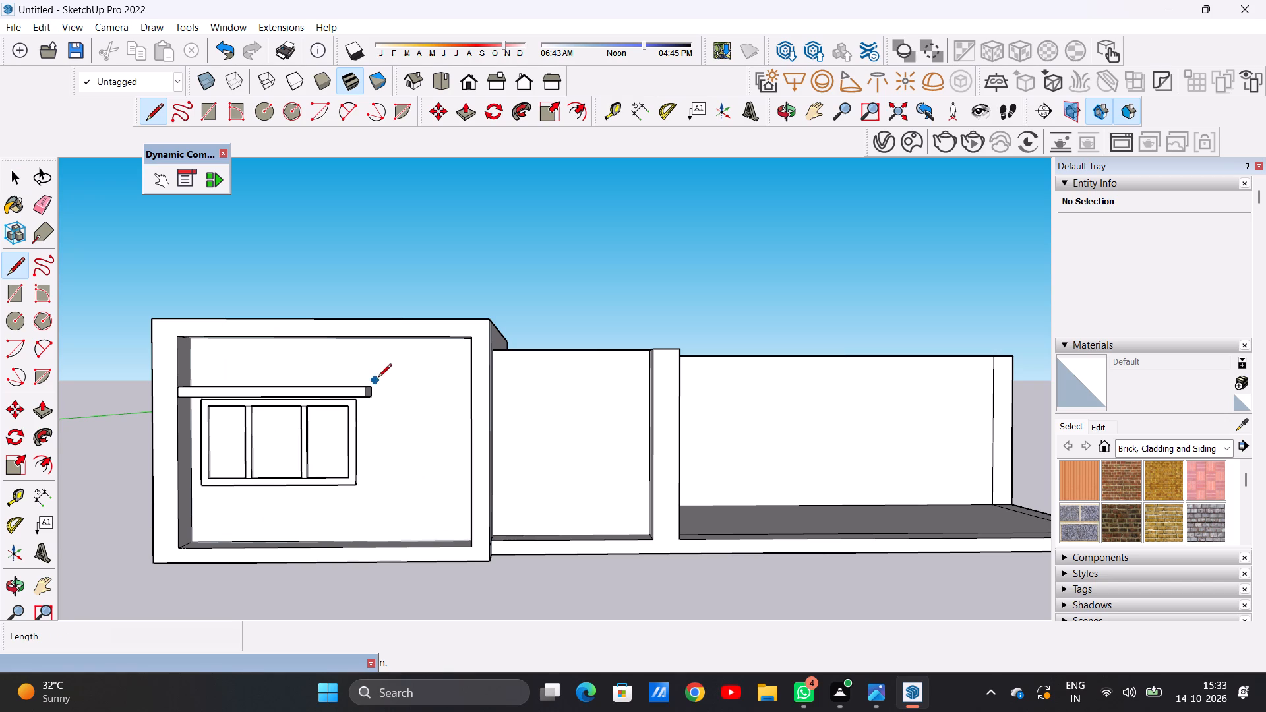
{"action": "key", "text": "space"}
Lengthen the sunshade slightly by extruding its right end face further past the window.
{"action": "middle_click_drag", "start_coordinate": [431, 415], "coordinate": [388, 456]}
{"action": "scroll", "coordinate": [371, 411], "scroll_direction": "up", "scroll_amount": 6}
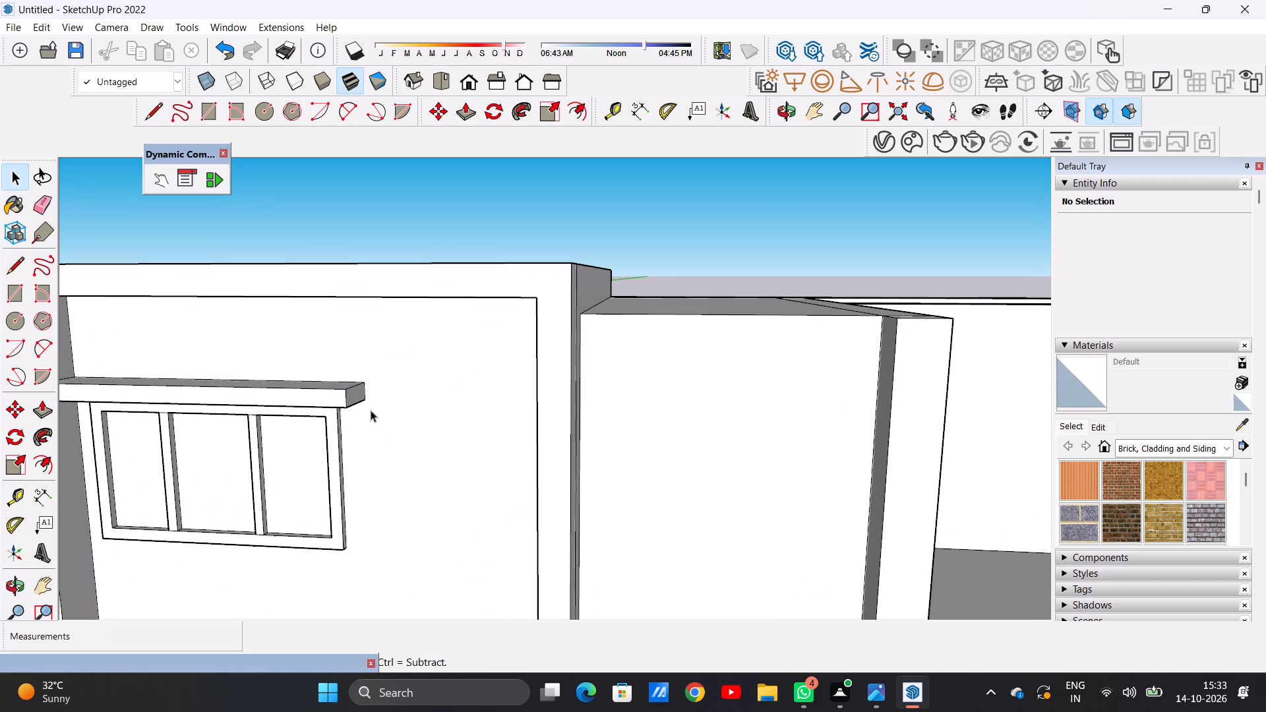
{"action": "key", "text": "p"}
{"action": "scroll", "coordinate": [355, 371], "scroll_direction": "up", "scroll_amount": 6}
{"action": "left_click", "coordinate": [347, 409]}
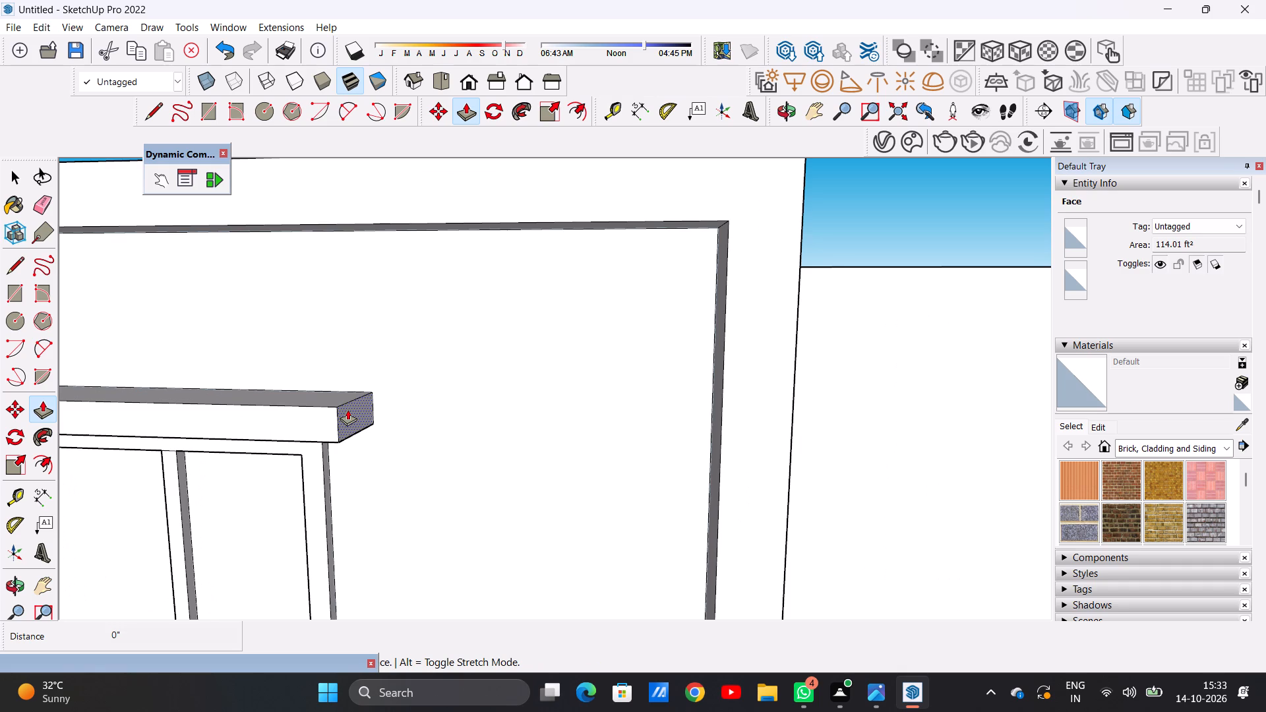
{"action": "left_click", "coordinate": [390, 415]}
{"action": "key", "text": "space"}
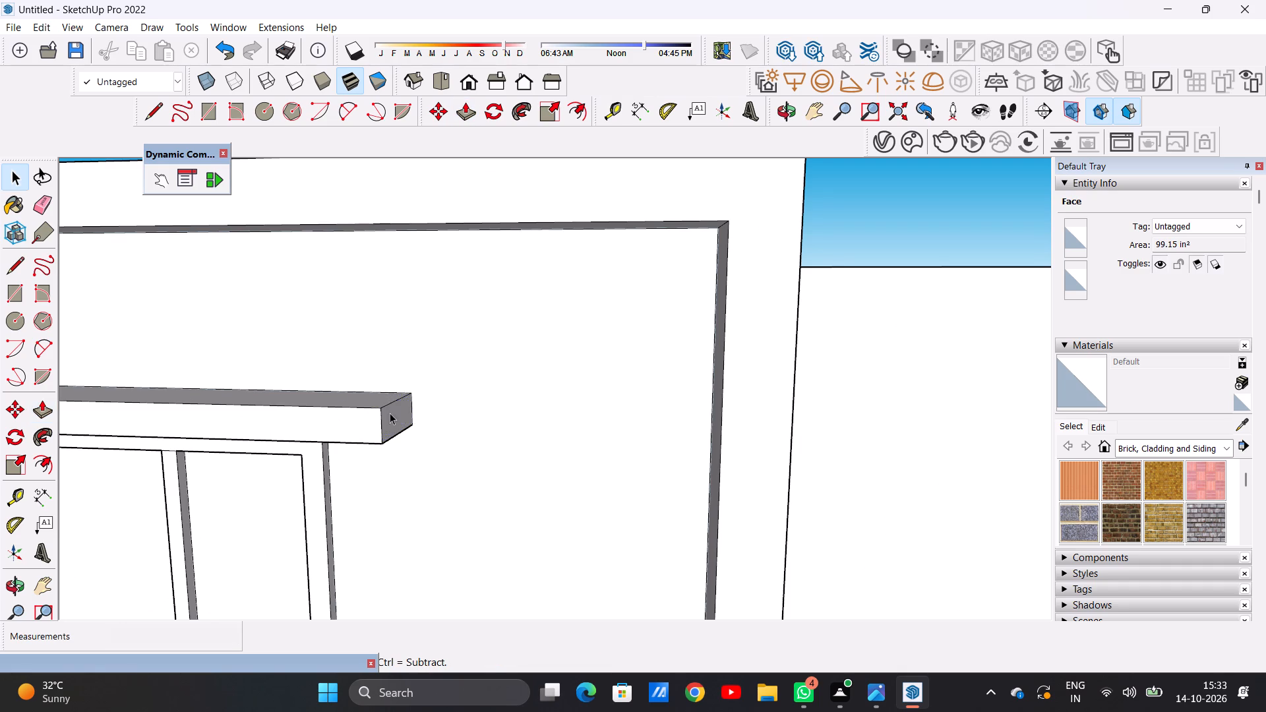
Draw a full-height vertical line on the recessed wall just right of the window, from the recess's bottom edge to its top edge.
{"action": "scroll", "coordinate": [392, 394], "scroll_direction": "down", "scroll_amount": 13}
{"action": "middle_click_drag", "start_coordinate": [355, 398], "coordinate": [440, 397]}
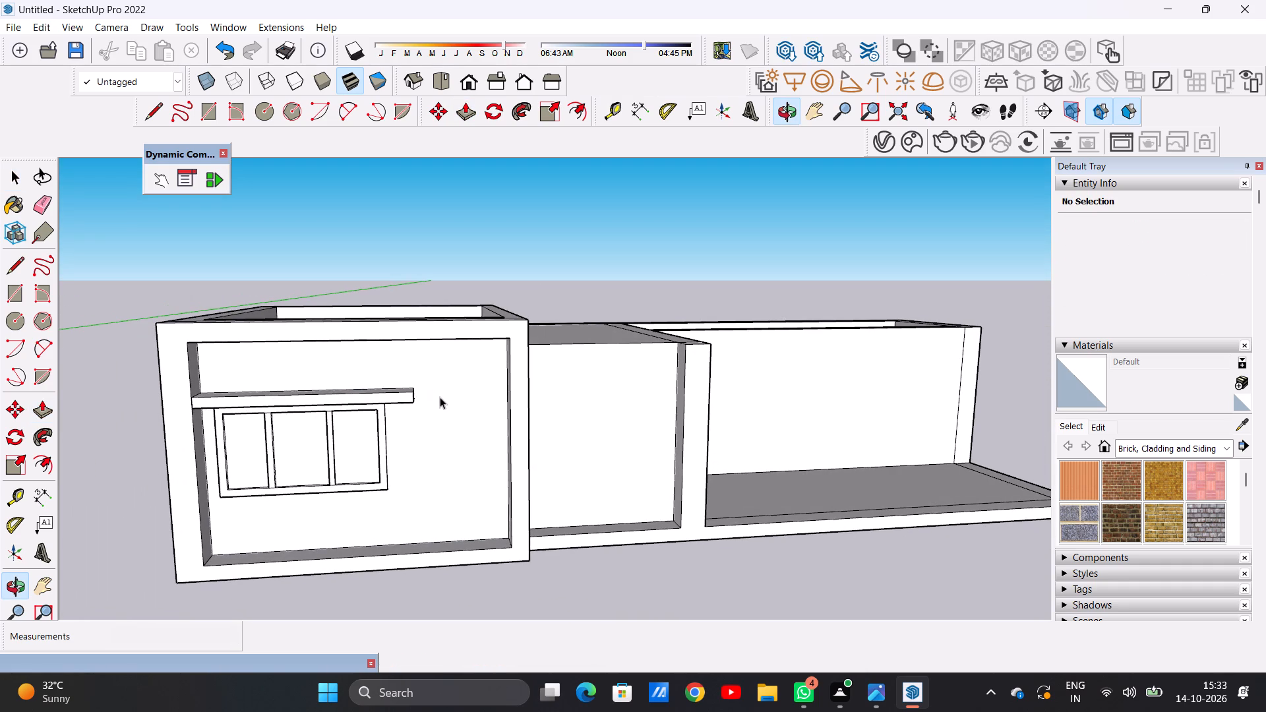
{"action": "key", "text": "l"}
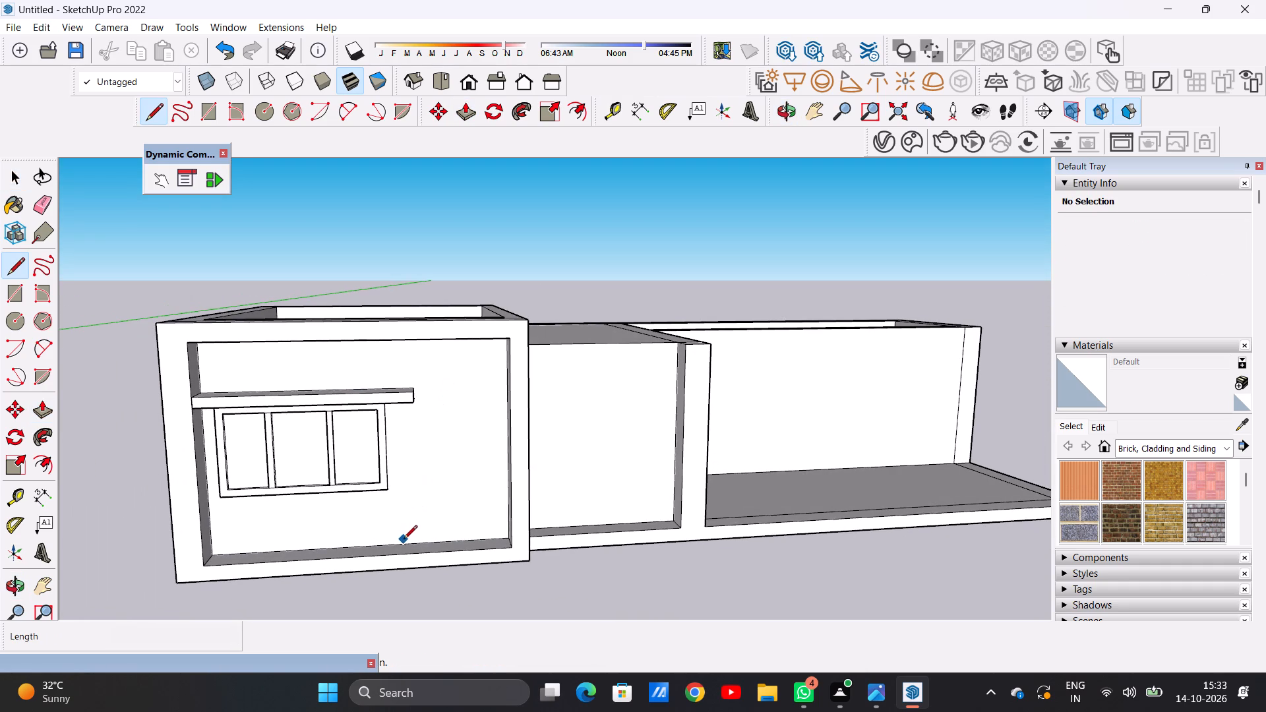
{"action": "left_click", "coordinate": [403, 541]}
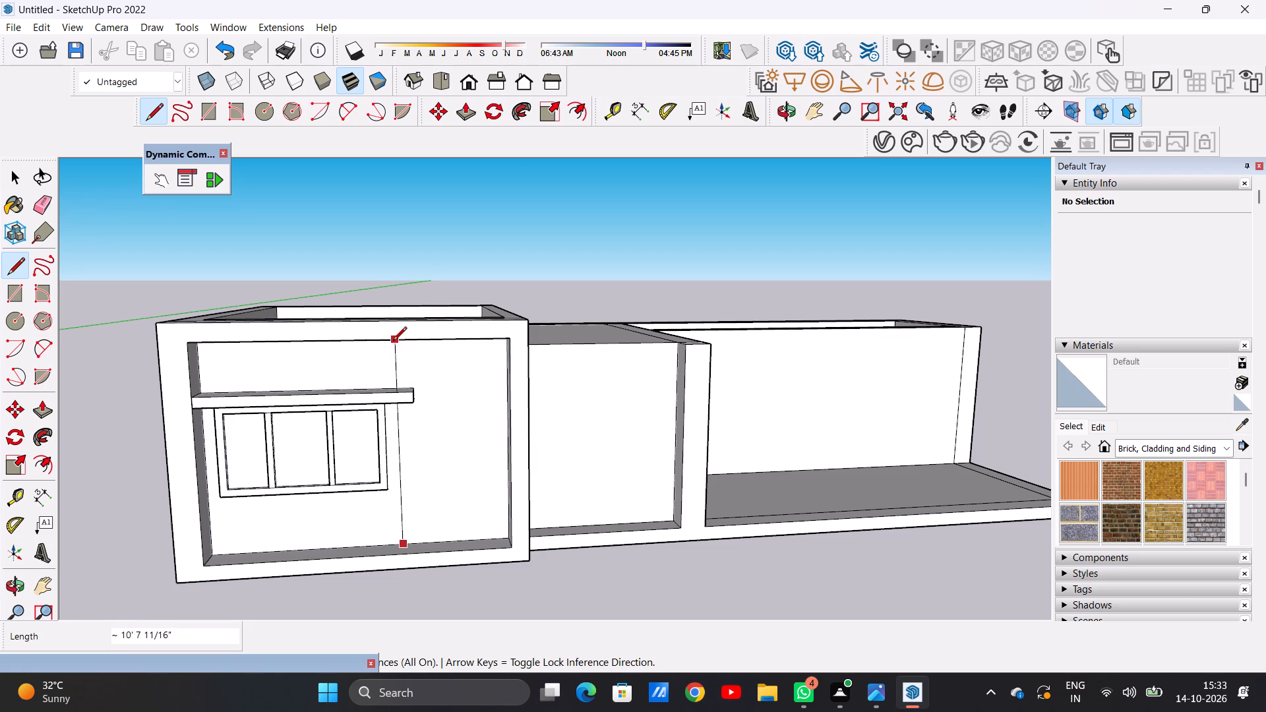
{"action": "middle_click_drag", "start_coordinate": [396, 366], "coordinate": [407, 302]}
{"action": "scroll", "coordinate": [407, 302], "scroll_direction": "up", "scroll_amount": 5}
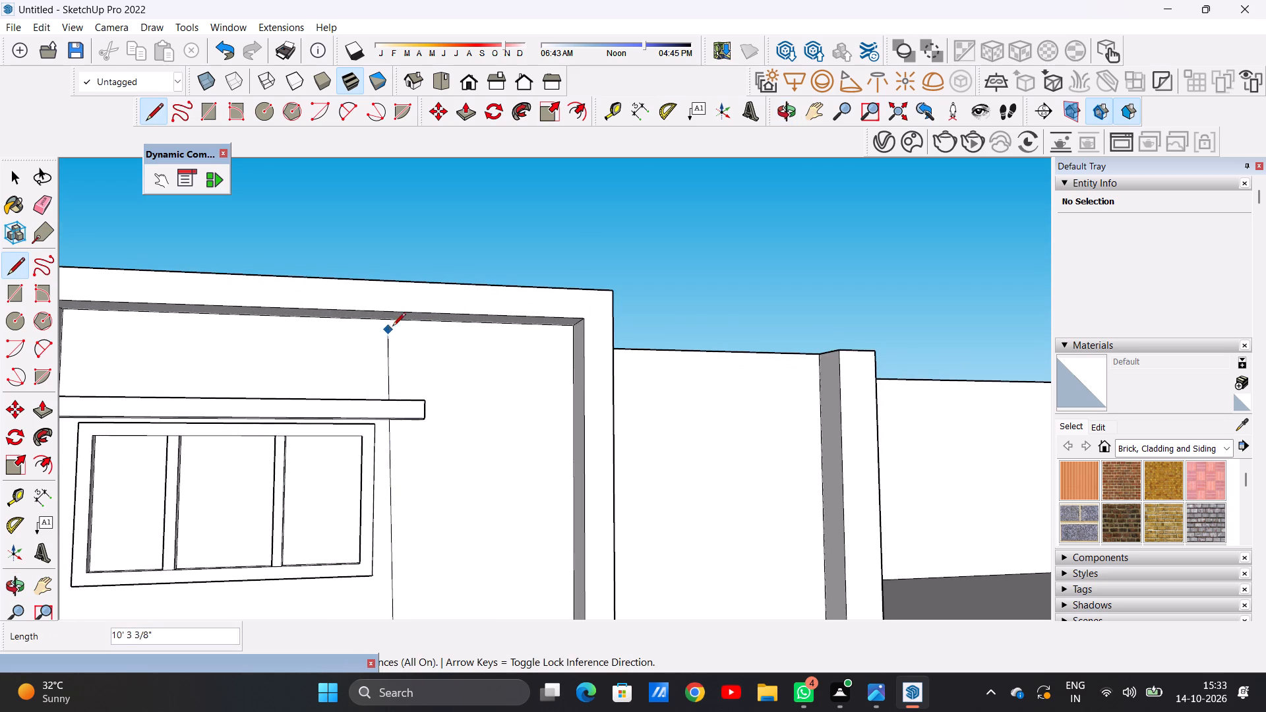
{"action": "left_click", "coordinate": [398, 322]}
{"action": "key", "text": "space"}
Examine the divided recessed wall, including where the vertical line passes behind the sunshade's right end.
{"action": "scroll", "coordinate": [411, 442], "scroll_direction": "down", "scroll_amount": 5}
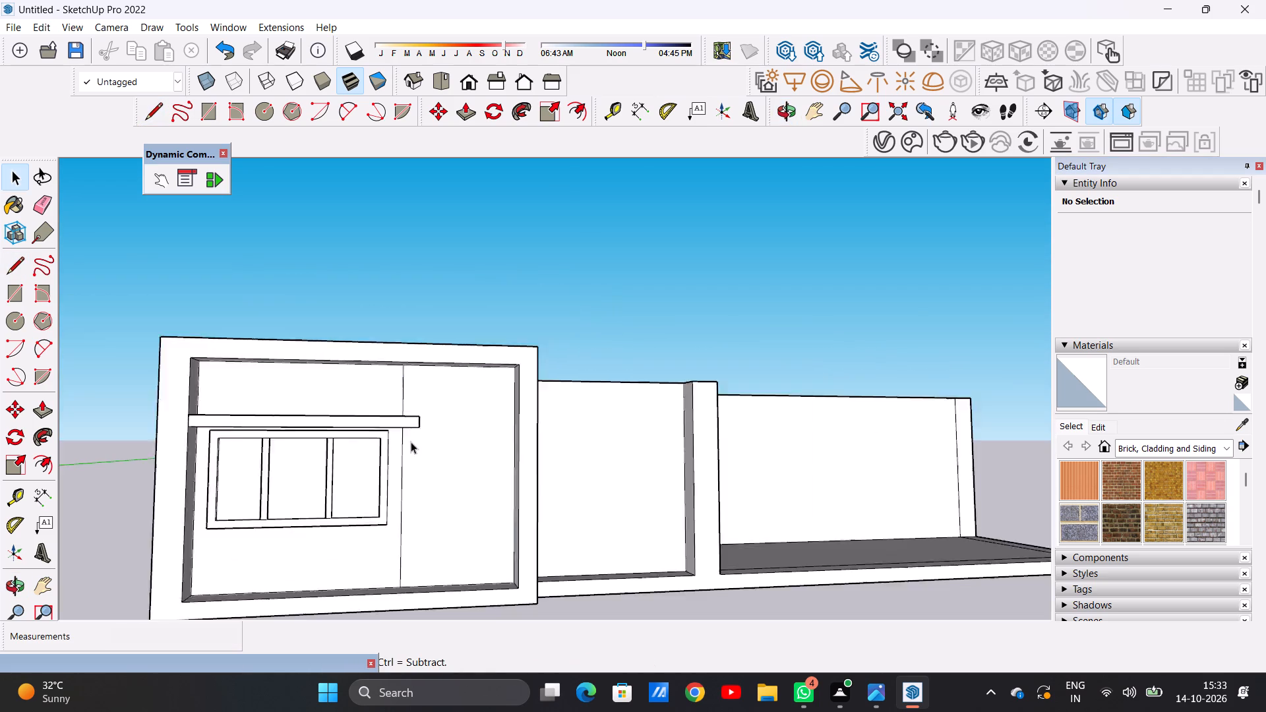
{"action": "scroll", "coordinate": [411, 442], "scroll_direction": "down", "scroll_amount": 2}
{"action": "middle_click_drag", "start_coordinate": [442, 444], "coordinate": [437, 465]}
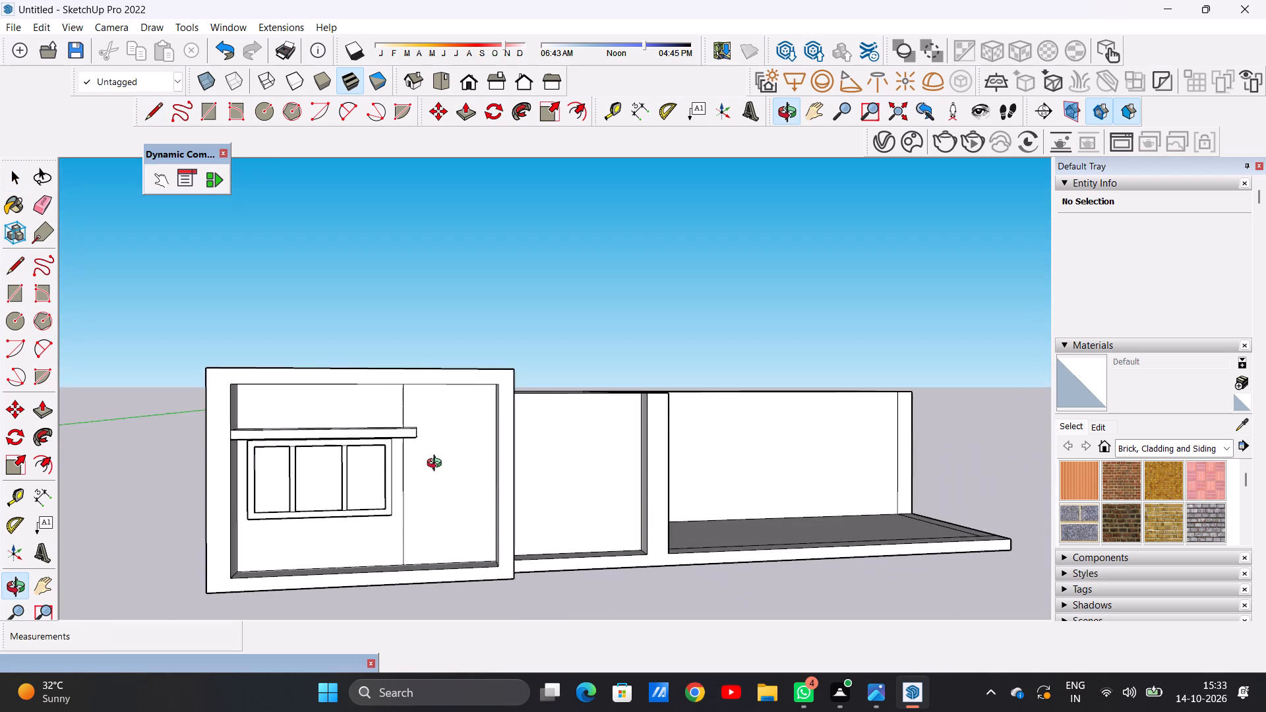
{"action": "middle_click_drag", "start_coordinate": [437, 465], "coordinate": [389, 473]}
{"action": "scroll", "coordinate": [388, 494], "scroll_direction": "down", "scroll_amount": 4}
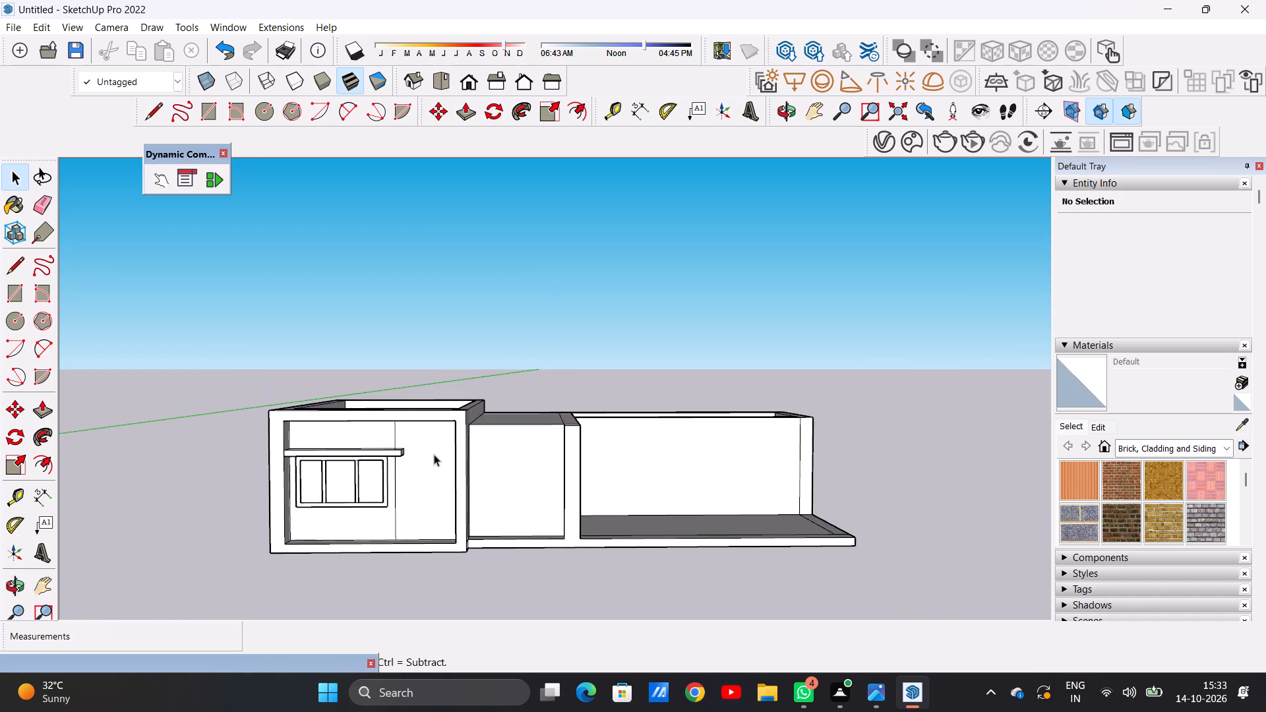
{"action": "scroll", "coordinate": [434, 454], "scroll_direction": "up", "scroll_amount": 20}
{"action": "middle_click_drag", "start_coordinate": [362, 509], "coordinate": [406, 298]}
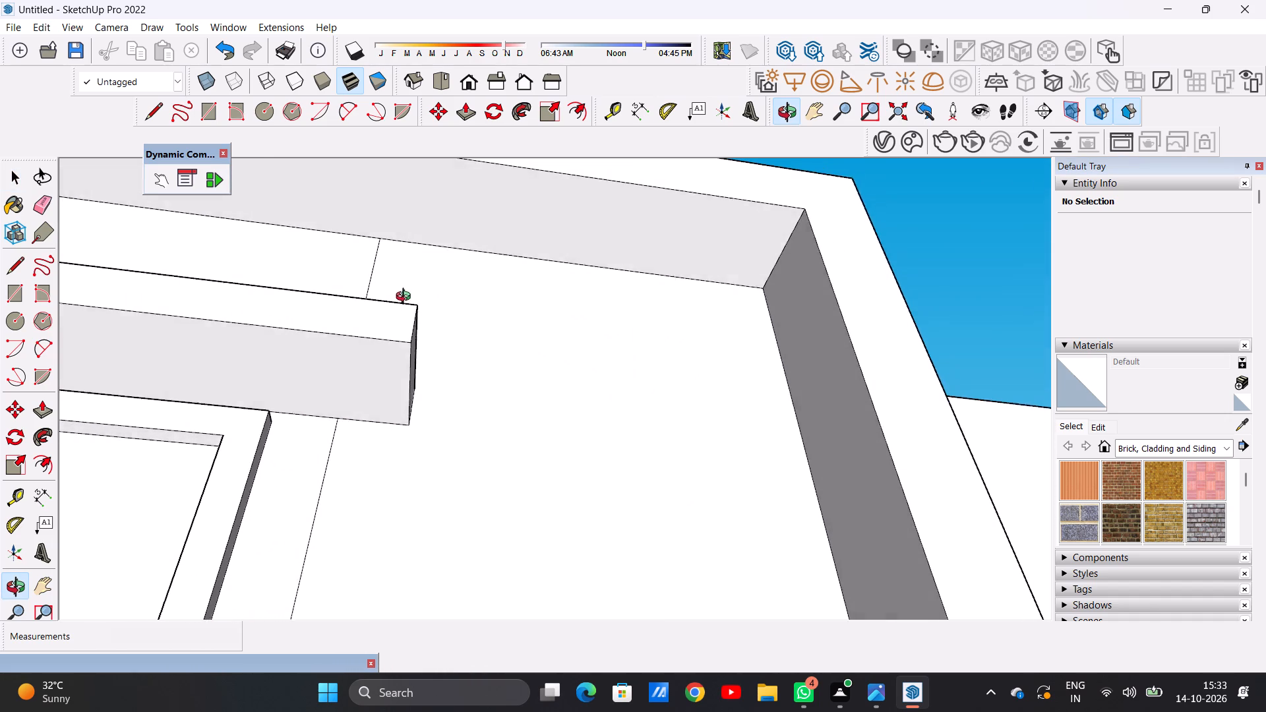
{"action": "middle_click_drag", "start_coordinate": [406, 298], "coordinate": [405, 541]}
{"action": "scroll", "coordinate": [405, 541], "scroll_direction": "up", "scroll_amount": 1}
{"action": "scroll", "coordinate": [349, 452], "scroll_direction": "down", "scroll_amount": 2}
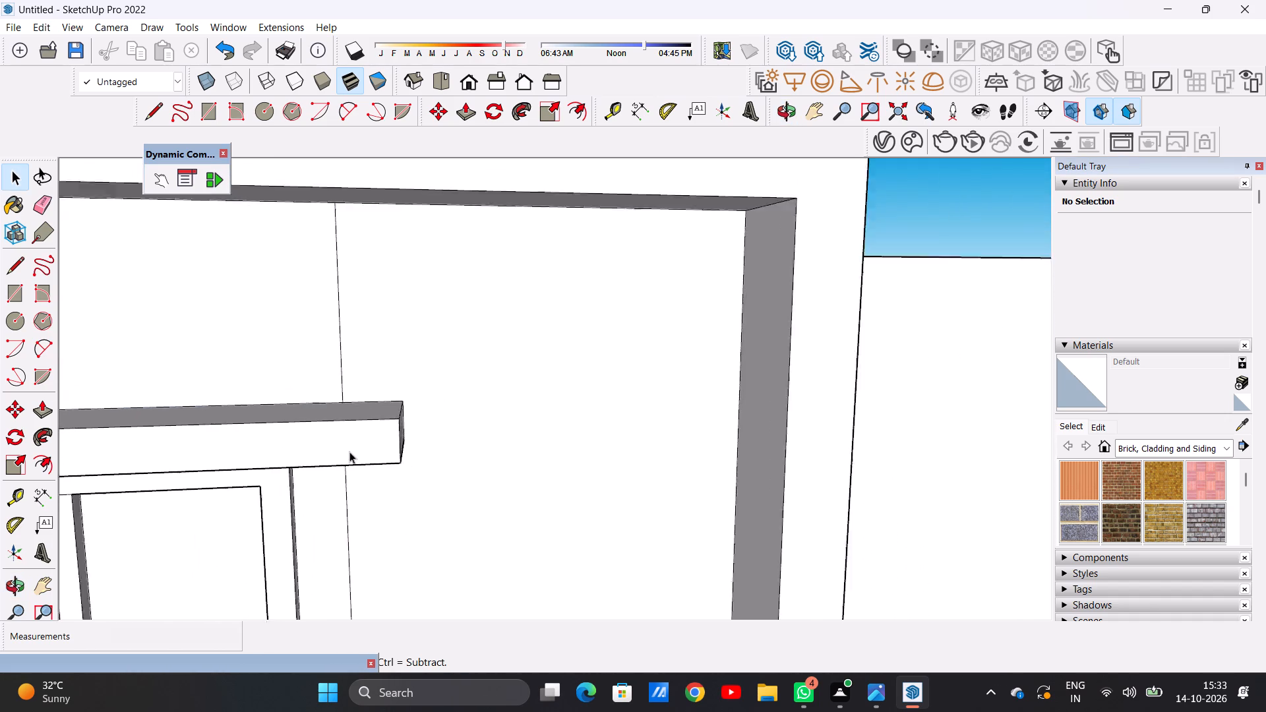
{"action": "scroll", "coordinate": [349, 452], "scroll_direction": "down", "scroll_amount": 20}
{"action": "scroll", "coordinate": [349, 452], "scroll_direction": "down", "scroll_amount": 2}
{"action": "scroll", "coordinate": [446, 478], "scroll_direction": "up", "scroll_amount": 6}
{"action": "middle_click_drag", "start_coordinate": [446, 479], "coordinate": [410, 477]}
{"action": "scroll", "coordinate": [410, 477], "scroll_direction": "down", "scroll_amount": 4}
{"action": "scroll", "coordinate": [410, 477], "scroll_direction": "up", "scroll_amount": 5}
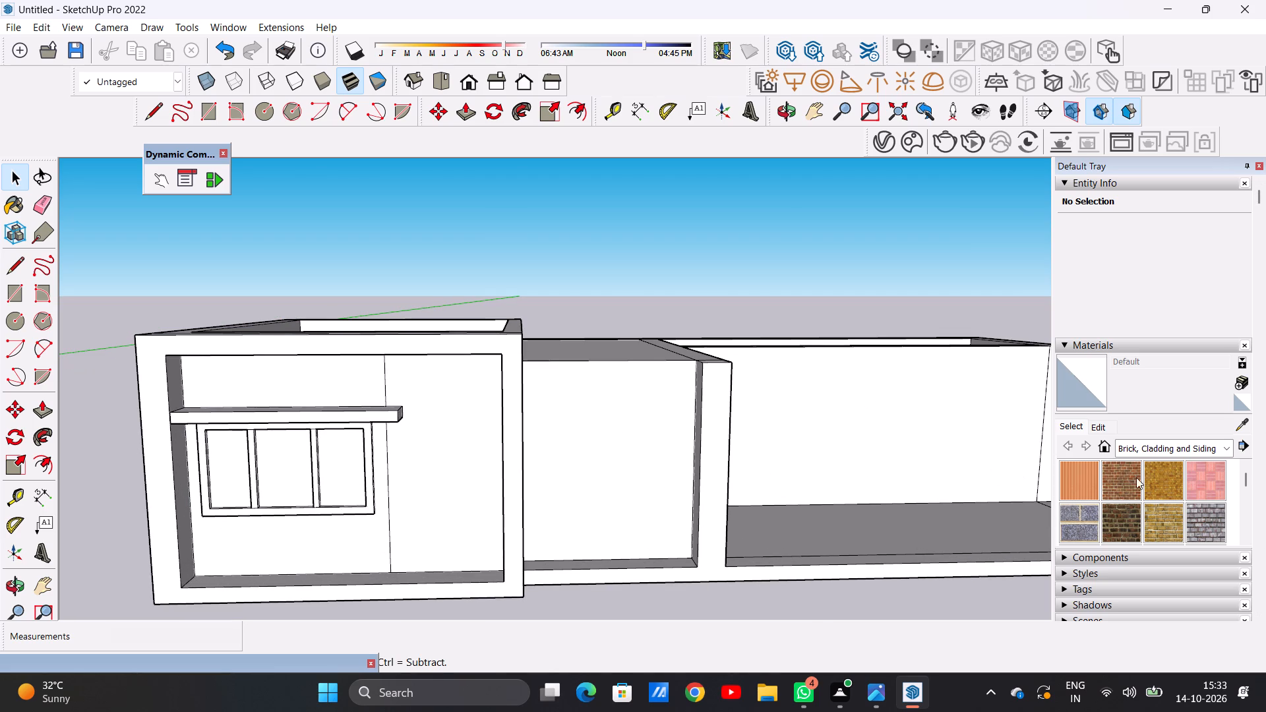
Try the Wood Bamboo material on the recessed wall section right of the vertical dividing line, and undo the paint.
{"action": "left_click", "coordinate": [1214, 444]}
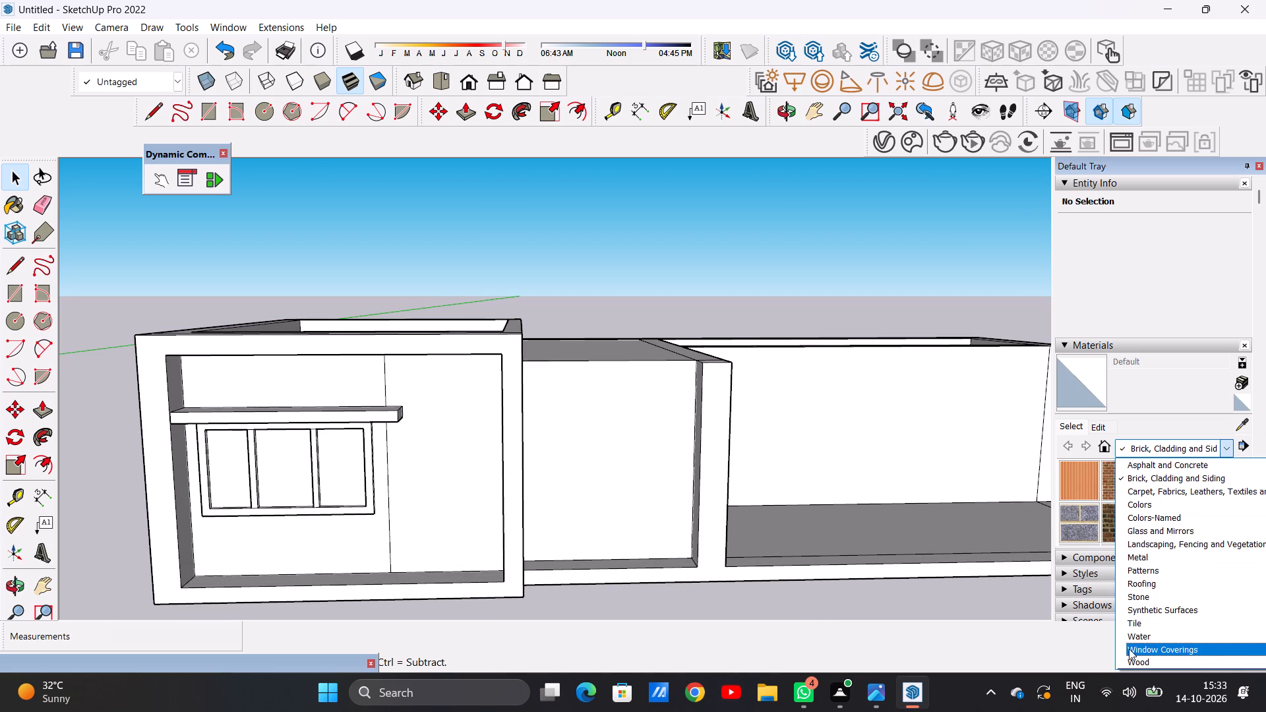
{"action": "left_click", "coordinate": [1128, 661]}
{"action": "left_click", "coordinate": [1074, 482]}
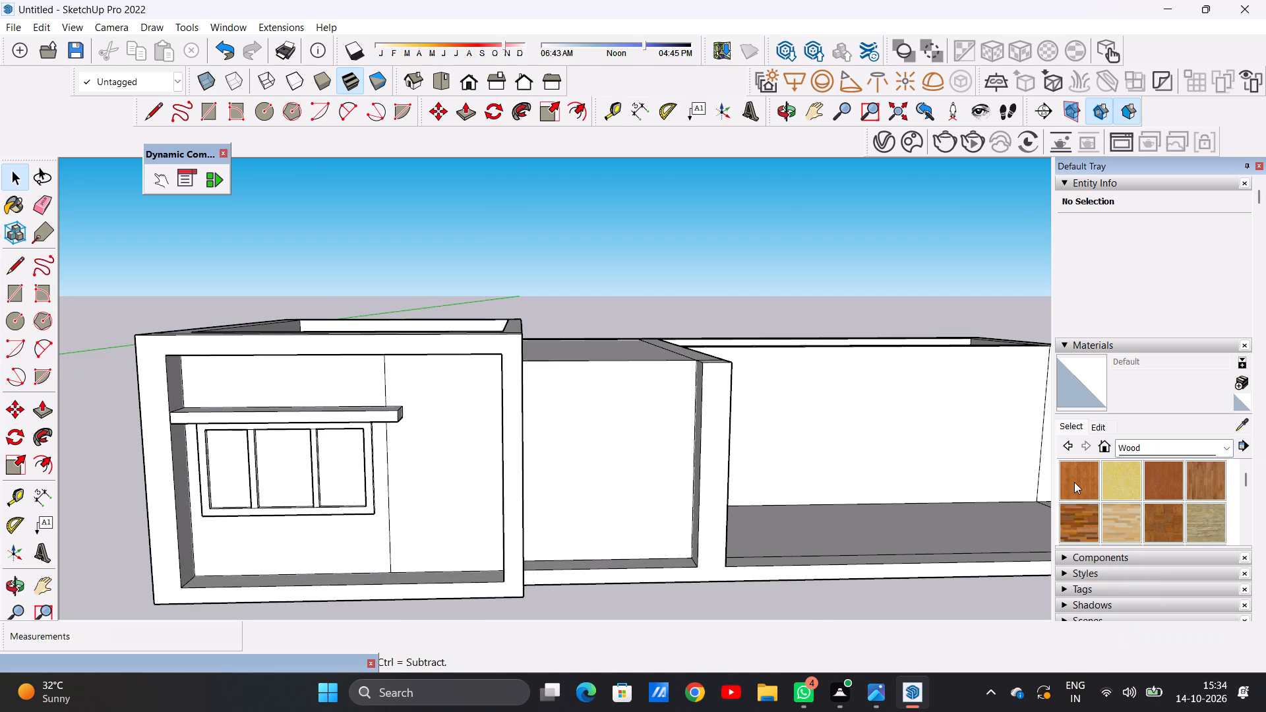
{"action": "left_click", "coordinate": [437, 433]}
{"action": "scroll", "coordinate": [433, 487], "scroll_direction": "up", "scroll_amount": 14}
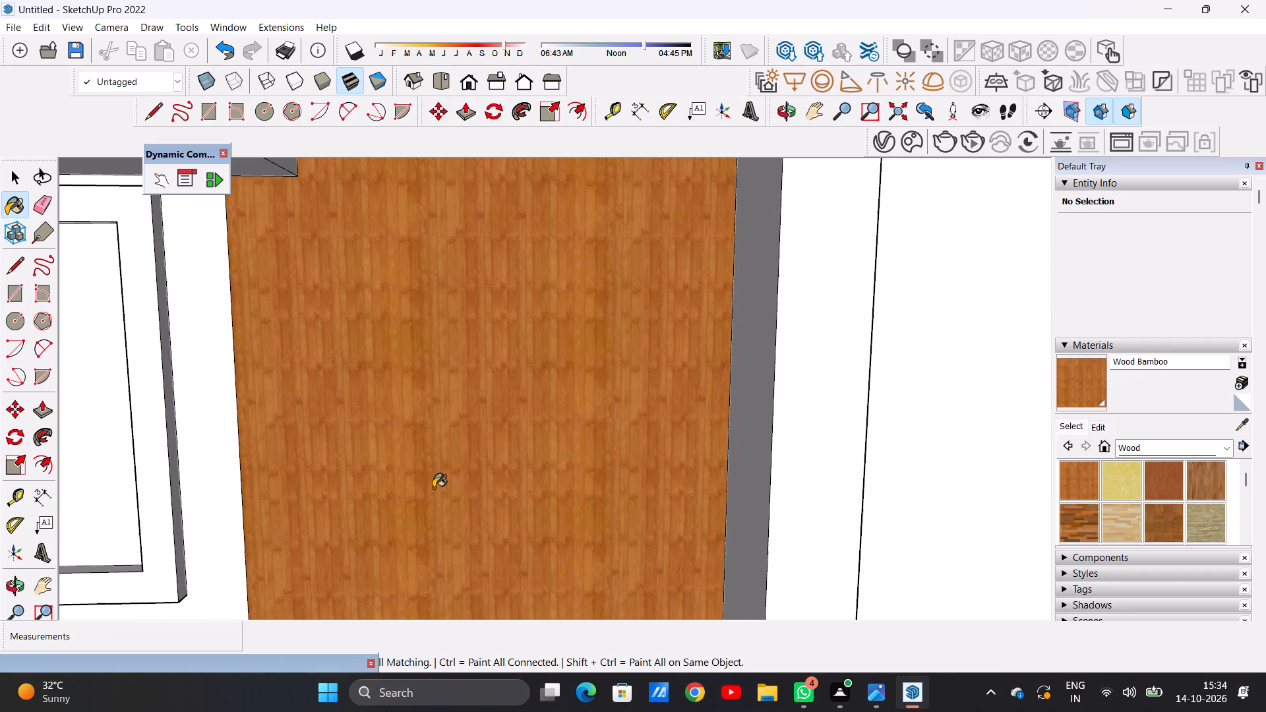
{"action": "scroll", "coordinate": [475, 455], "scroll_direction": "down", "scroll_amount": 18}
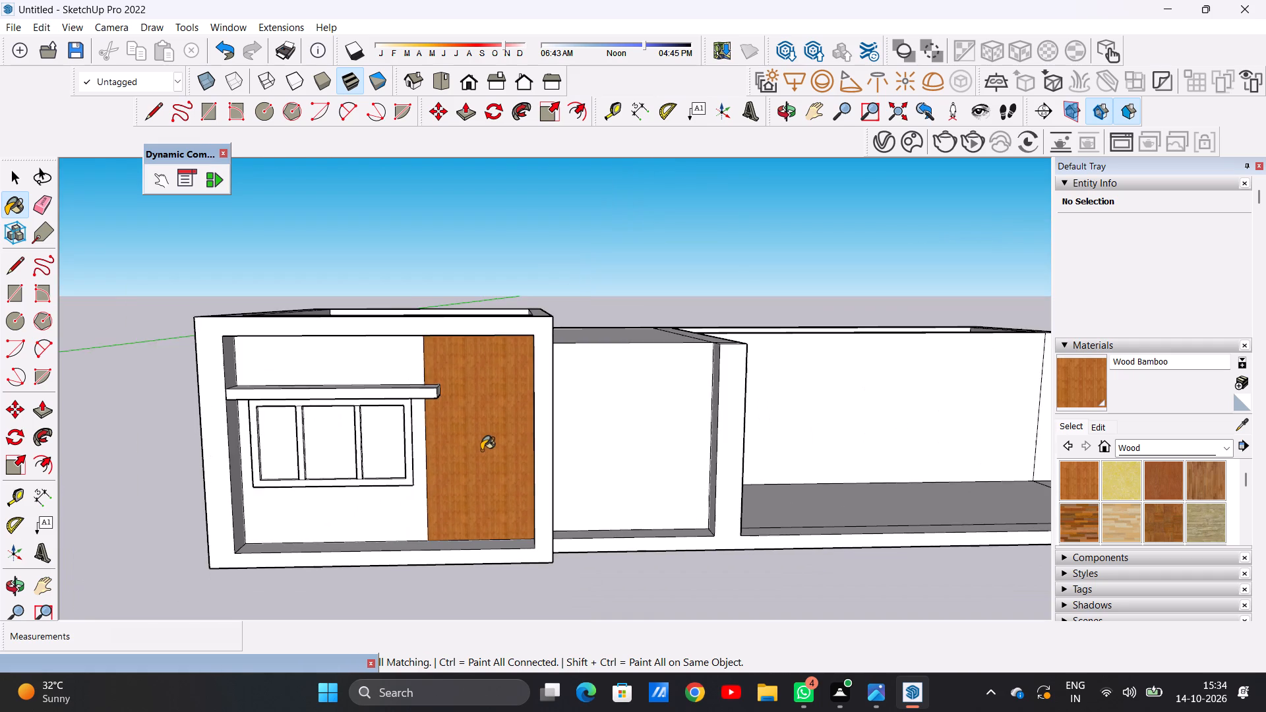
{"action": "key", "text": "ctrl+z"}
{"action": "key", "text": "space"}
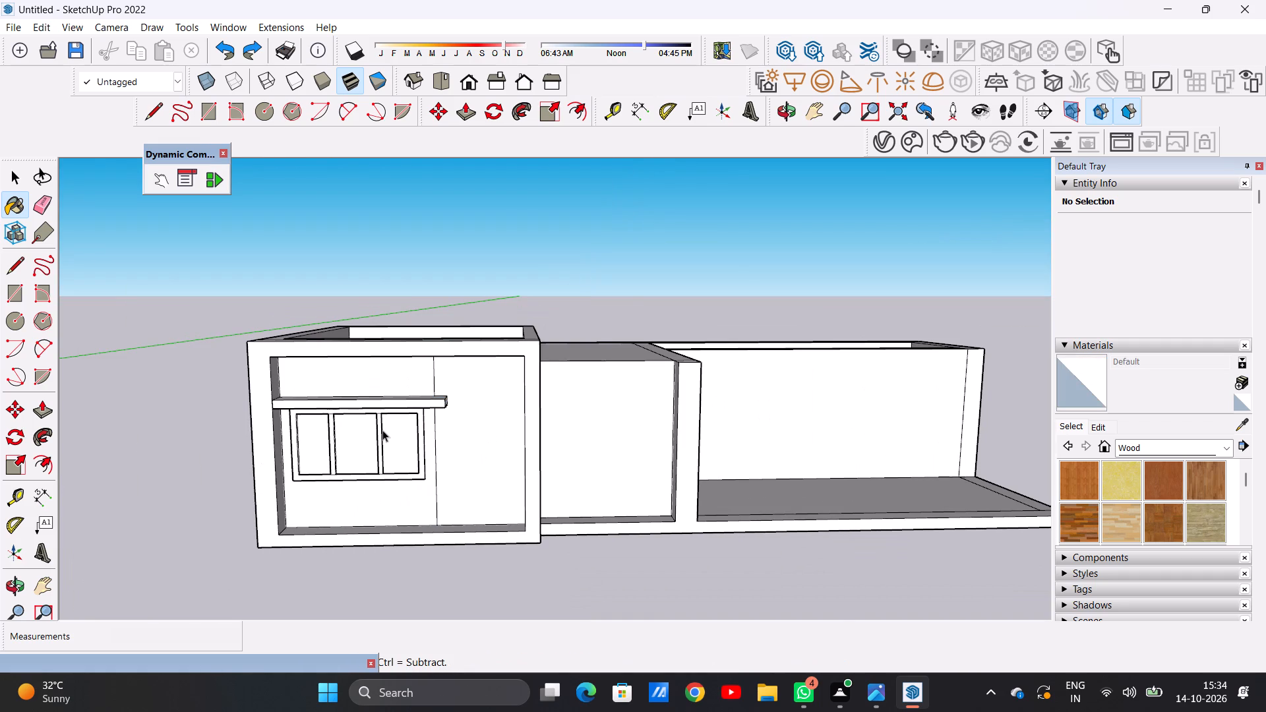
Draw a rectangle on the middle section's front wall, starting near the wall's upper-left corner.
{"action": "scroll", "coordinate": [383, 450], "scroll_direction": "down", "scroll_amount": 4}
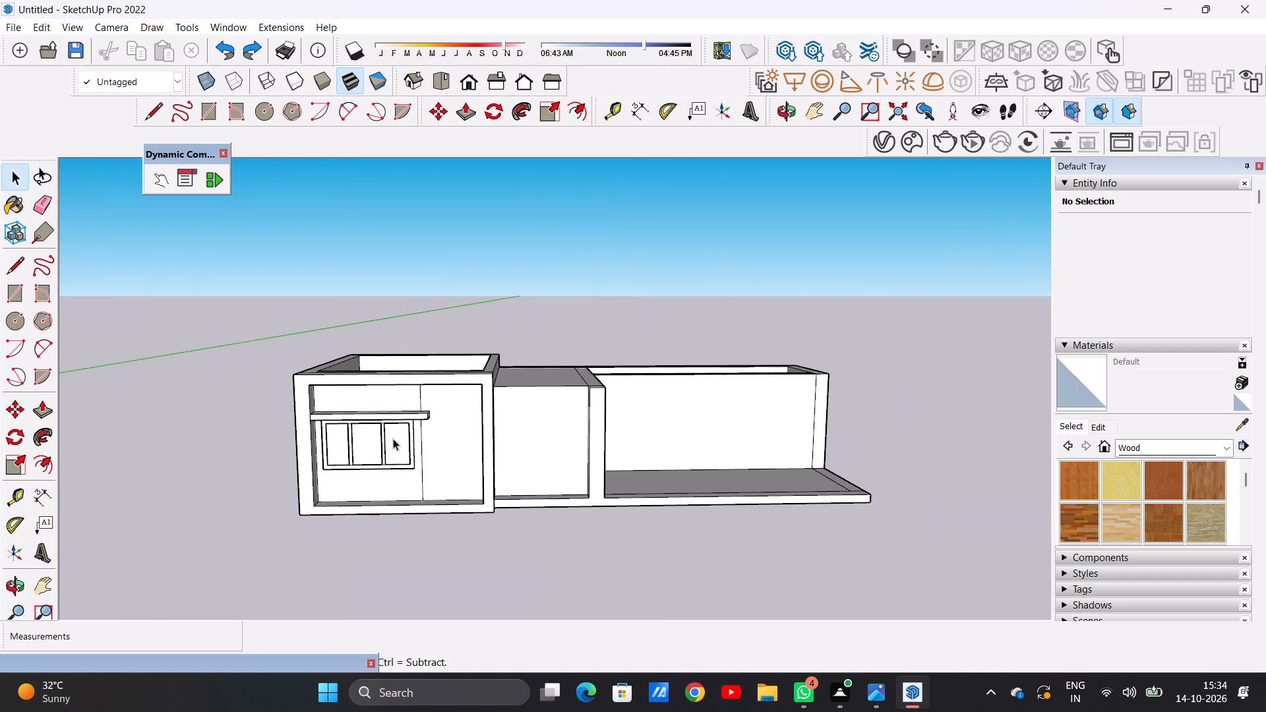
{"action": "scroll", "coordinate": [378, 434], "scroll_direction": "down", "scroll_amount": 4}
{"action": "scroll", "coordinate": [502, 444], "scroll_direction": "up", "scroll_amount": 6}
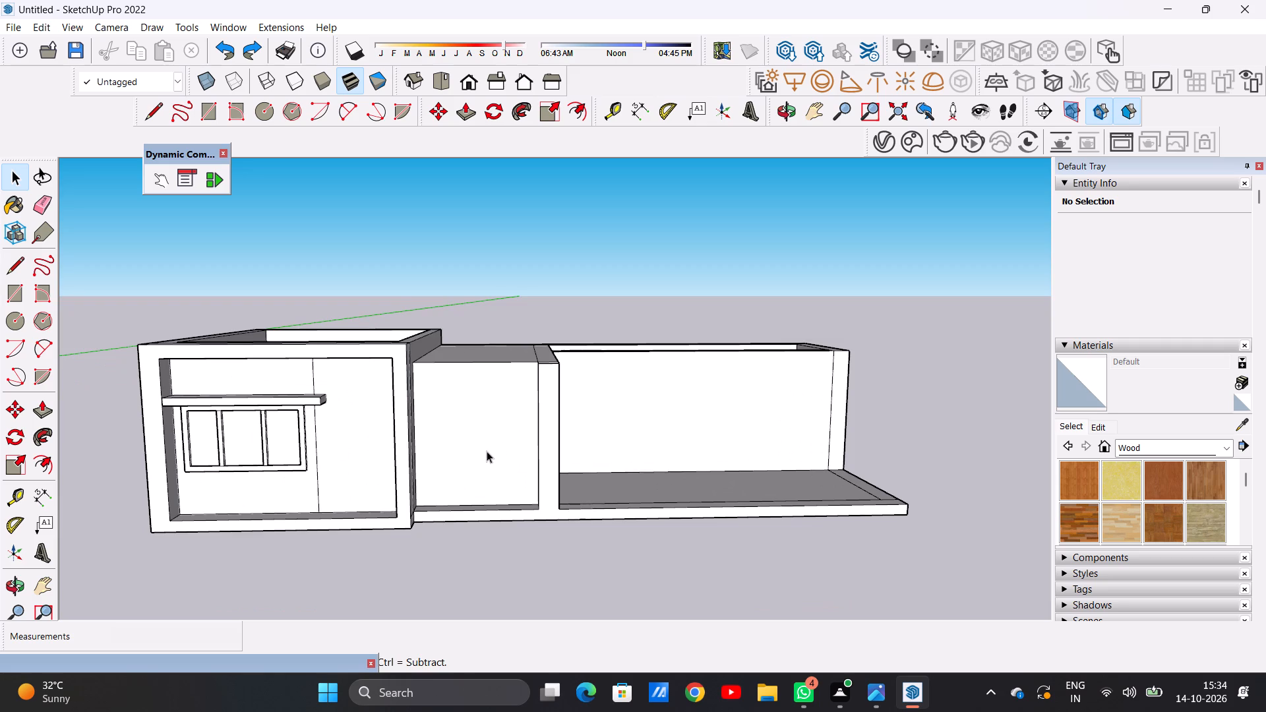
{"action": "middle_click_drag", "start_coordinate": [487, 451], "coordinate": [489, 433]}
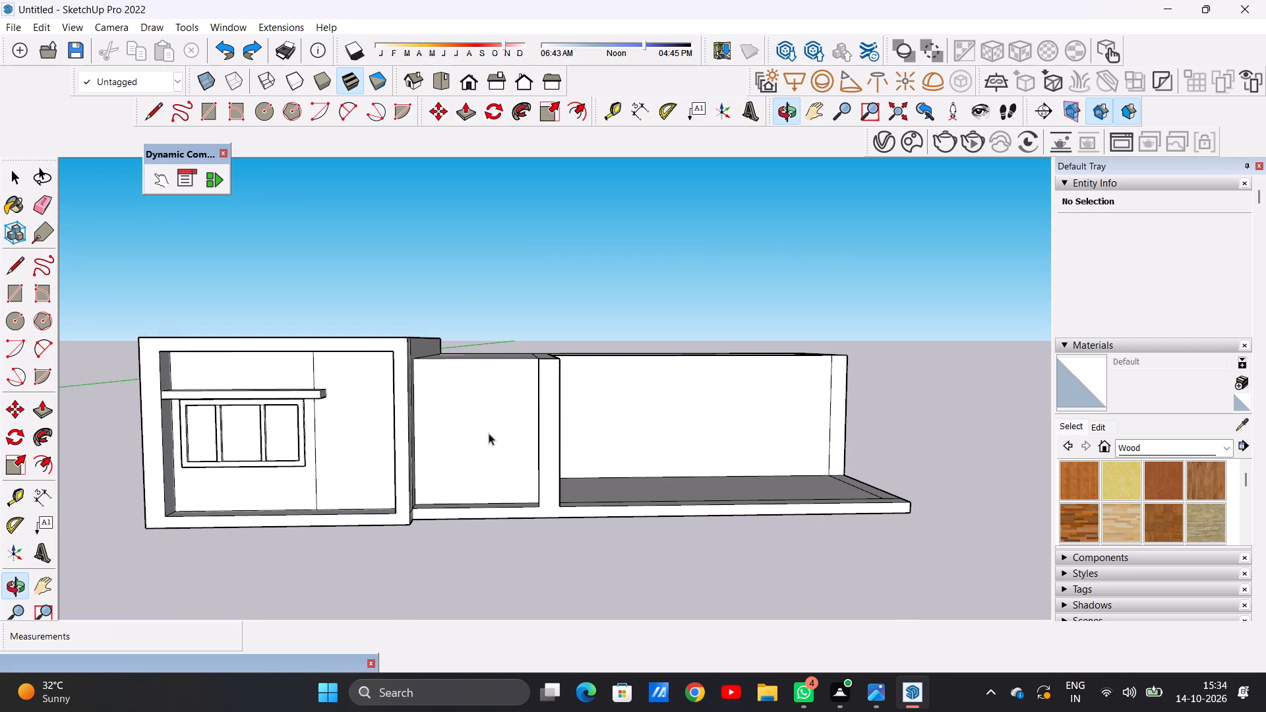
{"action": "scroll", "coordinate": [437, 446], "scroll_direction": "up", "scroll_amount": 2}
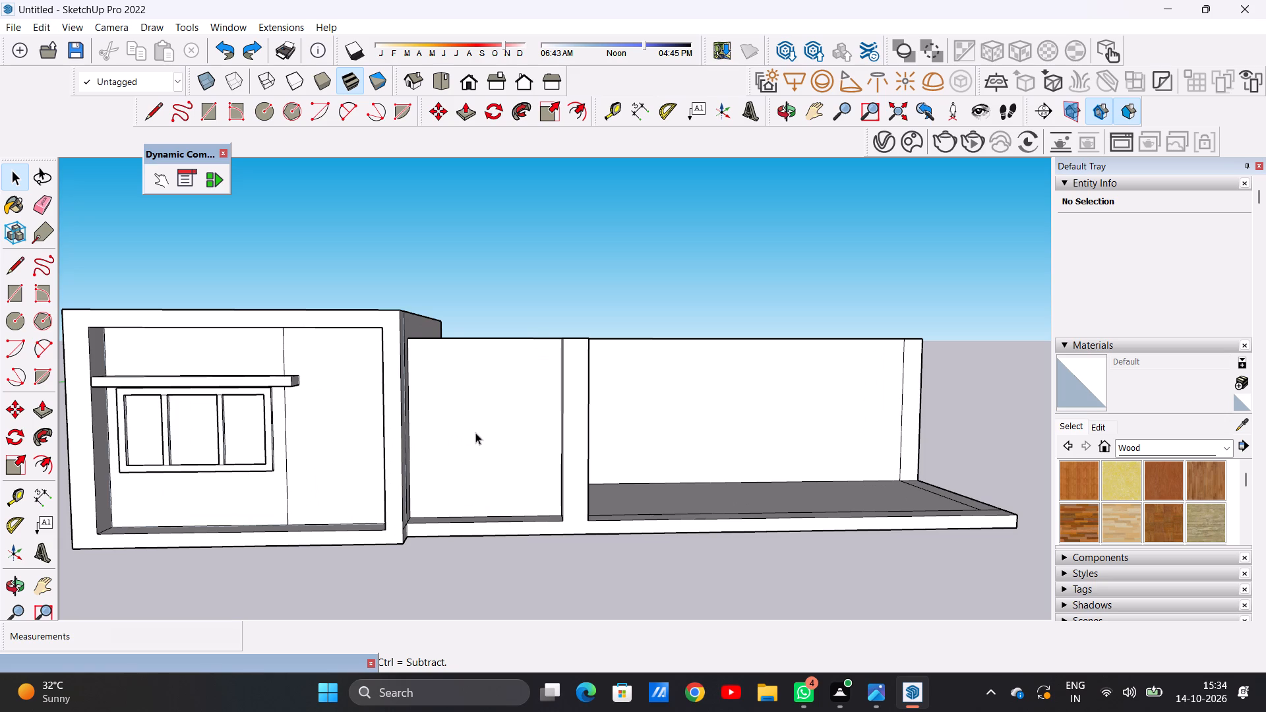
{"action": "key", "text": "r"}
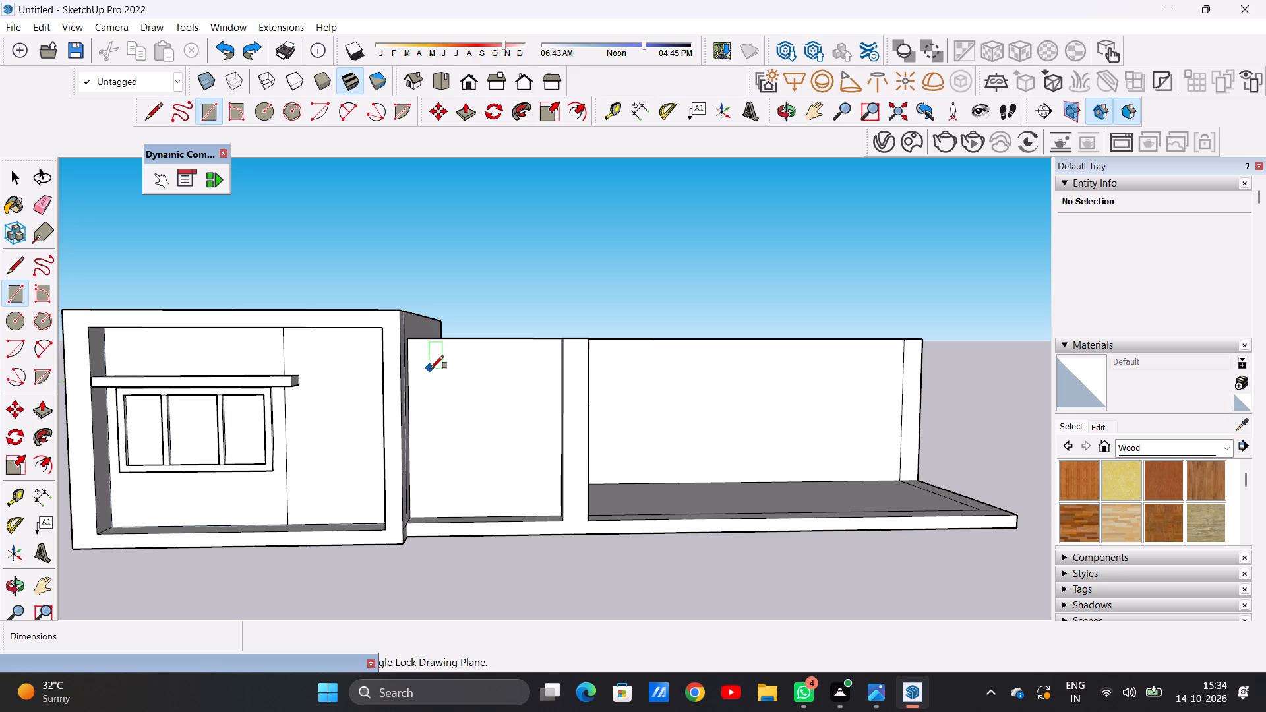
{"action": "left_click", "coordinate": [431, 369]}
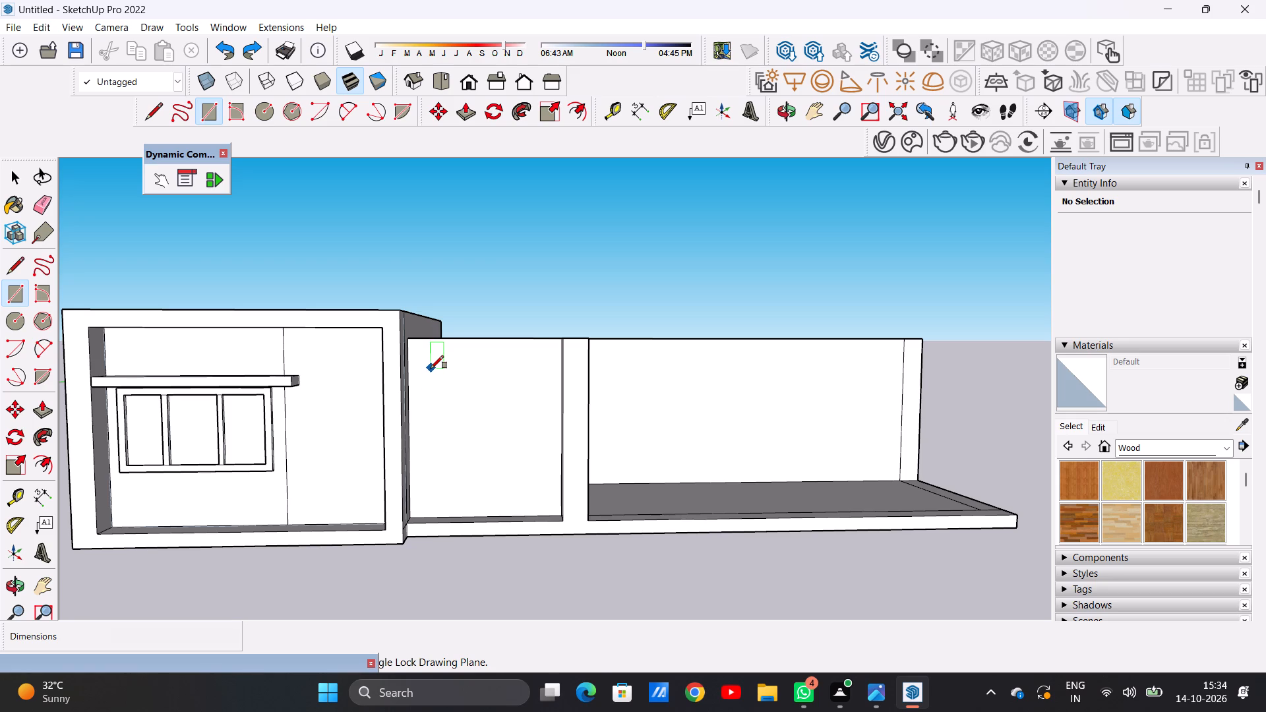
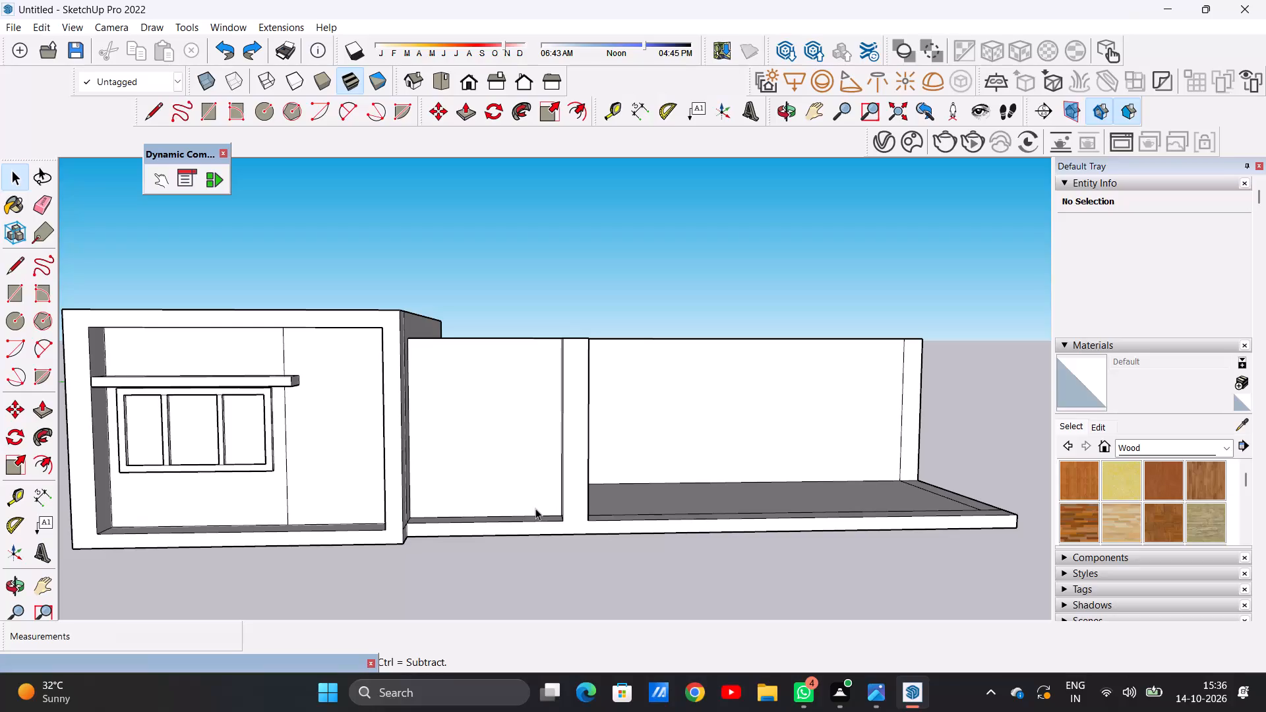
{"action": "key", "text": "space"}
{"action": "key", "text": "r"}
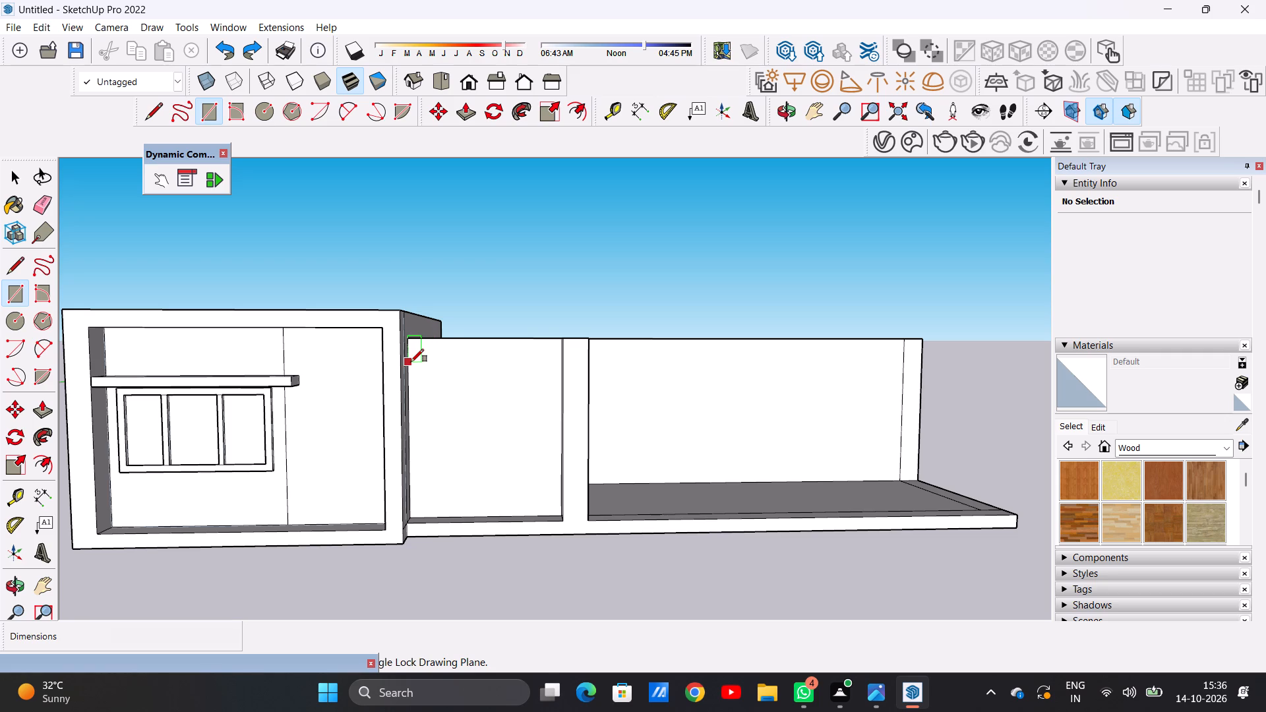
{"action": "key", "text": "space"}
Draw a horizontal line about 8' 6" long across the upper part of the middle section's front wall, edge to edge.
{"action": "scroll", "coordinate": [469, 436], "scroll_direction": "down", "scroll_amount": 5}
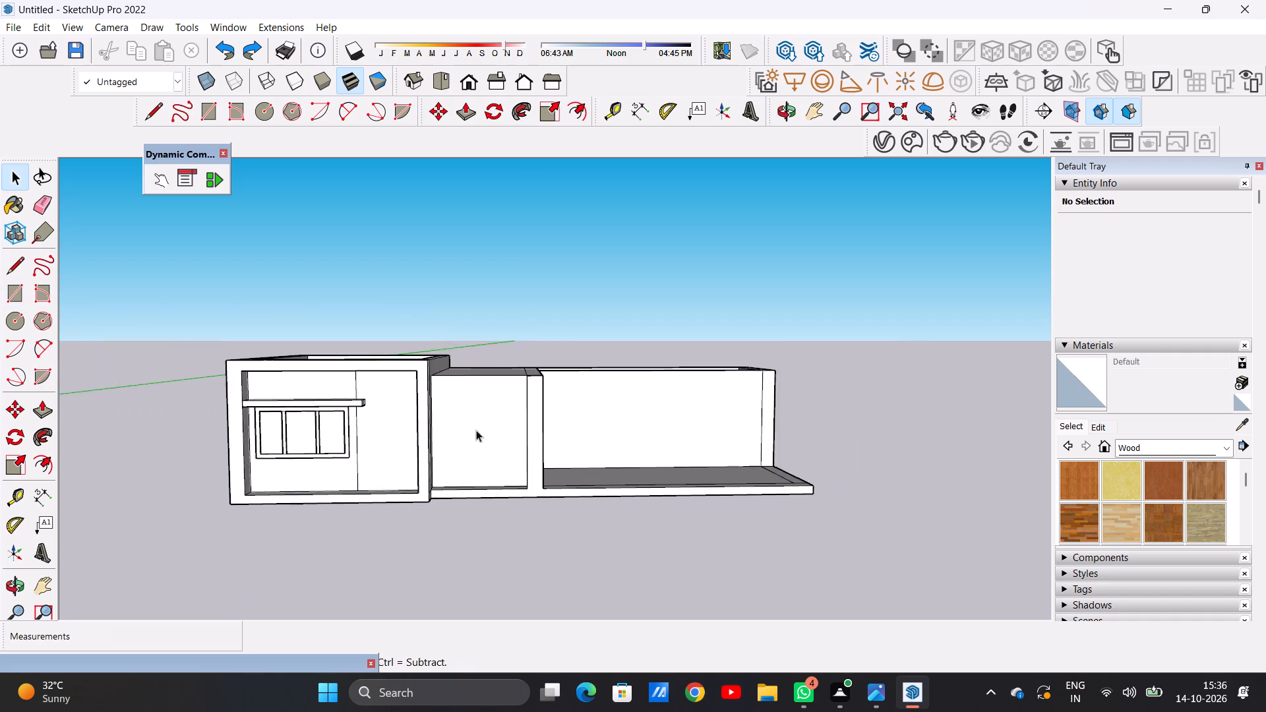
{"action": "scroll", "coordinate": [476, 430], "scroll_direction": "down", "scroll_amount": 1}
{"action": "middle_click_drag", "start_coordinate": [504, 395], "coordinate": [514, 496]}
{"action": "middle_click_drag", "start_coordinate": [514, 496], "coordinate": [473, 452]}
{"action": "scroll", "coordinate": [467, 432], "scroll_direction": "up", "scroll_amount": 9}
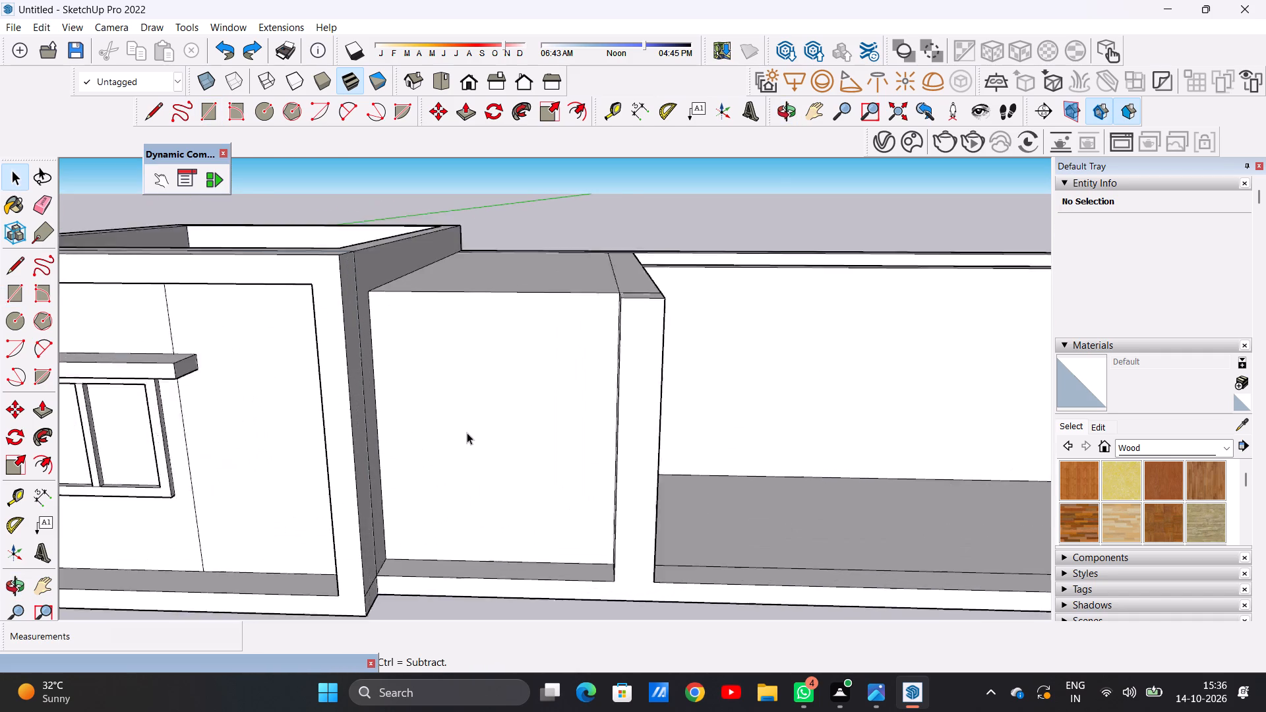
{"action": "scroll", "coordinate": [467, 432], "scroll_direction": "up", "scroll_amount": 2}
{"action": "key", "text": "l"}
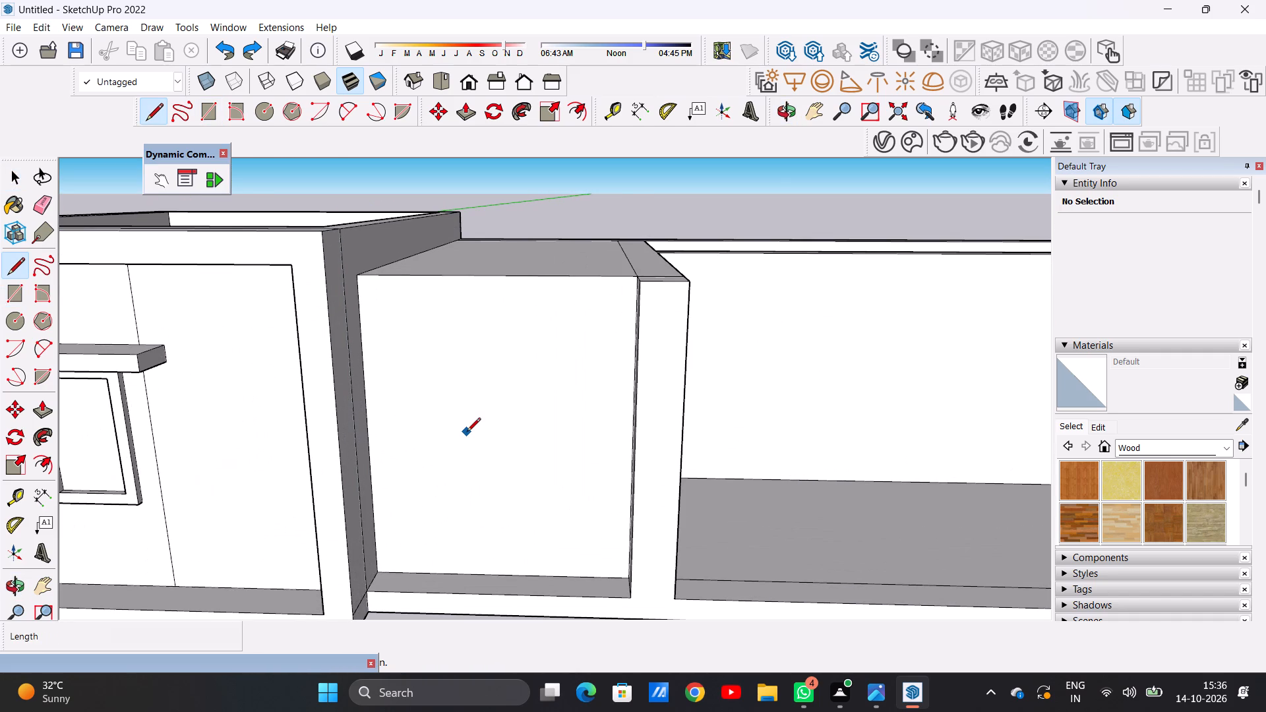
{"action": "left_click", "coordinate": [363, 359]}
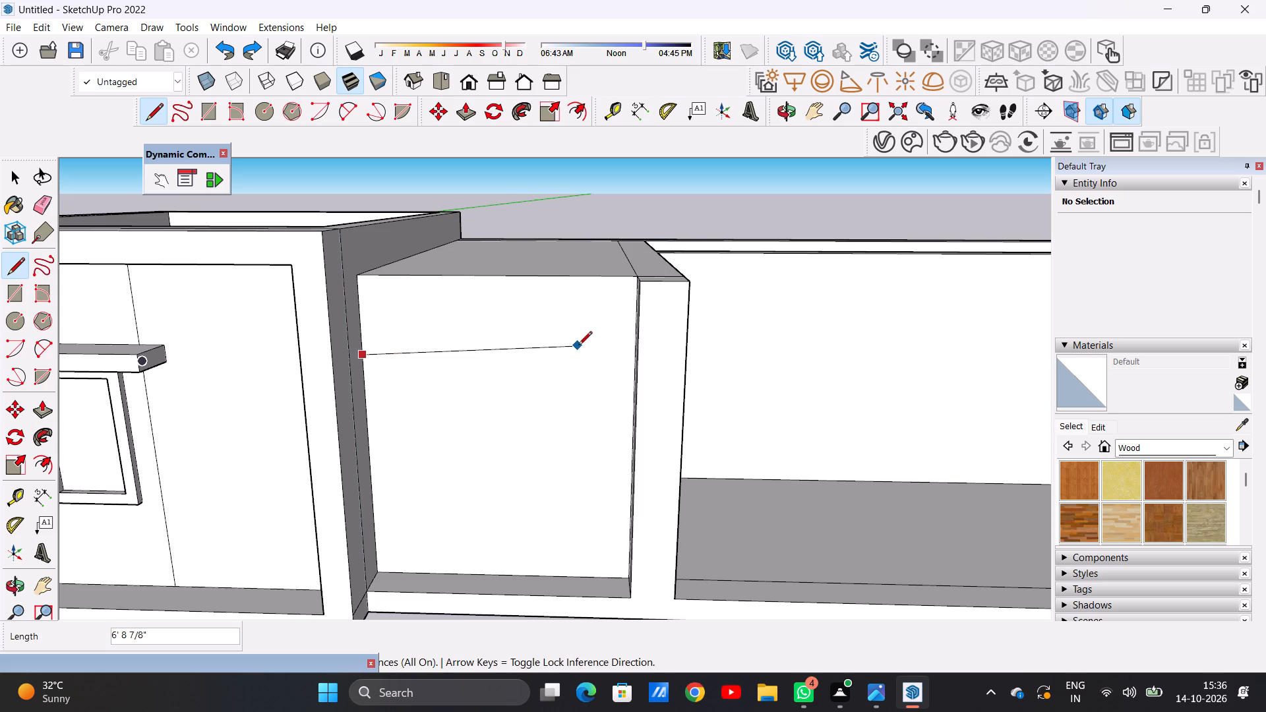
{"action": "middle_click_drag", "start_coordinate": [545, 364], "coordinate": [620, 364]}
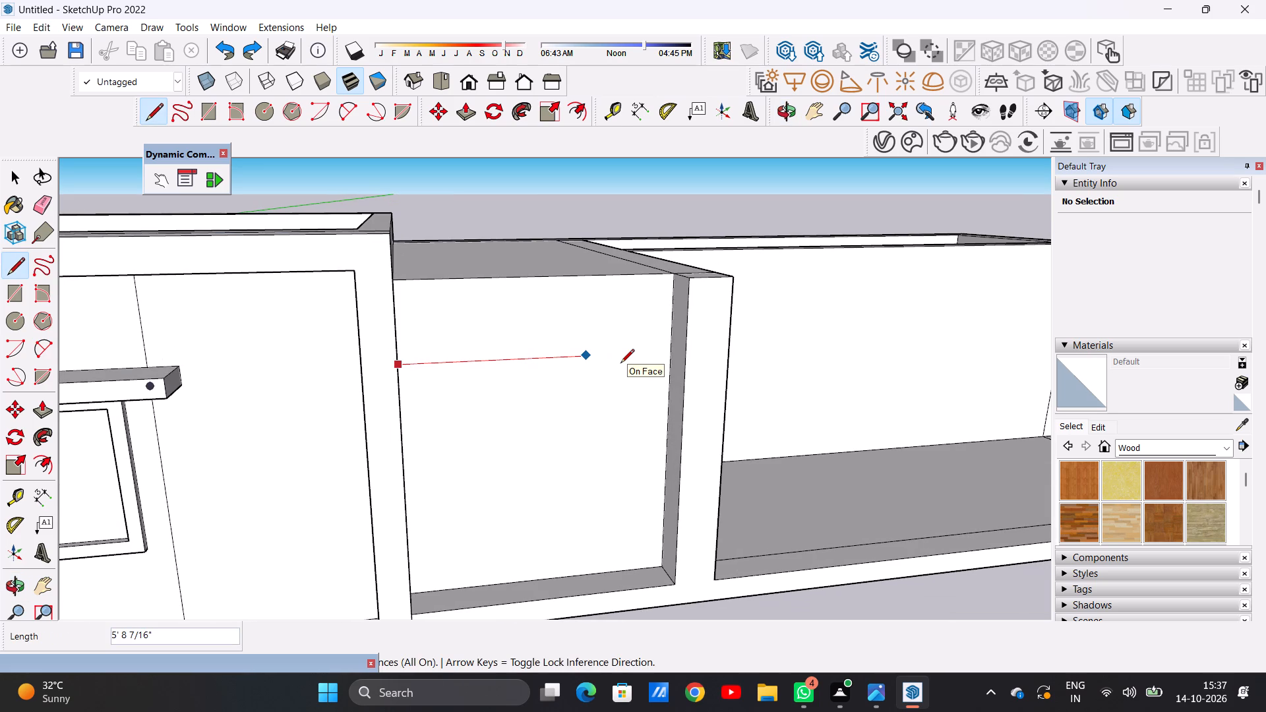
{"action": "left_click", "coordinate": [670, 347]}
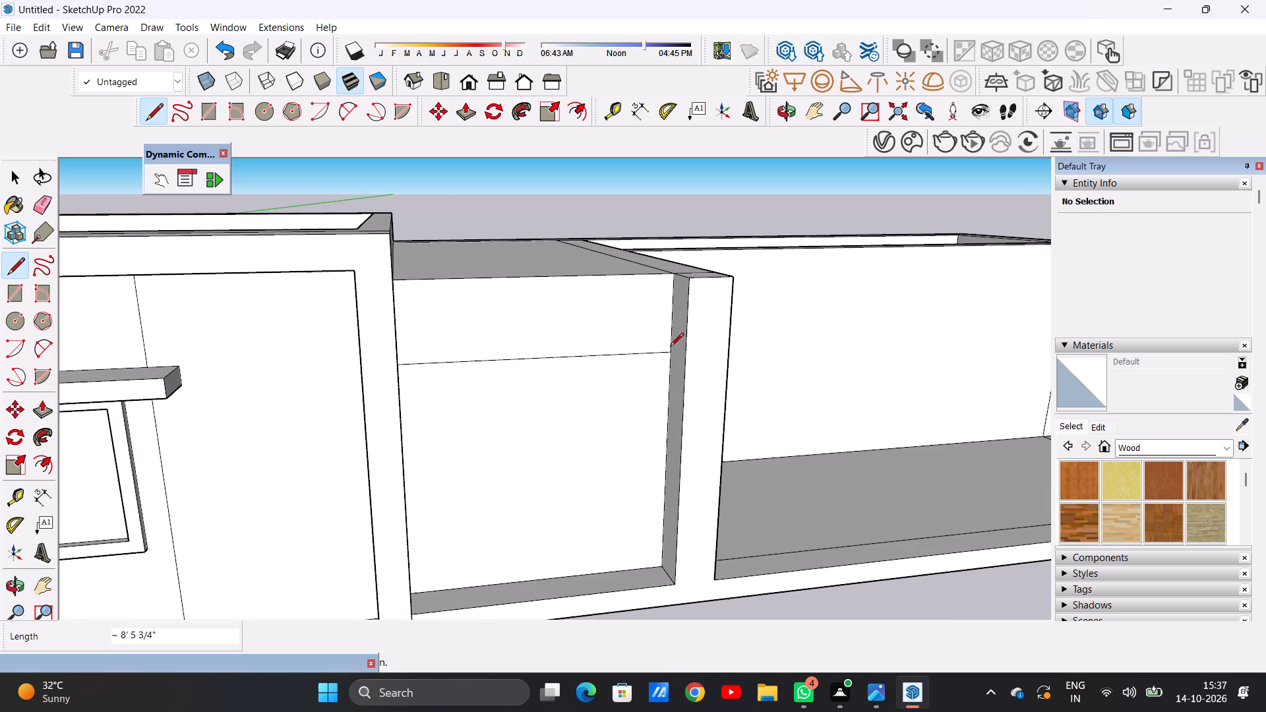
{"action": "key", "text": "space"}
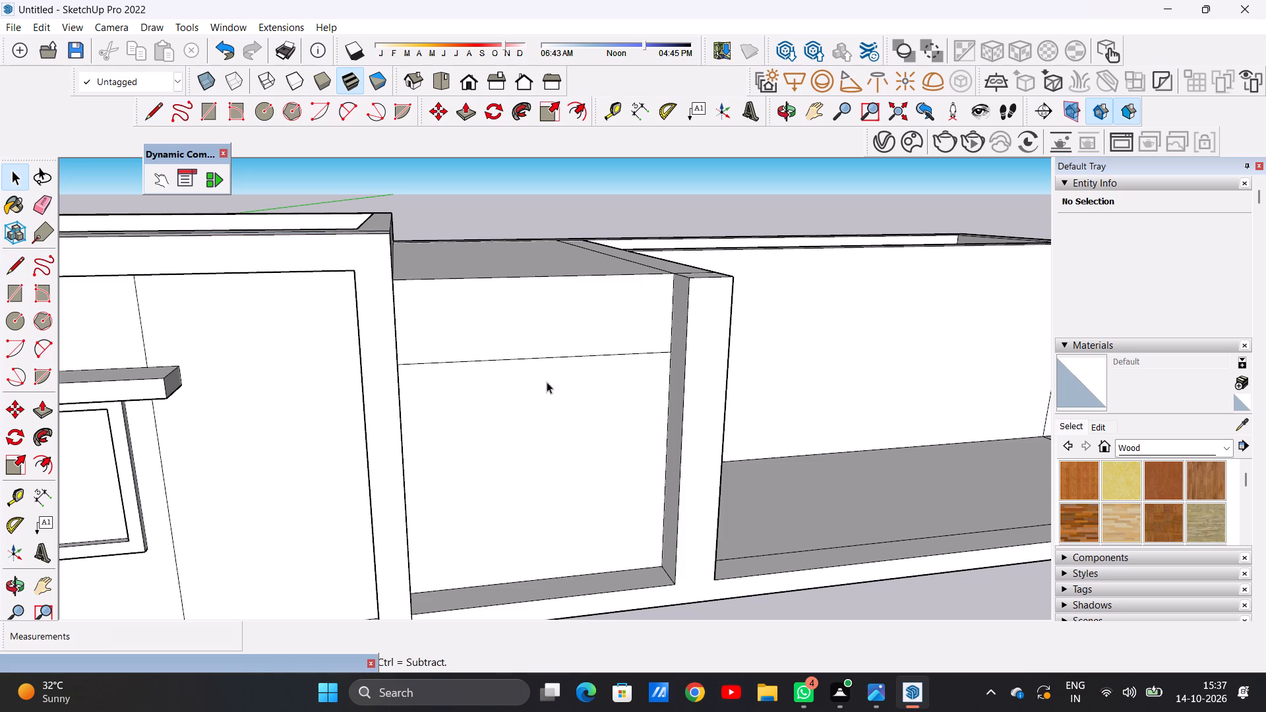
Examine the middle section's divided front wall alongside the neighbouring sections.
{"action": "scroll", "coordinate": [307, 326], "scroll_direction": "down", "scroll_amount": 5}
{"action": "scroll", "coordinate": [518, 348], "scroll_direction": "down", "scroll_amount": 3}
{"action": "middle_click_drag", "start_coordinate": [524, 403], "coordinate": [531, 320]}
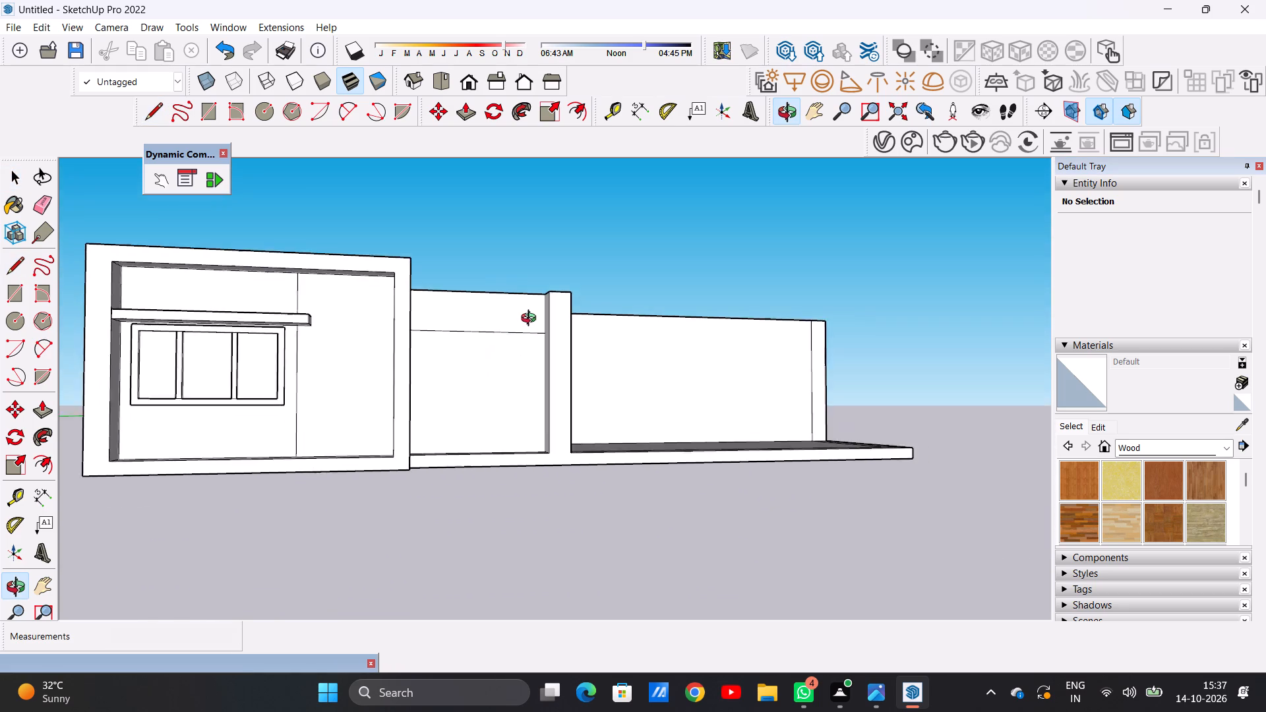
{"action": "middle_click_drag", "start_coordinate": [531, 320], "coordinate": [523, 347]}
{"action": "scroll", "coordinate": [511, 363], "scroll_direction": "up", "scroll_amount": 4}
{"action": "middle_click_drag", "start_coordinate": [458, 373], "coordinate": [392, 376]}
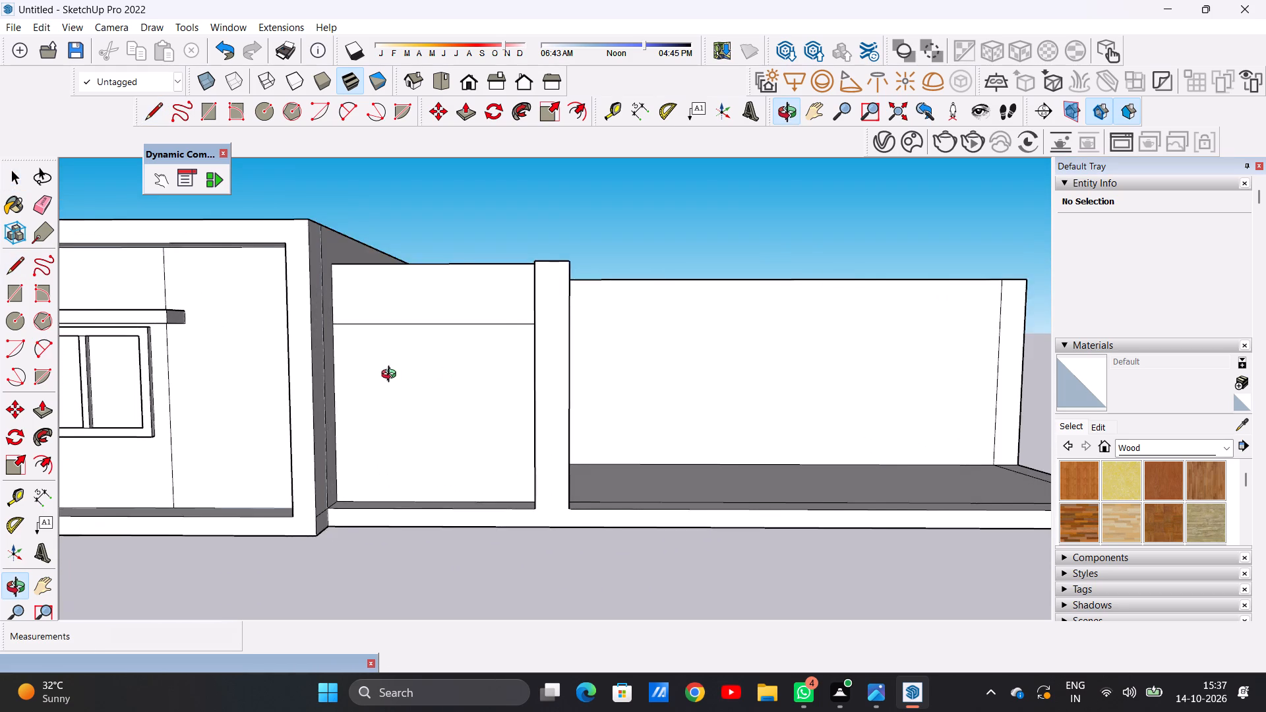
{"action": "middle_click_drag", "start_coordinate": [392, 376], "coordinate": [416, 371]}
{"action": "scroll", "coordinate": [432, 382], "scroll_direction": "up", "scroll_amount": 1}
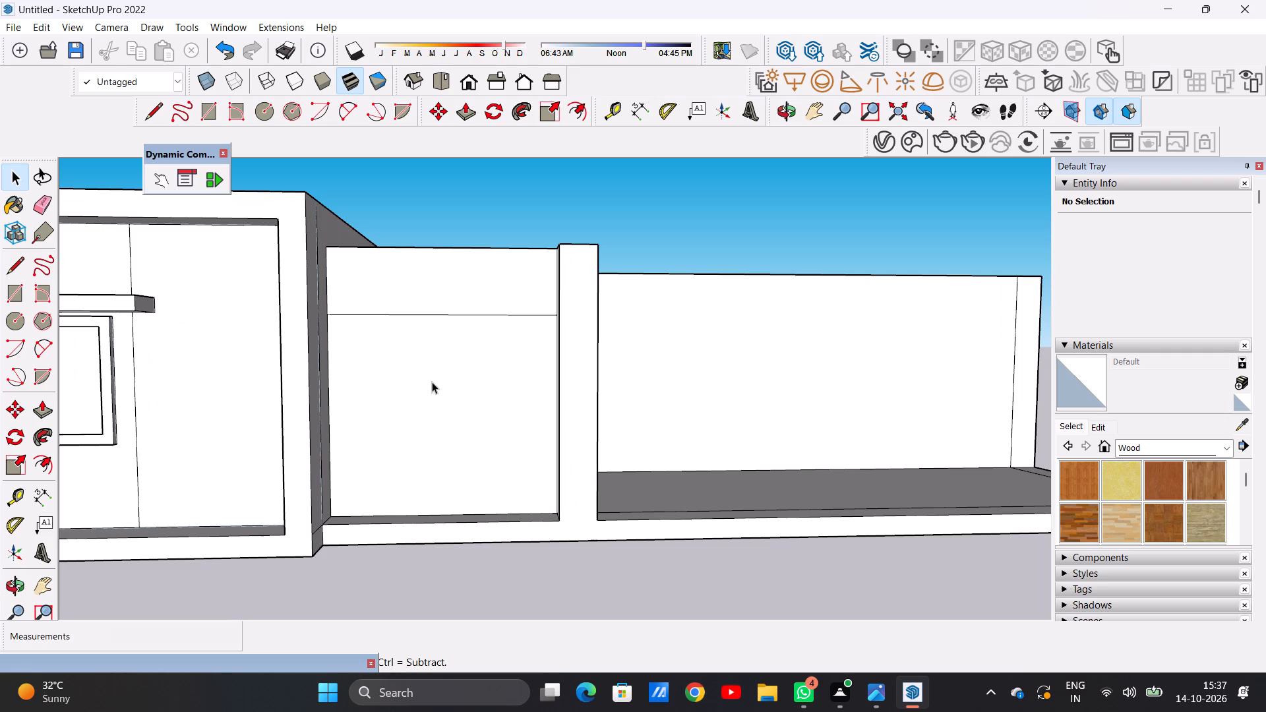
{"action": "scroll", "coordinate": [443, 390], "scroll_direction": "down", "scroll_amount": 2}
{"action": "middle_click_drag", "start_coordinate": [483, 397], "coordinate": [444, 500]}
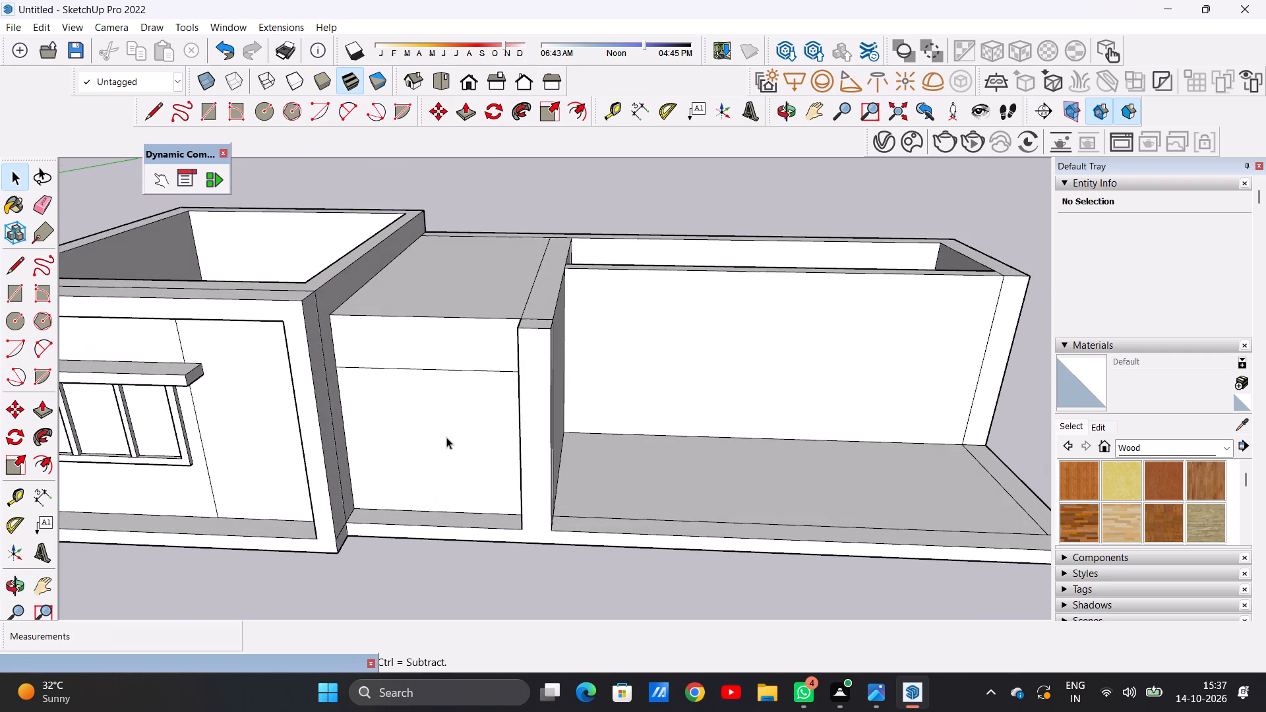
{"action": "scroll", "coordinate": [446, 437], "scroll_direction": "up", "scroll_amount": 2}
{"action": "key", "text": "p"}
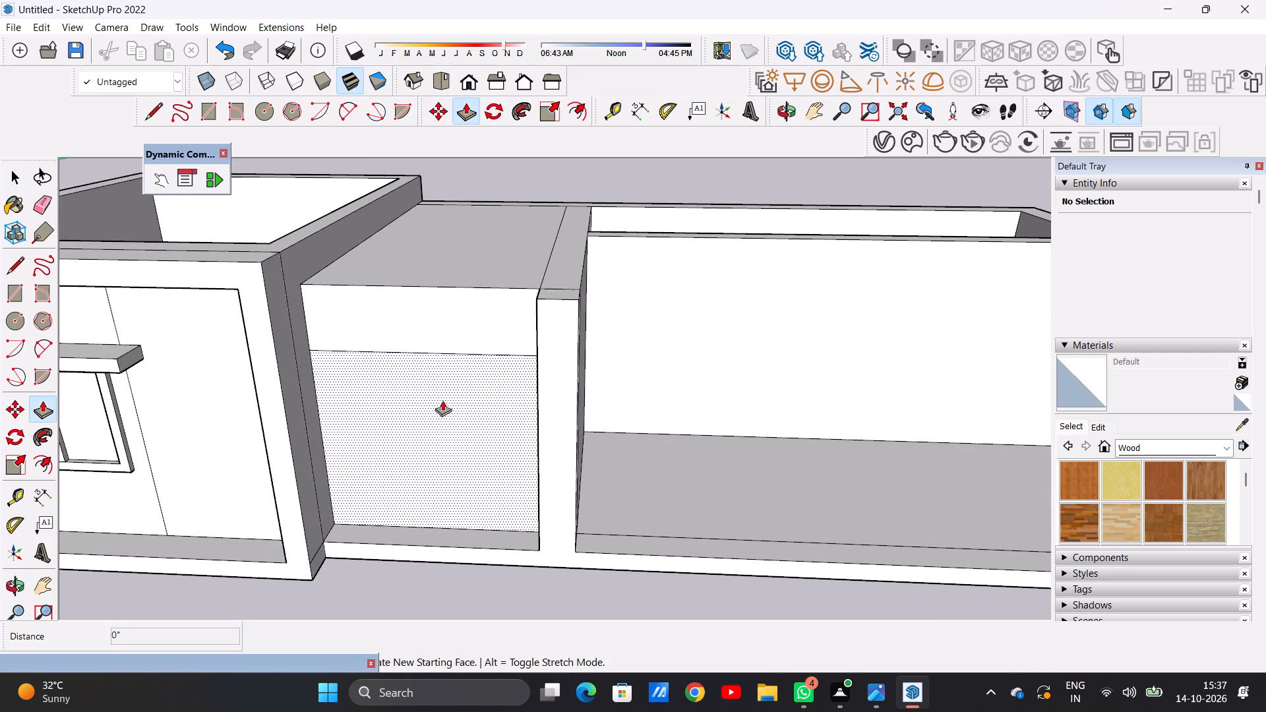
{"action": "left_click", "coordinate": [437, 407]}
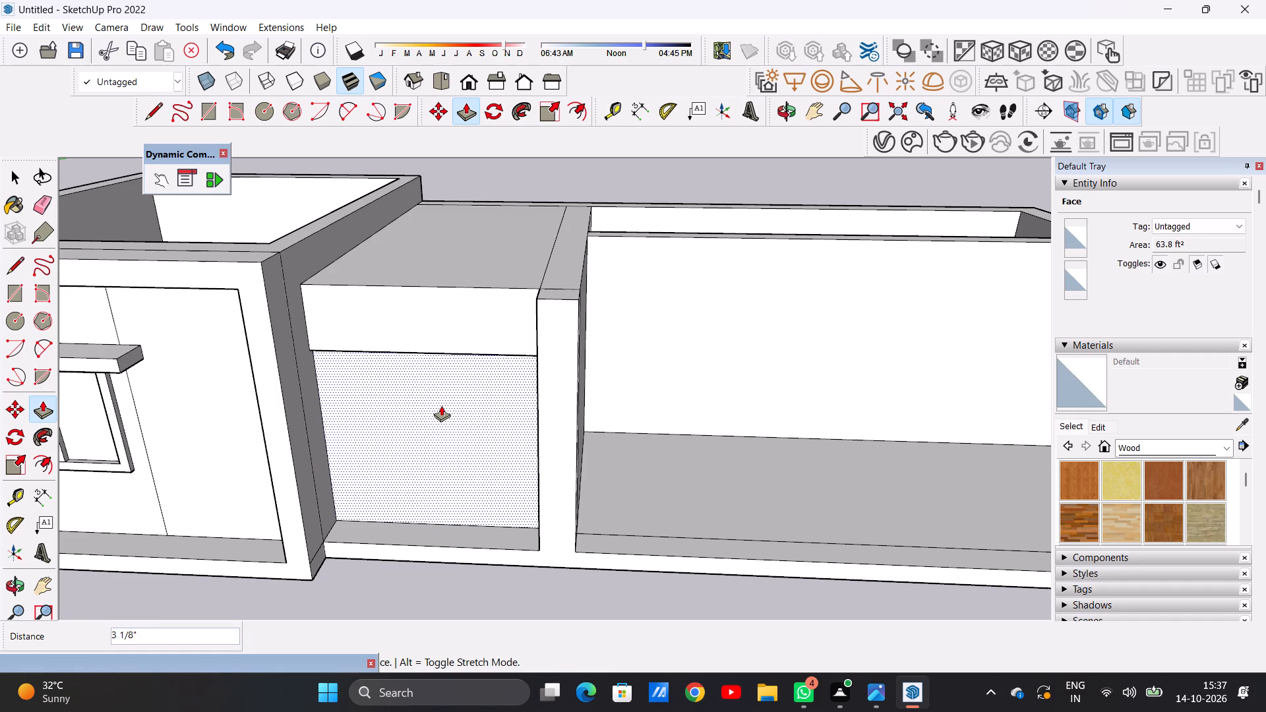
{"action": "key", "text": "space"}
Draw two vertical lines about 7' 6" long from the horizontal line to the wall's base, one near each side, outlining a doorway.
{"action": "scroll", "coordinate": [440, 407], "scroll_direction": "down", "scroll_amount": 5}
{"action": "middle_click_drag", "start_coordinate": [440, 426], "coordinate": [498, 365]}
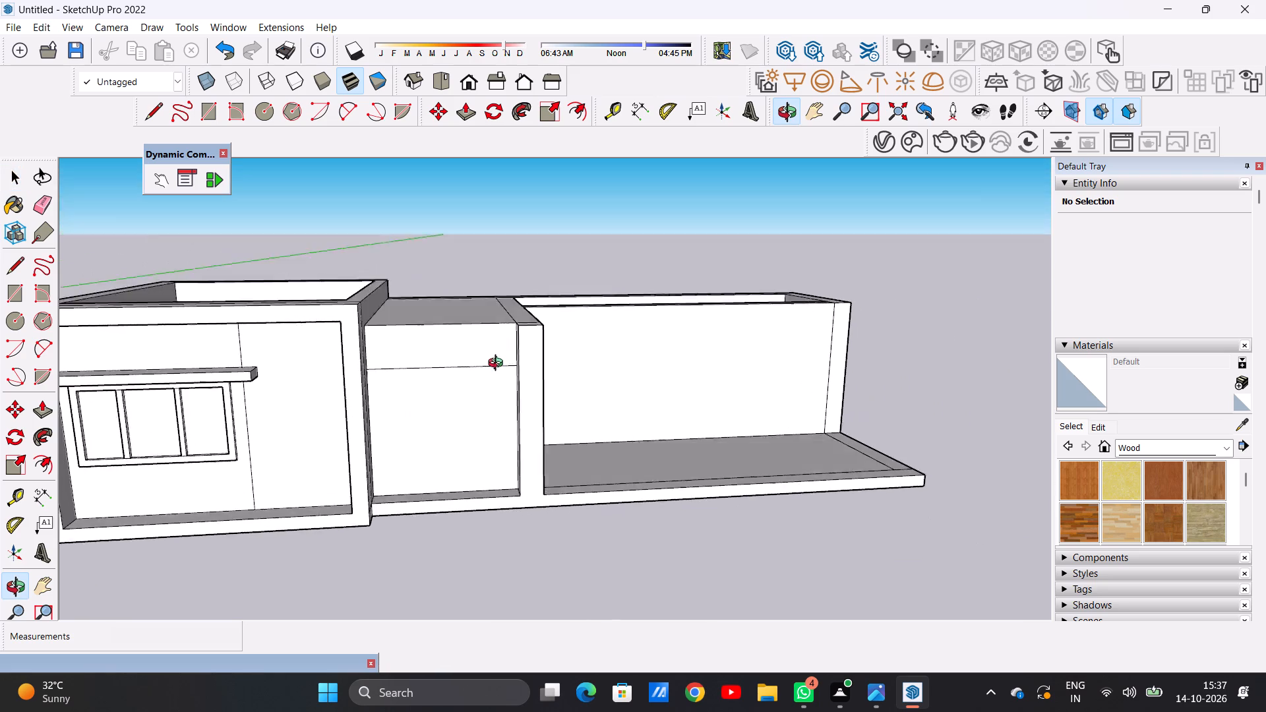
{"action": "middle_click_drag", "start_coordinate": [498, 365], "coordinate": [492, 344]}
{"action": "scroll", "coordinate": [464, 431], "scroll_direction": "up", "scroll_amount": 1}
{"action": "key", "text": "l"}
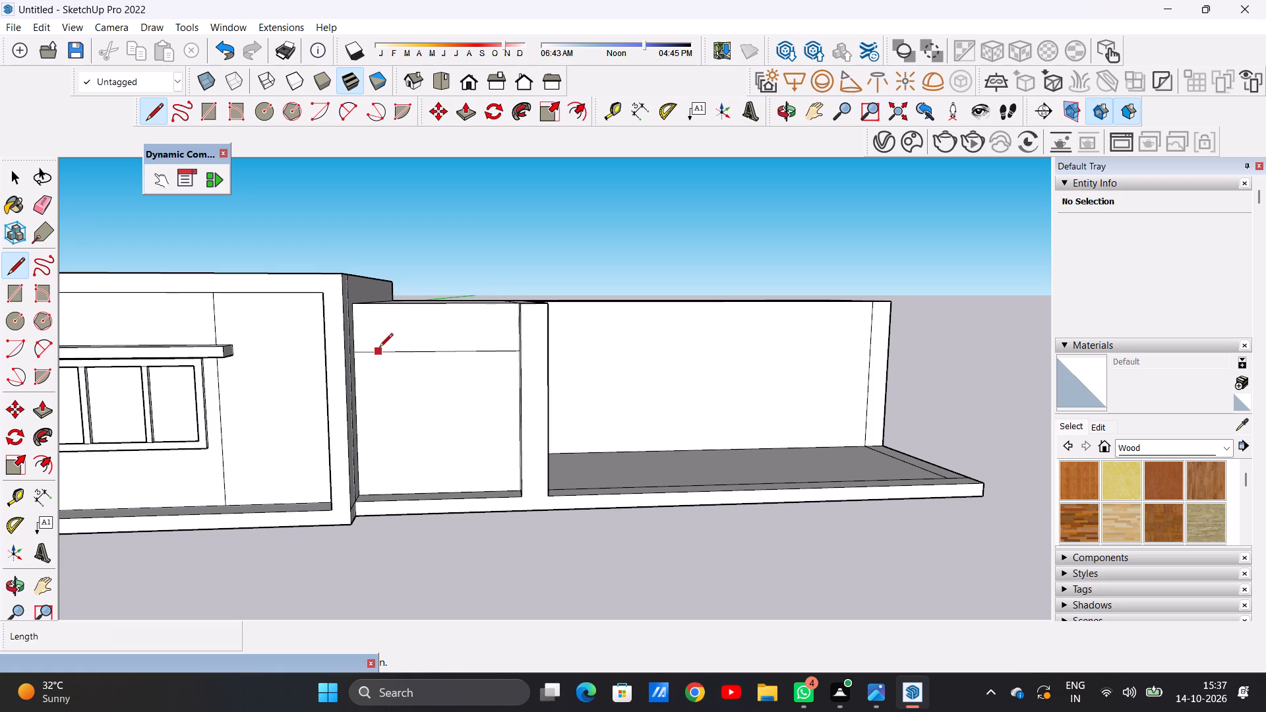
{"action": "left_click", "coordinate": [379, 348]}
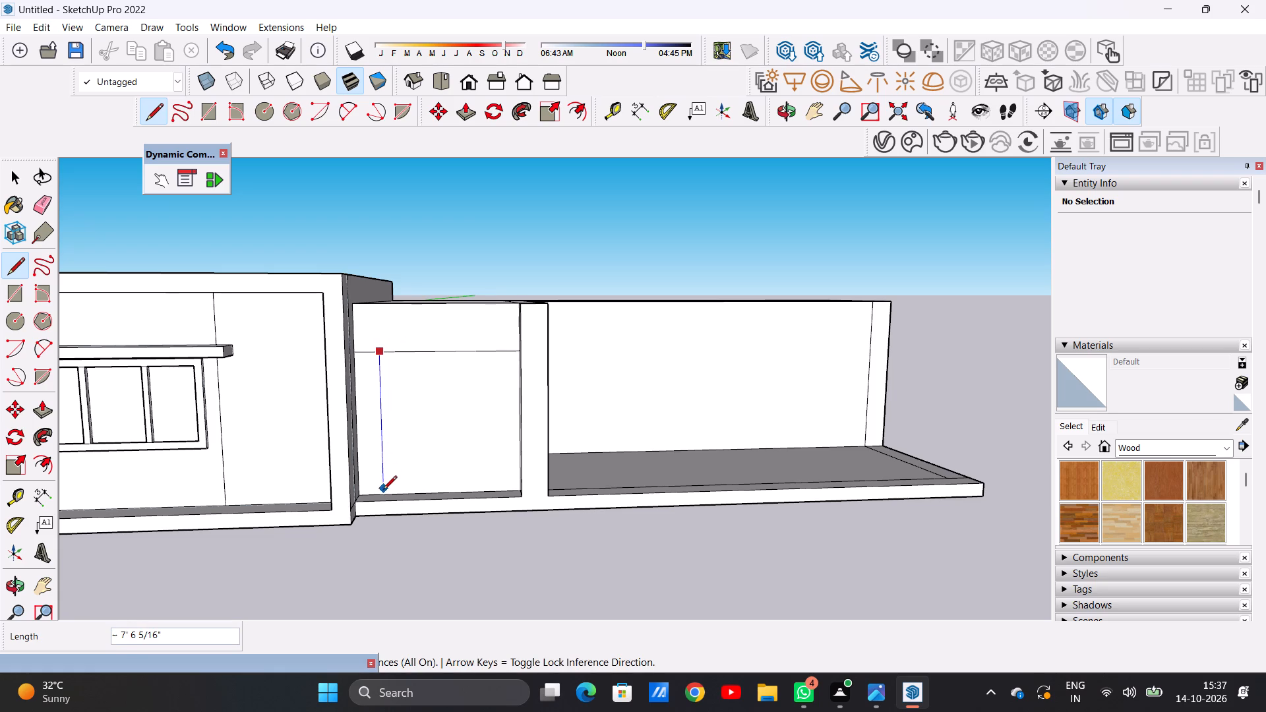
{"action": "left_click", "coordinate": [383, 490]}
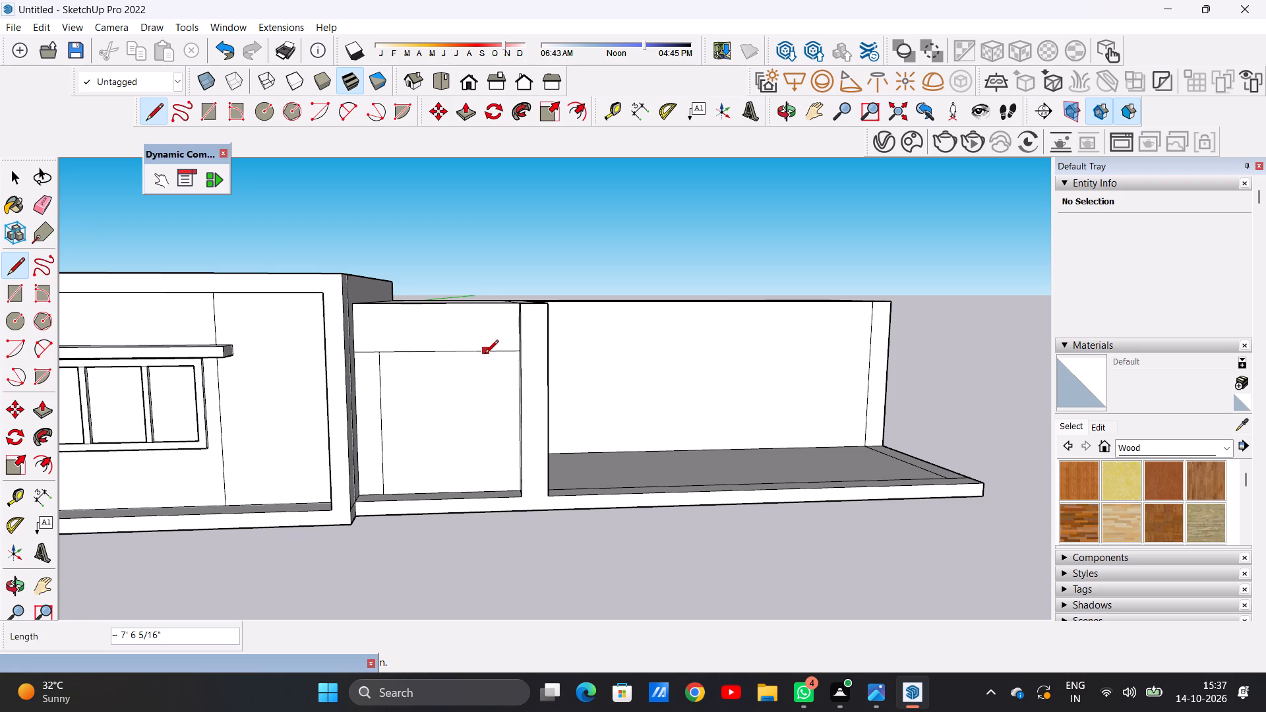
{"action": "left_click", "coordinate": [485, 355]}
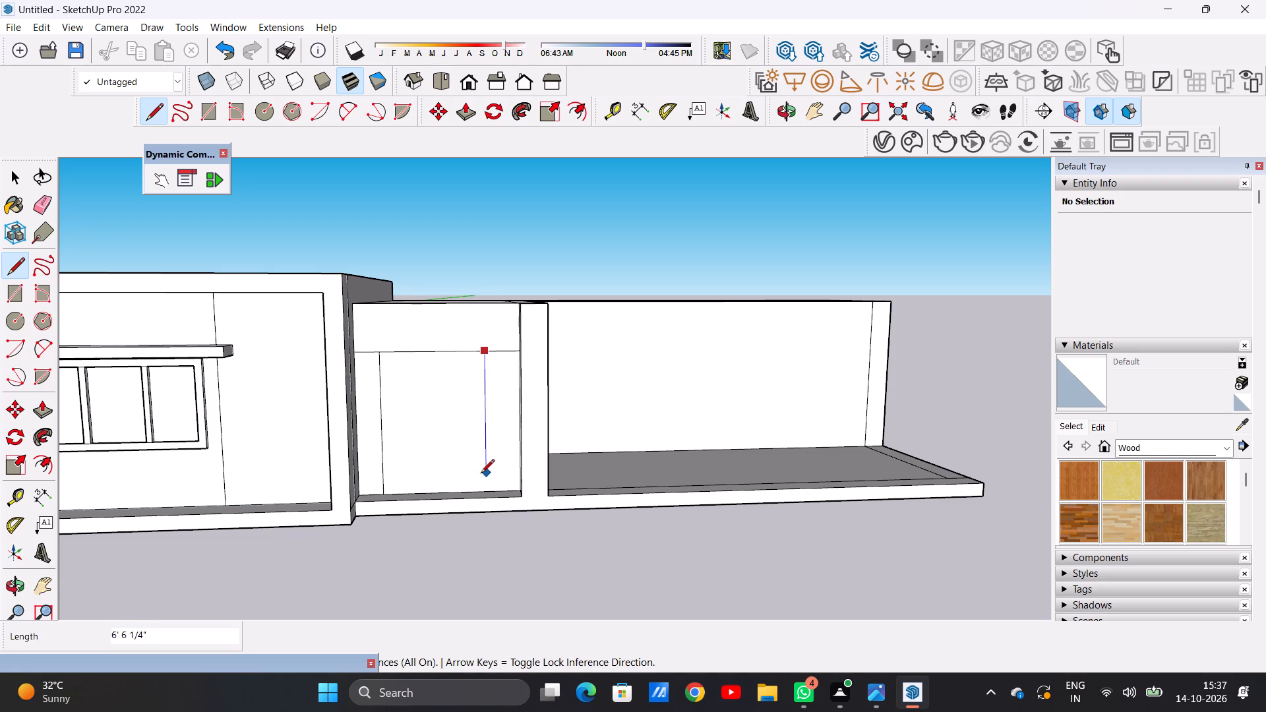
{"action": "left_click", "coordinate": [483, 490]}
{"action": "key", "text": "space"}
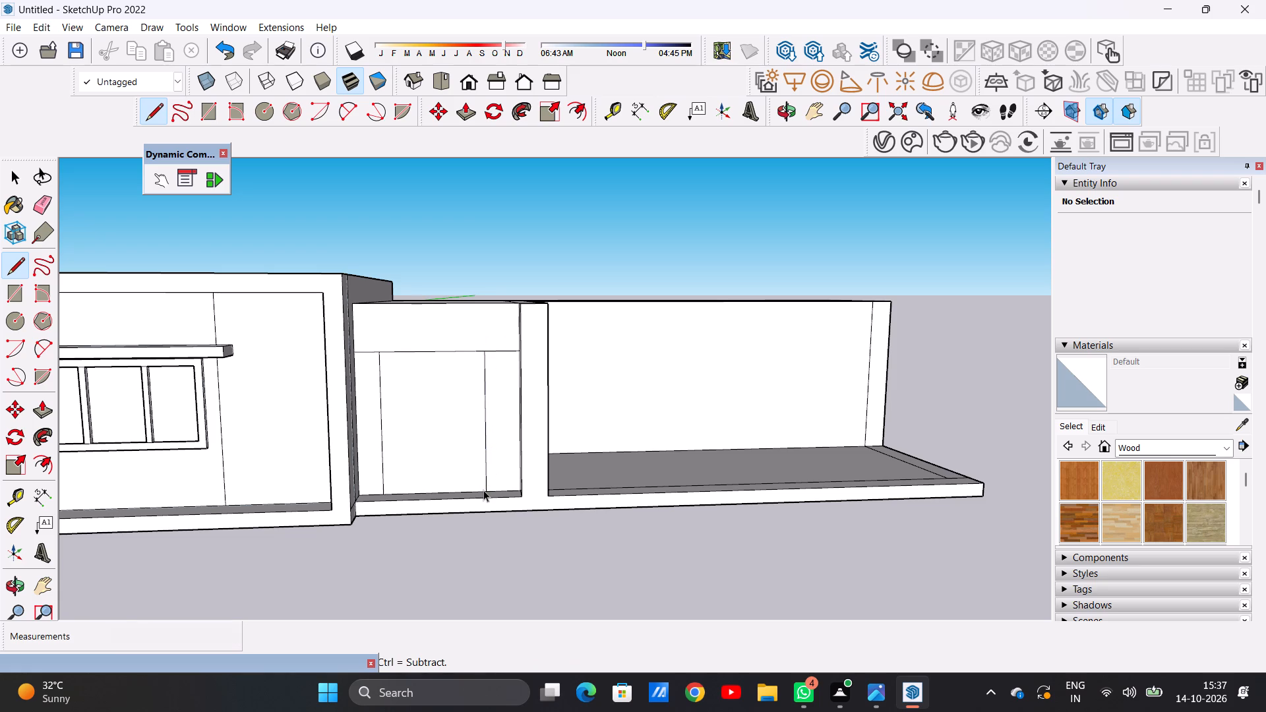
Erase the two end segments of the horizontal line outside the vertical lines, leaving only the doorway outline.
{"action": "scroll", "coordinate": [449, 432], "scroll_direction": "down", "scroll_amount": 4}
{"action": "middle_click_drag", "start_coordinate": [458, 427], "coordinate": [448, 418]}
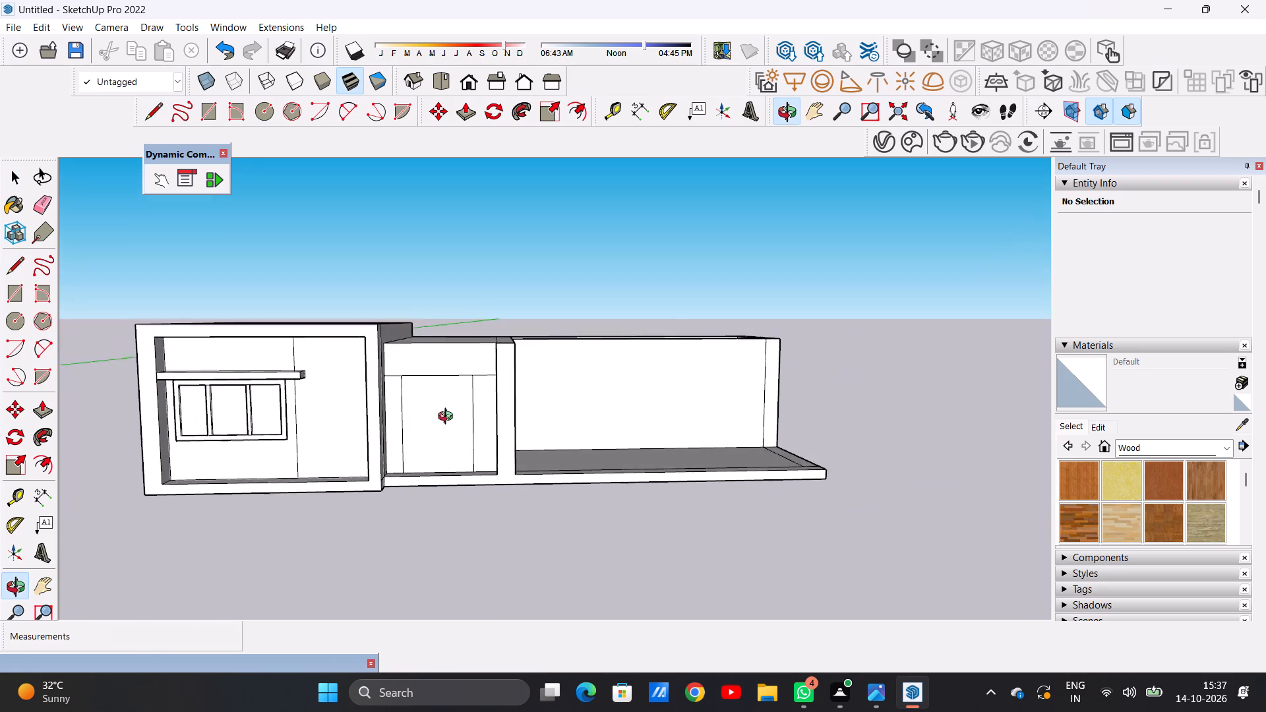
{"action": "middle_click_drag", "start_coordinate": [448, 418], "coordinate": [449, 417]}
{"action": "scroll", "coordinate": [449, 417], "scroll_direction": "down", "scroll_amount": 1}
{"action": "scroll", "coordinate": [449, 419], "scroll_direction": "up", "scroll_amount": 10}
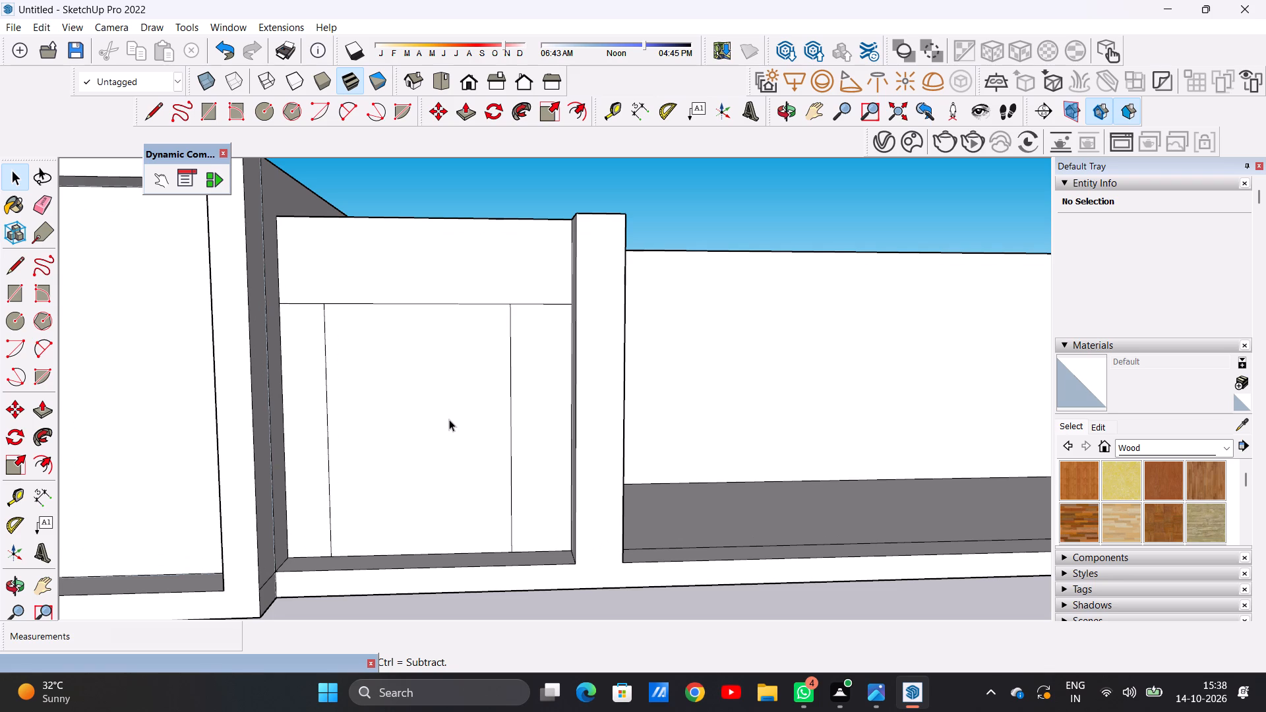
{"action": "scroll", "coordinate": [449, 419], "scroll_direction": "down", "scroll_amount": 6}
{"action": "middle_click_drag", "start_coordinate": [448, 417], "coordinate": [321, 474]}
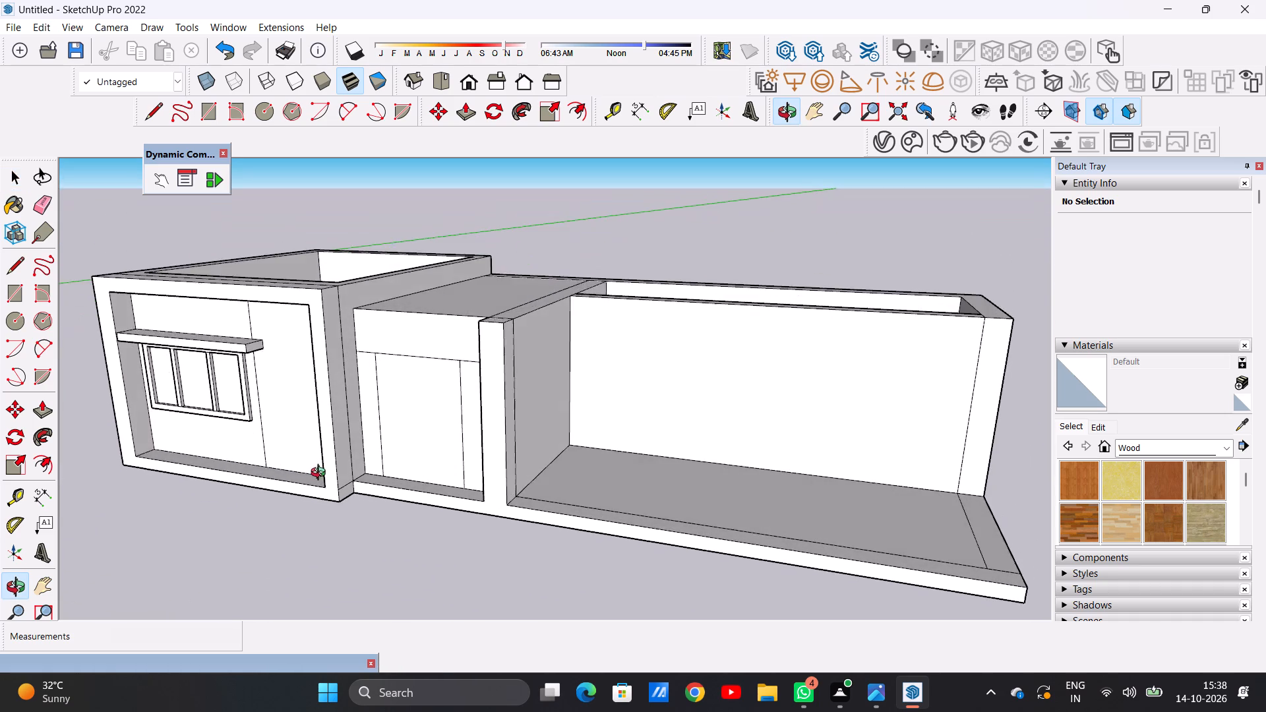
{"action": "middle_click_drag", "start_coordinate": [321, 474], "coordinate": [358, 426]}
{"action": "scroll", "coordinate": [392, 382], "scroll_direction": "up", "scroll_amount": 2}
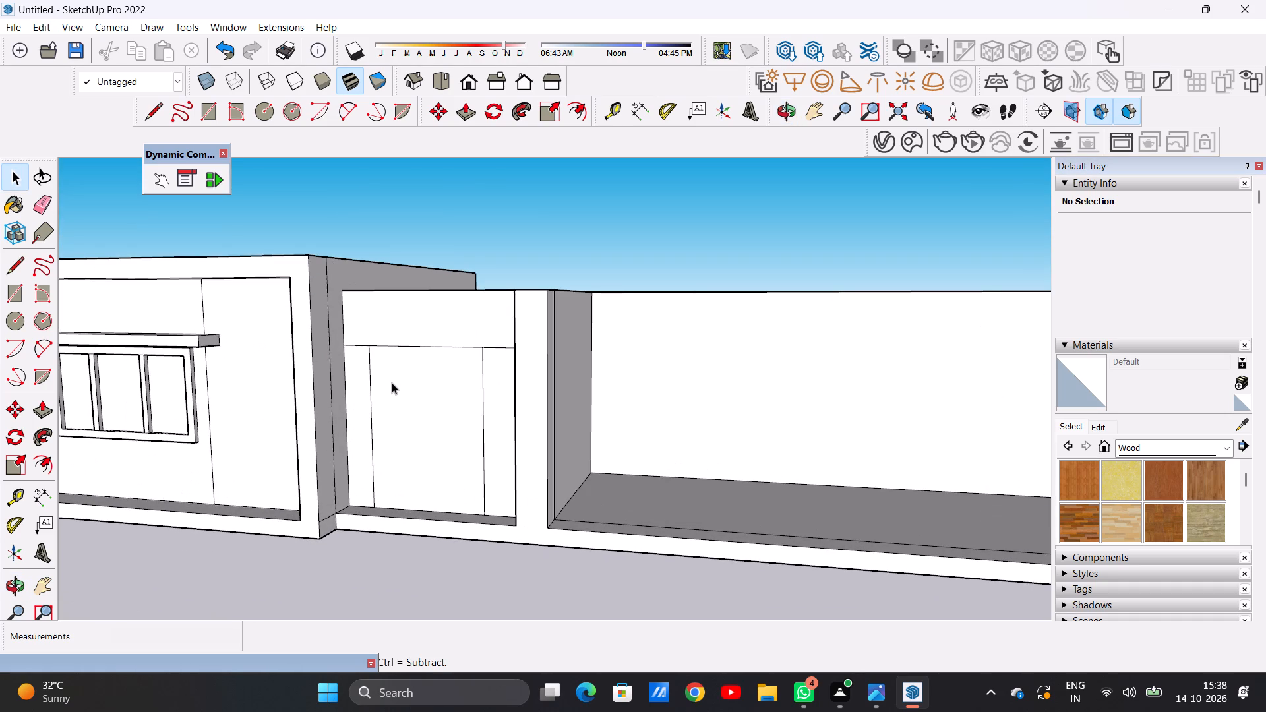
{"action": "key", "text": "e"}
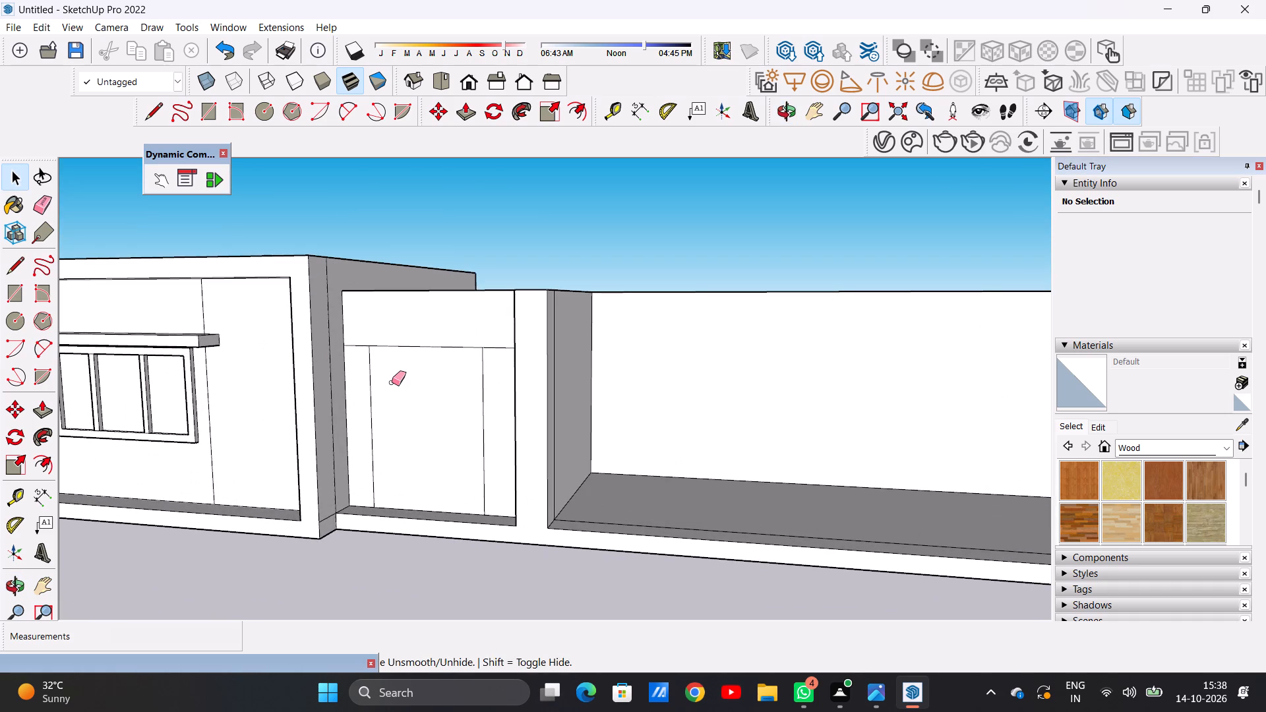
{"action": "scroll", "coordinate": [392, 382], "scroll_direction": "up", "scroll_amount": 2}
{"action": "scroll", "coordinate": [303, 338], "scroll_direction": "up", "scroll_amount": 6}
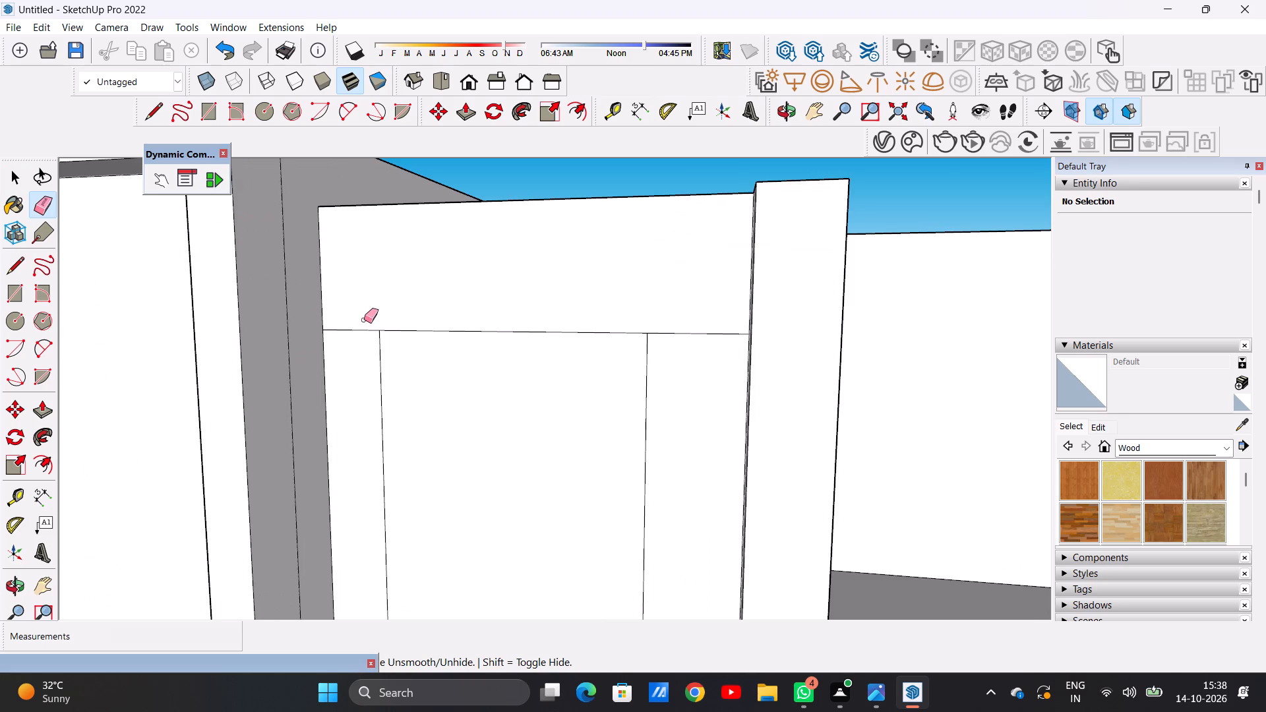
{"action": "left_click_drag", "start_coordinate": [361, 326], "coordinate": [351, 347]}
{"action": "left_click_drag", "start_coordinate": [704, 324], "coordinate": [696, 359]}
{"action": "key", "text": "space"}
Push the doorway face about 1' 5 3/4" into the middle section's front wall.
{"action": "type", "text": "P"}
{"action": "scroll", "coordinate": [576, 313], "scroll_direction": "down", "scroll_amount": 9}
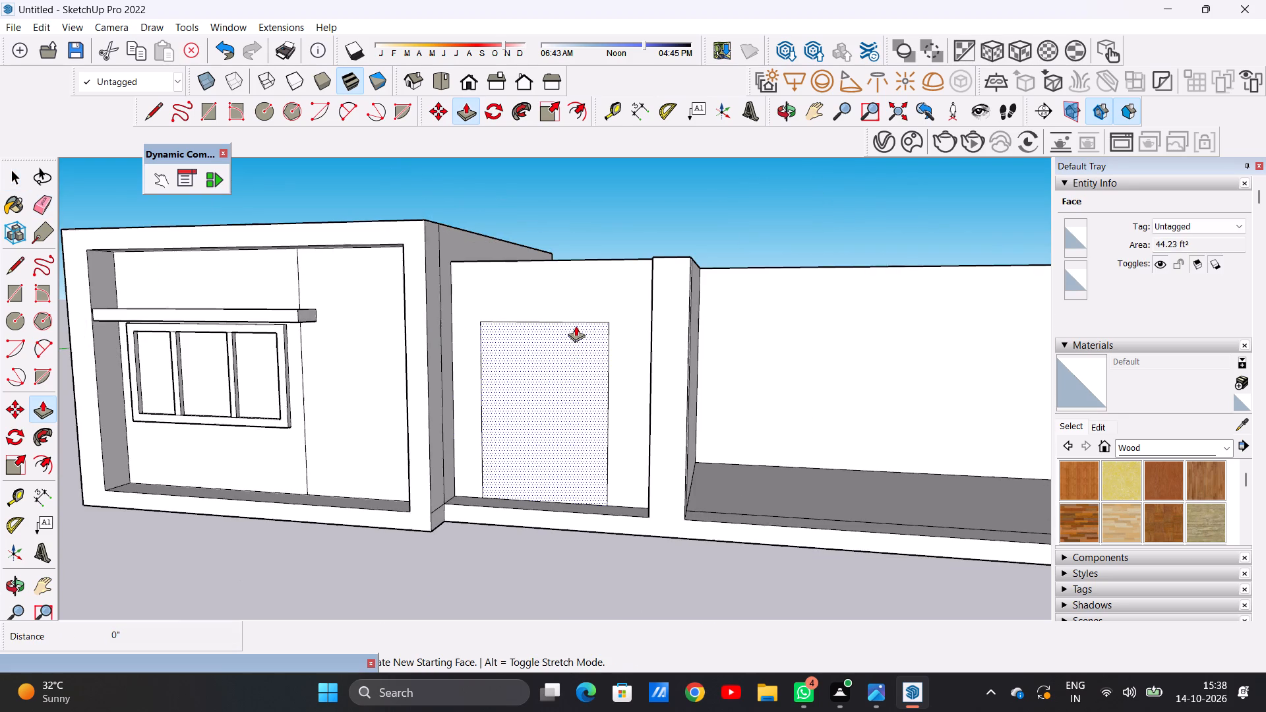
{"action": "left_click", "coordinate": [565, 384]}
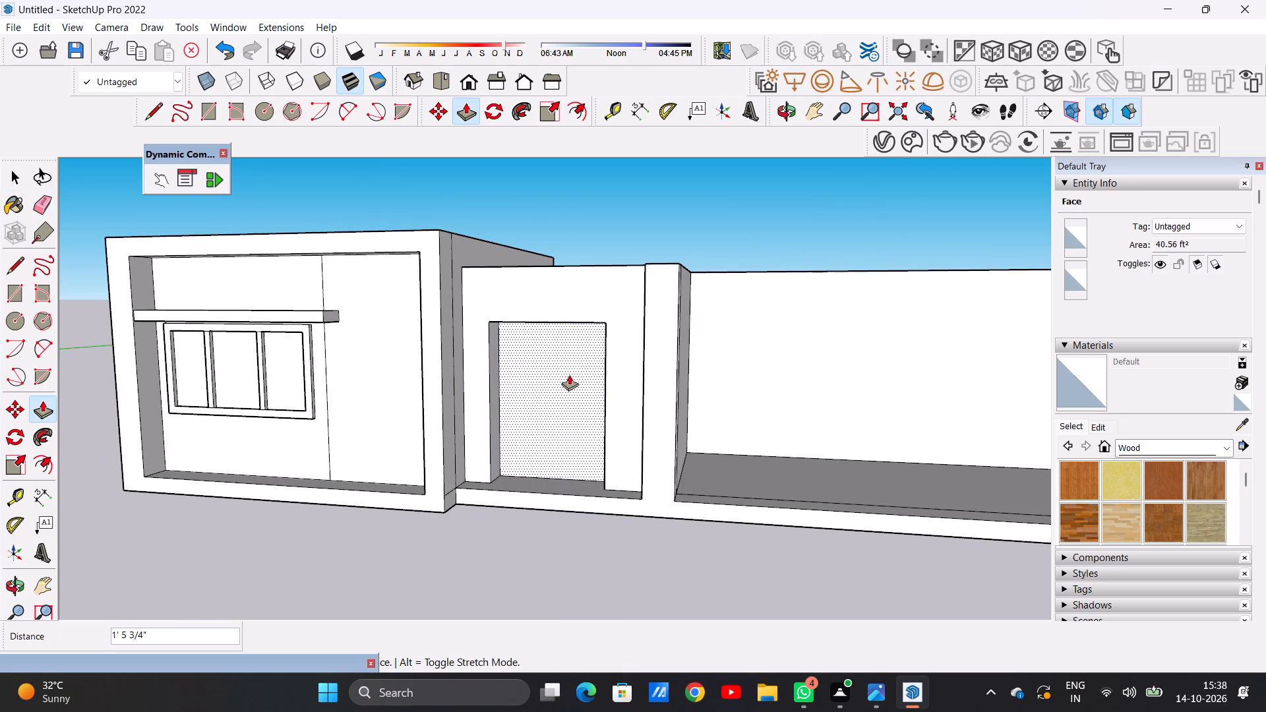
{"action": "left_click", "coordinate": [570, 374]}
{"action": "key", "text": "space"}
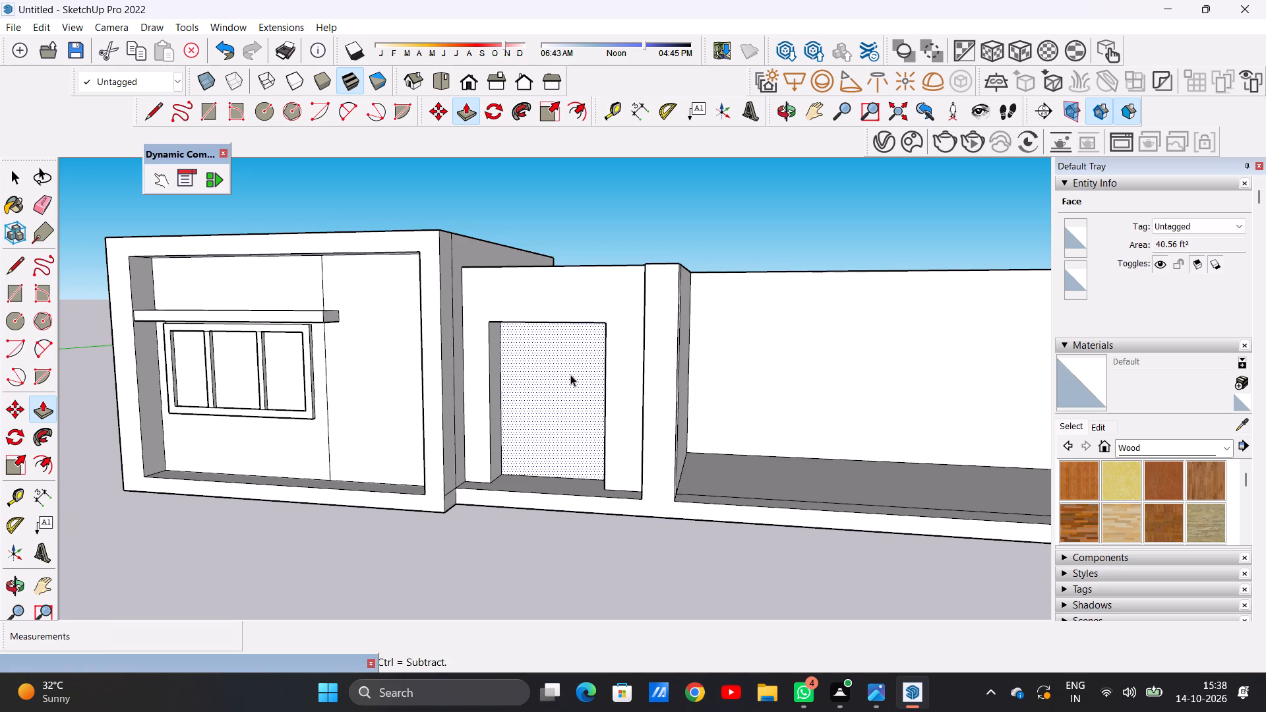
Draw a vertical rectangle about 5' 1 7/8" by 1' 10" on the recessed door face, near its upper left corner.
{"action": "scroll", "coordinate": [566, 390], "scroll_direction": "down", "scroll_amount": 5}
{"action": "middle_click_drag", "start_coordinate": [549, 415], "coordinate": [566, 413]}
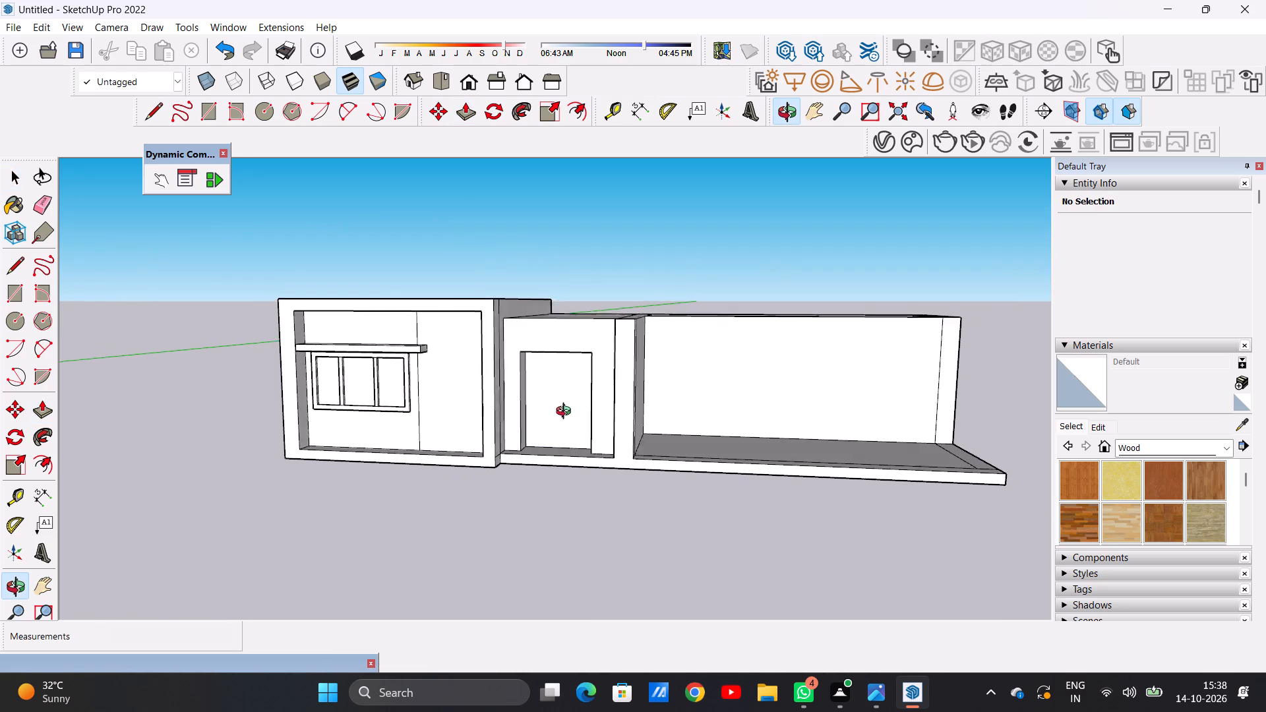
{"action": "middle_click_drag", "start_coordinate": [566, 413], "coordinate": [617, 404]}
{"action": "scroll", "coordinate": [583, 409], "scroll_direction": "up", "scroll_amount": 7}
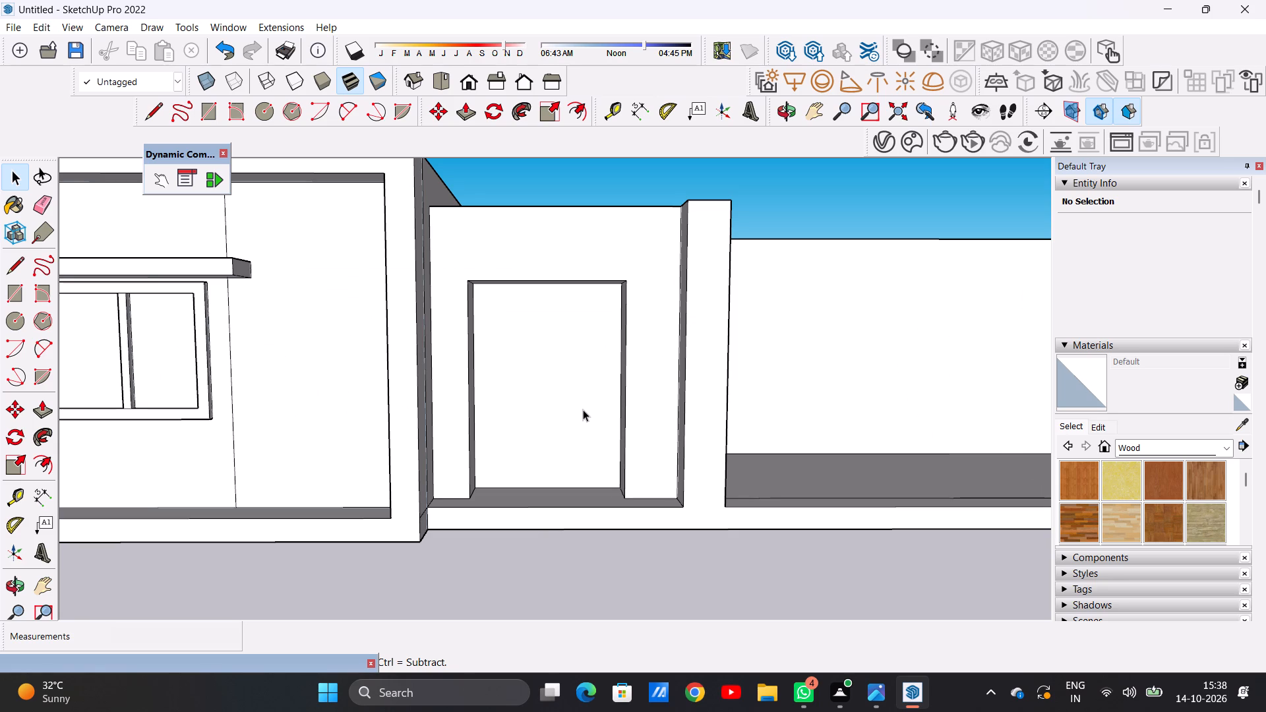
{"action": "scroll", "coordinate": [547, 397], "scroll_direction": "down", "scroll_amount": 3}
{"action": "scroll", "coordinate": [547, 398], "scroll_direction": "up", "scroll_amount": 3}
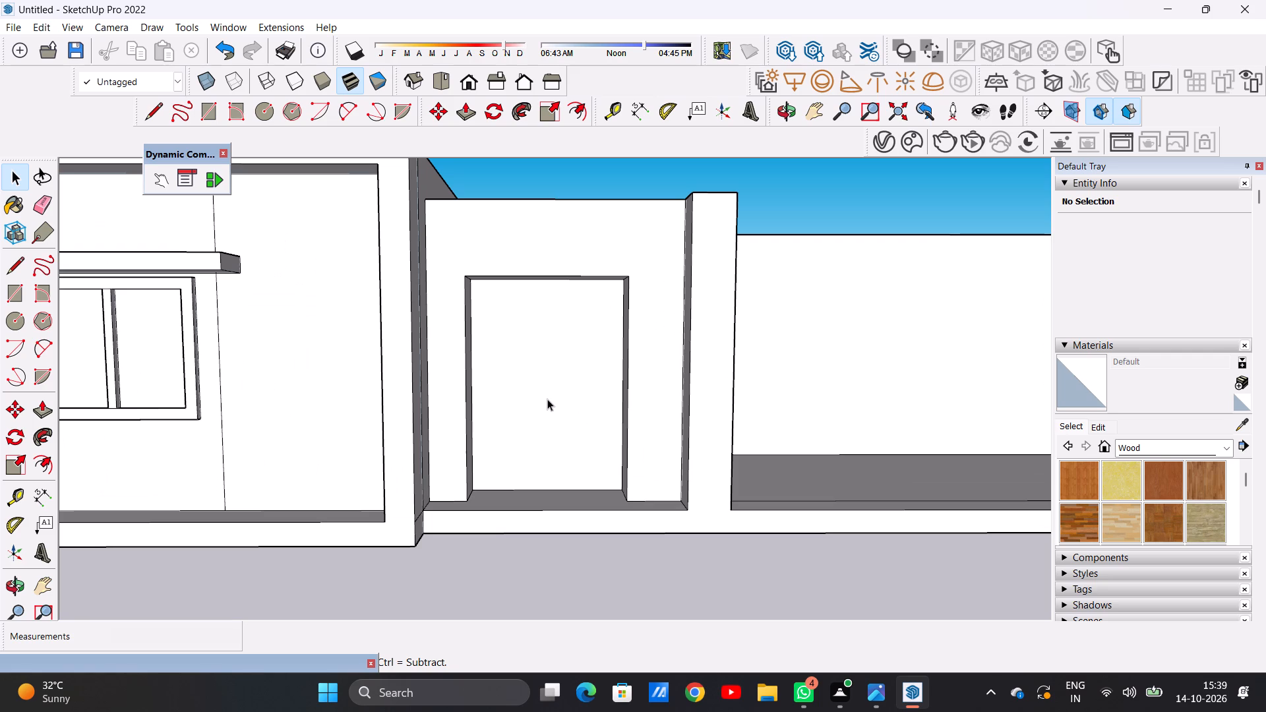
{"action": "key", "text": "r"}
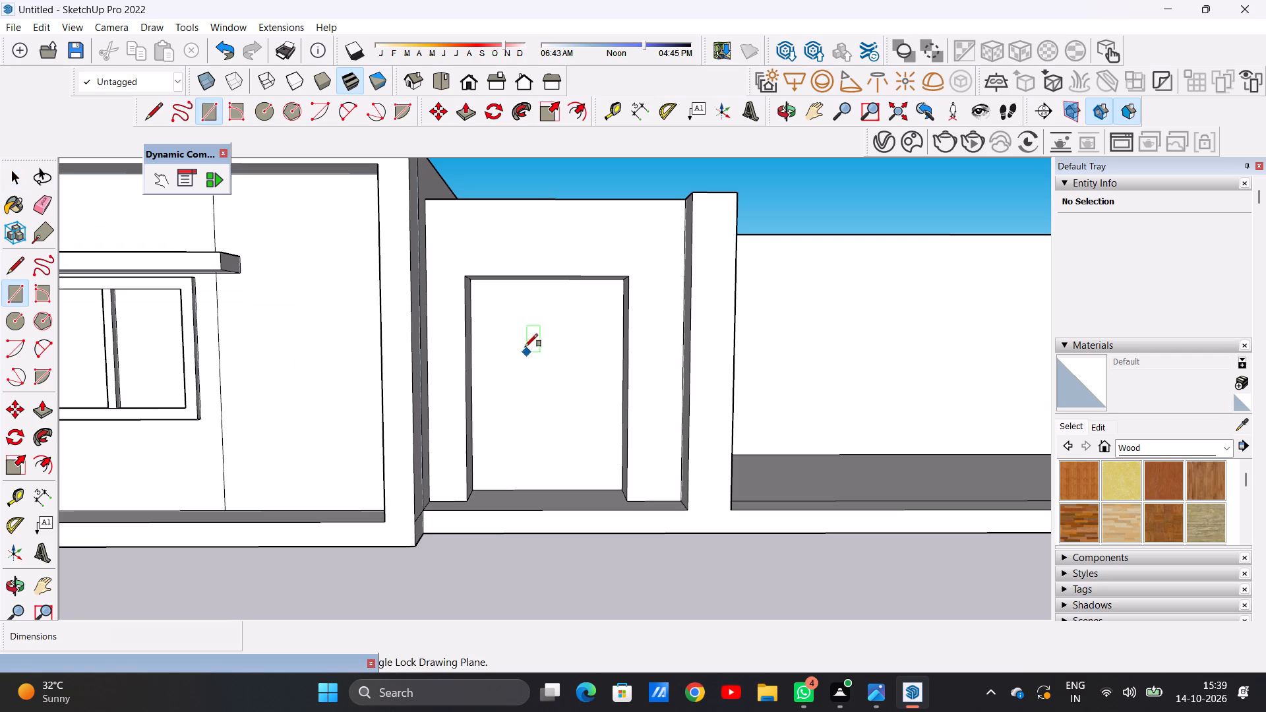
{"action": "left_click", "coordinate": [497, 287]}
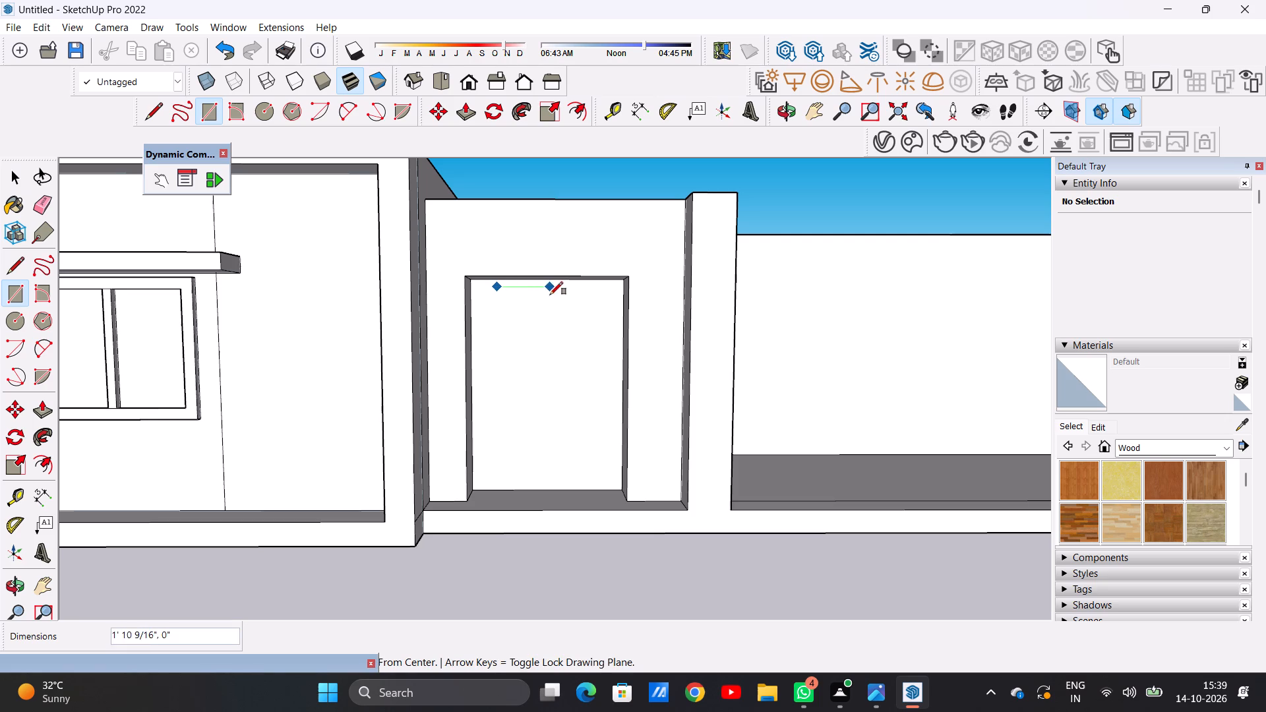
{"action": "left_click", "coordinate": [549, 432]}
{"action": "key", "text": "space"}
Offset the rectangle's outline inward by about 3 11/16" to form a narrow frame on the door face.
{"action": "scroll", "coordinate": [520, 328], "scroll_direction": "up", "scroll_amount": 2}
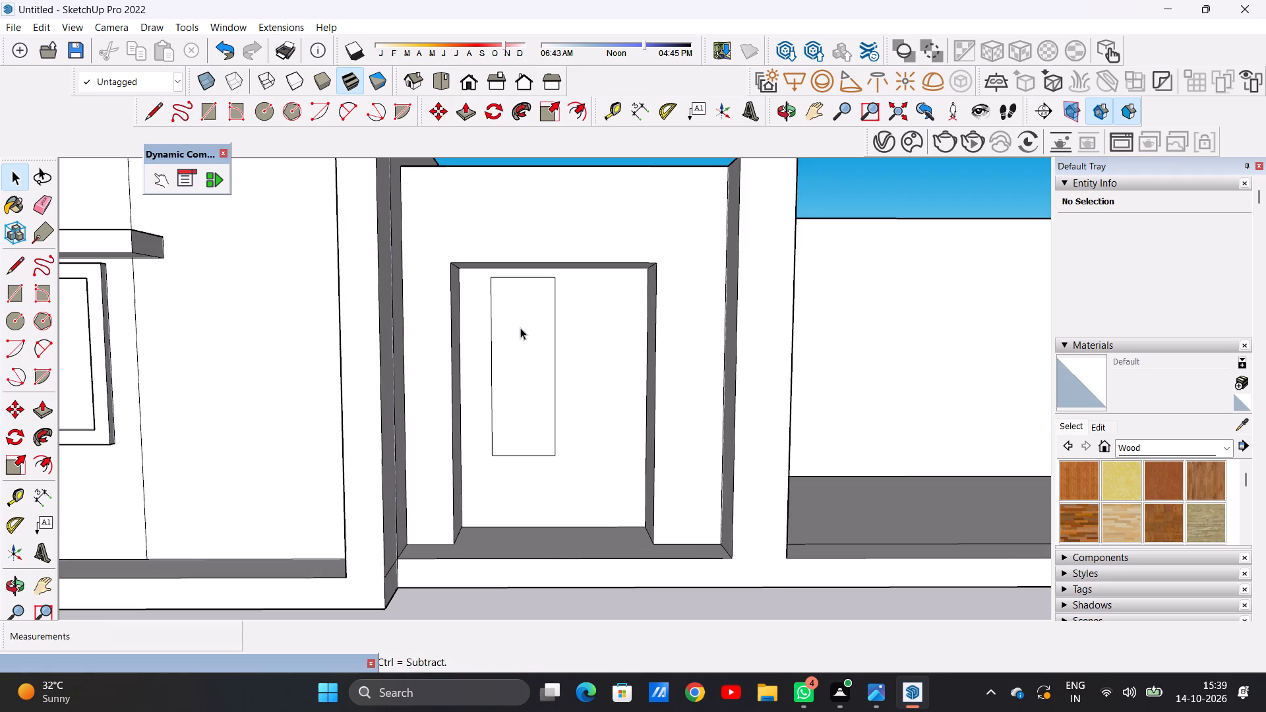
{"action": "type", "text": "OF"}
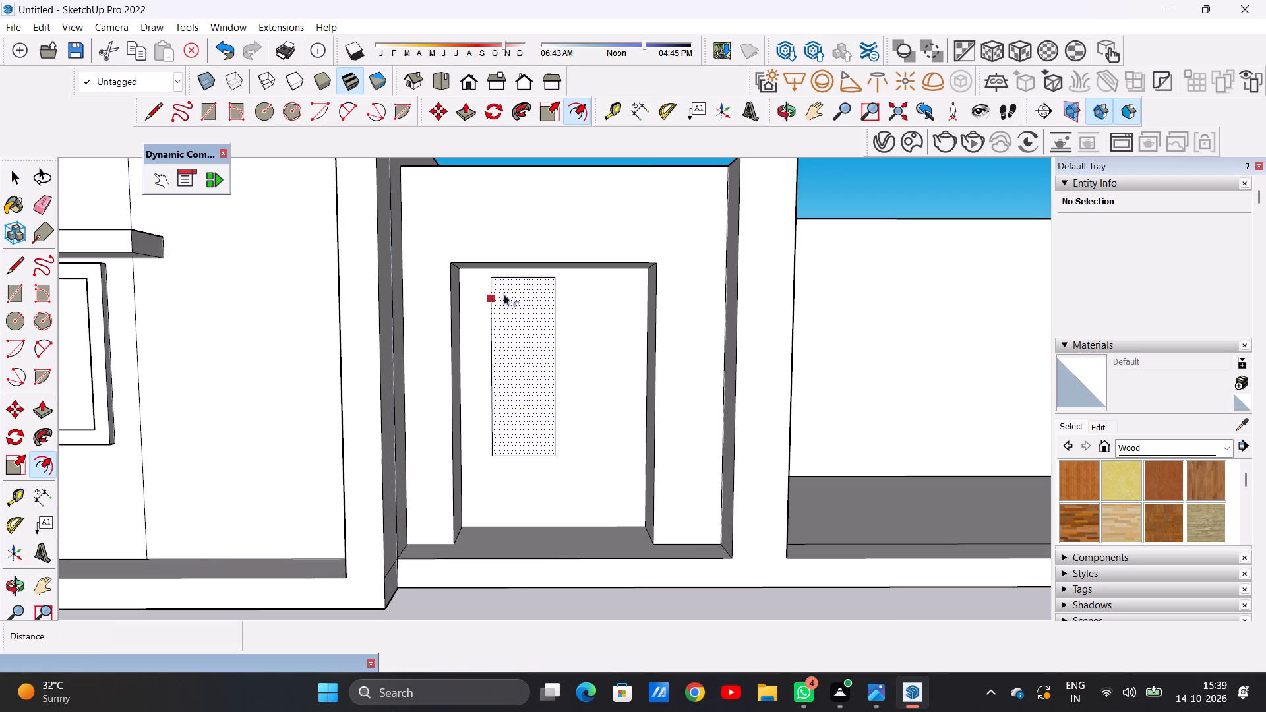
{"action": "left_click", "coordinate": [500, 283]}
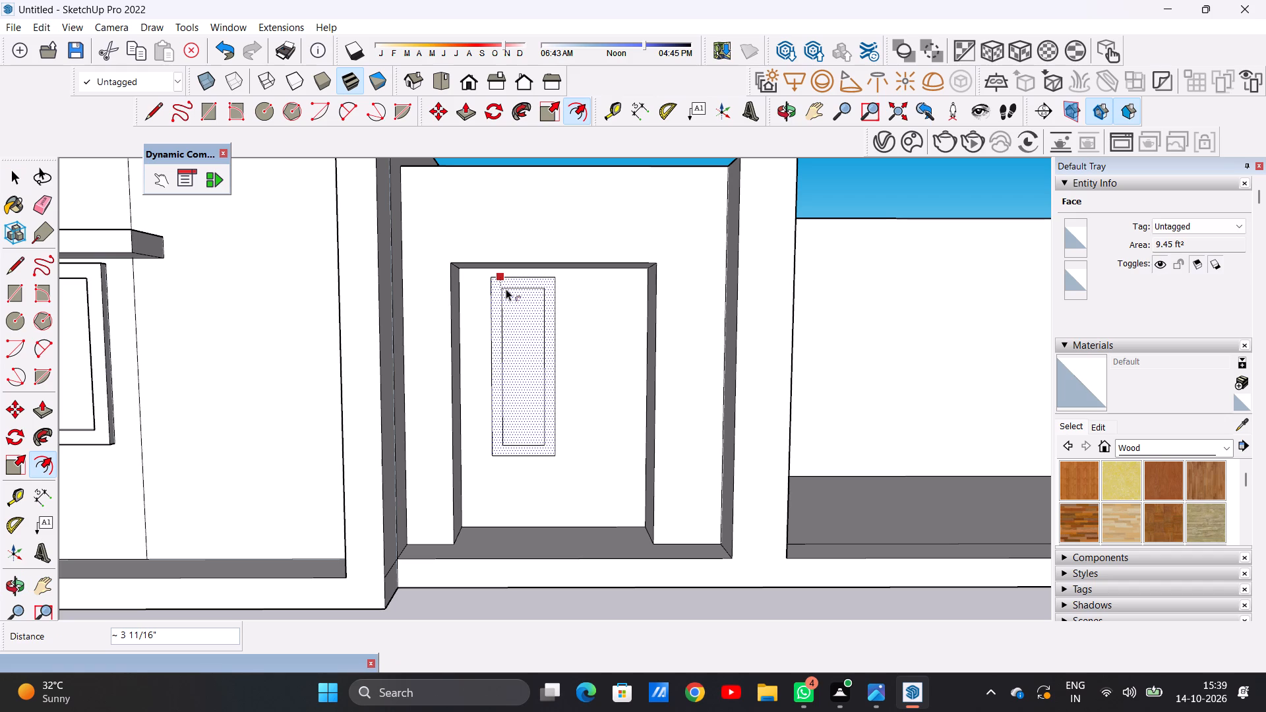
{"action": "left_click", "coordinate": [506, 289]}
{"action": "key", "text": "space"}
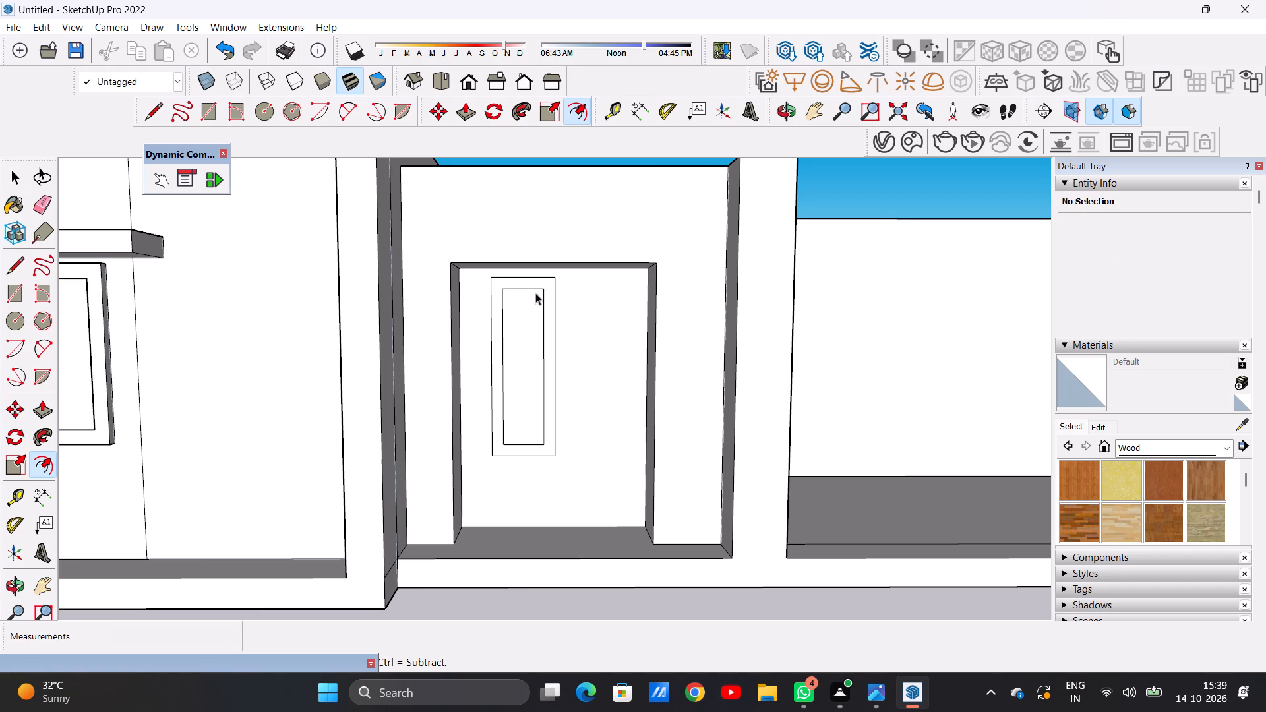
Pull the frame face between the two rectangles outward about 4 7/8" from the door face.
{"action": "scroll", "coordinate": [542, 301], "scroll_direction": "down", "scroll_amount": 4}
{"action": "middle_click_drag", "start_coordinate": [547, 306], "coordinate": [508, 328]}
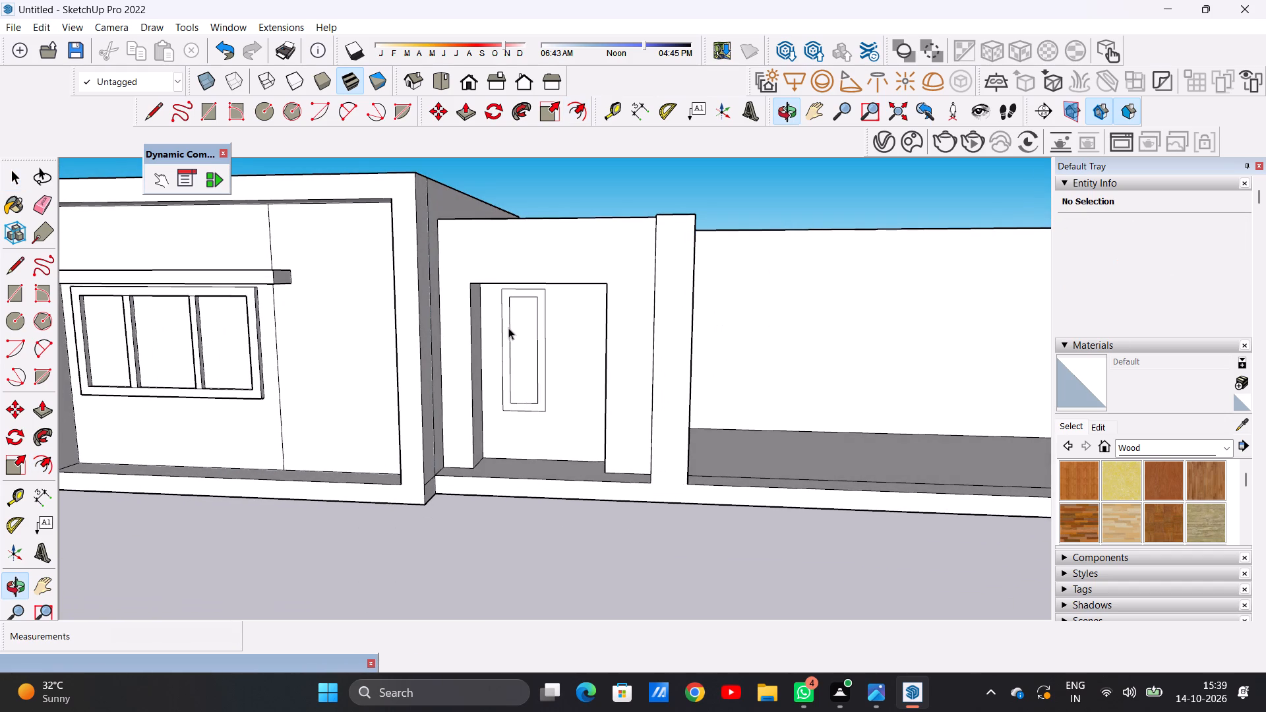
{"action": "scroll", "coordinate": [508, 328], "scroll_direction": "up", "scroll_amount": 5}
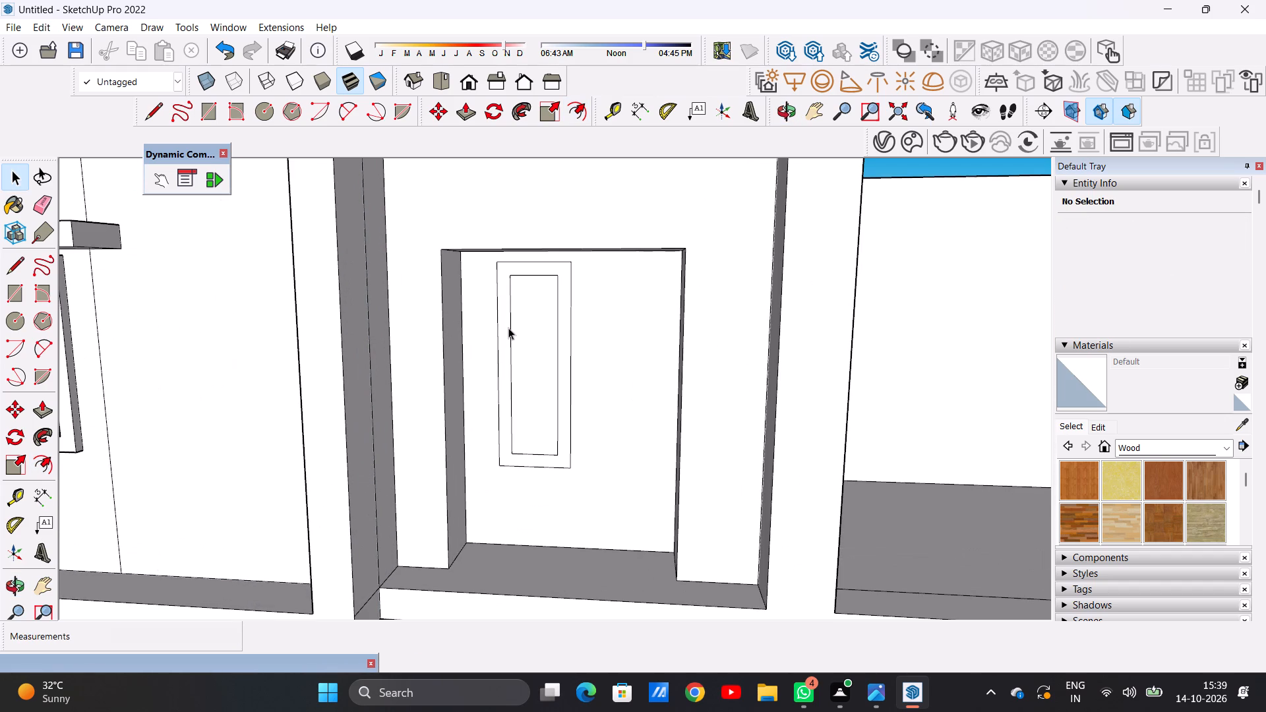
{"action": "key", "text": "p"}
{"action": "scroll", "coordinate": [553, 260], "scroll_direction": "up", "scroll_amount": 5}
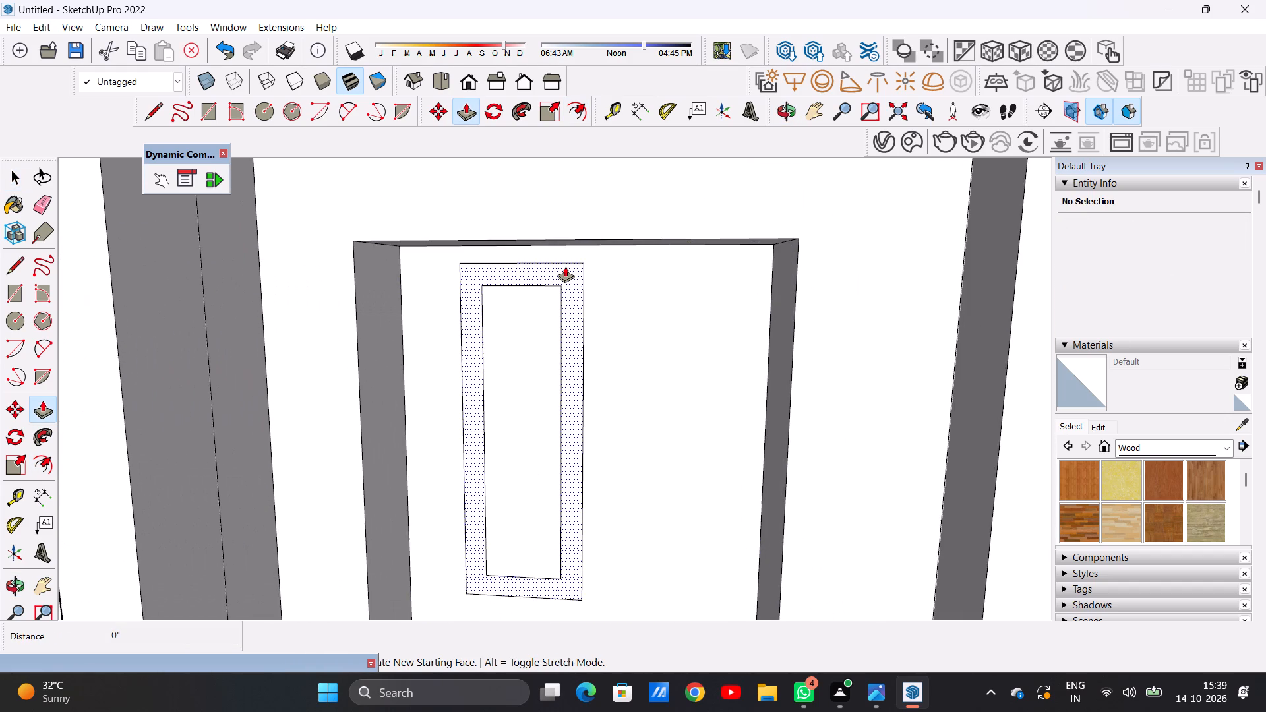
{"action": "left_click", "coordinate": [565, 266]}
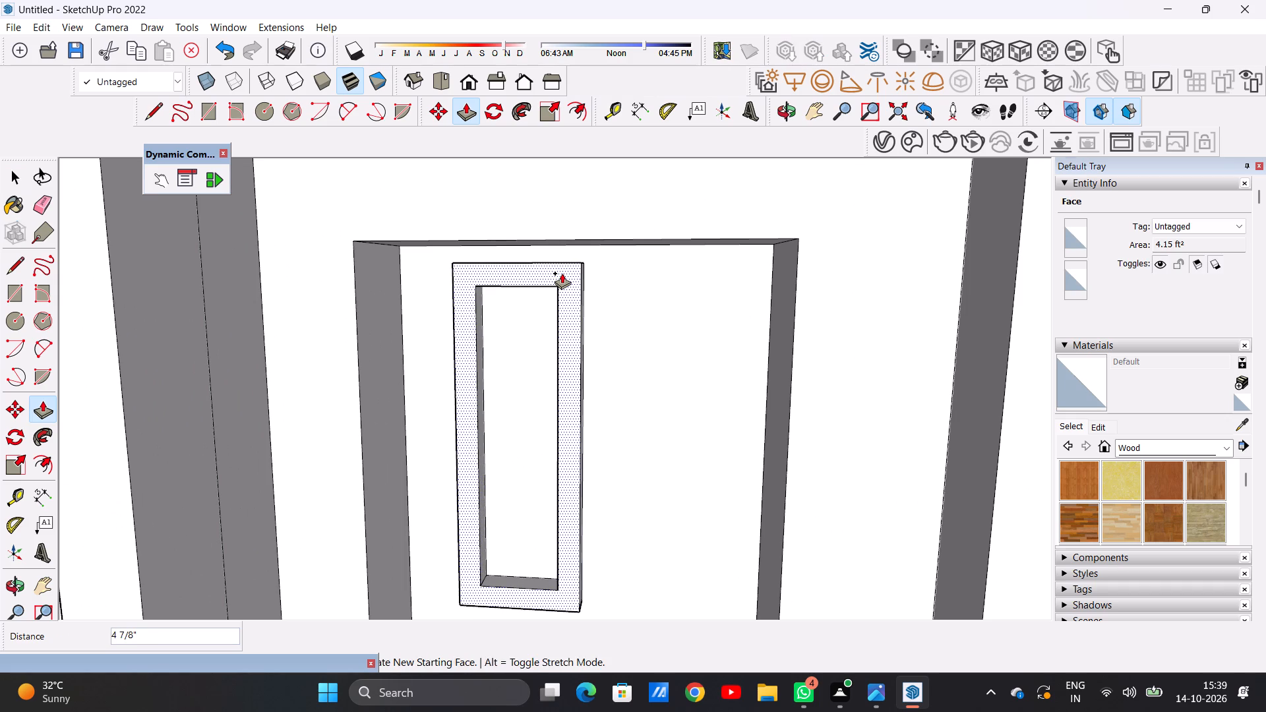
{"action": "left_click", "coordinate": [562, 273]}
{"action": "key", "text": "space"}
Examine the whole building from the front and from above, comparing the framed doorway with the neighbouring sections.
{"action": "scroll", "coordinate": [473, 314], "scroll_direction": "down", "scroll_amount": 10}
{"action": "middle_click_drag", "start_coordinate": [481, 341], "coordinate": [521, 340]}
{"action": "scroll", "coordinate": [521, 340], "scroll_direction": "down", "scroll_amount": 6}
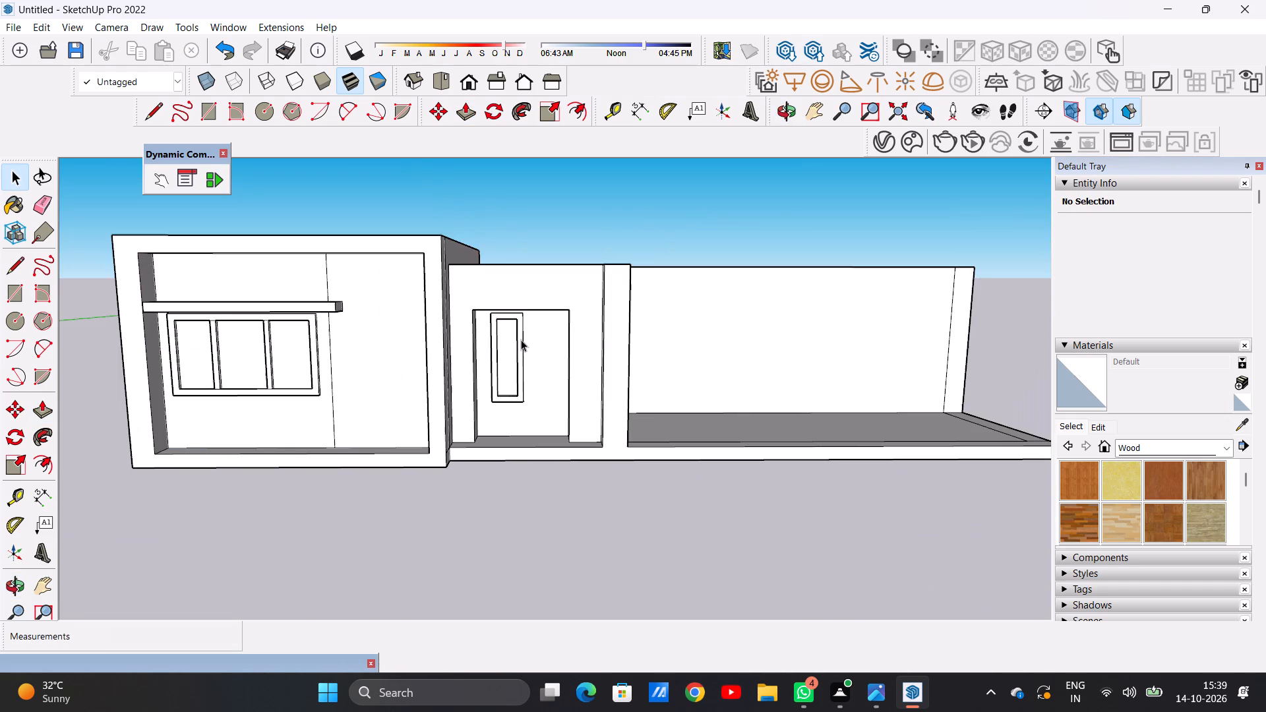
{"action": "scroll", "coordinate": [521, 340], "scroll_direction": "down", "scroll_amount": 9}
{"action": "middle_click_drag", "start_coordinate": [512, 355], "coordinate": [506, 336]}
{"action": "scroll", "coordinate": [505, 335], "scroll_direction": "up", "scroll_amount": 5}
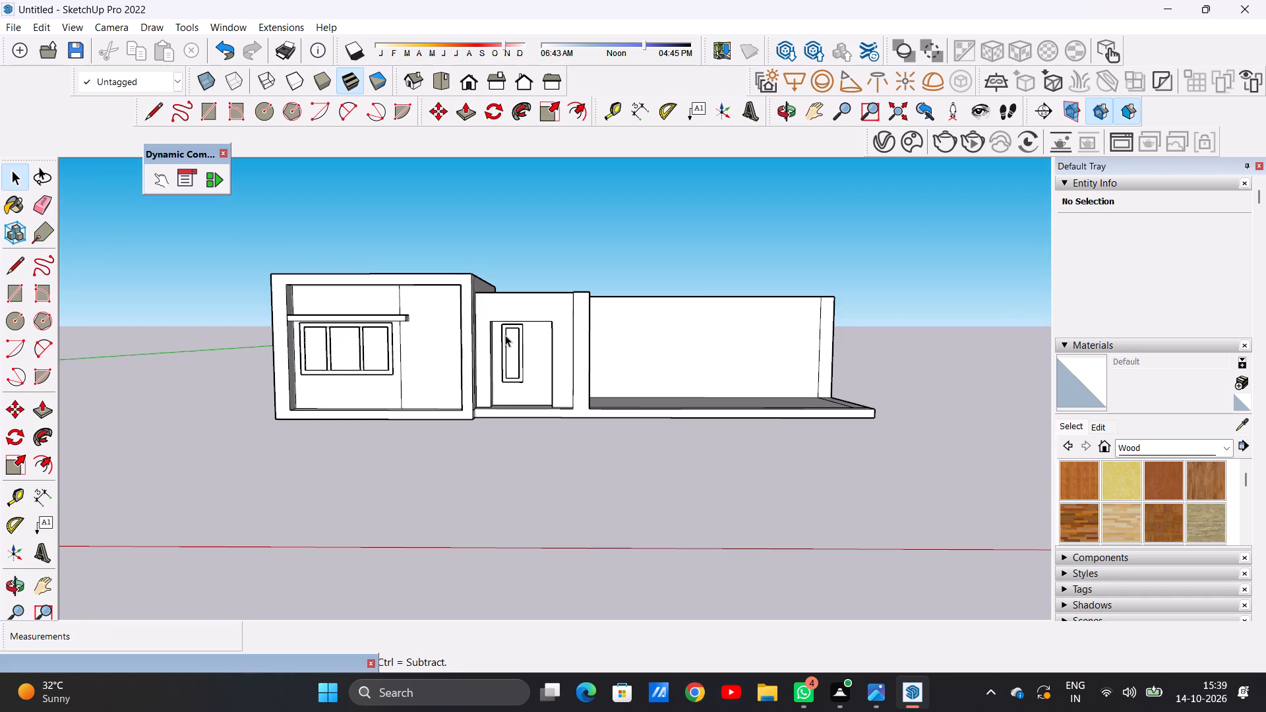
{"action": "scroll", "coordinate": [452, 401], "scroll_direction": "down", "scroll_amount": 2}
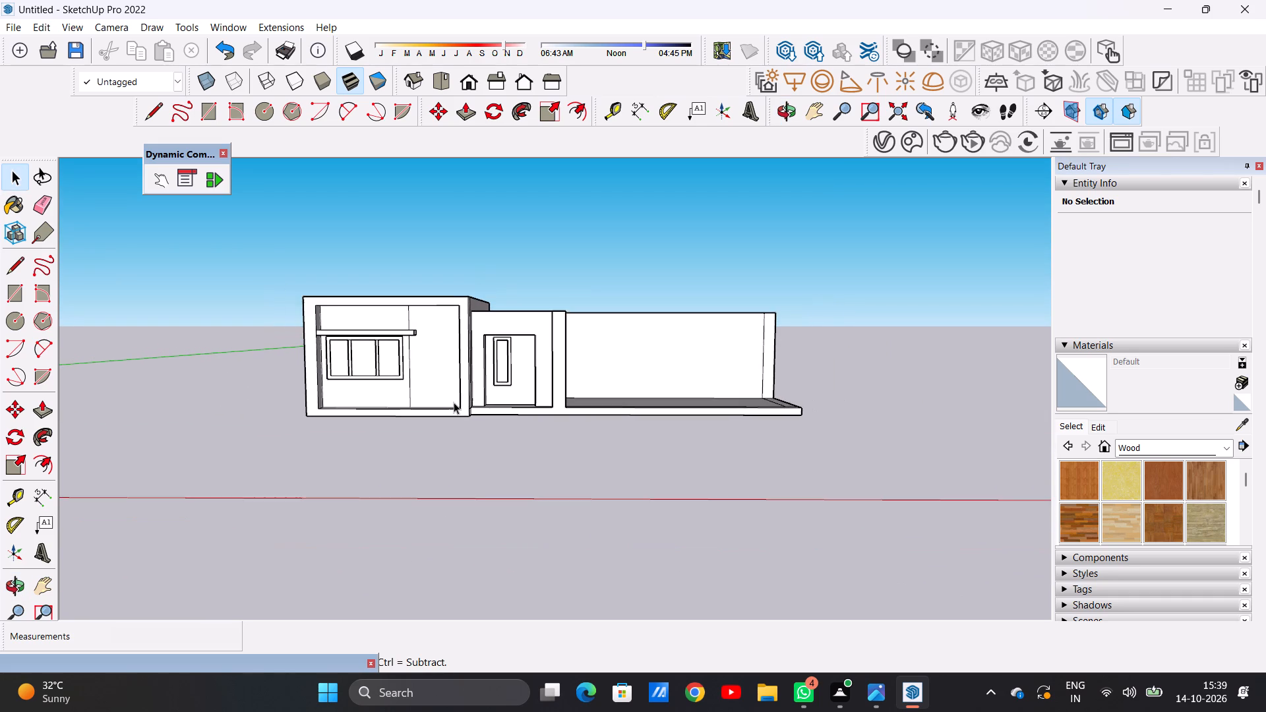
{"action": "scroll", "coordinate": [454, 402], "scroll_direction": "down", "scroll_amount": 3}
{"action": "scroll", "coordinate": [595, 346], "scroll_direction": "up", "scroll_amount": 10}
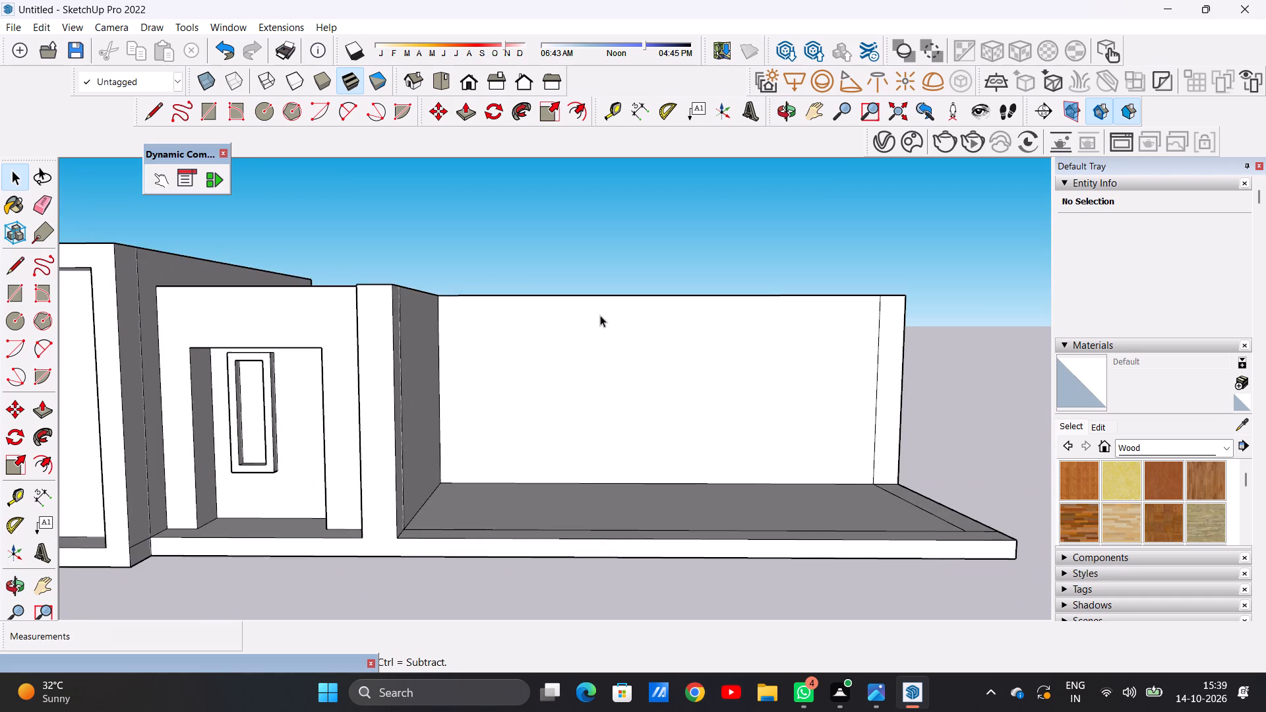
{"action": "middle_click_drag", "start_coordinate": [600, 315], "coordinate": [594, 430]}
{"action": "scroll", "coordinate": [594, 430], "scroll_direction": "up", "scroll_amount": 1}
{"action": "scroll", "coordinate": [576, 387], "scroll_direction": "down", "scroll_amount": 12}
{"action": "scroll", "coordinate": [579, 372], "scroll_direction": "up", "scroll_amount": 7}
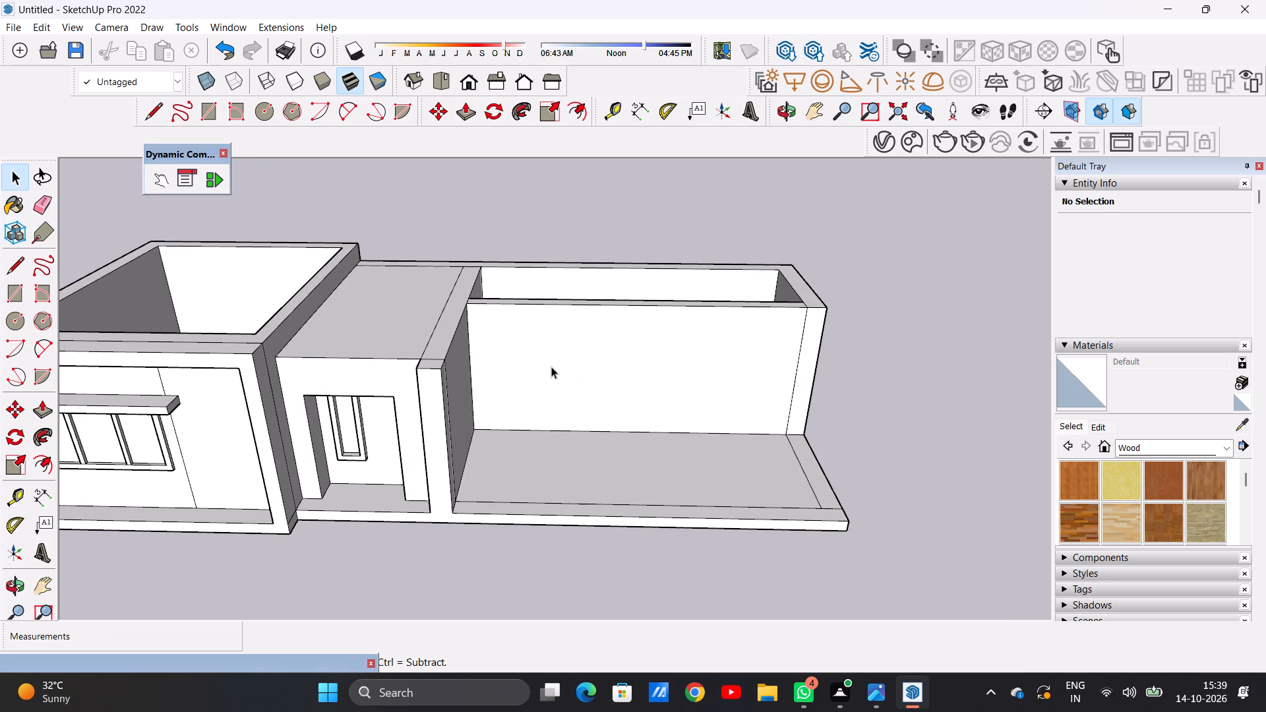
{"action": "scroll", "coordinate": [626, 361], "scroll_direction": "down", "scroll_amount": 6}
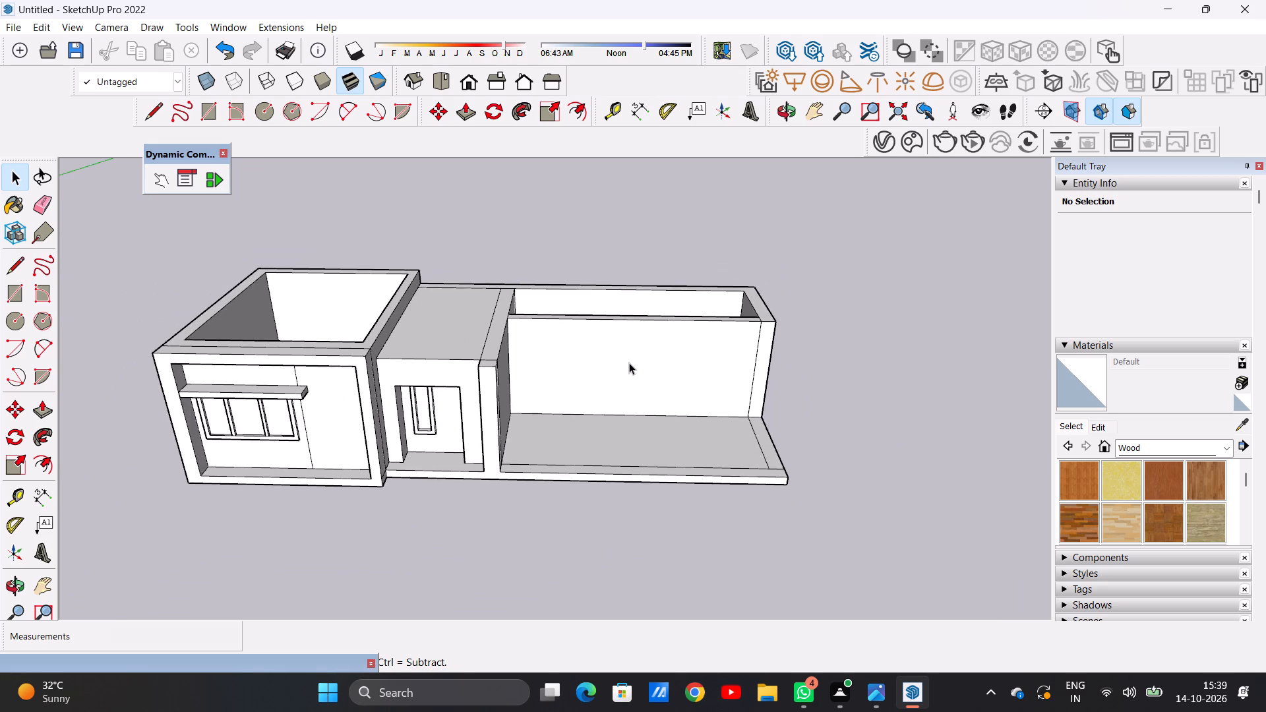
{"action": "scroll", "coordinate": [629, 363], "scroll_direction": "down", "scroll_amount": 4}
{"action": "middle_click_drag", "start_coordinate": [356, 317], "coordinate": [359, 276]}
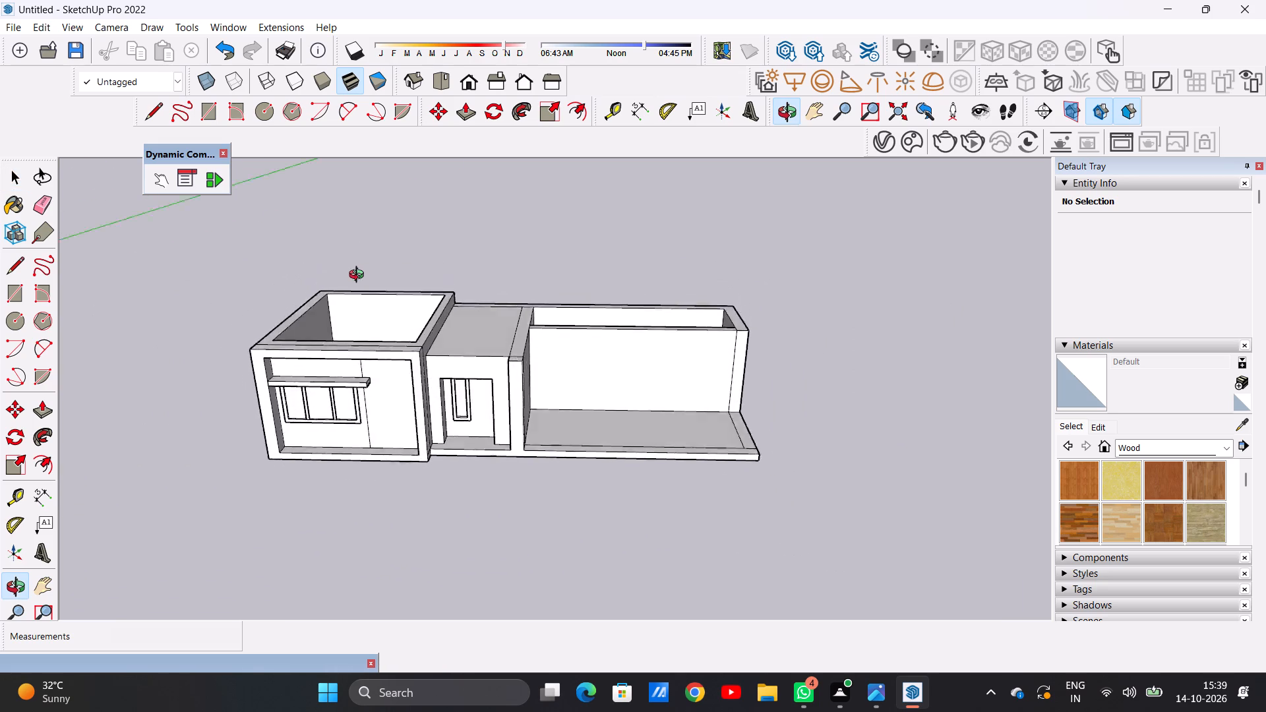
{"action": "middle_click_drag", "start_coordinate": [359, 276], "coordinate": [371, 242]}
{"action": "scroll", "coordinate": [379, 403], "scroll_direction": "up", "scroll_amount": 6}
{"action": "scroll", "coordinate": [369, 406], "scroll_direction": "down", "scroll_amount": 1}
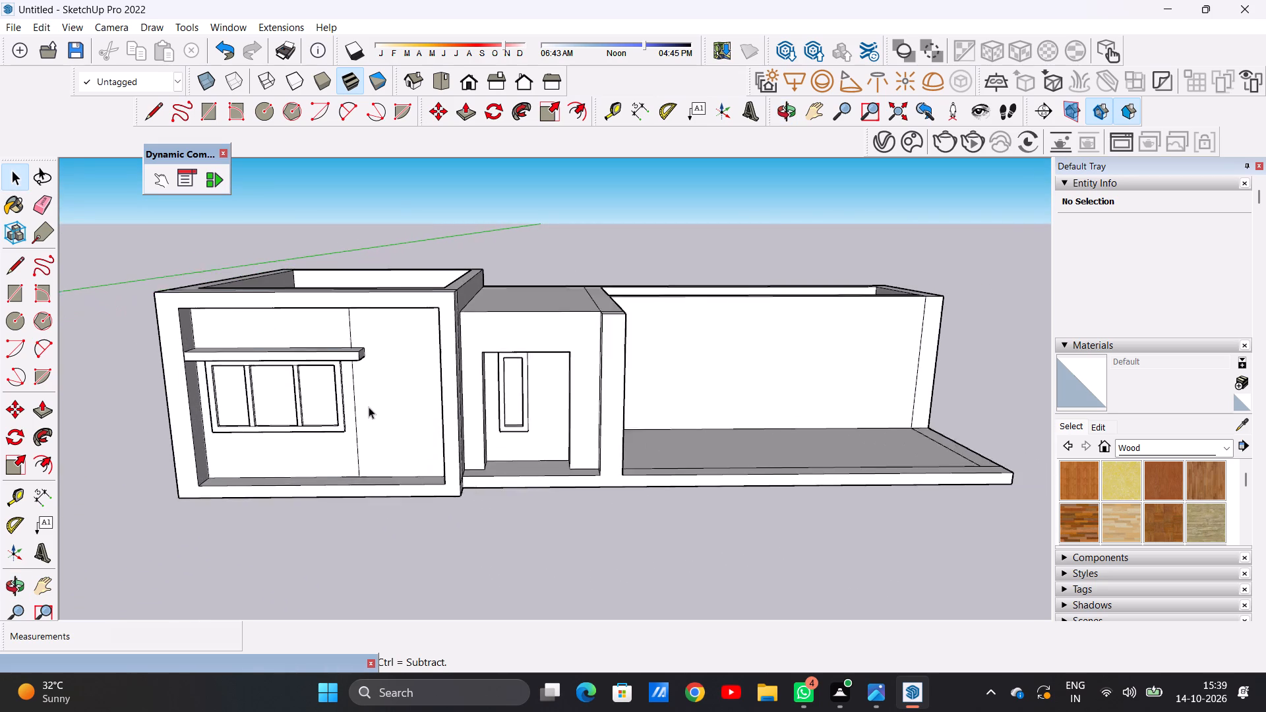
{"action": "scroll", "coordinate": [369, 407], "scroll_direction": "down", "scroll_amount": 2}
{"action": "middle_click_drag", "start_coordinate": [302, 410], "coordinate": [296, 386]}
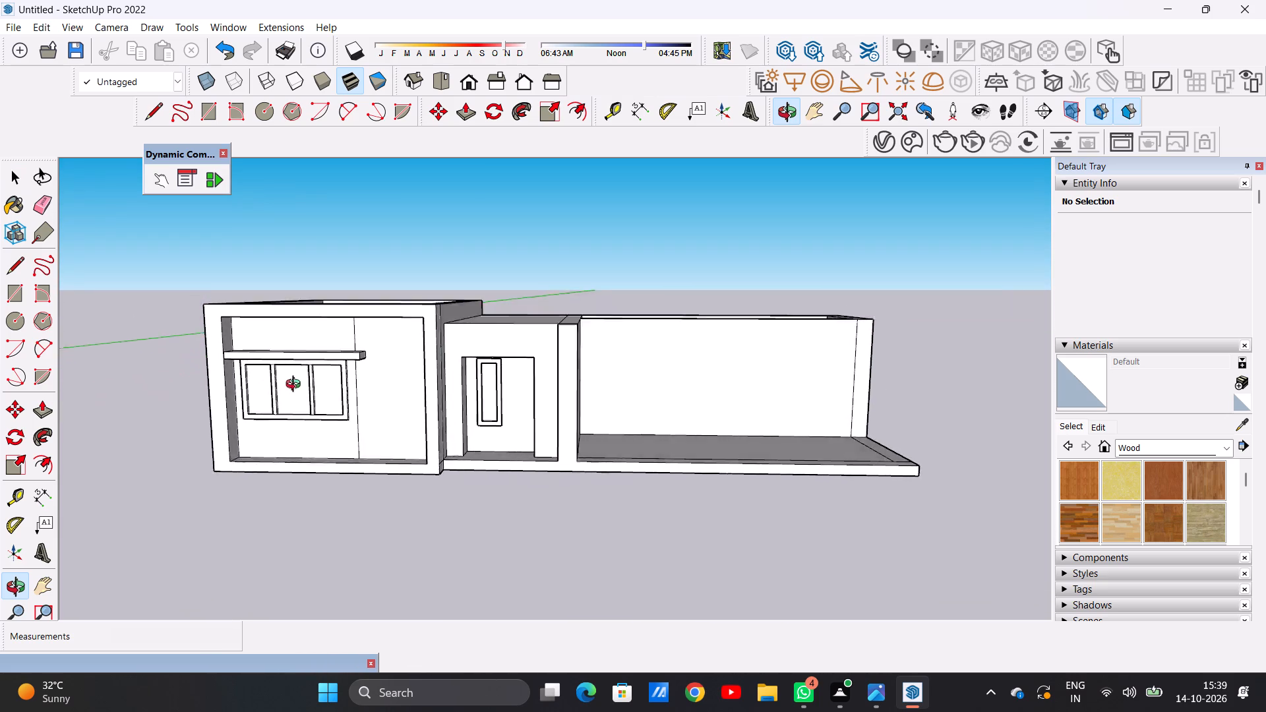
{"action": "middle_click_drag", "start_coordinate": [296, 386], "coordinate": [331, 386]}
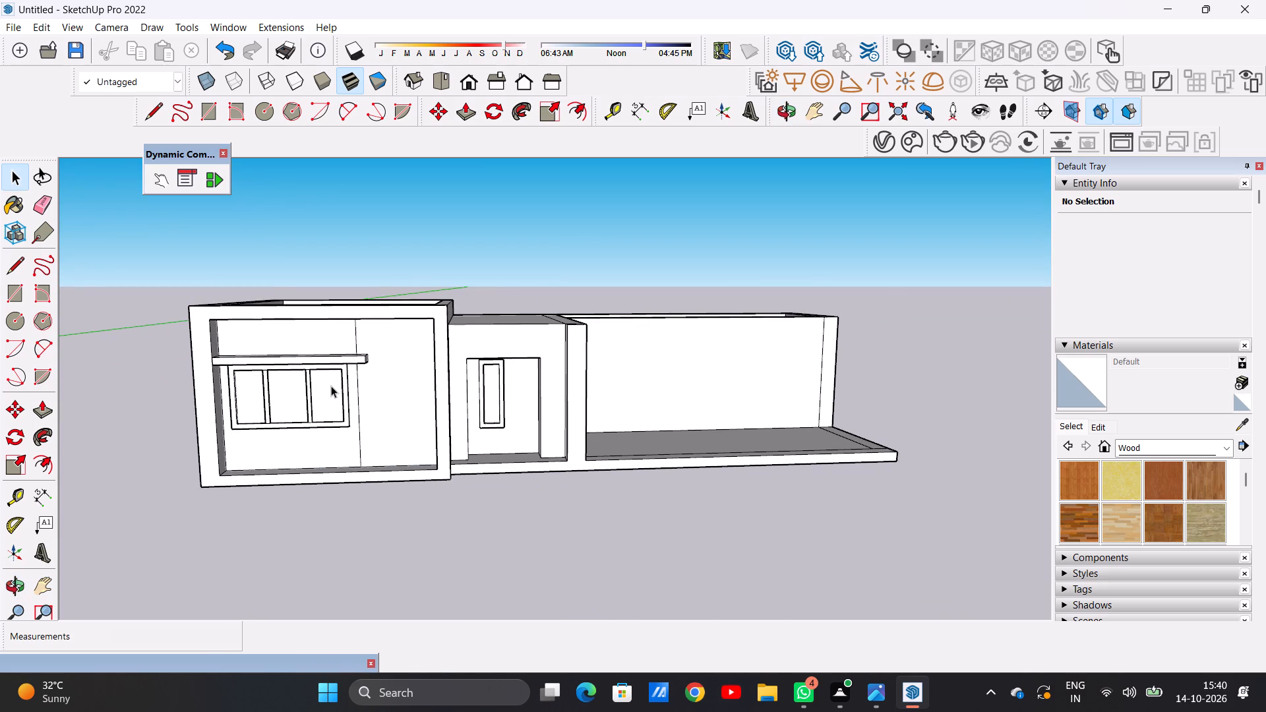
{"action": "scroll", "coordinate": [331, 386], "scroll_direction": "down", "scroll_amount": 1}
{"action": "scroll", "coordinate": [663, 381], "scroll_direction": "up", "scroll_amount": 5}
Examine the long section beside the doorway, checking its set-back front wall, side wall and open floor slab.
{"action": "middle_click_drag", "start_coordinate": [664, 381], "coordinate": [558, 345]}
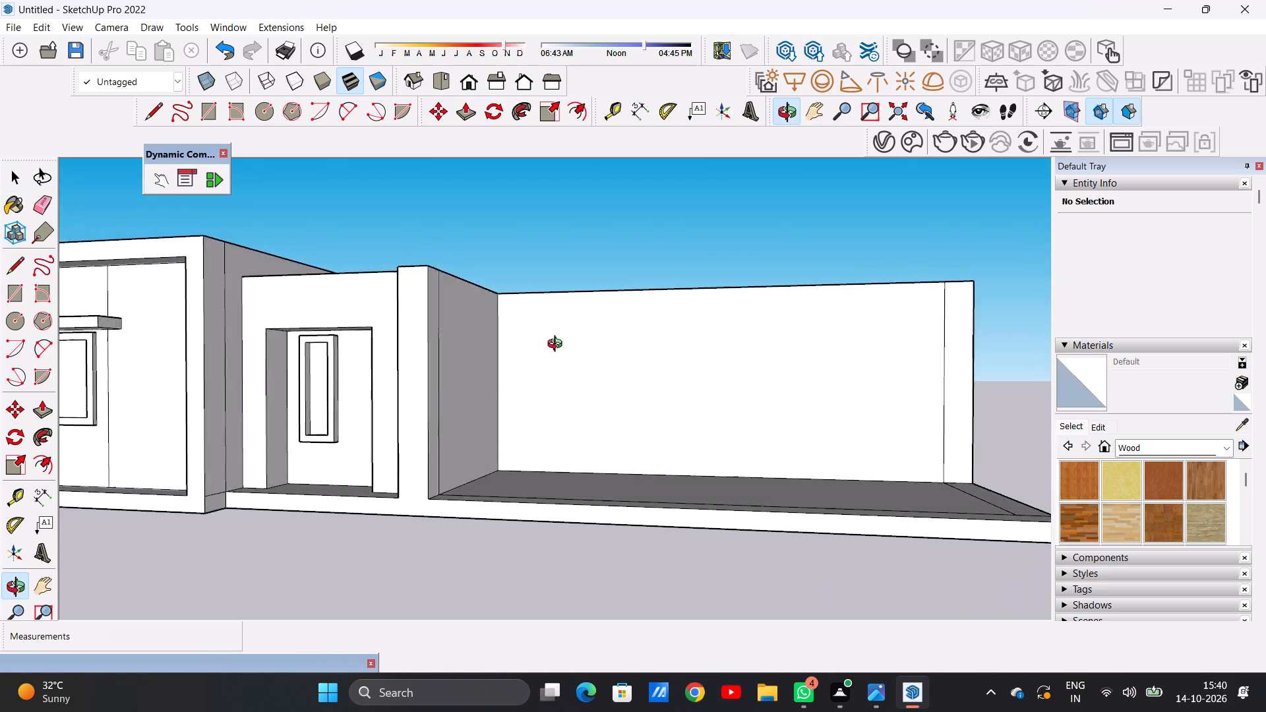
{"action": "middle_click_drag", "start_coordinate": [558, 345], "coordinate": [609, 392]}
{"action": "scroll", "coordinate": [609, 392], "scroll_direction": "up", "scroll_amount": 1}
{"action": "scroll", "coordinate": [599, 392], "scroll_direction": "down", "scroll_amount": 2}
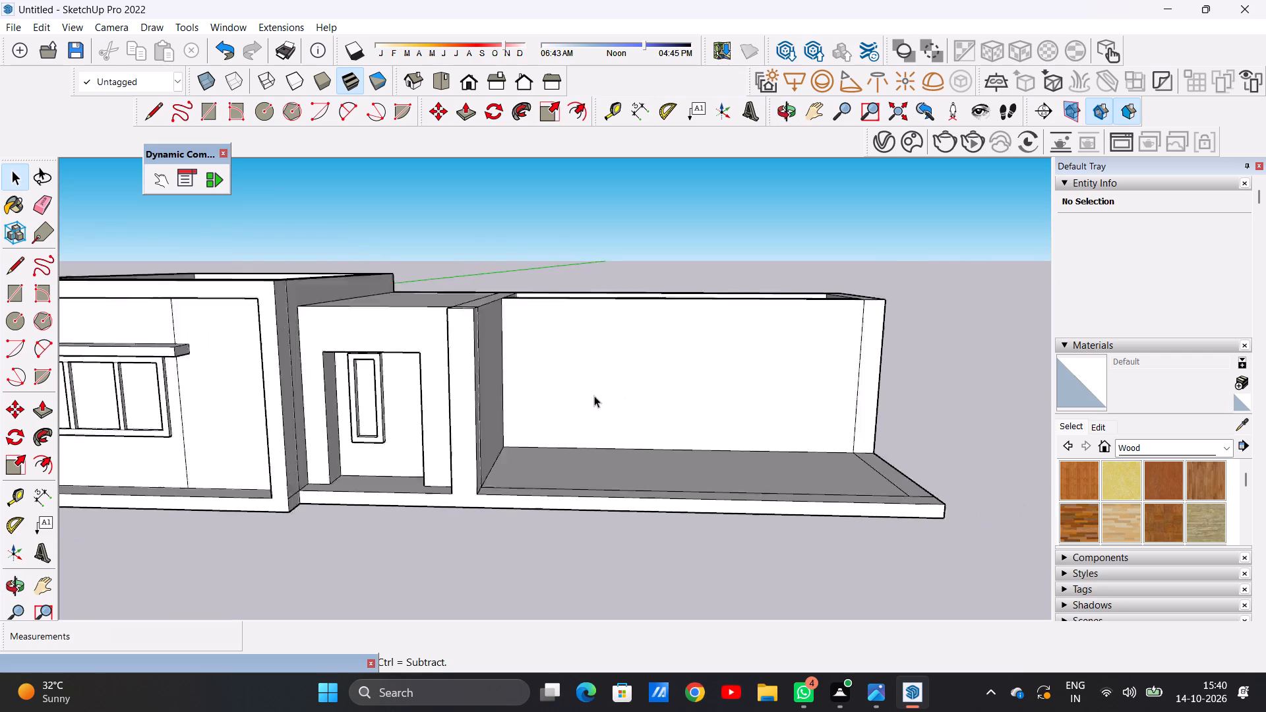
{"action": "scroll", "coordinate": [594, 396], "scroll_direction": "down", "scroll_amount": 6}
{"action": "scroll", "coordinate": [637, 406], "scroll_direction": "up", "scroll_amount": 1}
{"action": "middle_click_drag", "start_coordinate": [637, 406], "coordinate": [636, 390]}
{"action": "scroll", "coordinate": [636, 378], "scroll_direction": "up", "scroll_amount": 6}
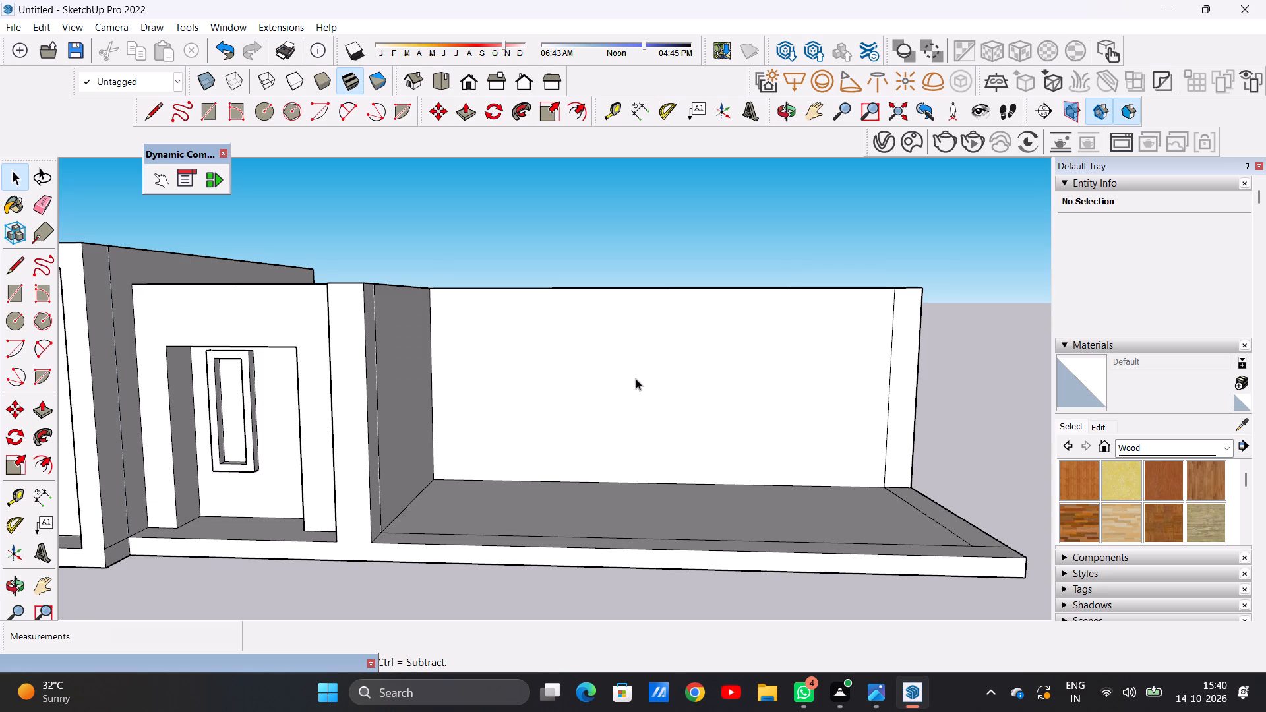
{"action": "scroll", "coordinate": [415, 390], "scroll_direction": "down", "scroll_amount": 7}
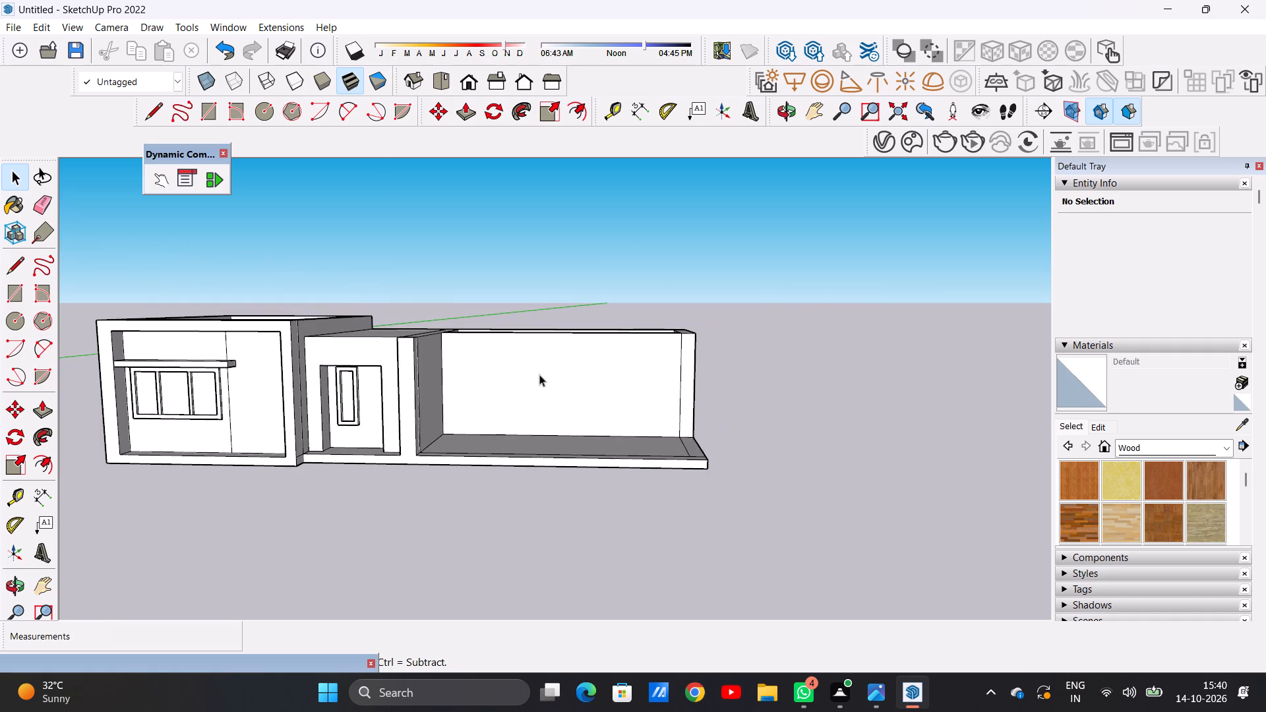
{"action": "scroll", "coordinate": [558, 386], "scroll_direction": "up", "scroll_amount": 6}
{"action": "middle_click_drag", "start_coordinate": [492, 385], "coordinate": [502, 371]}
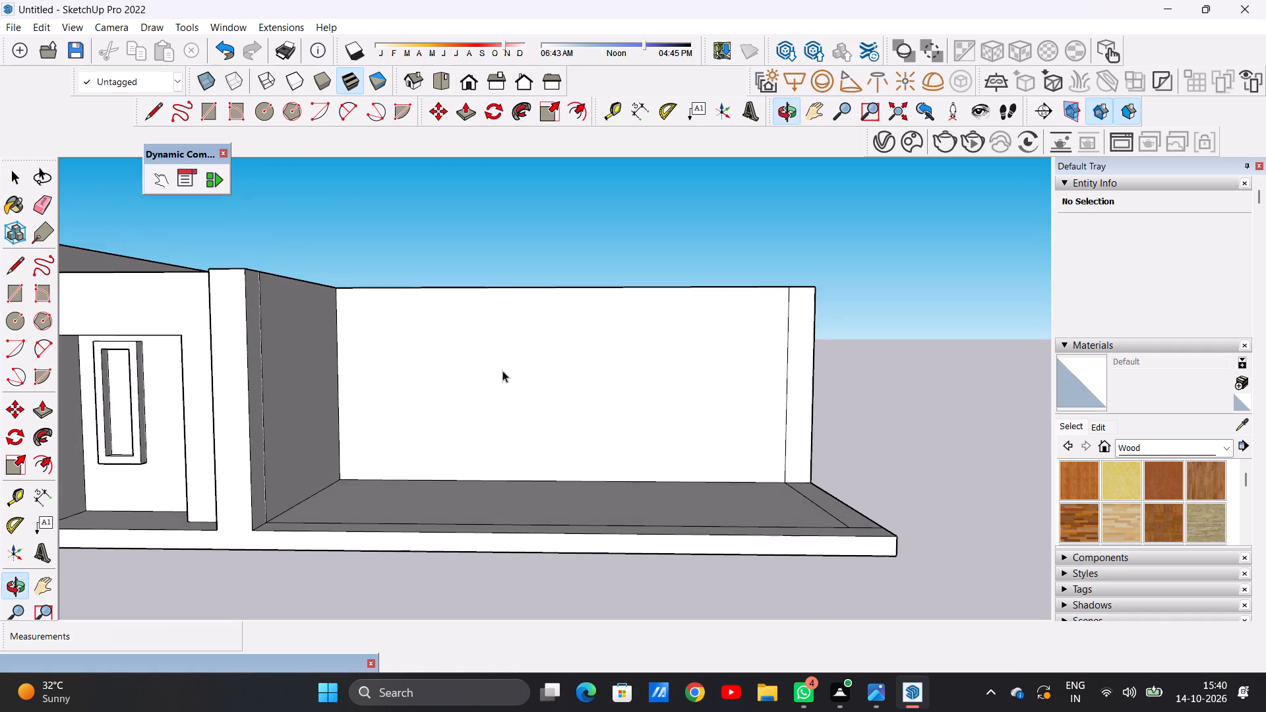
{"action": "scroll", "coordinate": [504, 394], "scroll_direction": "down", "scroll_amount": 3}
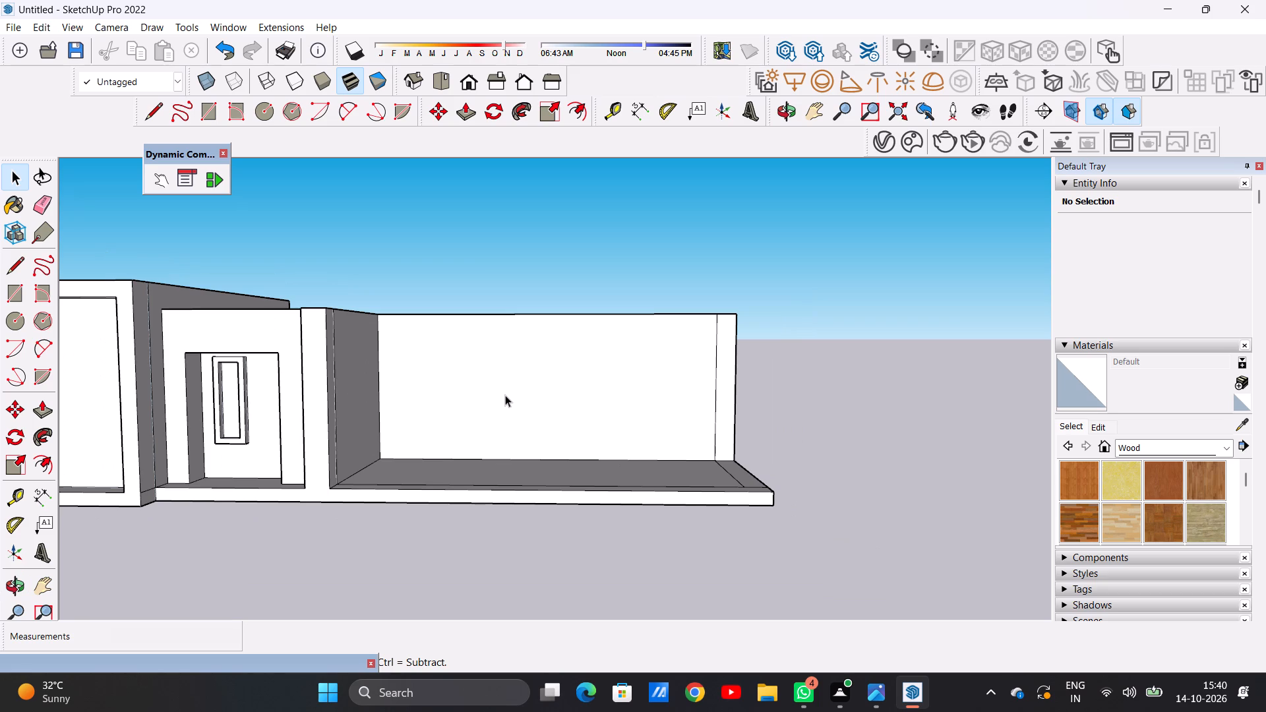
{"action": "scroll", "coordinate": [489, 411], "scroll_direction": "up", "scroll_amount": 2}
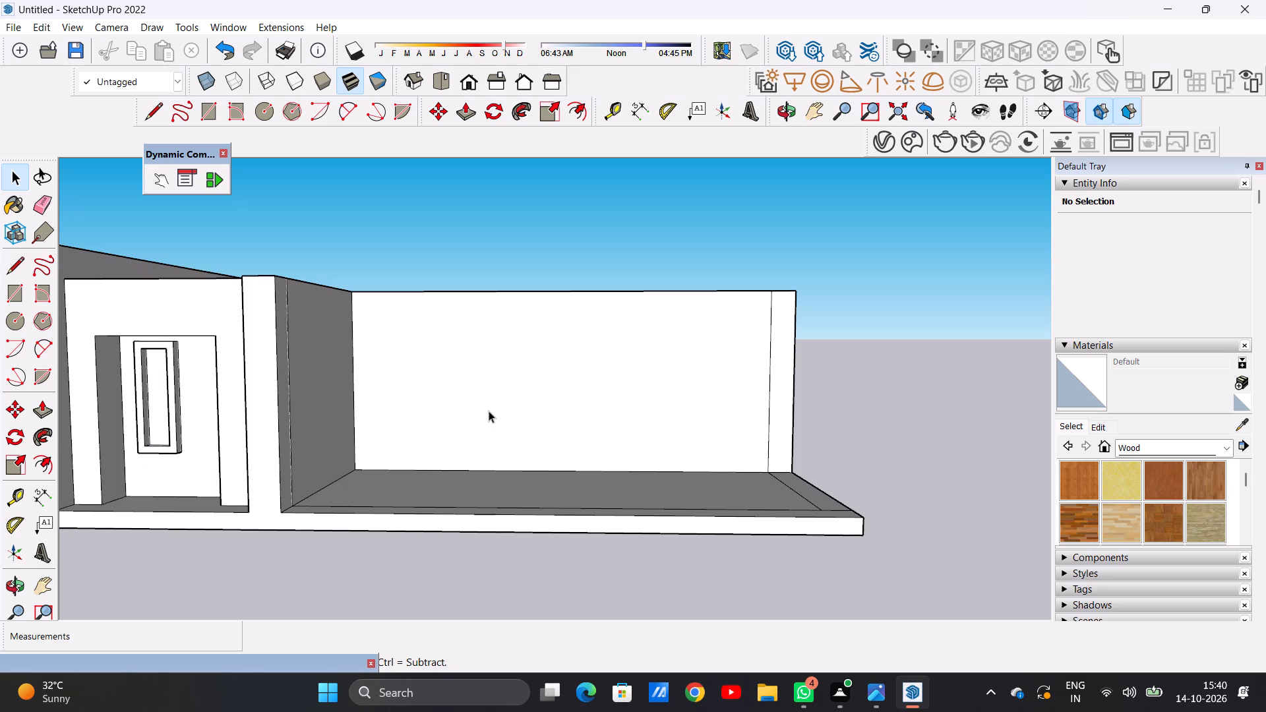
{"action": "scroll", "coordinate": [485, 432], "scroll_direction": "down", "scroll_amount": 2}
{"action": "middle_click_drag", "start_coordinate": [462, 423], "coordinate": [464, 565]}
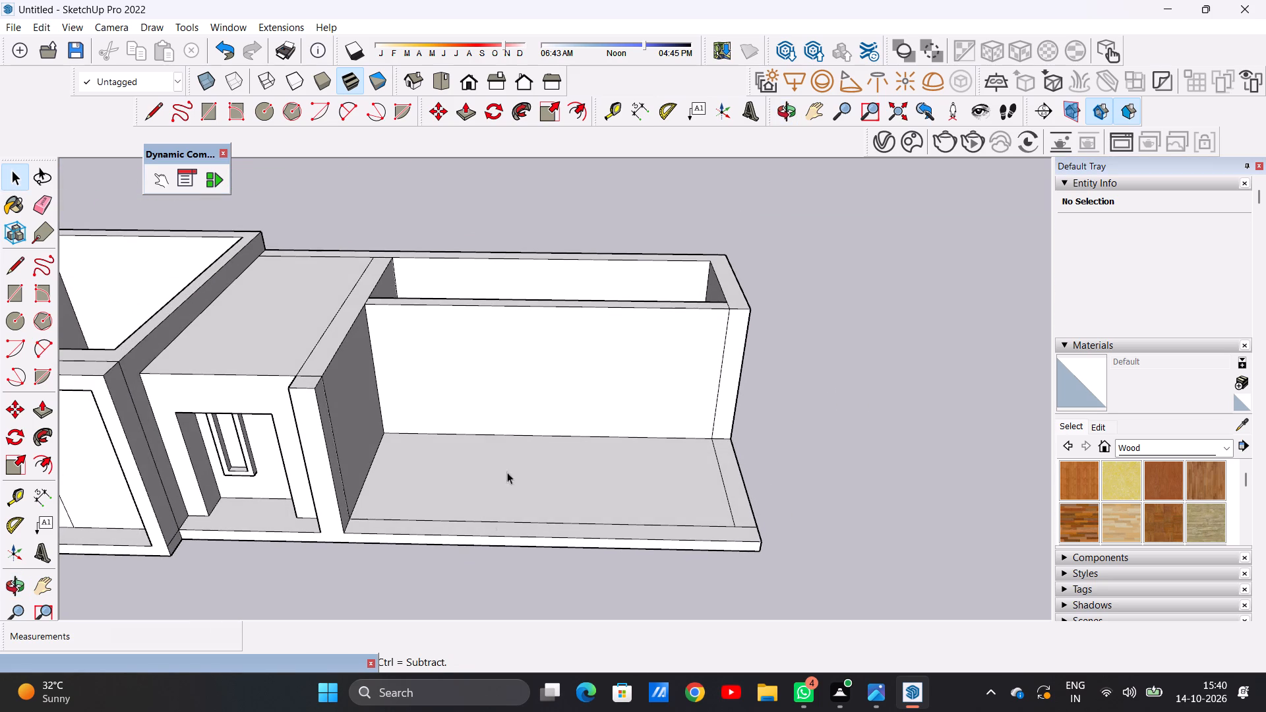
{"action": "scroll", "coordinate": [518, 422], "scroll_direction": "up", "scroll_amount": 1}
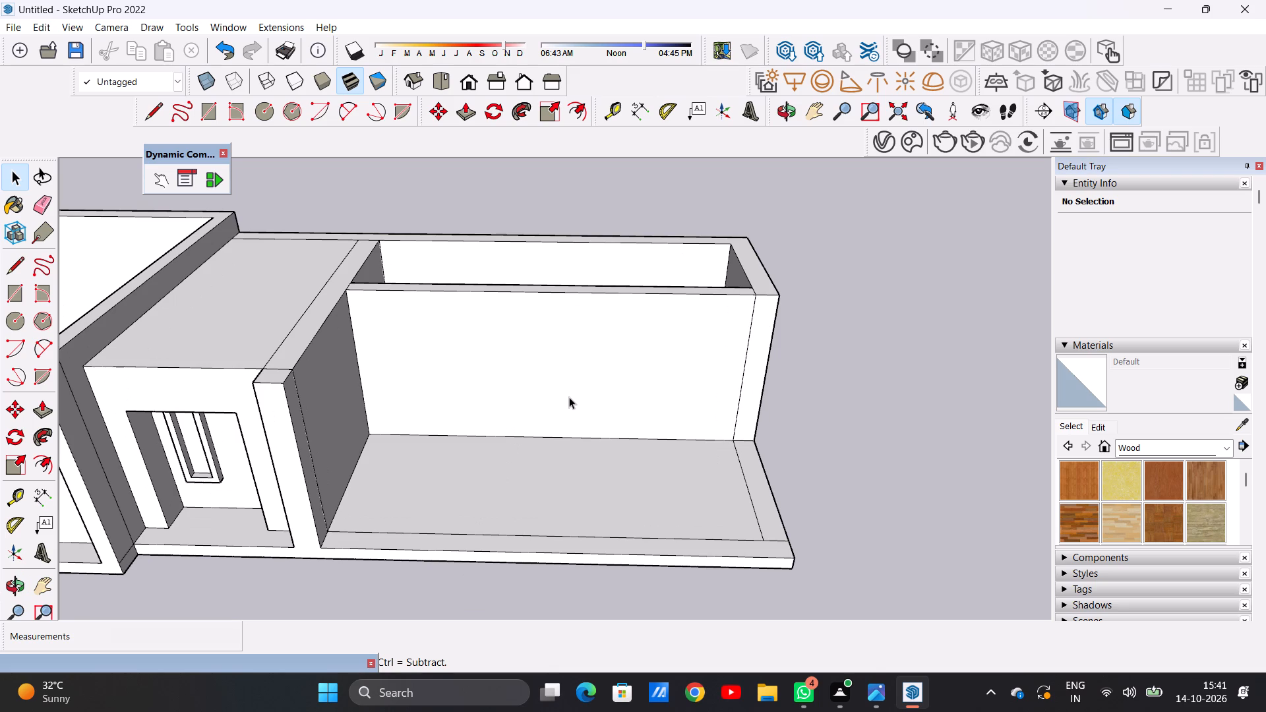
{"action": "scroll", "coordinate": [603, 405], "scroll_direction": "down", "scroll_amount": 5}
{"action": "middle_click_drag", "start_coordinate": [648, 407], "coordinate": [544, 422]}
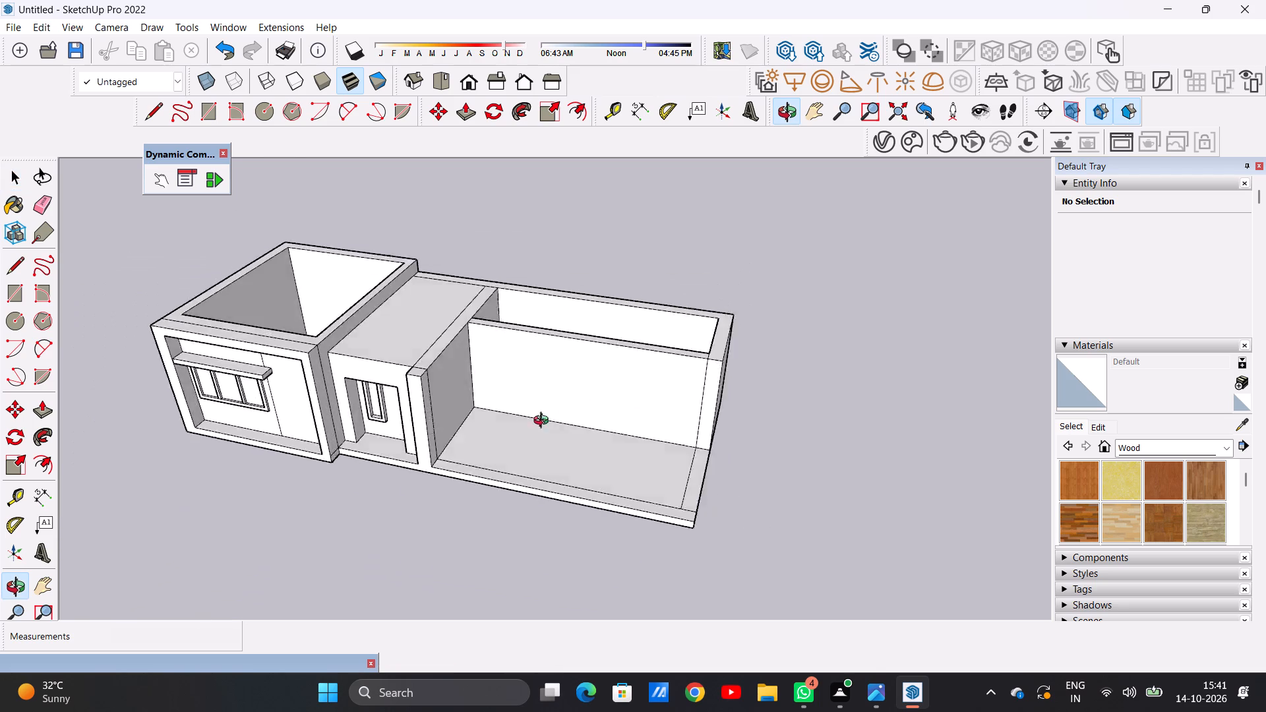
{"action": "middle_click_drag", "start_coordinate": [544, 422], "coordinate": [656, 421]}
{"action": "scroll", "coordinate": [623, 402], "scroll_direction": "up", "scroll_amount": 5}
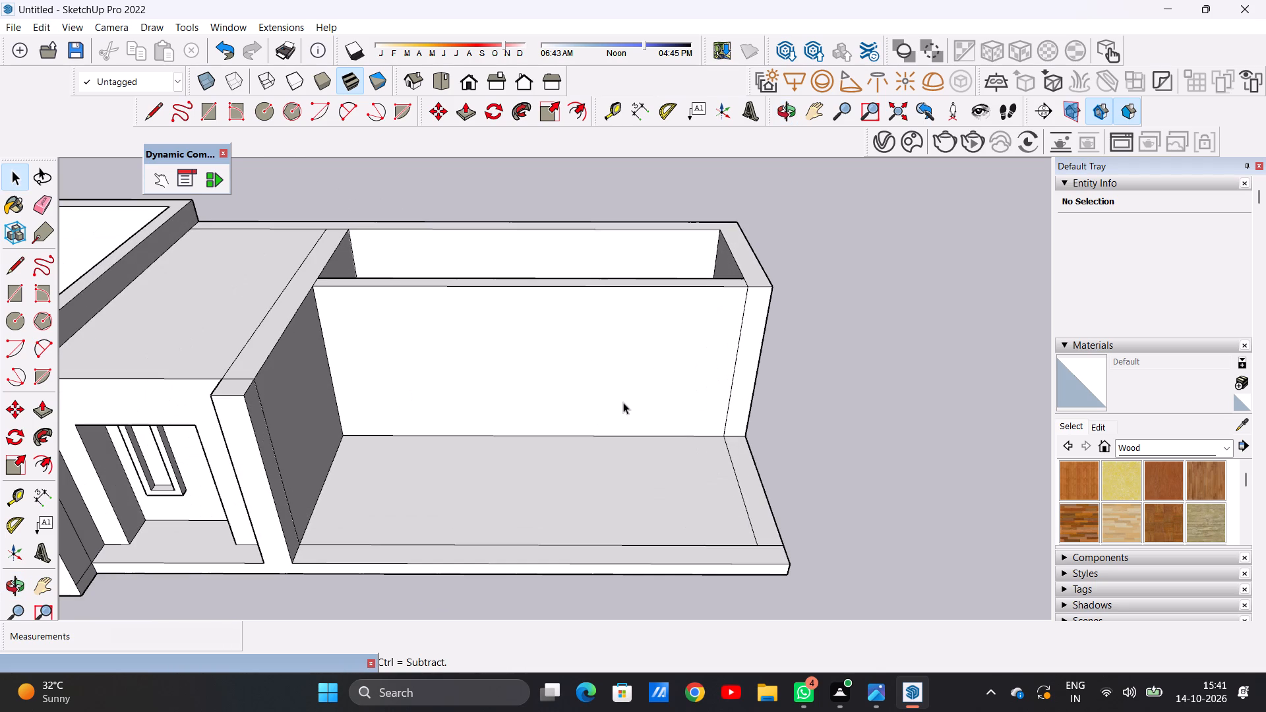
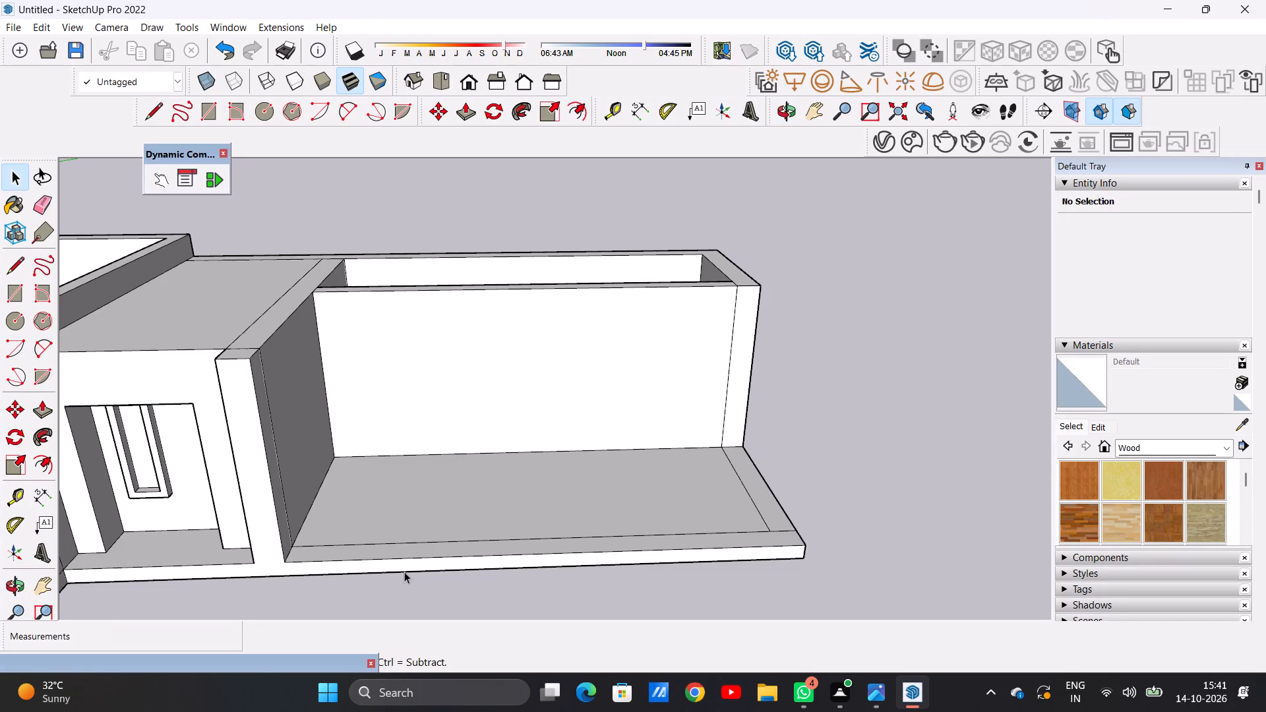
Pull the long section's set-back front wall face forward about 2' 7 13/16" over the floor slab.
{"action": "scroll", "coordinate": [533, 392], "scroll_direction": "down", "scroll_amount": 4}
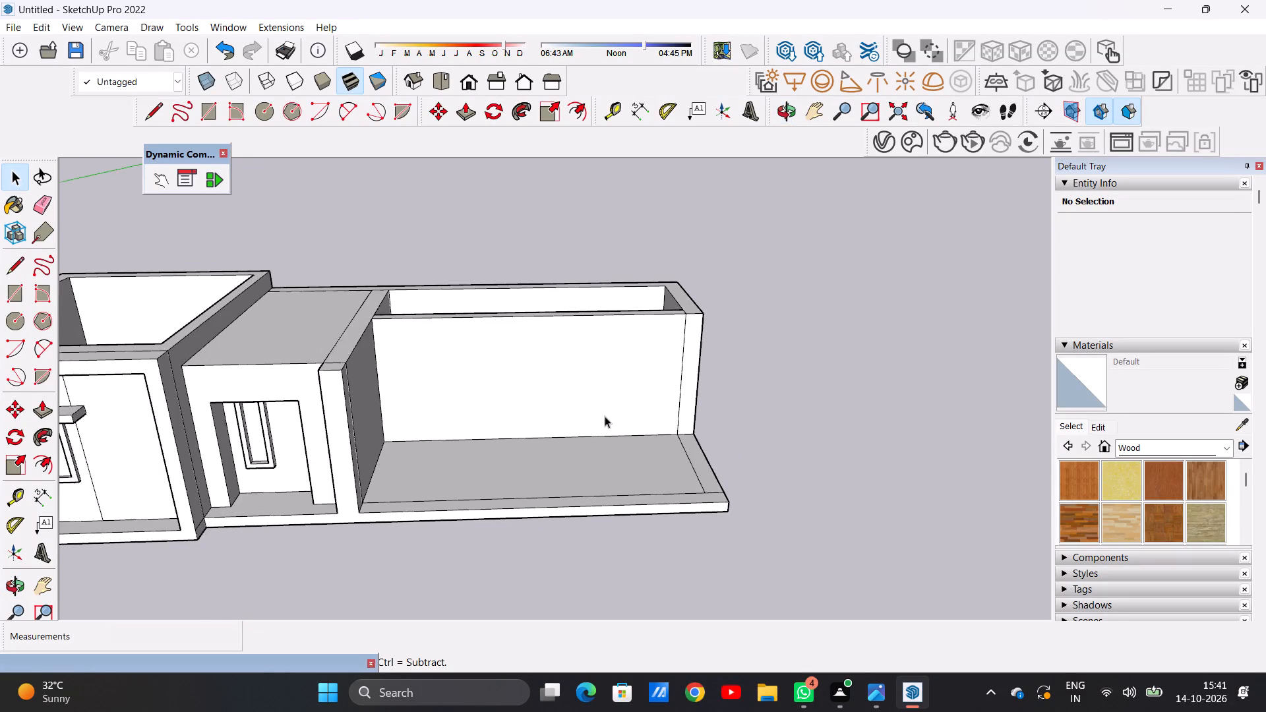
{"action": "middle_click_drag", "start_coordinate": [605, 416], "coordinate": [472, 504]}
{"action": "scroll", "coordinate": [645, 405], "scroll_direction": "up", "scroll_amount": 3}
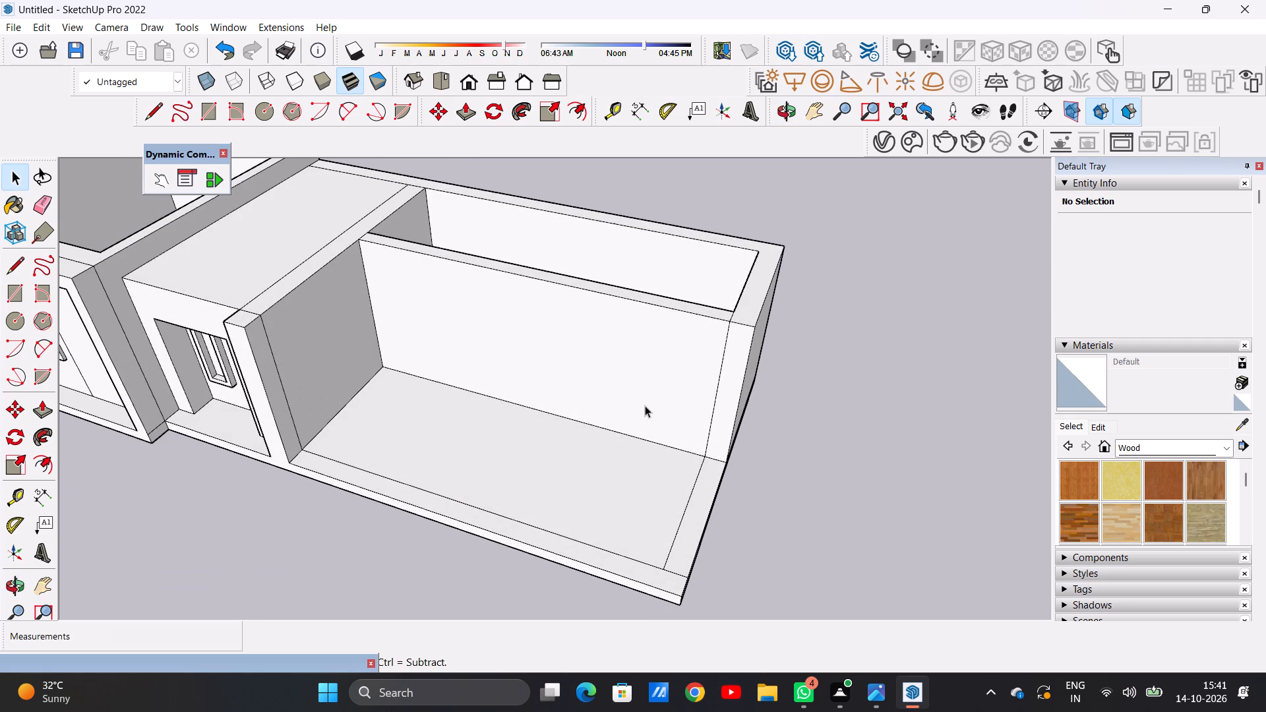
{"action": "key", "text": "p"}
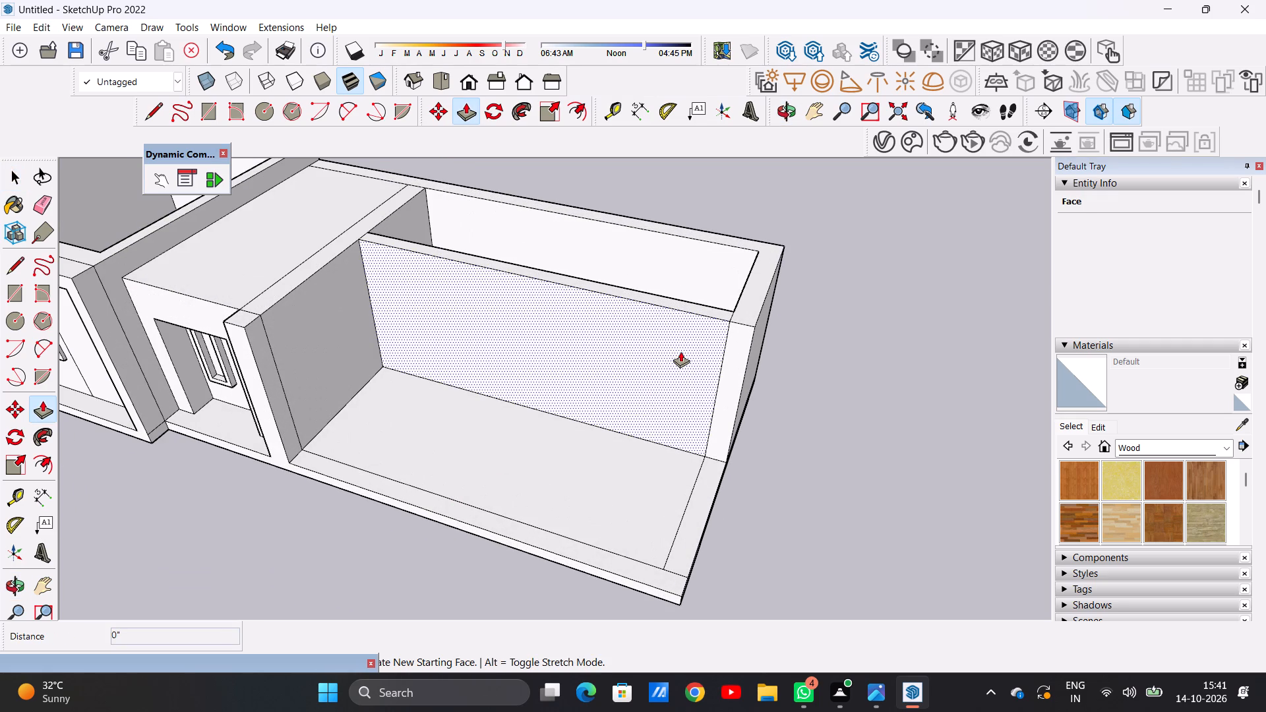
{"action": "left_click", "coordinate": [680, 351]}
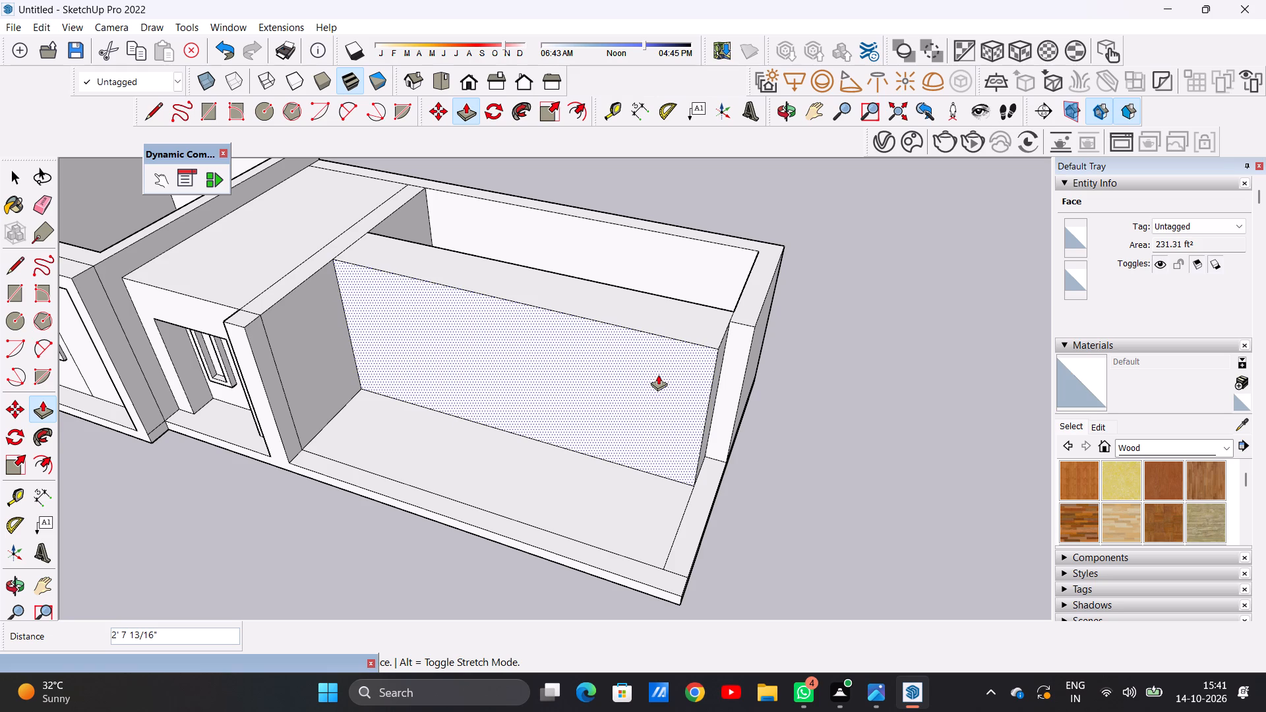
{"action": "left_click", "coordinate": [658, 374]}
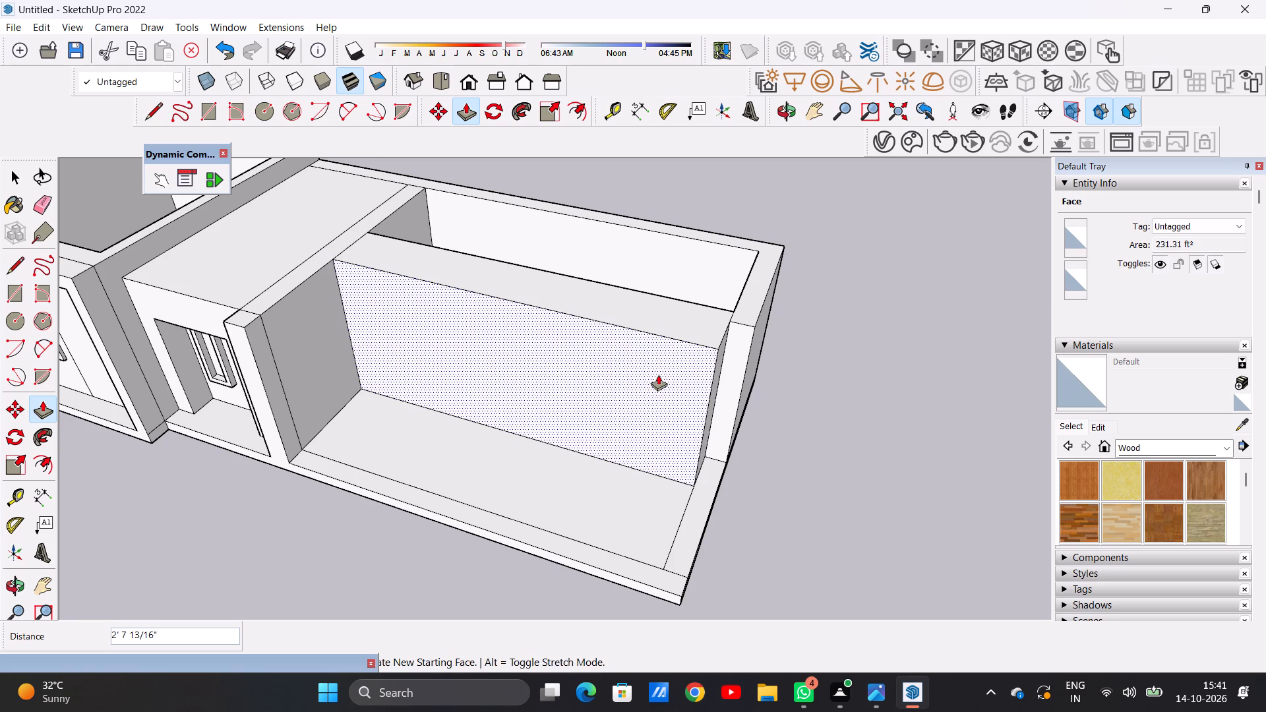
{"action": "key", "text": "space"}
Pull the narrow front face of the long section's outer end wall forward 2' 7 13/16", flush with the moved front wall.
{"action": "scroll", "coordinate": [626, 383], "scroll_direction": "down", "scroll_amount": 3}
{"action": "middle_click_drag", "start_coordinate": [618, 396], "coordinate": [586, 347]}
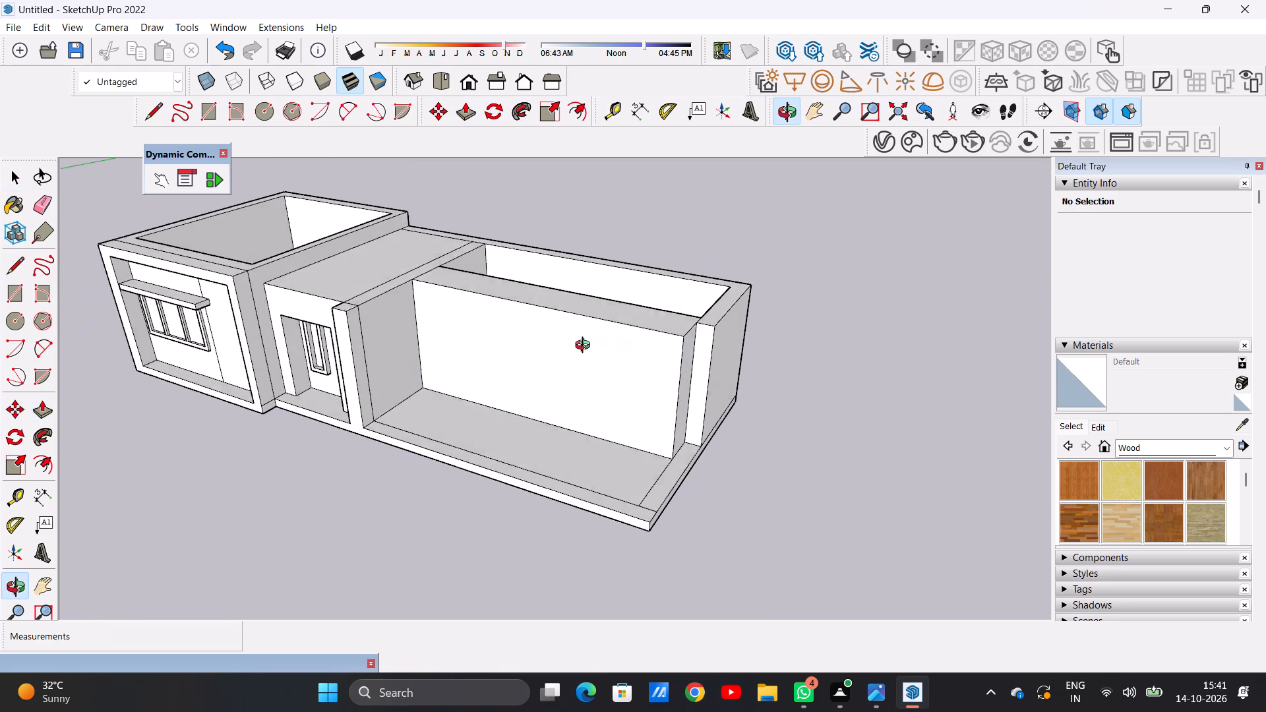
{"action": "middle_click_drag", "start_coordinate": [586, 347], "coordinate": [584, 358]}
{"action": "scroll", "coordinate": [688, 367], "scroll_direction": "up", "scroll_amount": 7}
{"action": "key", "text": "p"}
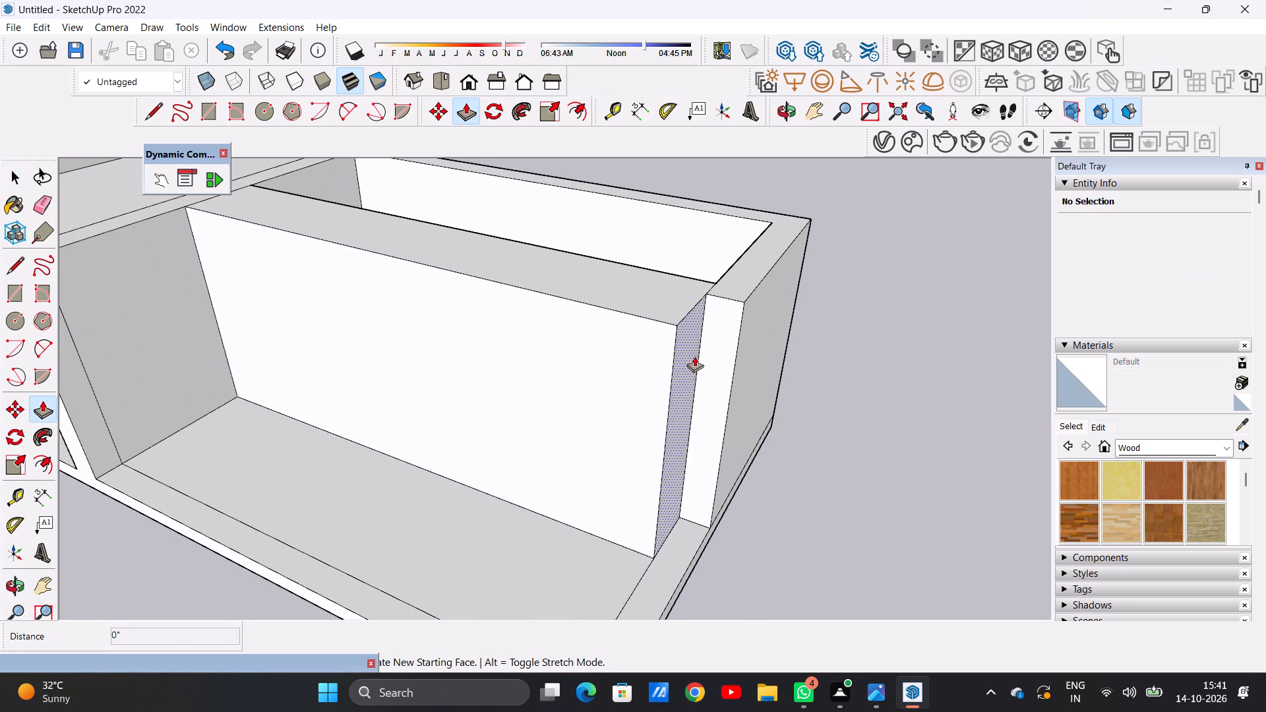
{"action": "scroll", "coordinate": [708, 320], "scroll_direction": "up", "scroll_amount": 5}
{"action": "left_click", "coordinate": [708, 319]}
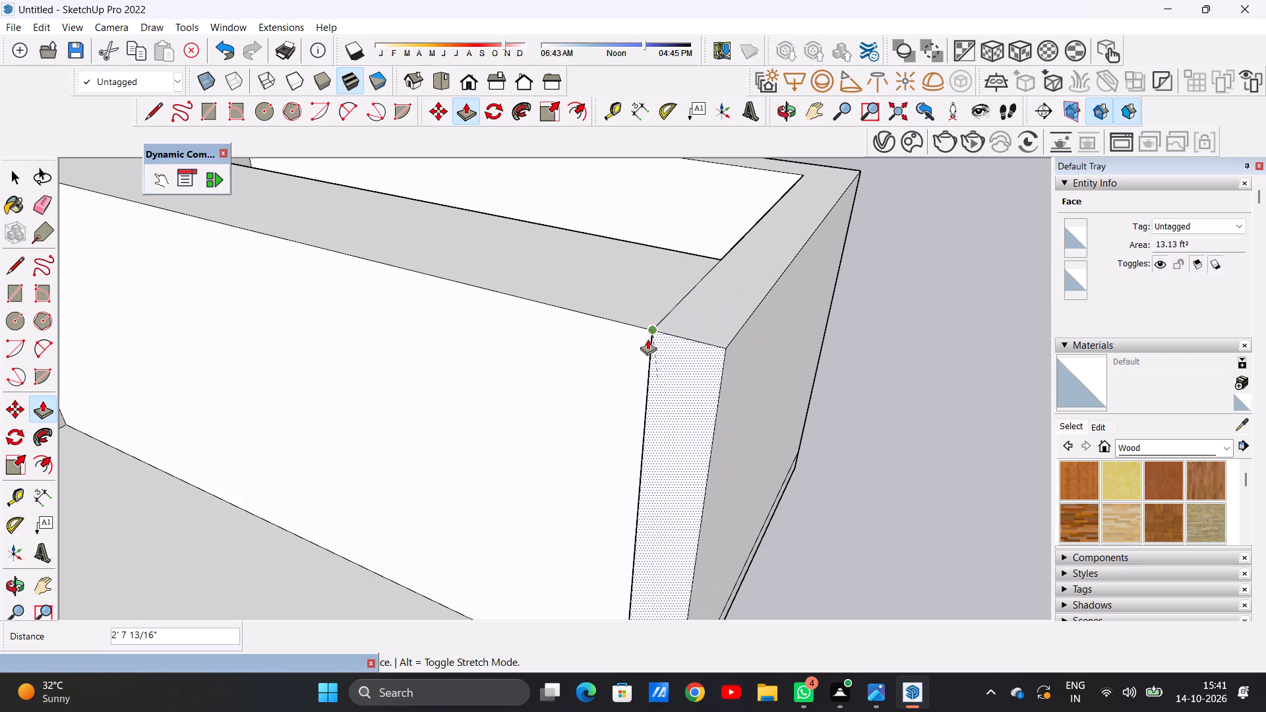
{"action": "left_click", "coordinate": [648, 339]}
{"action": "key", "text": "space"}
Examine the long section's moved front wall and remaining open floor from the front and above, comparing them with the doorway section.
{"action": "scroll", "coordinate": [626, 393], "scroll_direction": "down", "scroll_amount": 12}
{"action": "middle_click_drag", "start_coordinate": [495, 407], "coordinate": [547, 364]}
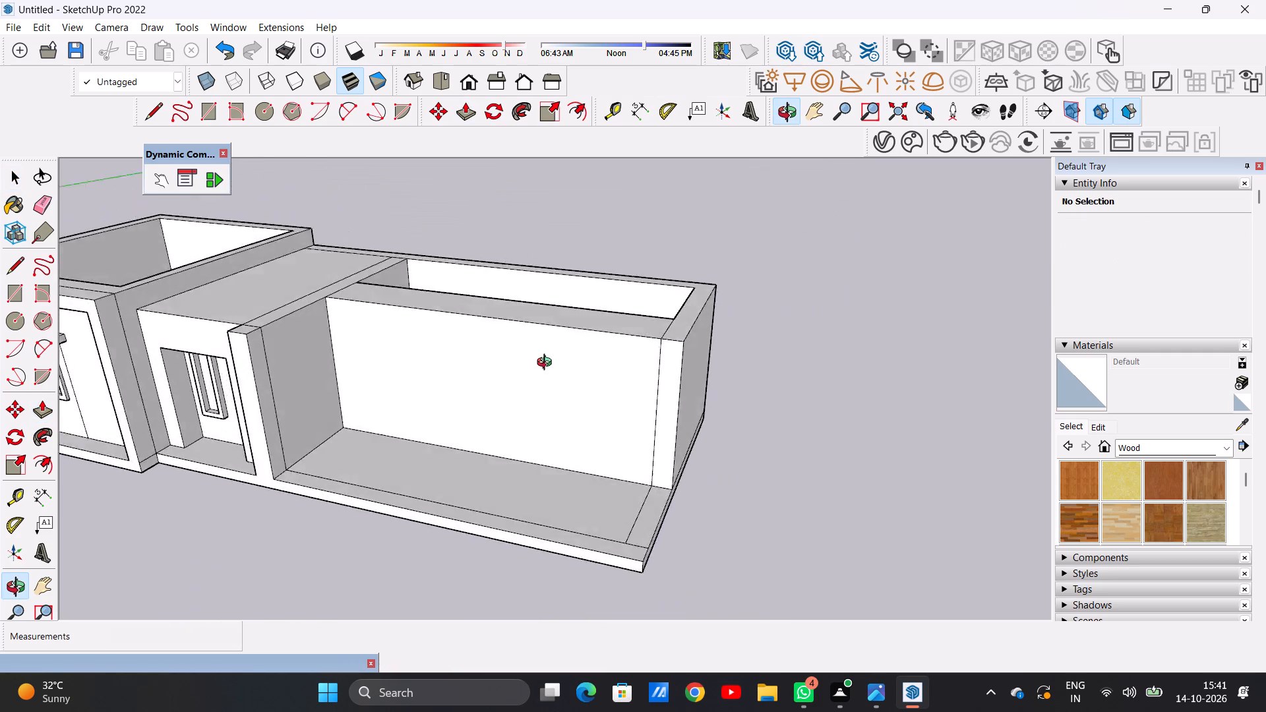
{"action": "middle_click_drag", "start_coordinate": [547, 364], "coordinate": [644, 330]}
{"action": "middle_click_drag", "start_coordinate": [558, 386], "coordinate": [557, 378]}
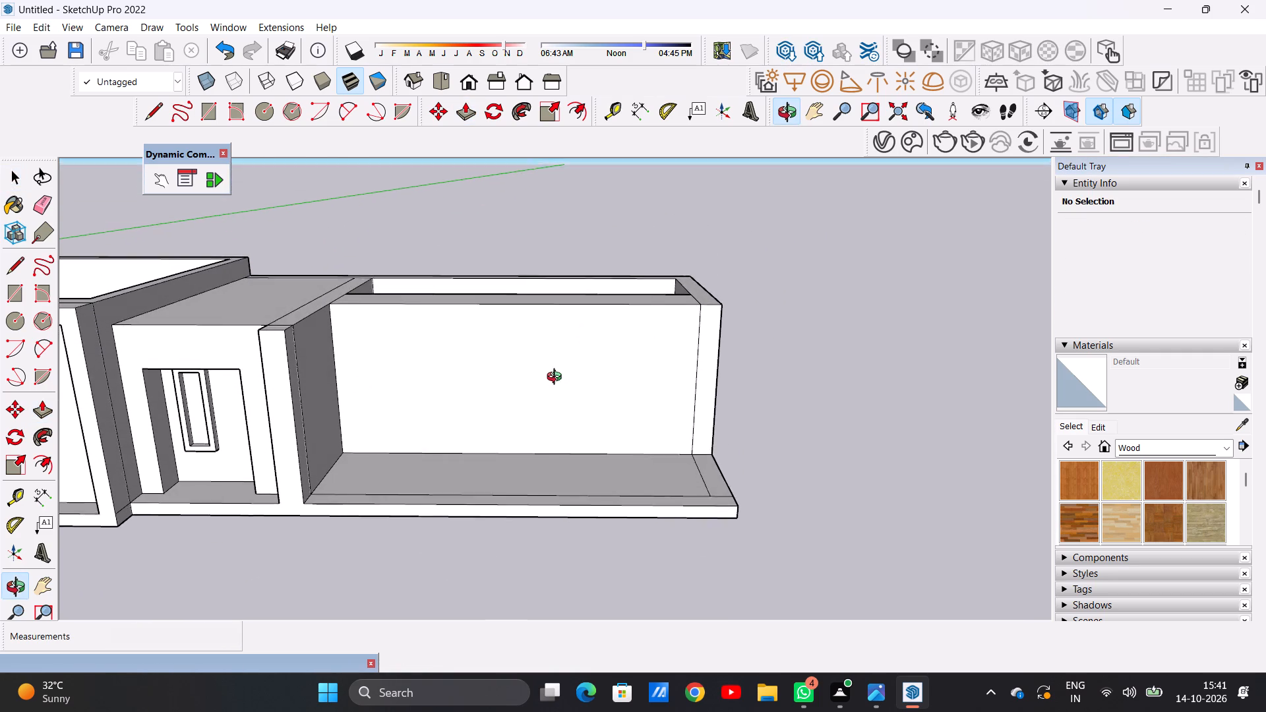
{"action": "middle_click_drag", "start_coordinate": [557, 378], "coordinate": [558, 358]}
{"action": "scroll", "coordinate": [351, 360], "scroll_direction": "up", "scroll_amount": 1}
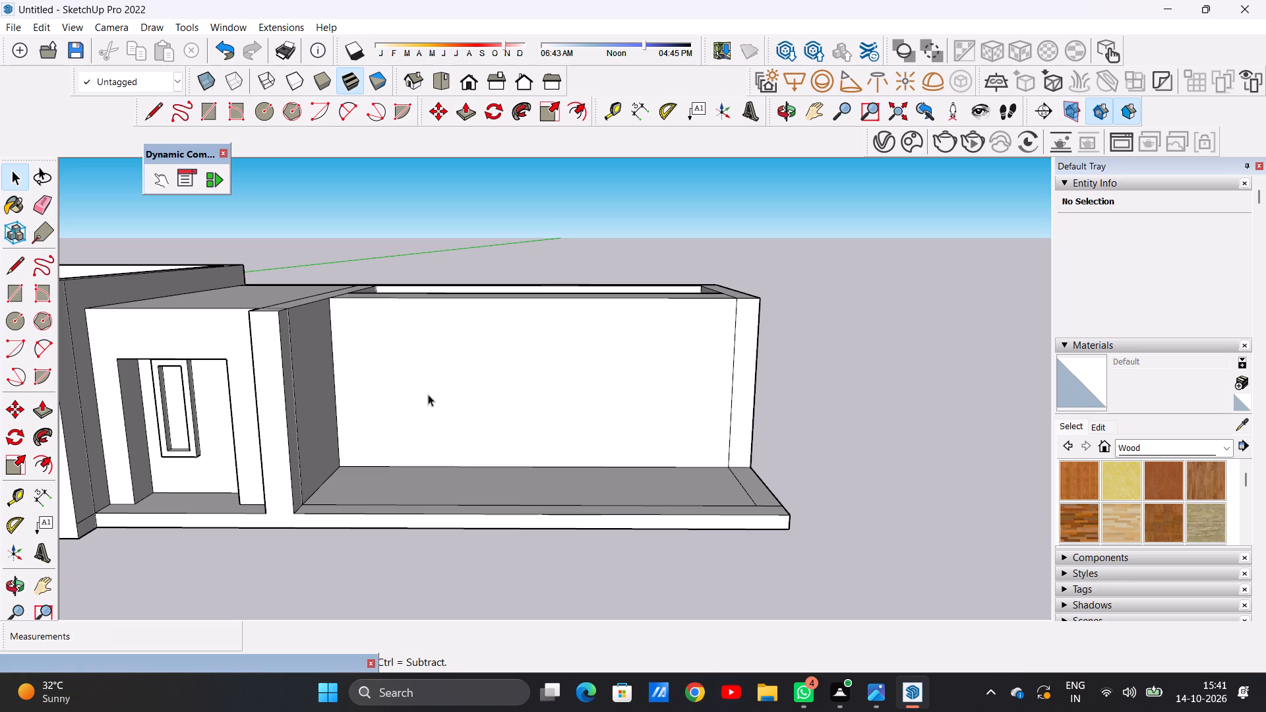
{"action": "scroll", "coordinate": [446, 394], "scroll_direction": "down", "scroll_amount": 4}
{"action": "middle_click_drag", "start_coordinate": [442, 417], "coordinate": [478, 370]}
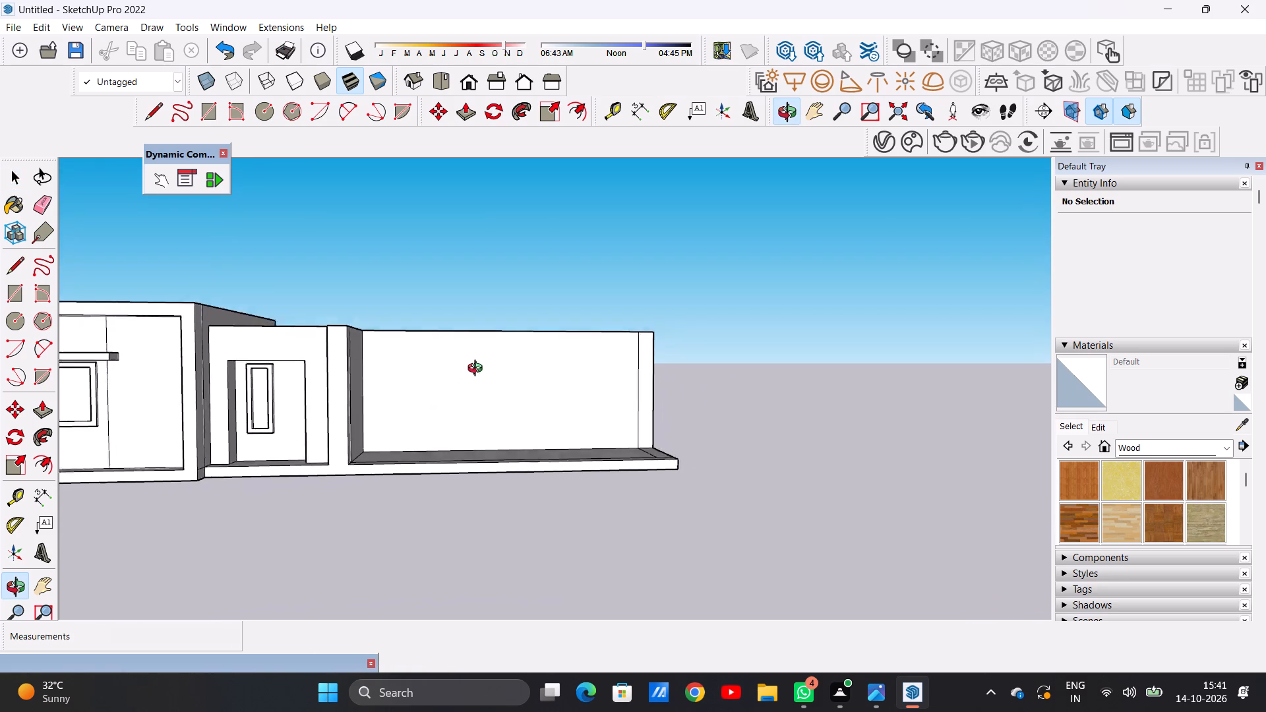
{"action": "middle_click_drag", "start_coordinate": [478, 370], "coordinate": [467, 384]}
{"action": "scroll", "coordinate": [487, 384], "scroll_direction": "up", "scroll_amount": 3}
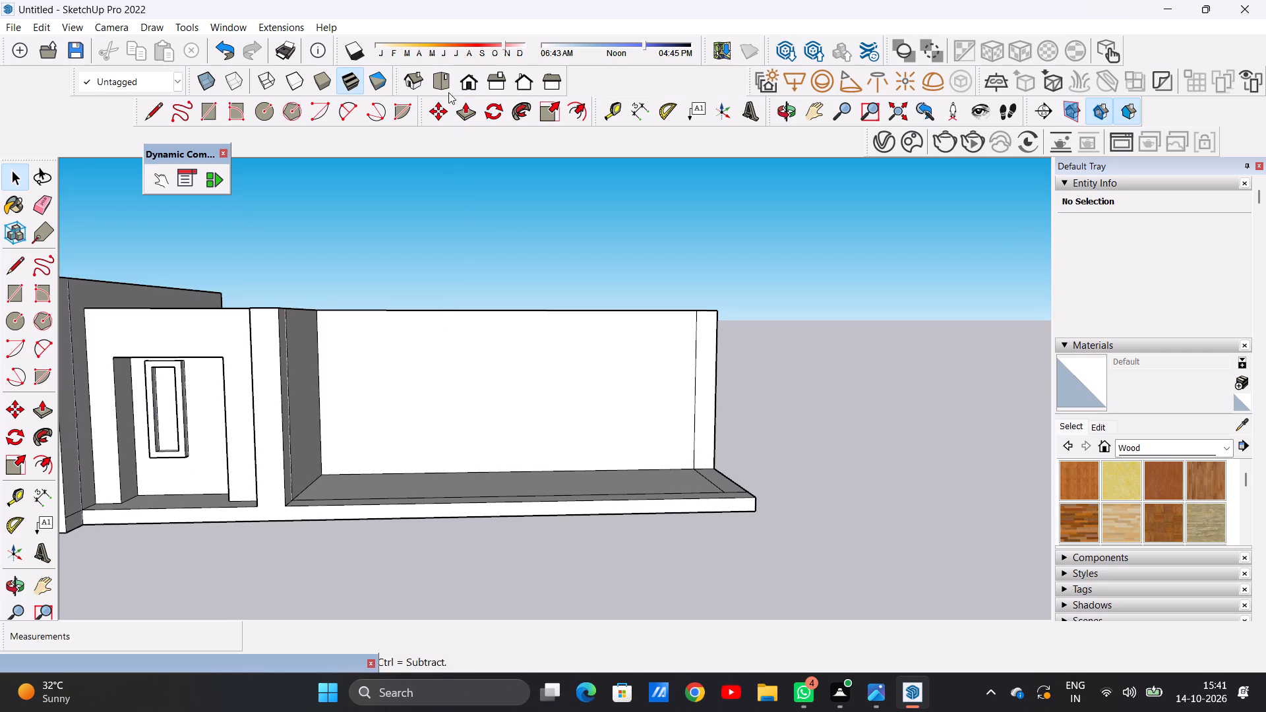
{"action": "left_click", "coordinate": [467, 78]}
{"action": "scroll", "coordinate": [740, 330], "scroll_direction": "up", "scroll_amount": 3}
{"action": "scroll", "coordinate": [580, 323], "scroll_direction": "down", "scroll_amount": 1}
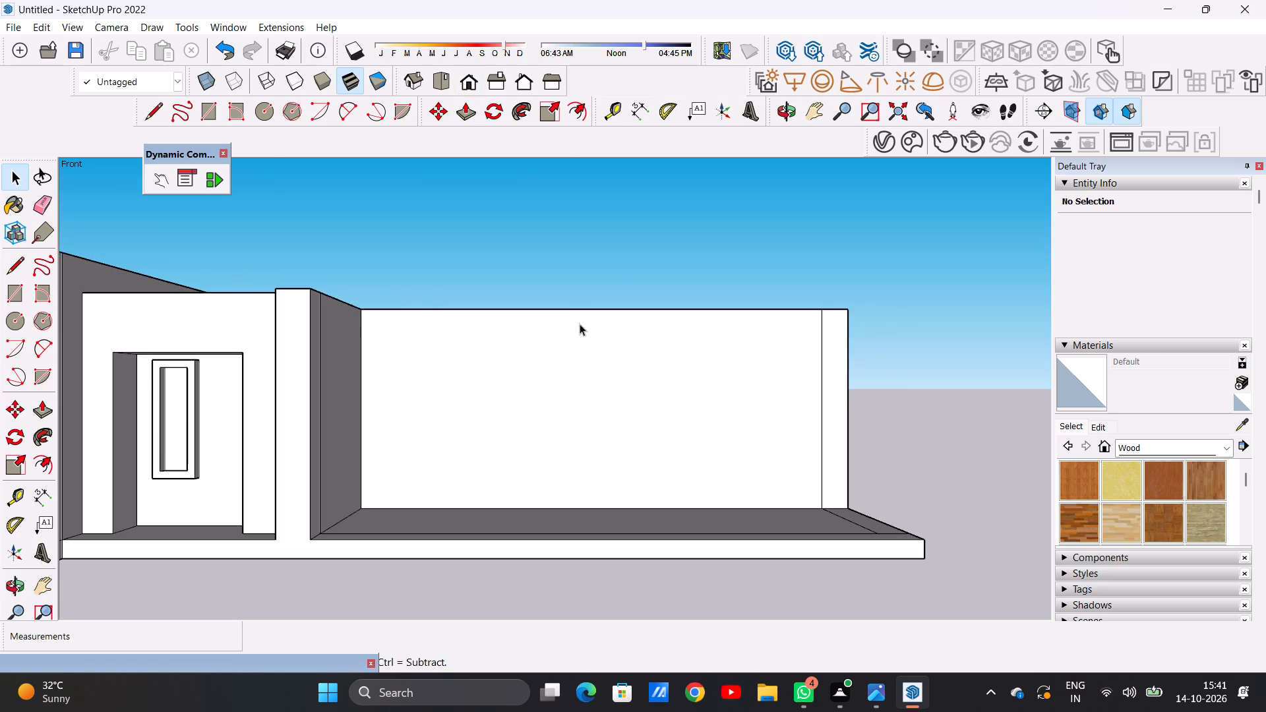
{"action": "middle_click_drag", "start_coordinate": [580, 324], "coordinate": [575, 386]}
{"action": "scroll", "coordinate": [575, 386], "scroll_direction": "up", "scroll_amount": 1}
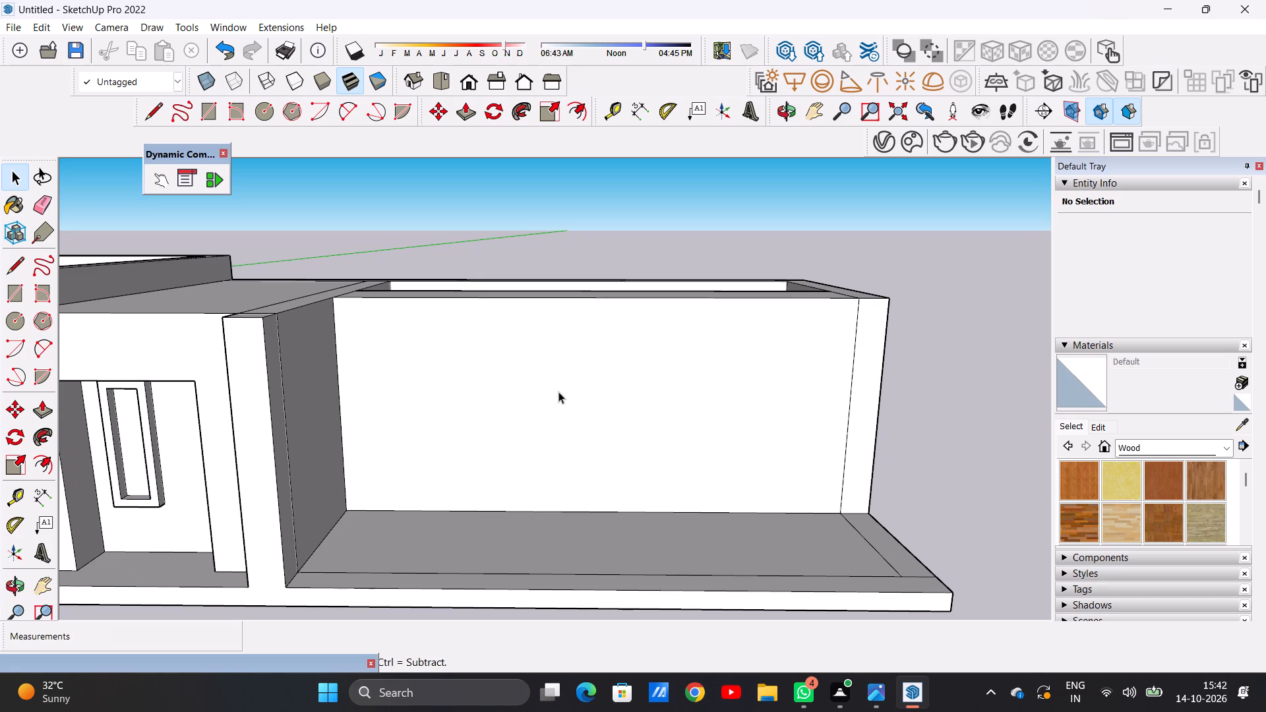
{"action": "middle_click_drag", "start_coordinate": [556, 430], "coordinate": [564, 337]}
{"action": "middle_click_drag", "start_coordinate": [564, 337], "coordinate": [558, 493]}
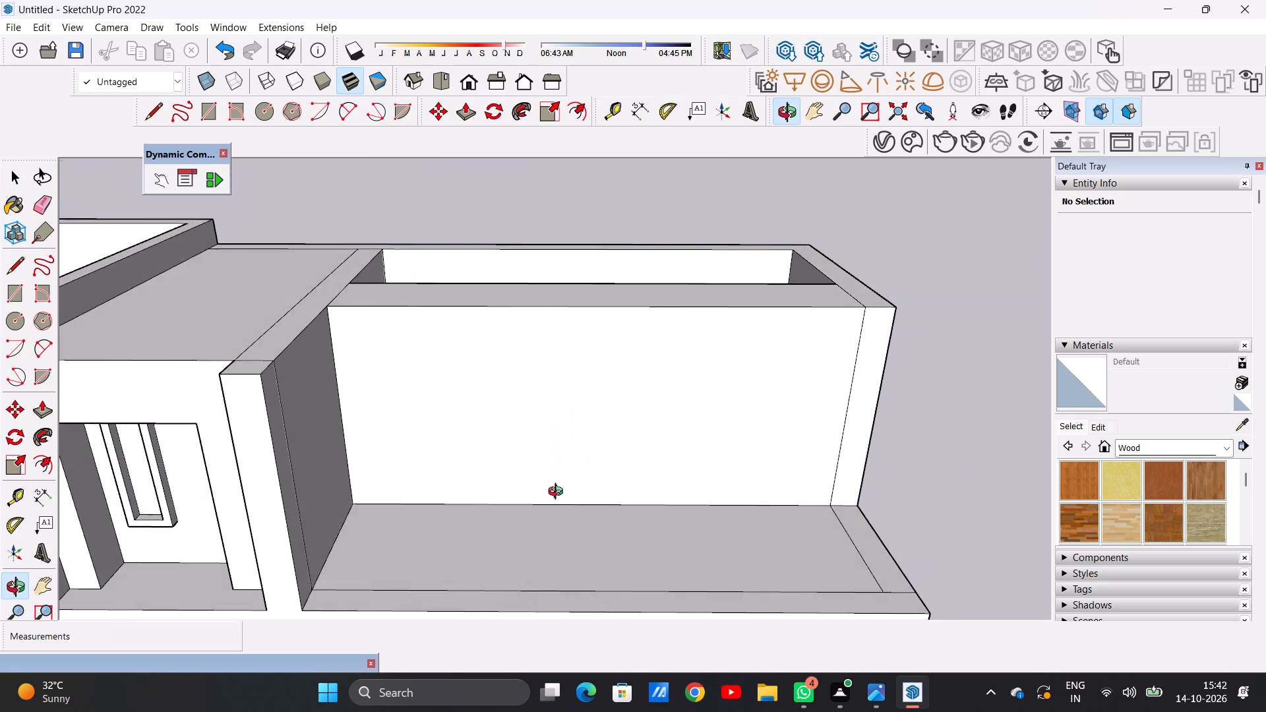
{"action": "middle_click_drag", "start_coordinate": [558, 493], "coordinate": [560, 502]}
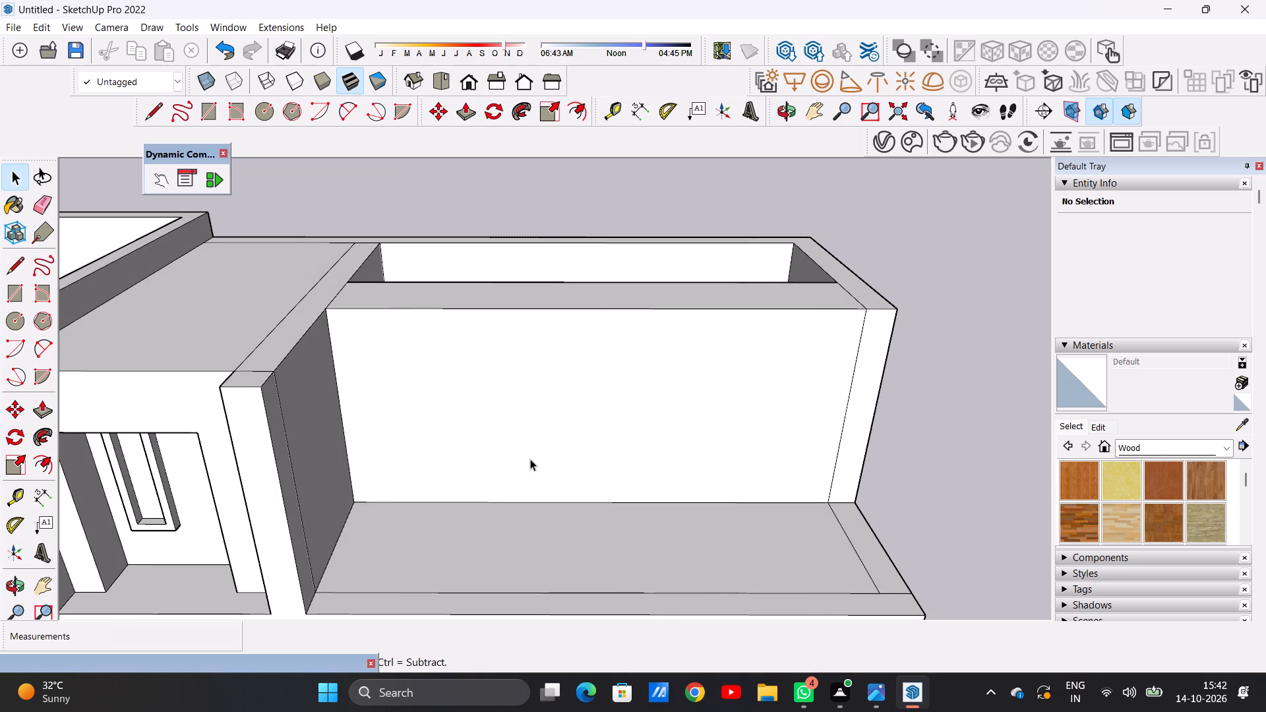
{"action": "scroll", "coordinate": [519, 402], "scroll_direction": "down", "scroll_amount": 5}
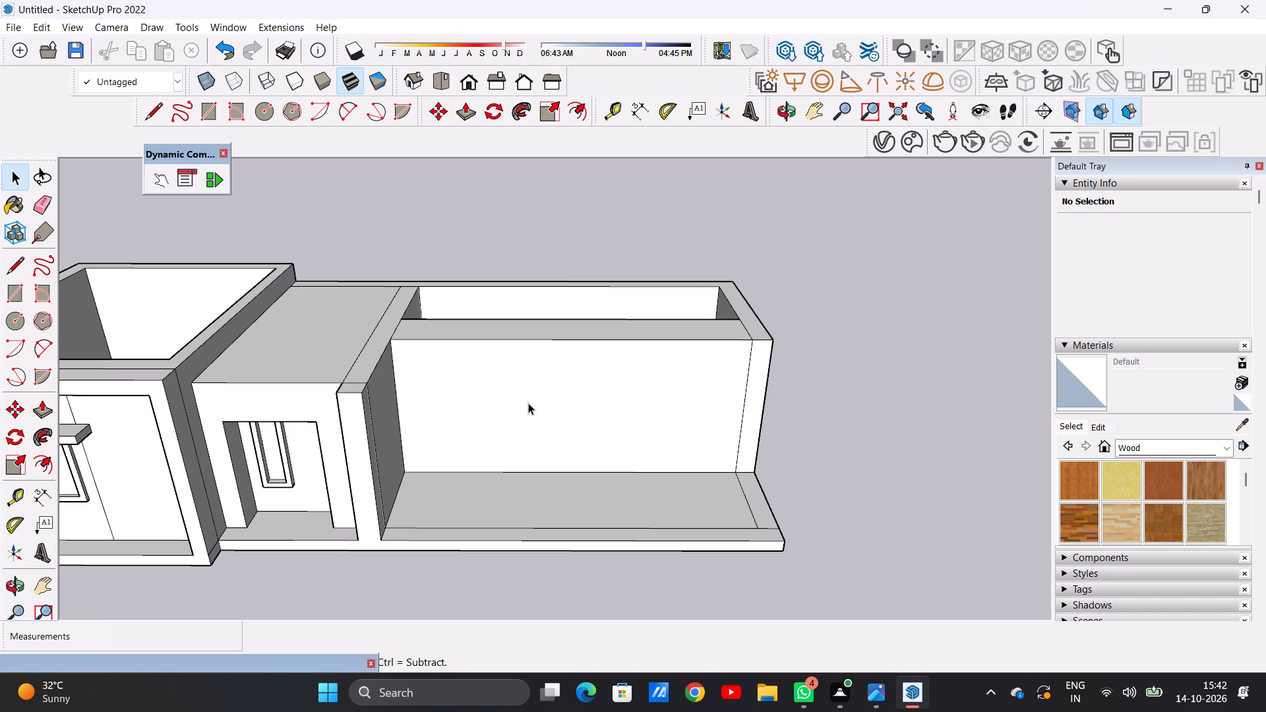
{"action": "middle_click_drag", "start_coordinate": [514, 466], "coordinate": [527, 390]}
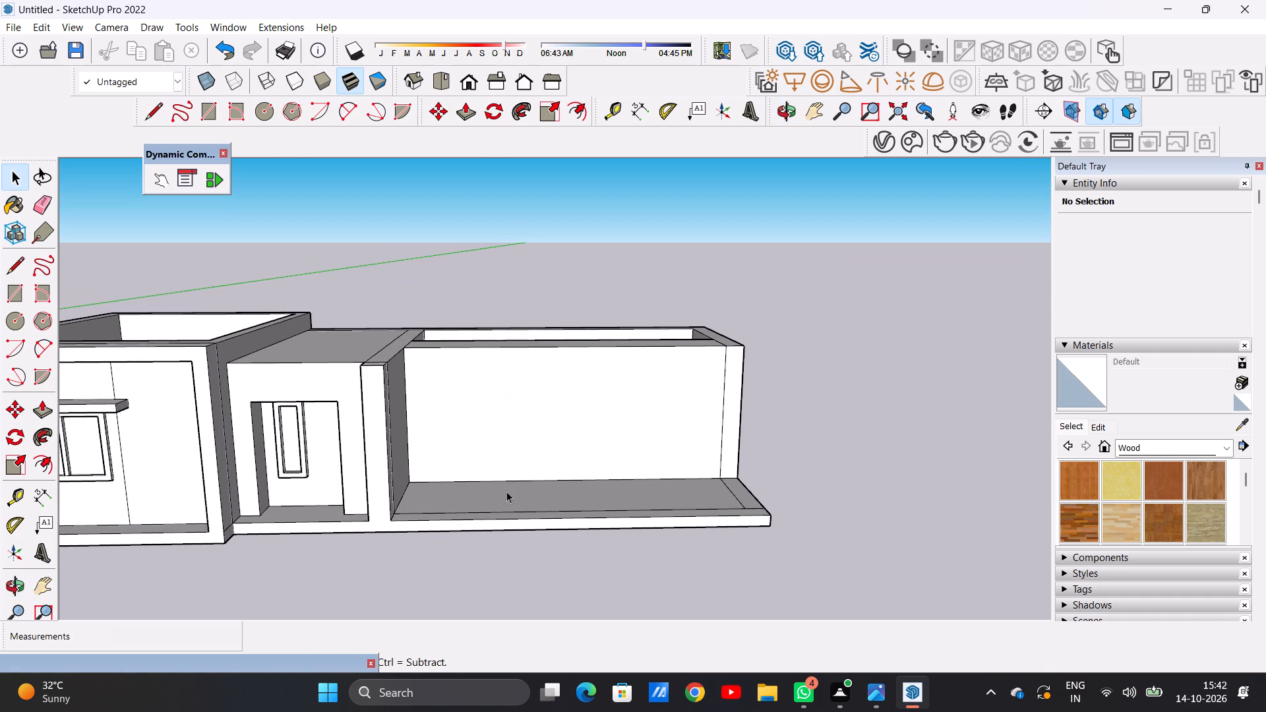
Draw a 9" vertical line down the slab's front face from the base corner of the wall beside the doorway.
{"action": "scroll", "coordinate": [421, 545], "scroll_direction": "up", "scroll_amount": 5}
{"action": "scroll", "coordinate": [357, 496], "scroll_direction": "up", "scroll_amount": 6}
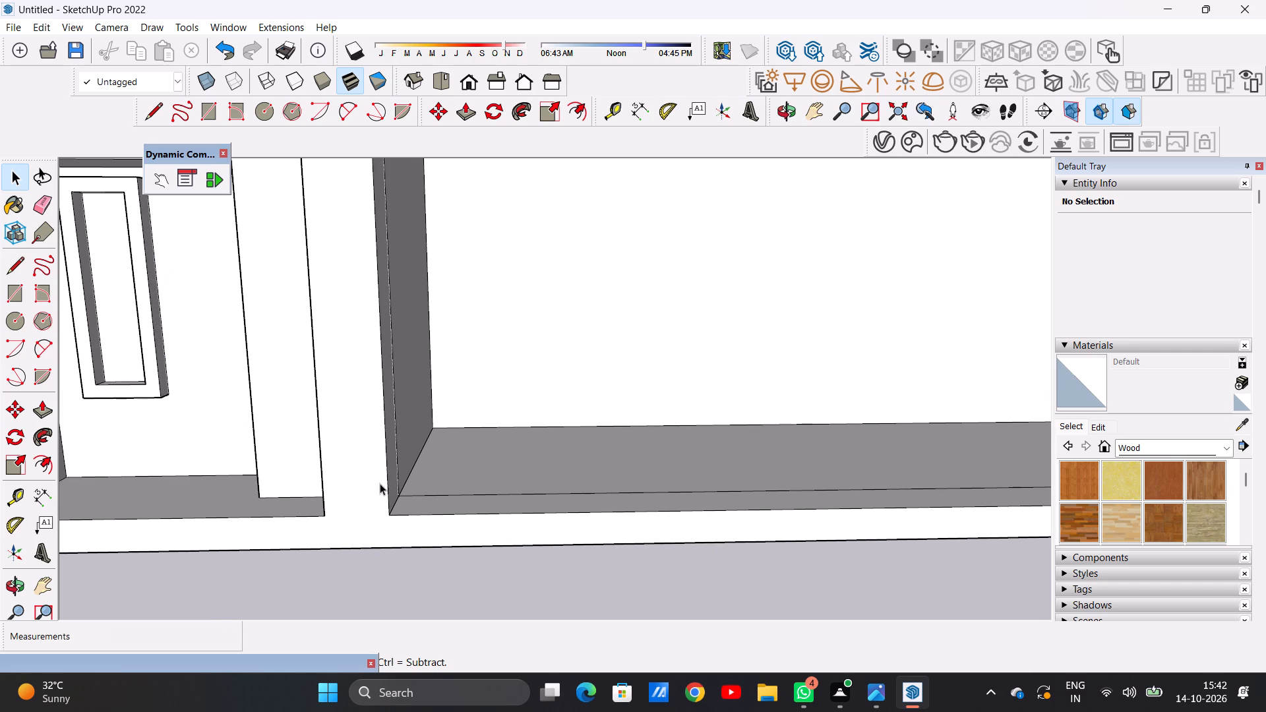
{"action": "key", "text": "l"}
{"action": "scroll", "coordinate": [398, 502], "scroll_direction": "up", "scroll_amount": 6}
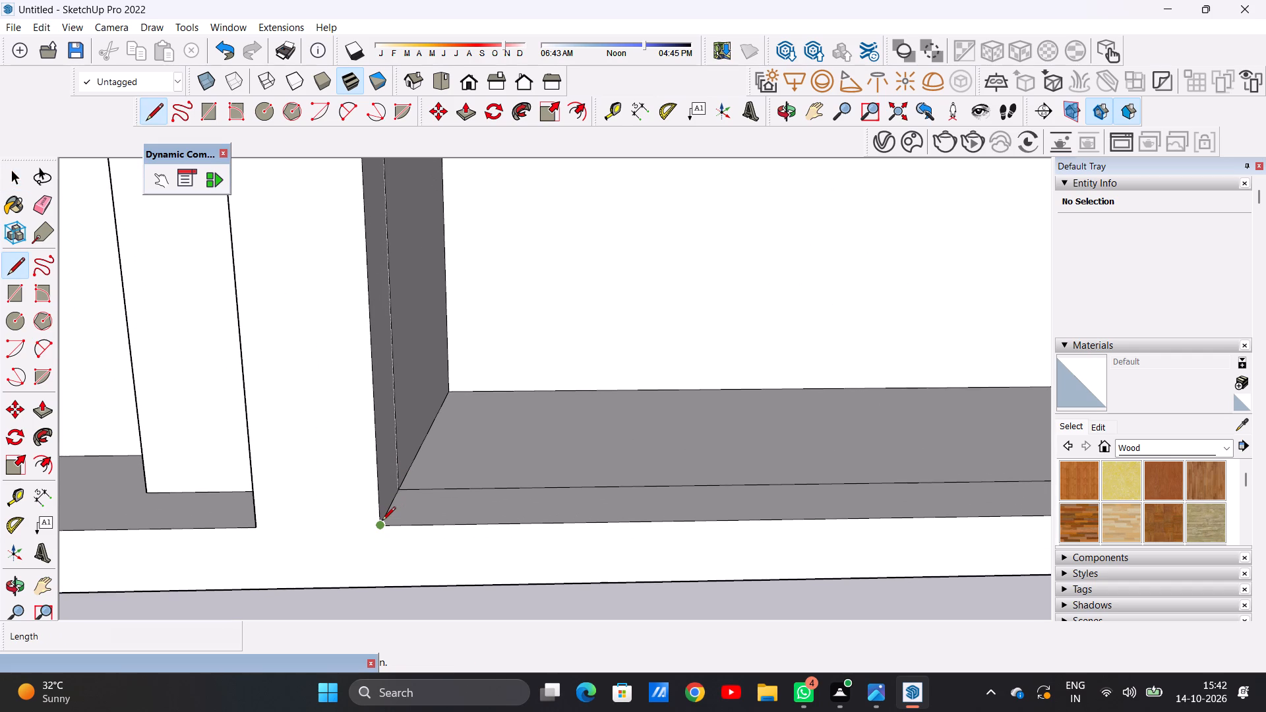
{"action": "left_click", "coordinate": [382, 521]}
{"action": "left_click", "coordinate": [382, 586]}
{"action": "key", "text": "space"}
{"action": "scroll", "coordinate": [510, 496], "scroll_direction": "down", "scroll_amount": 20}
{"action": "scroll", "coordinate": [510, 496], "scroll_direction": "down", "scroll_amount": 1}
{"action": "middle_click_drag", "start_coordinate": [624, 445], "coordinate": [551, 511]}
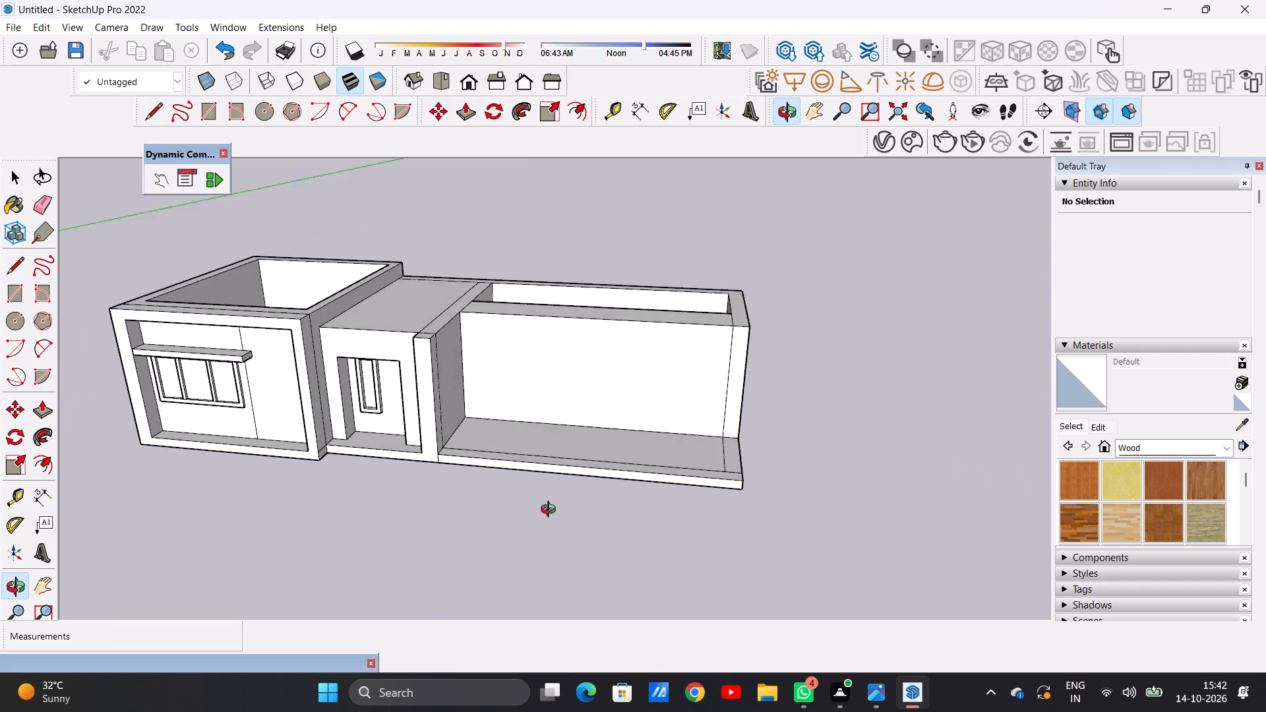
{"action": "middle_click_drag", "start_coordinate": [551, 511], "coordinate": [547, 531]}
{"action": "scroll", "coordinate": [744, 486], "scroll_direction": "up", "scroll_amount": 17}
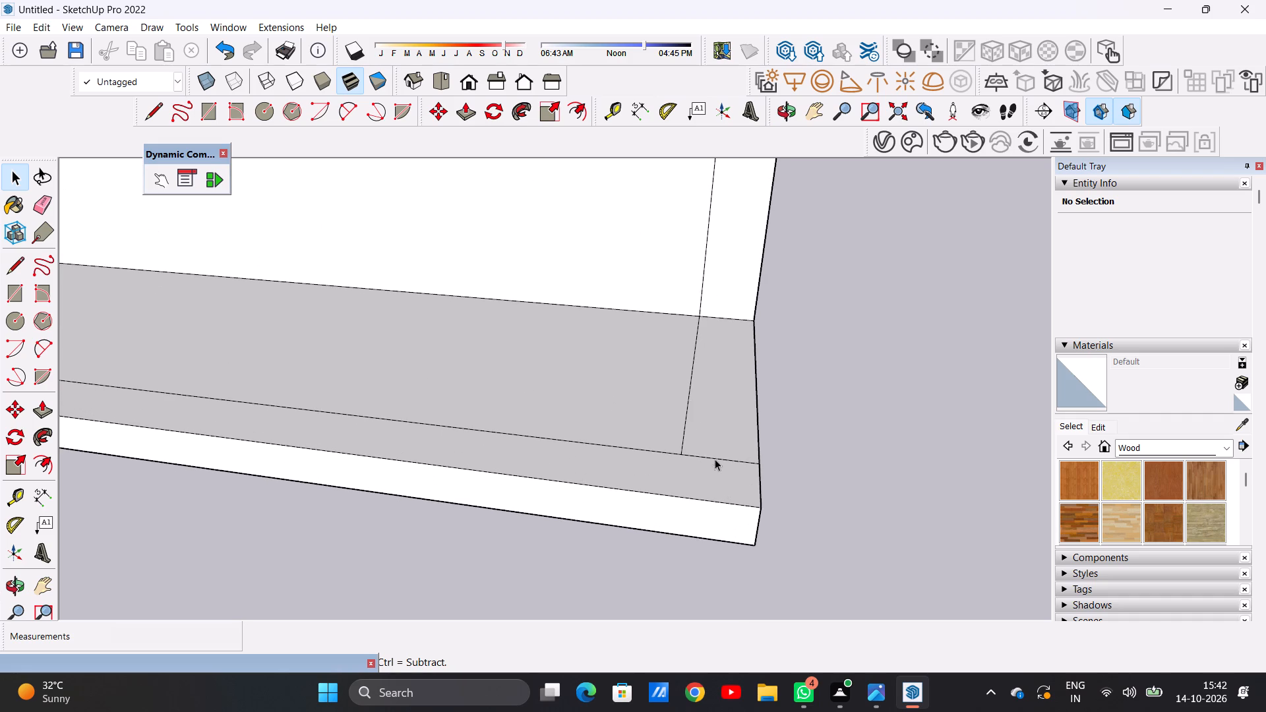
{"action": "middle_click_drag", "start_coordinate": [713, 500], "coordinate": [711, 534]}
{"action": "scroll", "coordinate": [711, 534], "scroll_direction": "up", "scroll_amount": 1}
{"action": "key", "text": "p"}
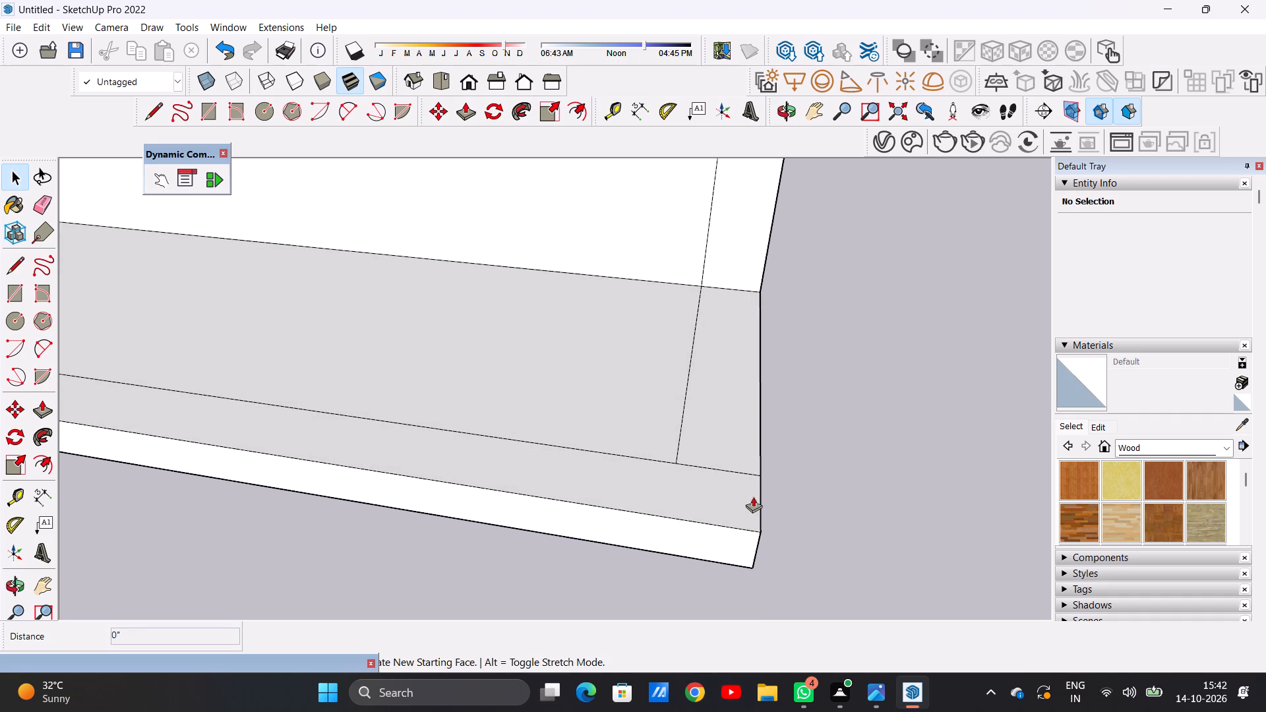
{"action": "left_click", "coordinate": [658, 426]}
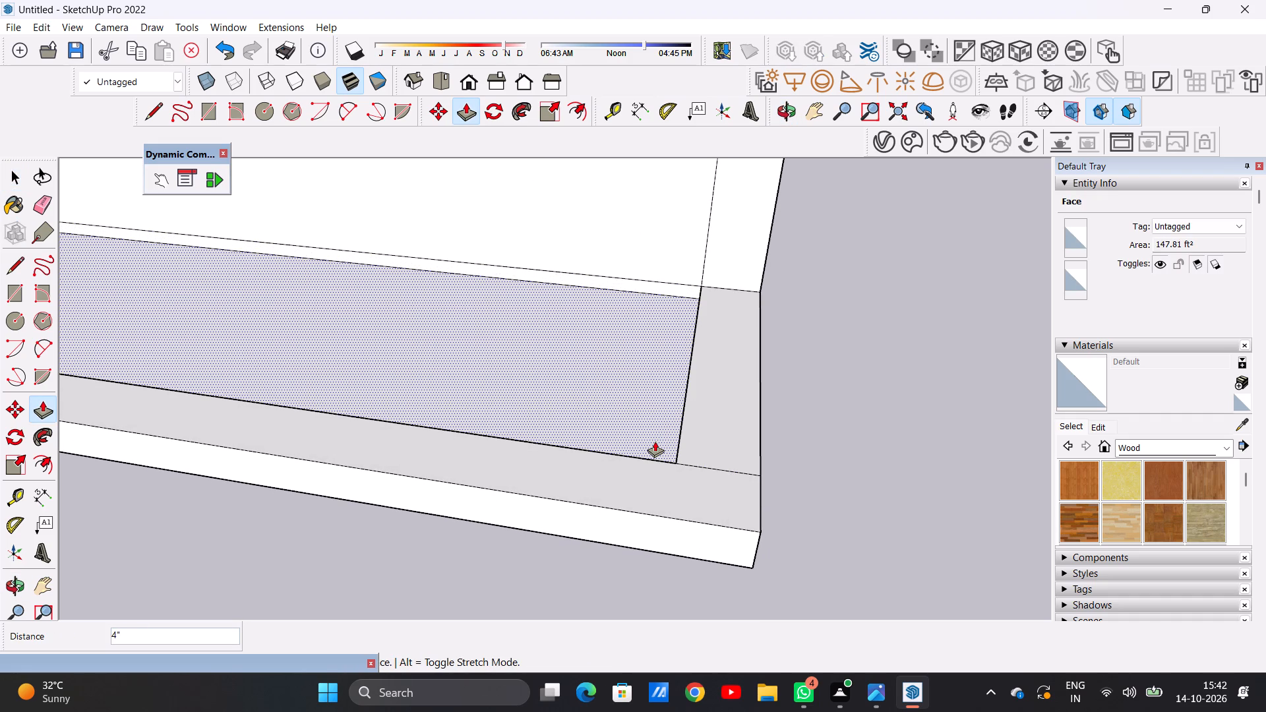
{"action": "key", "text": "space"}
Examine the long section's open floor, its border lines and the slab's front edge from above and from the front.
{"action": "scroll", "coordinate": [667, 434], "scroll_direction": "down", "scroll_amount": 6}
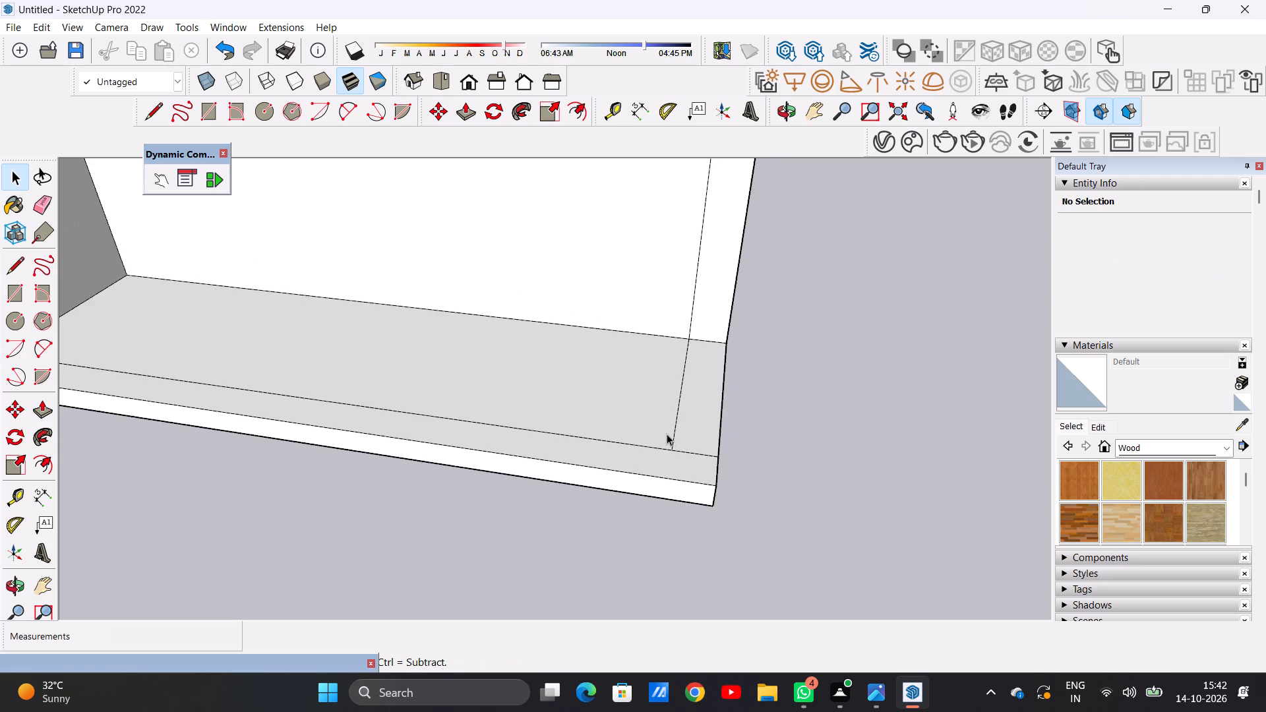
{"action": "scroll", "coordinate": [667, 434], "scroll_direction": "down", "scroll_amount": 9}
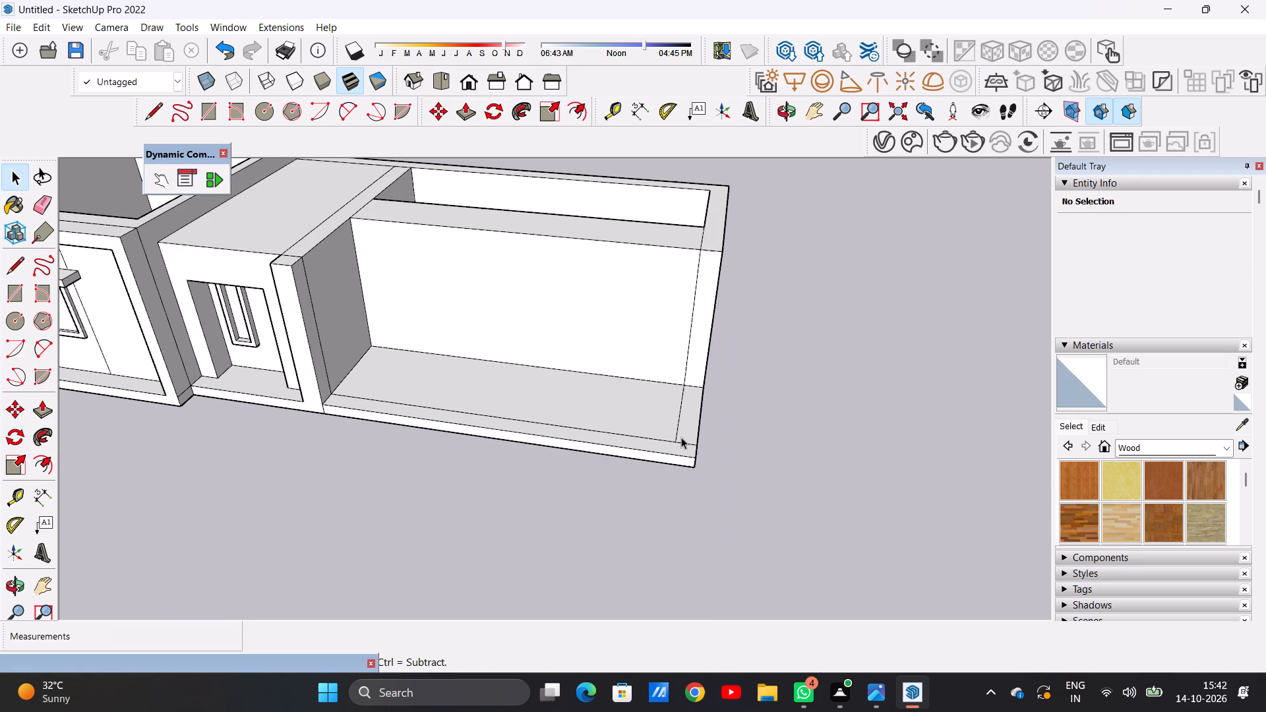
{"action": "middle_click_drag", "start_coordinate": [330, 458], "coordinate": [438, 383]}
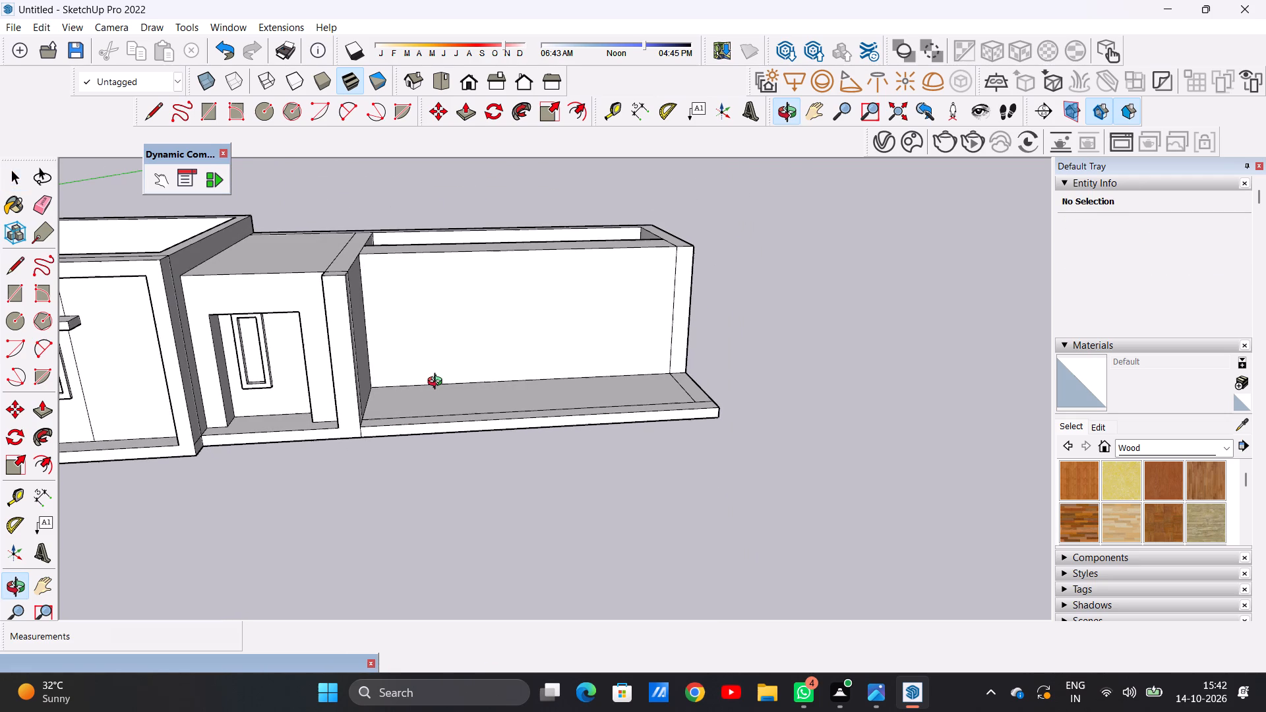
{"action": "middle_click_drag", "start_coordinate": [438, 383], "coordinate": [407, 501]}
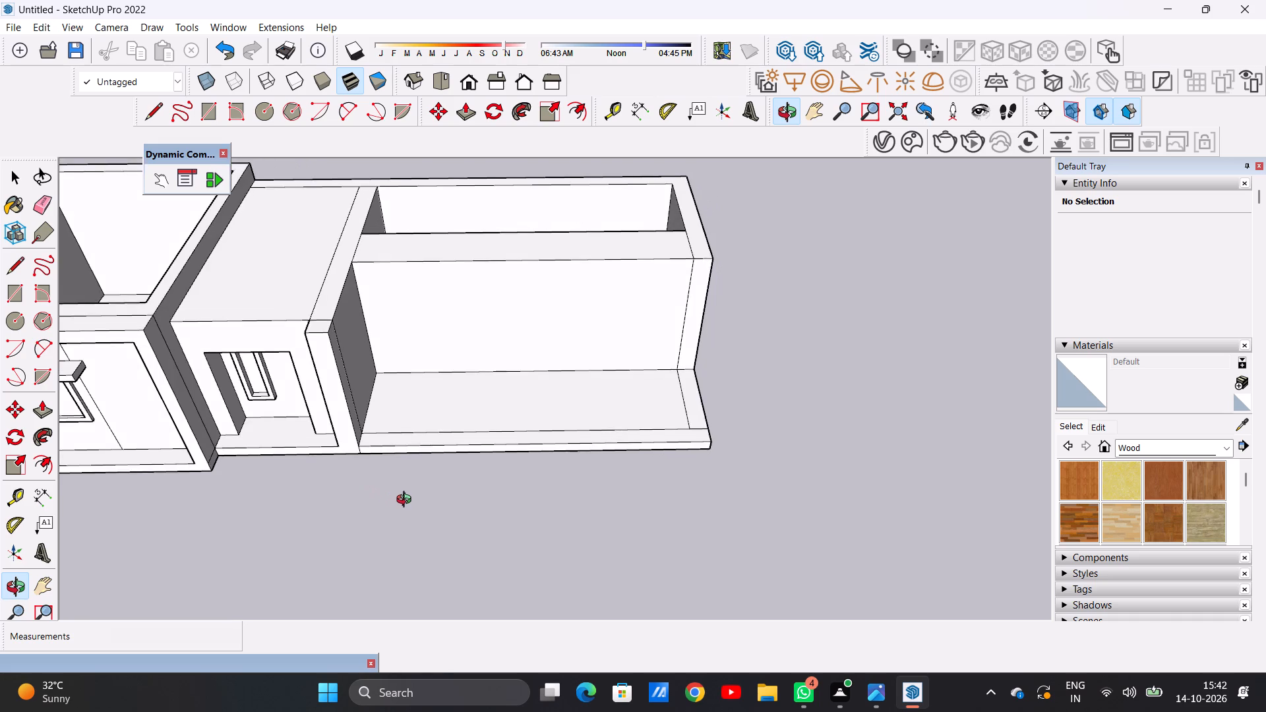
{"action": "middle_click_drag", "start_coordinate": [407, 501], "coordinate": [415, 505]}
{"action": "scroll", "coordinate": [569, 436], "scroll_direction": "up", "scroll_amount": 6}
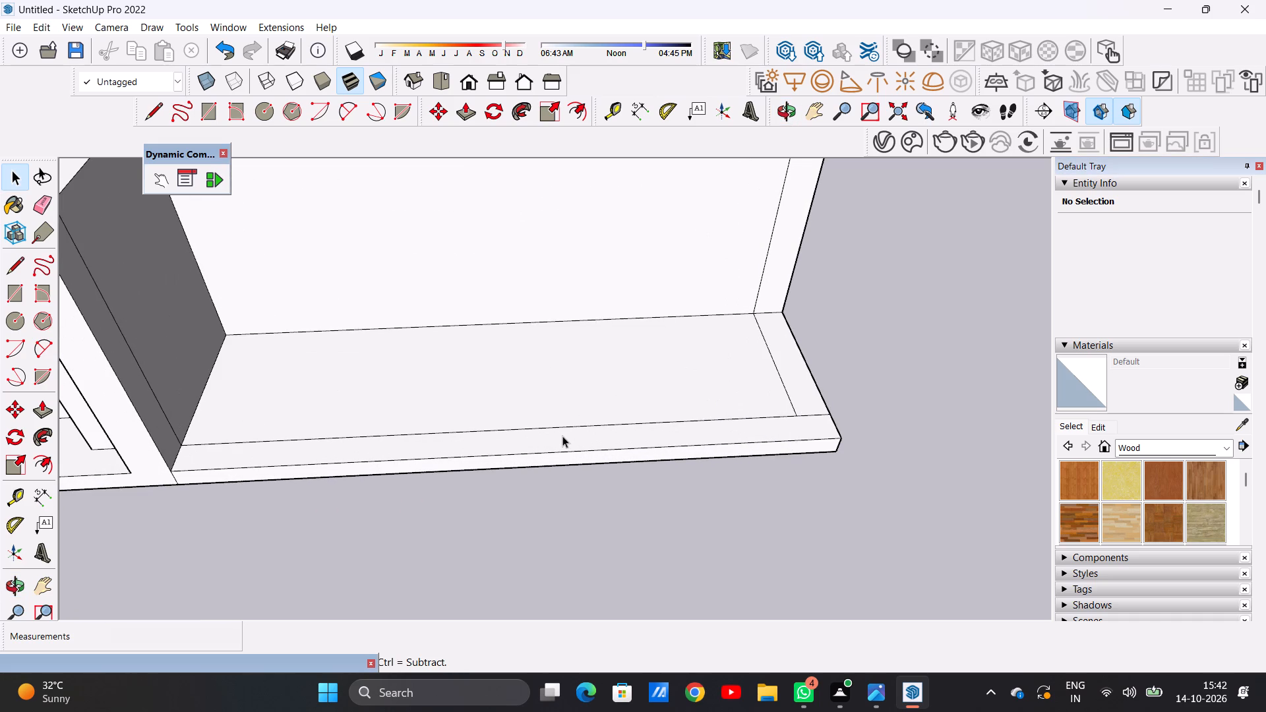
{"action": "key", "text": "space"}
{"action": "key", "text": "l"}
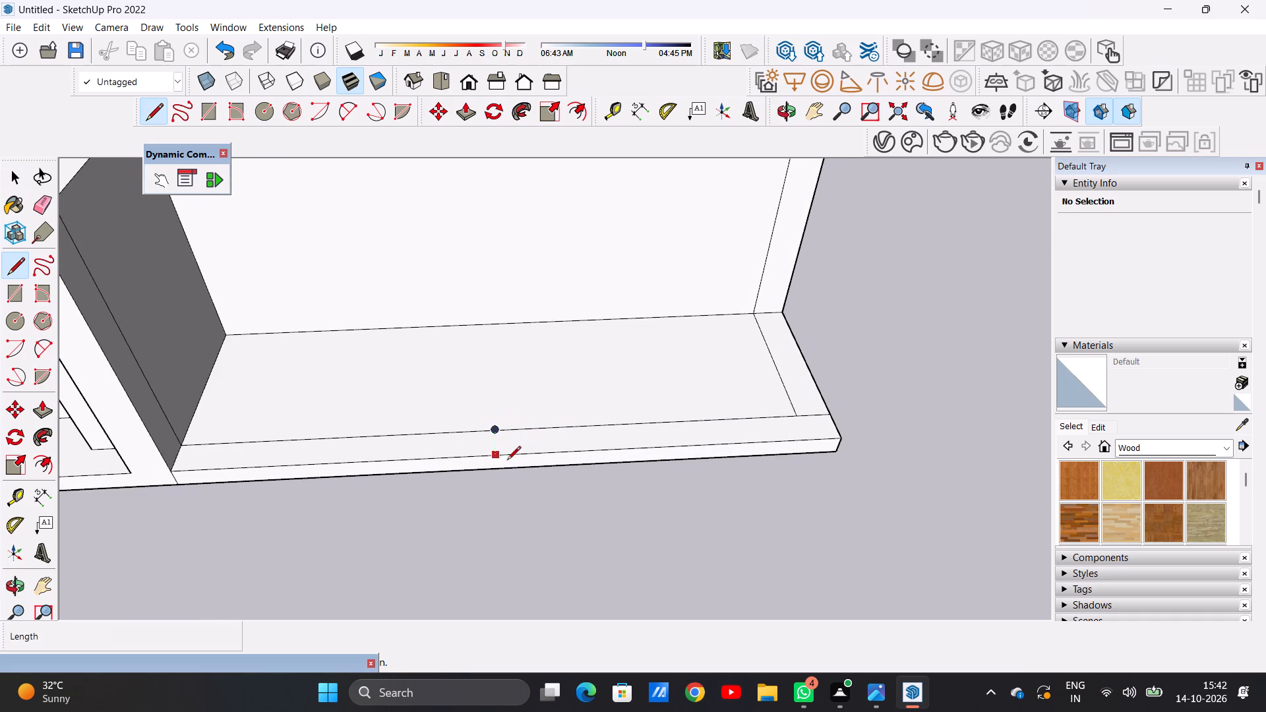
{"action": "key", "text": "space"}
{"action": "scroll", "coordinate": [514, 507], "scroll_direction": "down", "scroll_amount": 8}
{"action": "middle_click_drag", "start_coordinate": [530, 478], "coordinate": [540, 343]}
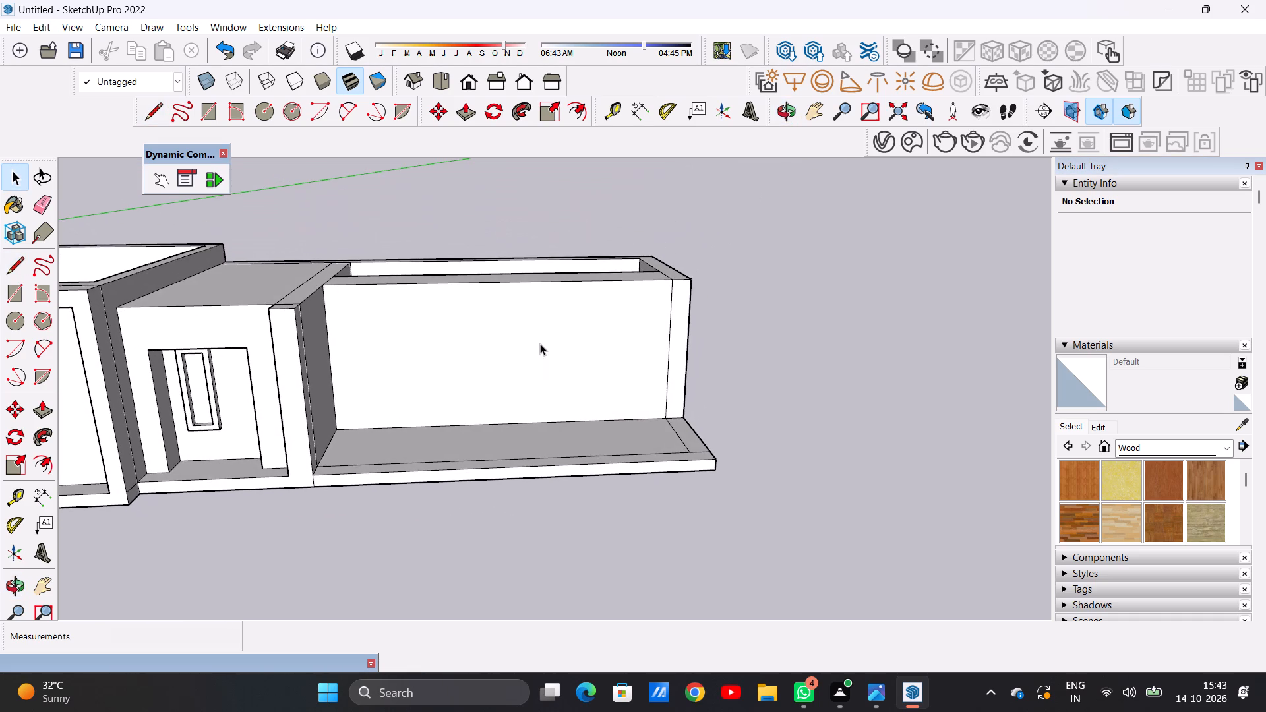
{"action": "scroll", "coordinate": [498, 374], "scroll_direction": "up", "scroll_amount": 1}
{"action": "middle_click_drag", "start_coordinate": [498, 396], "coordinate": [491, 356]}
{"action": "scroll", "coordinate": [491, 356], "scroll_direction": "up", "scroll_amount": 1}
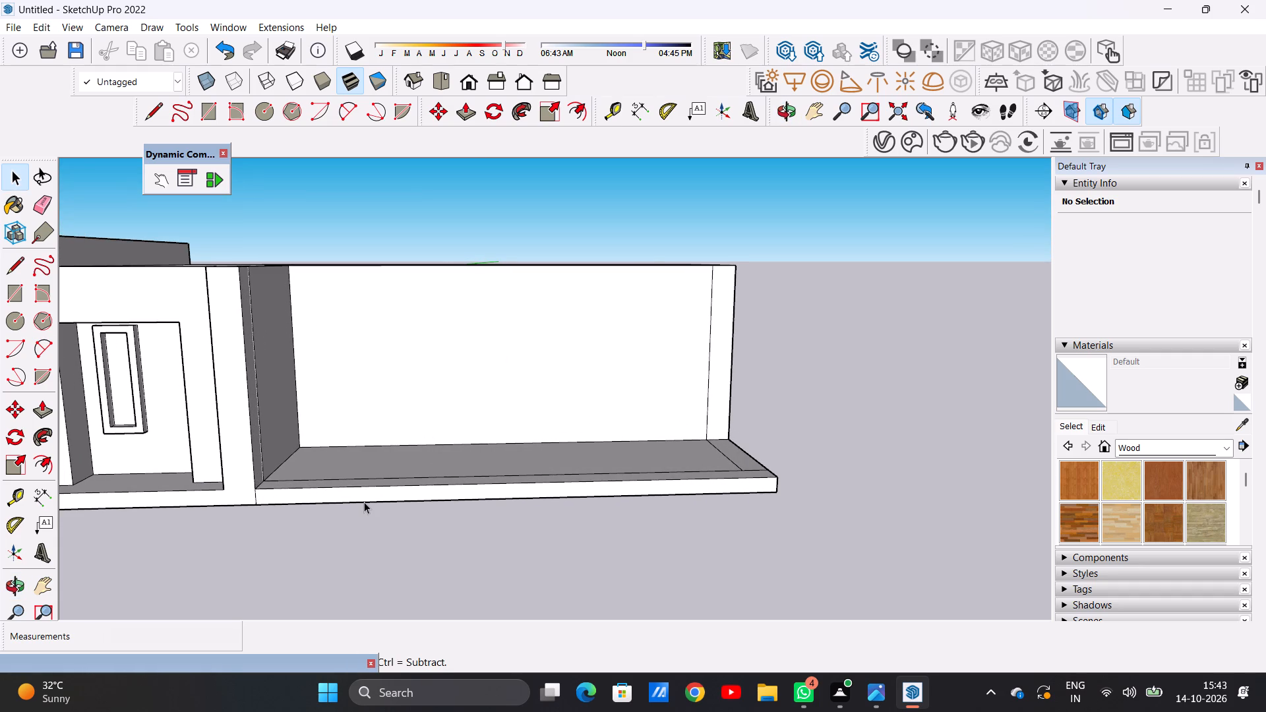
Examine the long section's open floor, its border lines and the slab's front edge from the front and above.
{"action": "scroll", "coordinate": [518, 440], "scroll_direction": "down", "scroll_amount": 4}
{"action": "middle_click_drag", "start_coordinate": [518, 490], "coordinate": [518, 495]}
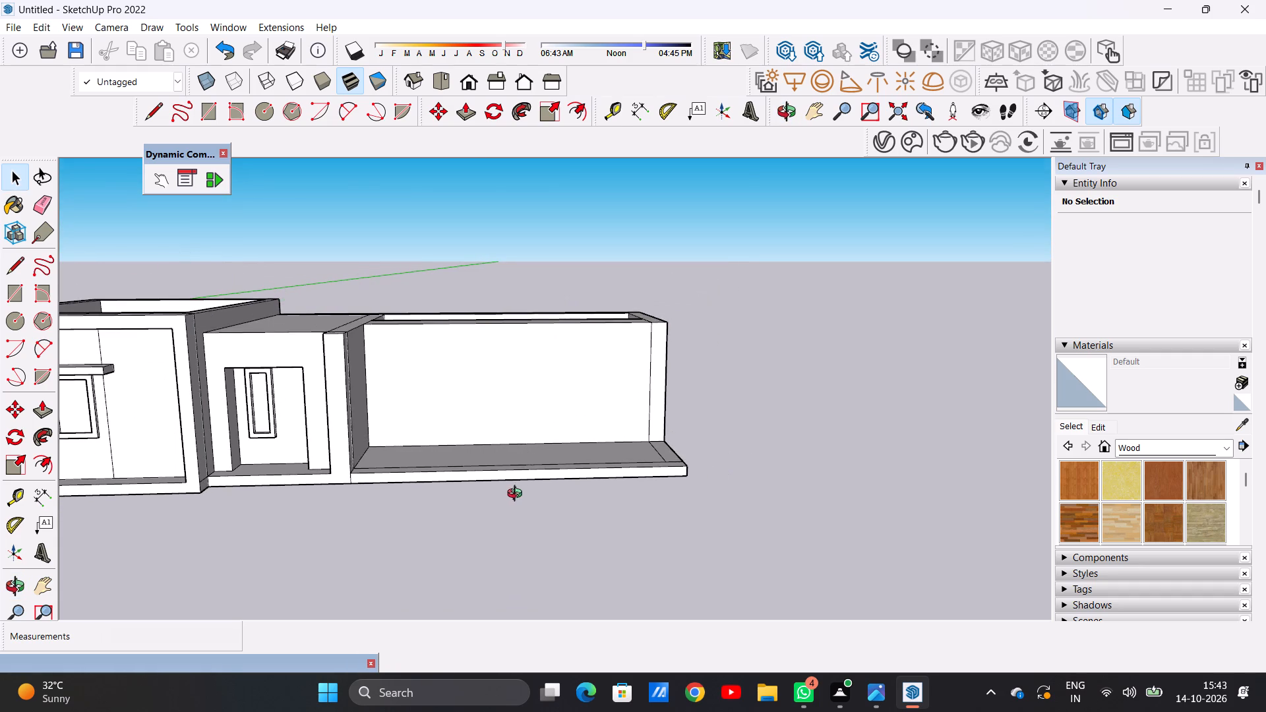
{"action": "middle_click_drag", "start_coordinate": [518, 495], "coordinate": [502, 549]}
{"action": "middle_click_drag", "start_coordinate": [522, 432], "coordinate": [521, 521]}
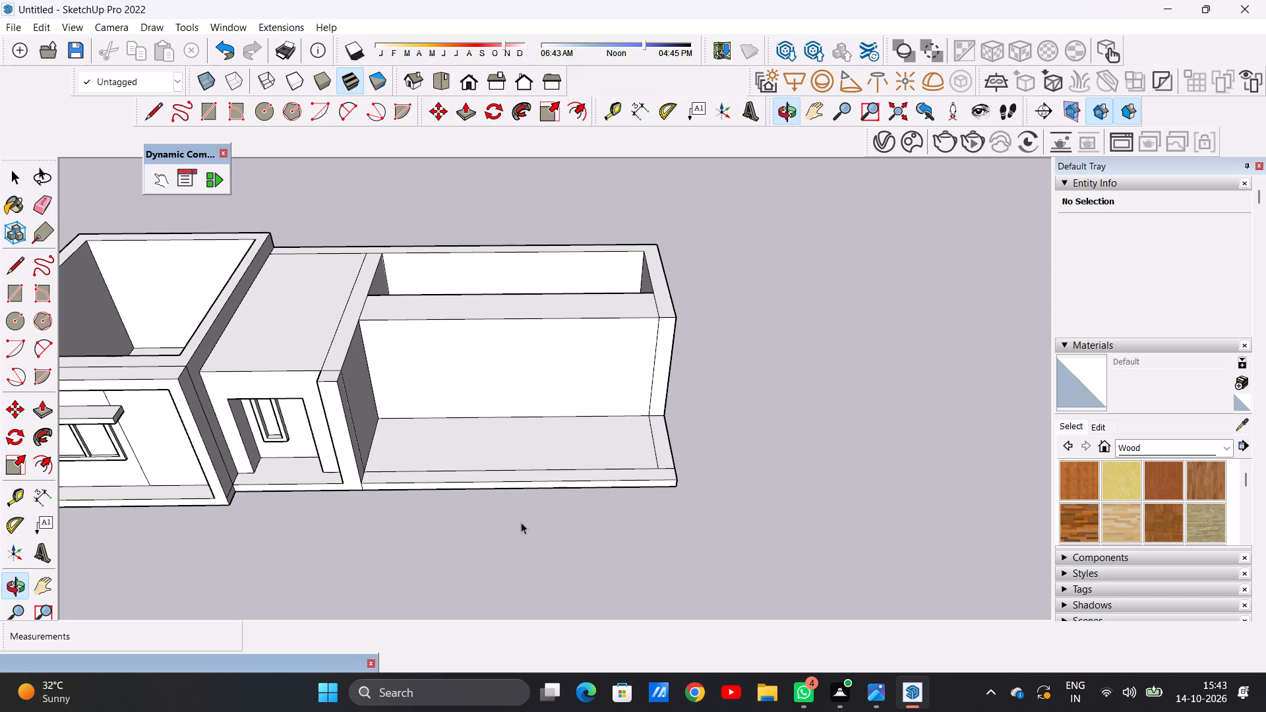
{"action": "scroll", "coordinate": [448, 473], "scroll_direction": "up", "scroll_amount": 8}
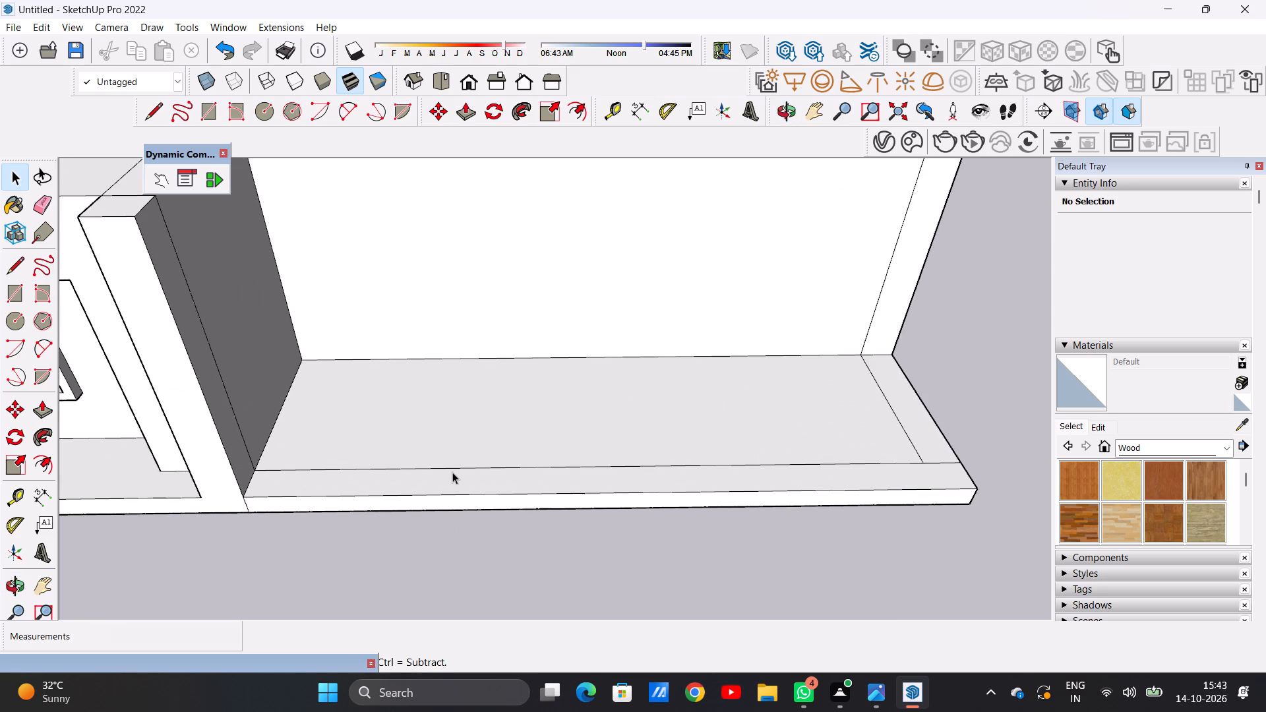
{"action": "scroll", "coordinate": [592, 446], "scroll_direction": "down", "scroll_amount": 5}
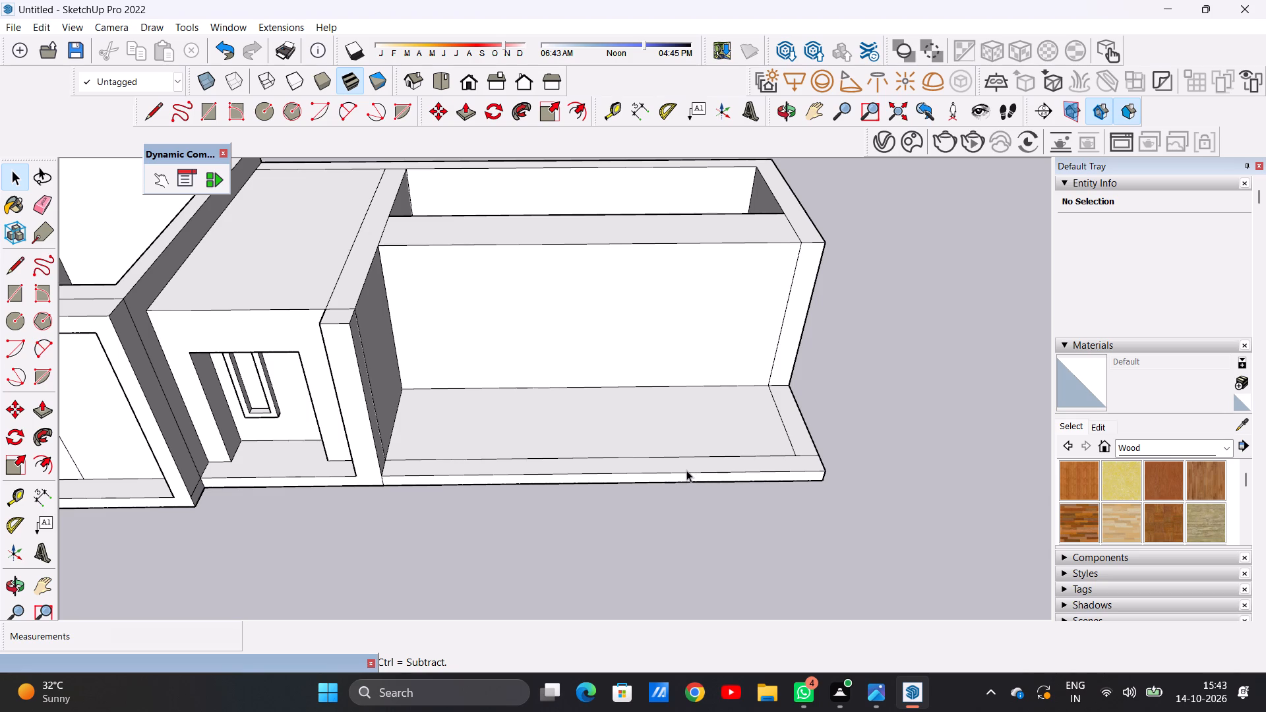
{"action": "scroll", "coordinate": [651, 474], "scroll_direction": "up", "scroll_amount": 2}
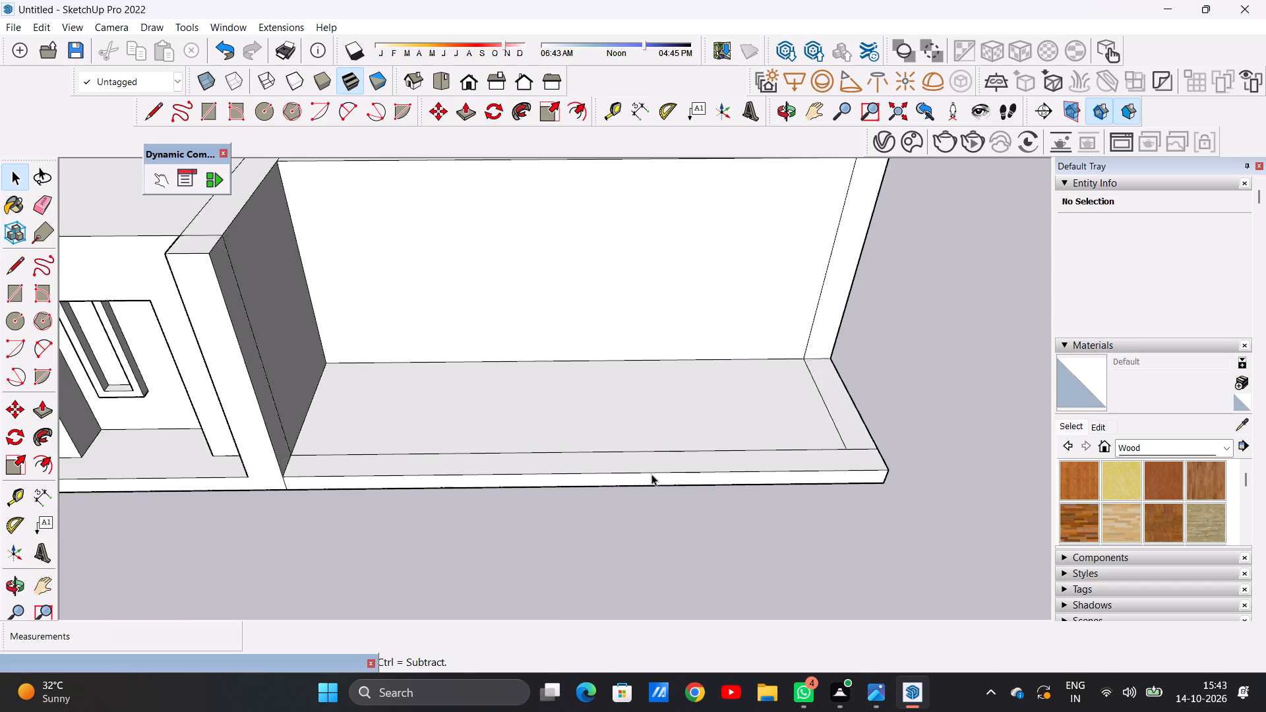
{"action": "scroll", "coordinate": [651, 474], "scroll_direction": "up", "scroll_amount": 2}
{"action": "scroll", "coordinate": [627, 474], "scroll_direction": "down", "scroll_amount": 6}
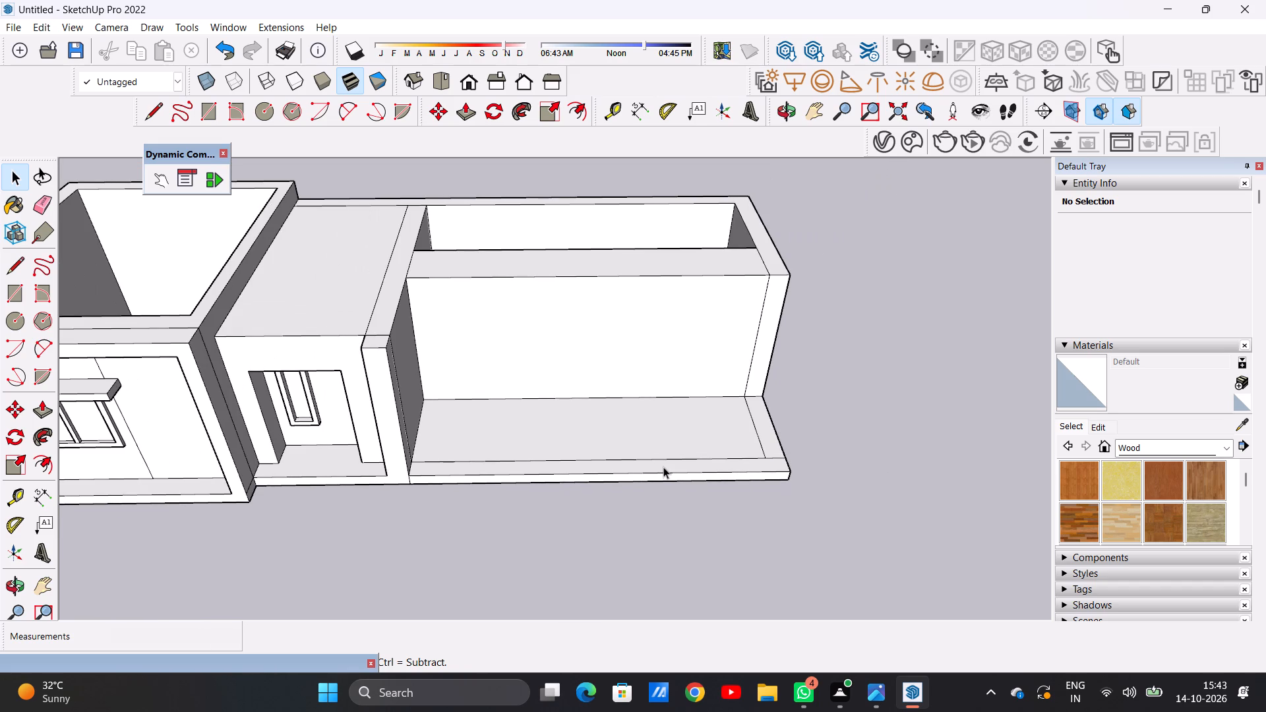
{"action": "scroll", "coordinate": [700, 469], "scroll_direction": "up", "scroll_amount": 4}
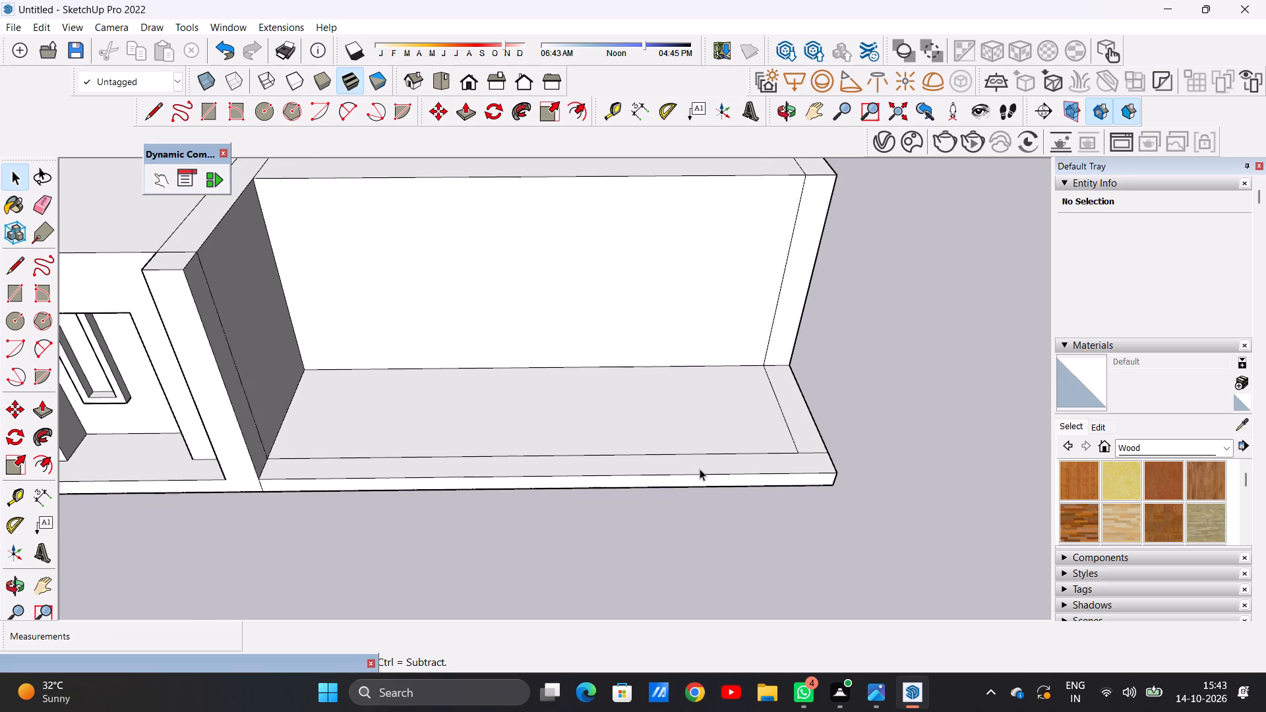
Erase the two border lines on the long section's open floor, along its outer end and its front edge.
{"action": "middle_click_drag", "start_coordinate": [670, 425], "coordinate": [669, 537]}
{"action": "scroll", "coordinate": [738, 465], "scroll_direction": "up", "scroll_amount": 3}
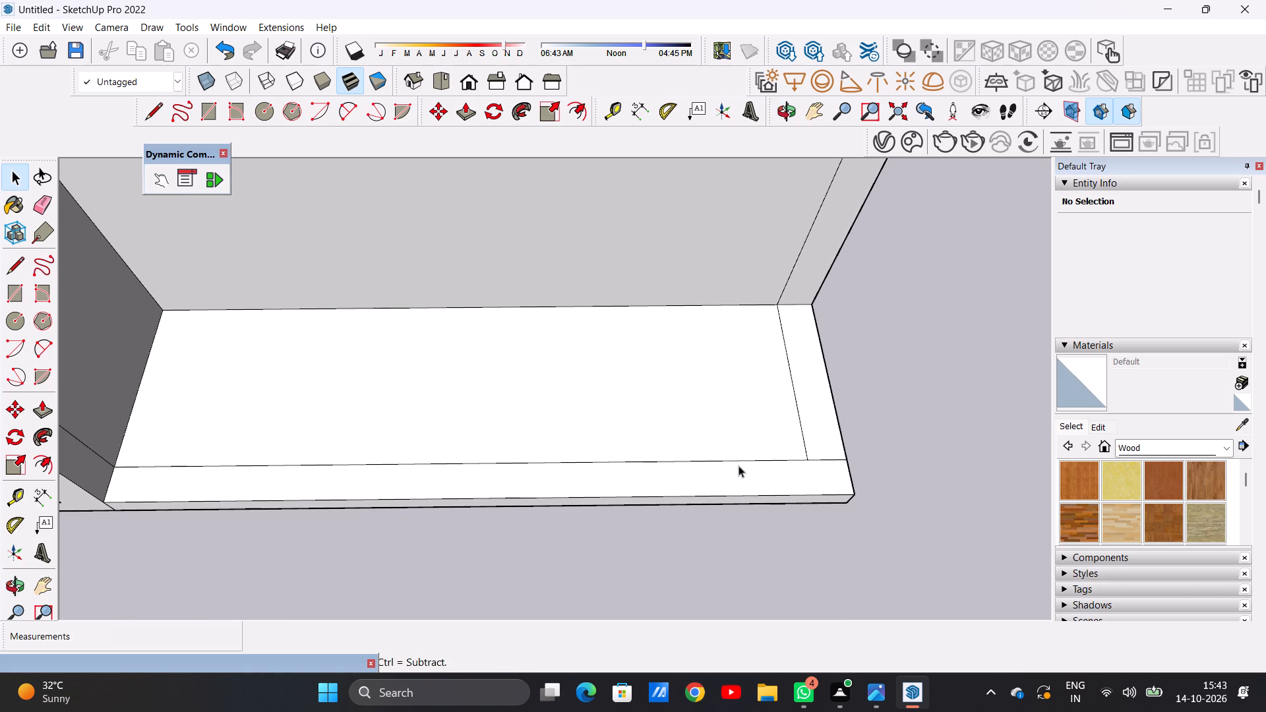
{"action": "key", "text": "e"}
{"action": "left_click_drag", "start_coordinate": [801, 426], "coordinate": [772, 427]}
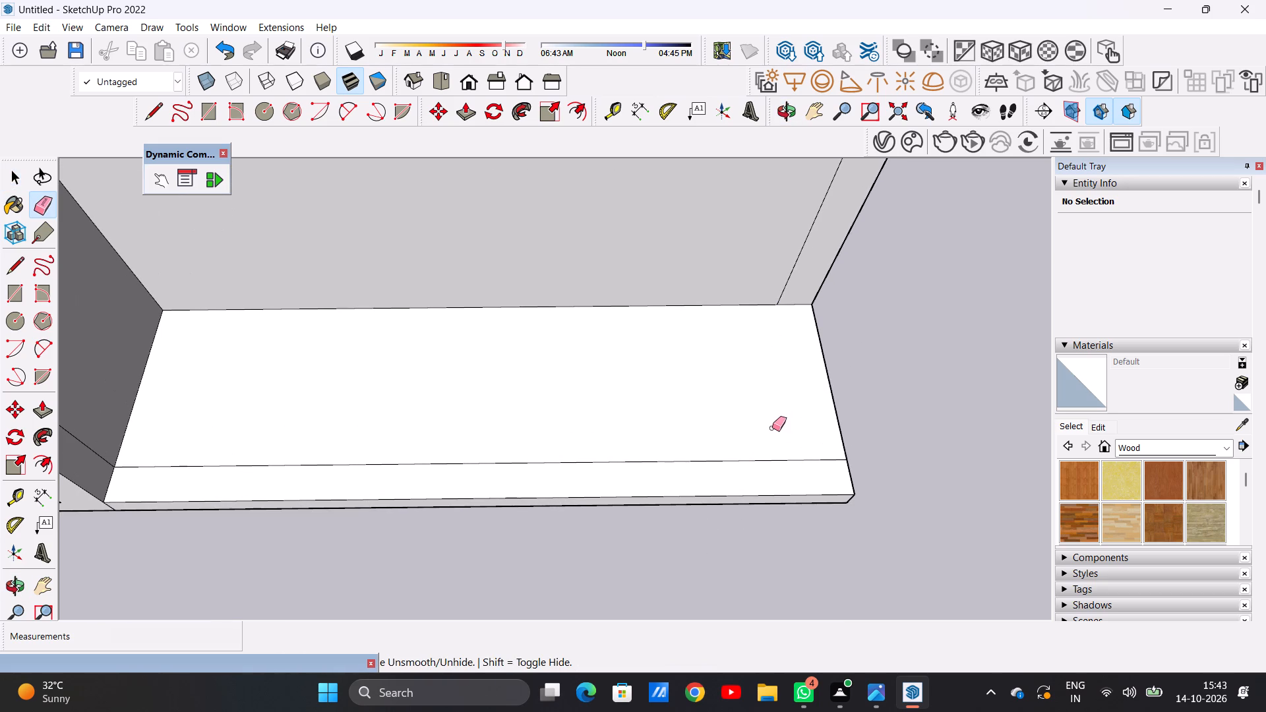
{"action": "left_click_drag", "start_coordinate": [773, 453], "coordinate": [776, 472]}
{"action": "scroll", "coordinate": [668, 472], "scroll_direction": "down", "scroll_amount": 10}
{"action": "middle_click_drag", "start_coordinate": [727, 530], "coordinate": [713, 460]}
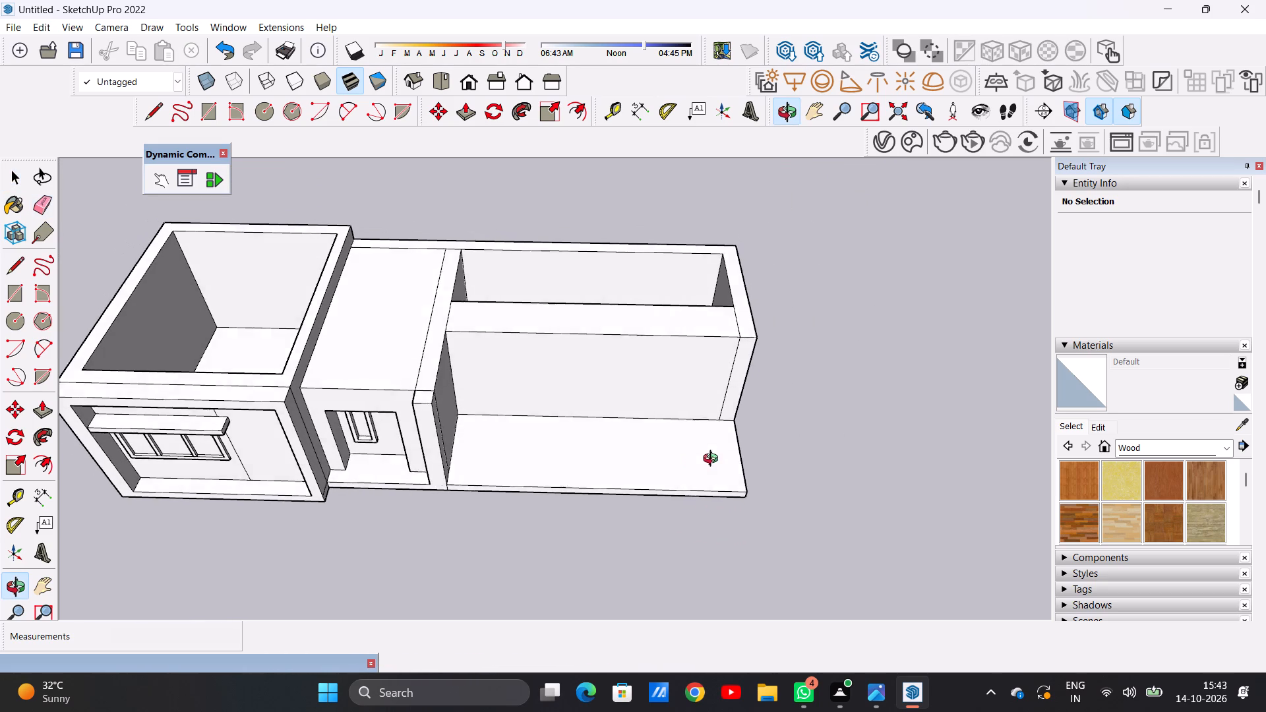
{"action": "middle_click_drag", "start_coordinate": [713, 460], "coordinate": [713, 459]}
{"action": "key", "text": "space"}
Push the long section's merged open floor face partway down into the slab, leaving only a thin front edge.
{"action": "scroll", "coordinate": [772, 465], "scroll_direction": "up", "scroll_amount": 2}
{"action": "middle_click_drag", "start_coordinate": [772, 465], "coordinate": [734, 415]}
{"action": "scroll", "coordinate": [714, 467], "scroll_direction": "up", "scroll_amount": 2}
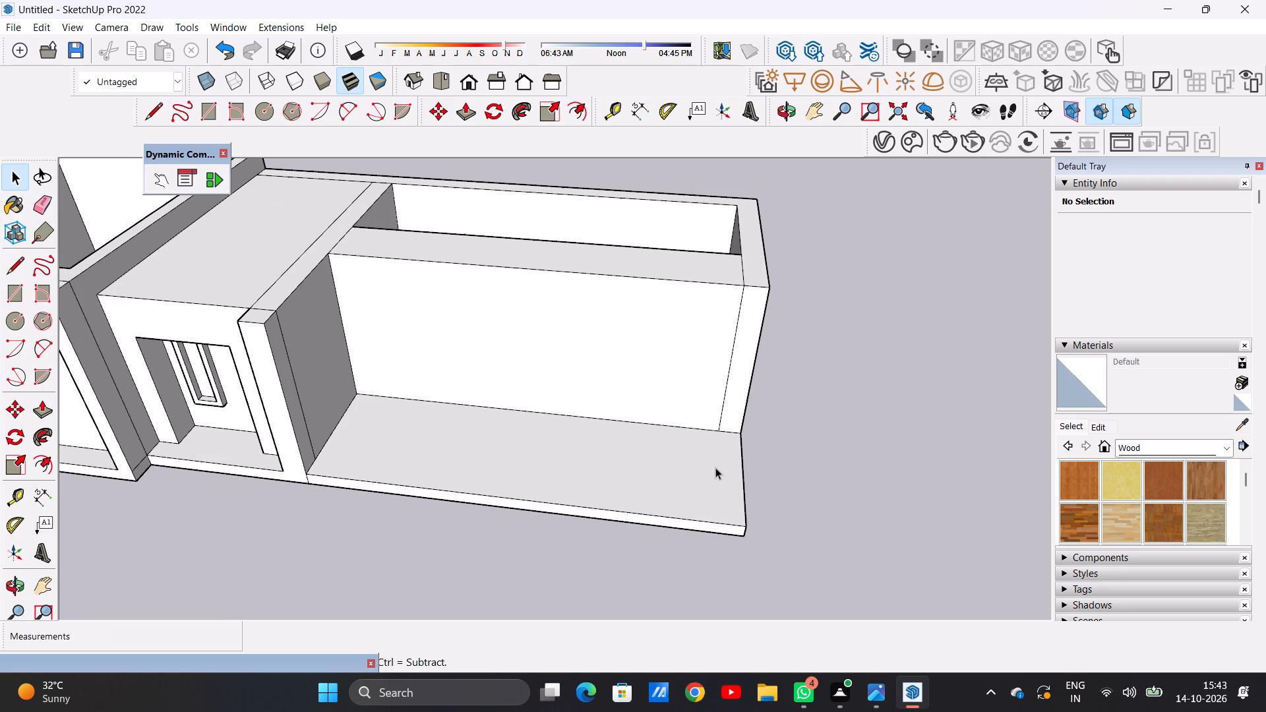
{"action": "key", "text": "p"}
{"action": "scroll", "coordinate": [720, 488], "scroll_direction": "up", "scroll_amount": 6}
{"action": "left_click", "coordinate": [721, 493]}
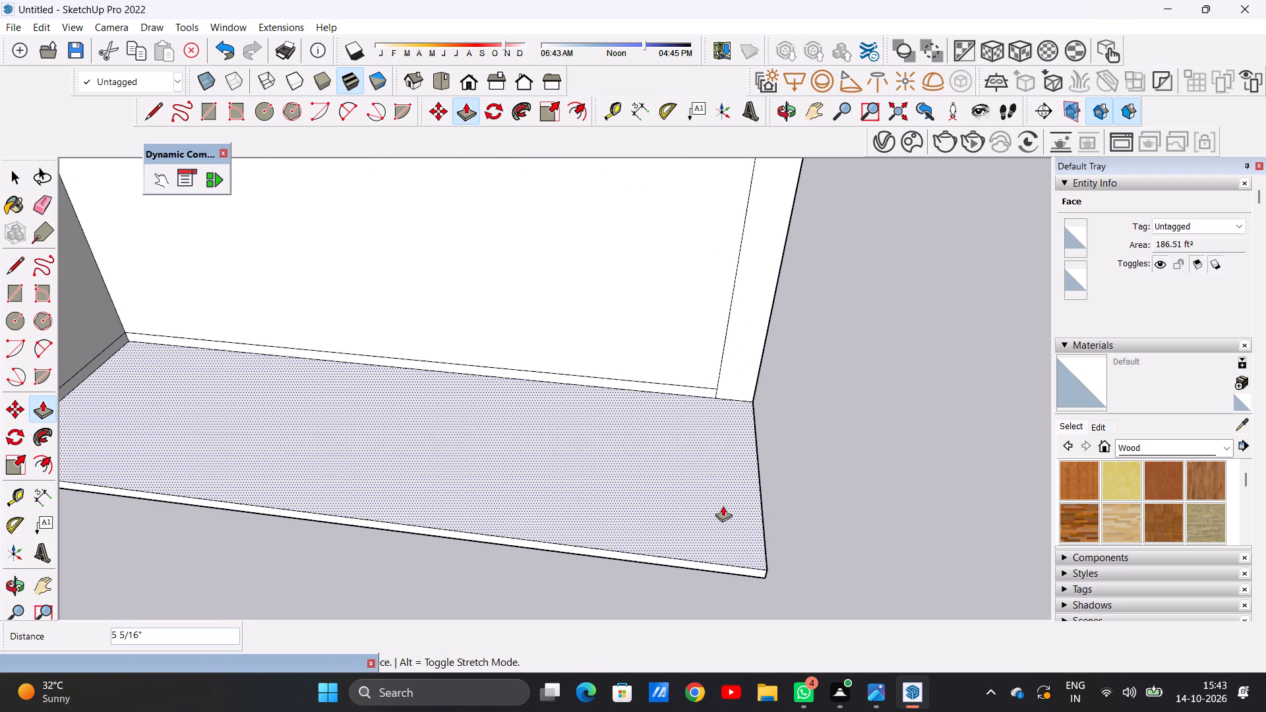
{"action": "left_click", "coordinate": [723, 507]}
{"action": "key", "text": "space"}
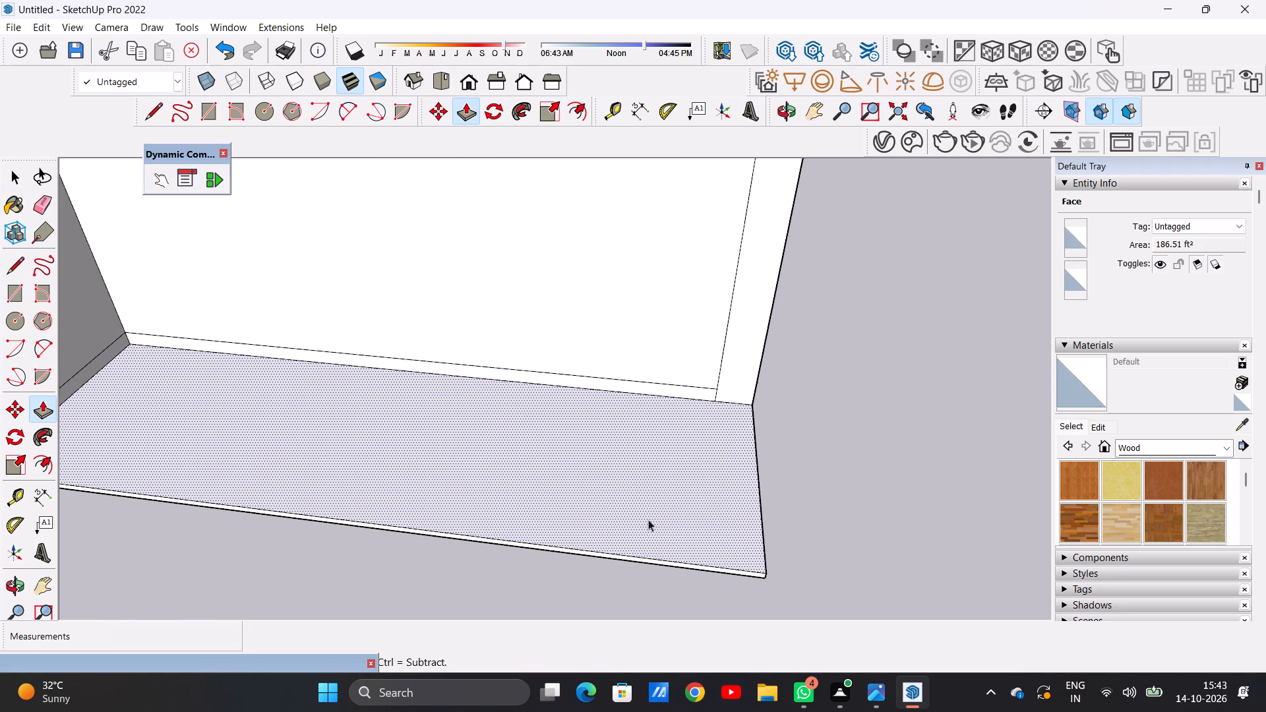
Erase the horizontal line along the base of the long section's front wall, just above the lowered floor.
{"action": "scroll", "coordinate": [589, 529], "scroll_direction": "down", "scroll_amount": 6}
{"action": "middle_click_drag", "start_coordinate": [508, 537], "coordinate": [566, 559]}
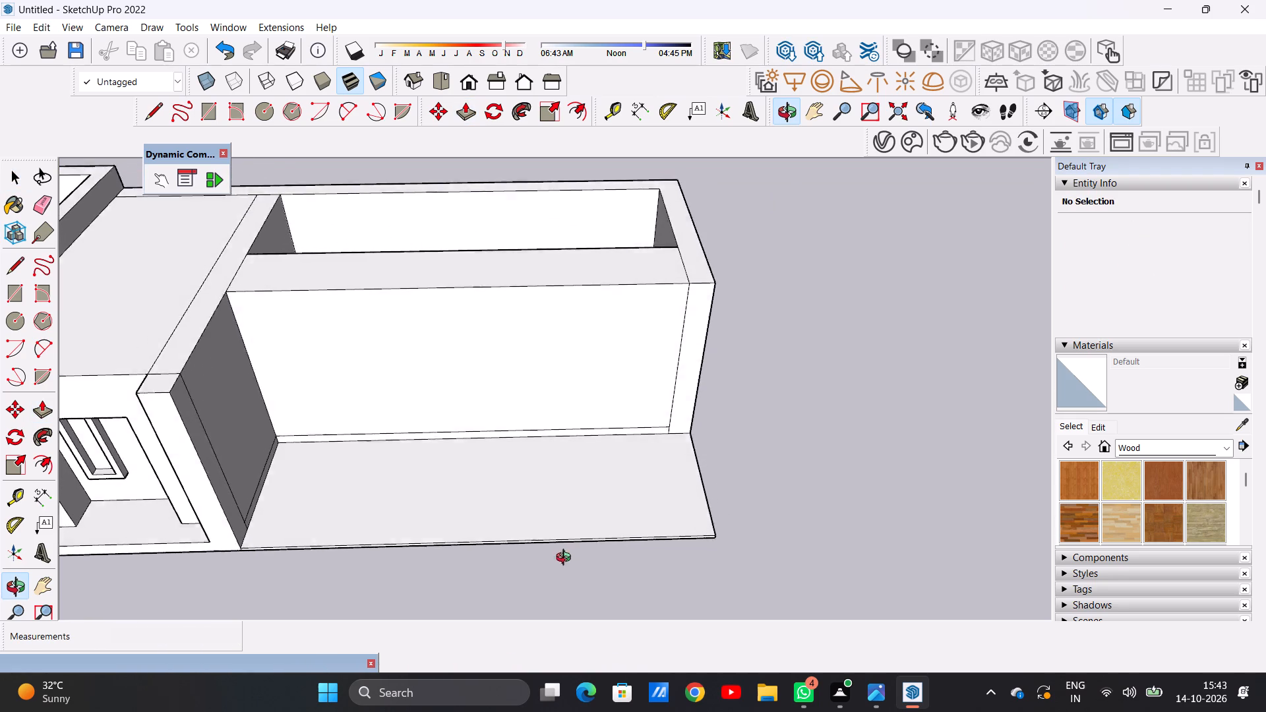
{"action": "middle_click_drag", "start_coordinate": [566, 559], "coordinate": [564, 585]}
{"action": "scroll", "coordinate": [569, 517], "scroll_direction": "down", "scroll_amount": 3}
{"action": "scroll", "coordinate": [600, 483], "scroll_direction": "up", "scroll_amount": 8}
{"action": "middle_click_drag", "start_coordinate": [639, 505], "coordinate": [657, 384]}
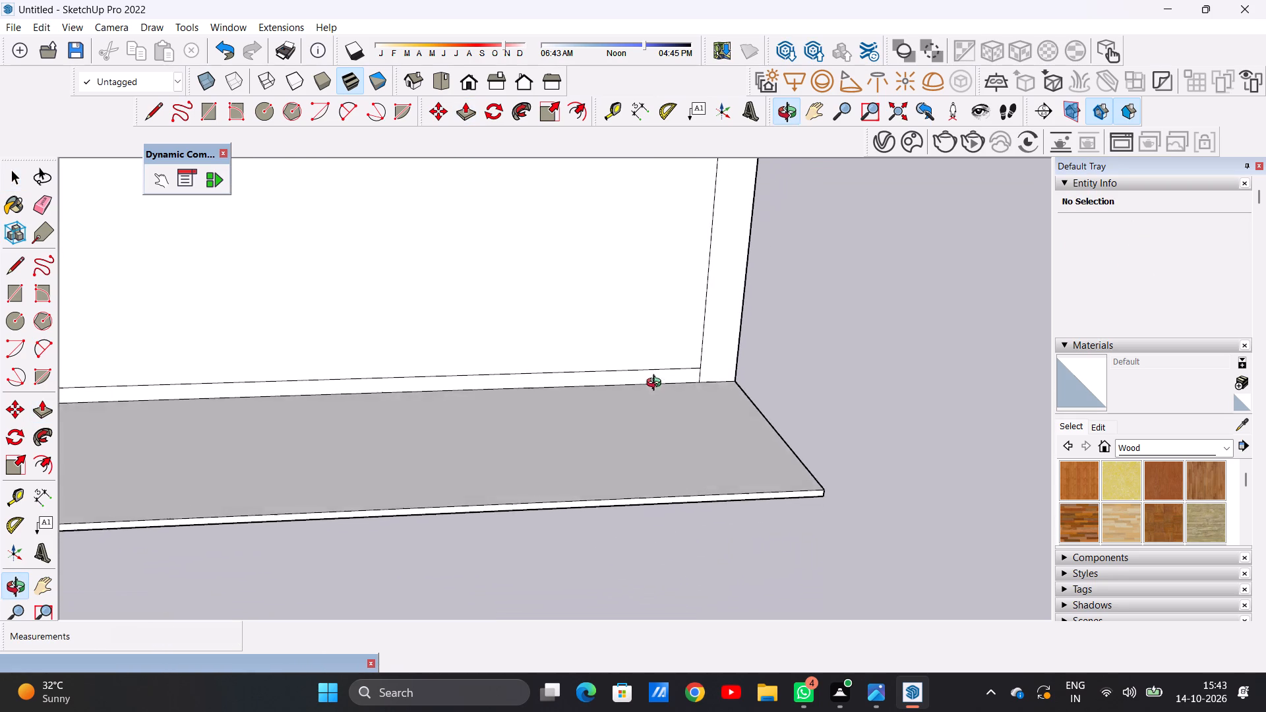
{"action": "middle_click_drag", "start_coordinate": [657, 384], "coordinate": [657, 379]}
{"action": "scroll", "coordinate": [657, 377], "scroll_direction": "up", "scroll_amount": 1}
{"action": "key", "text": "e"}
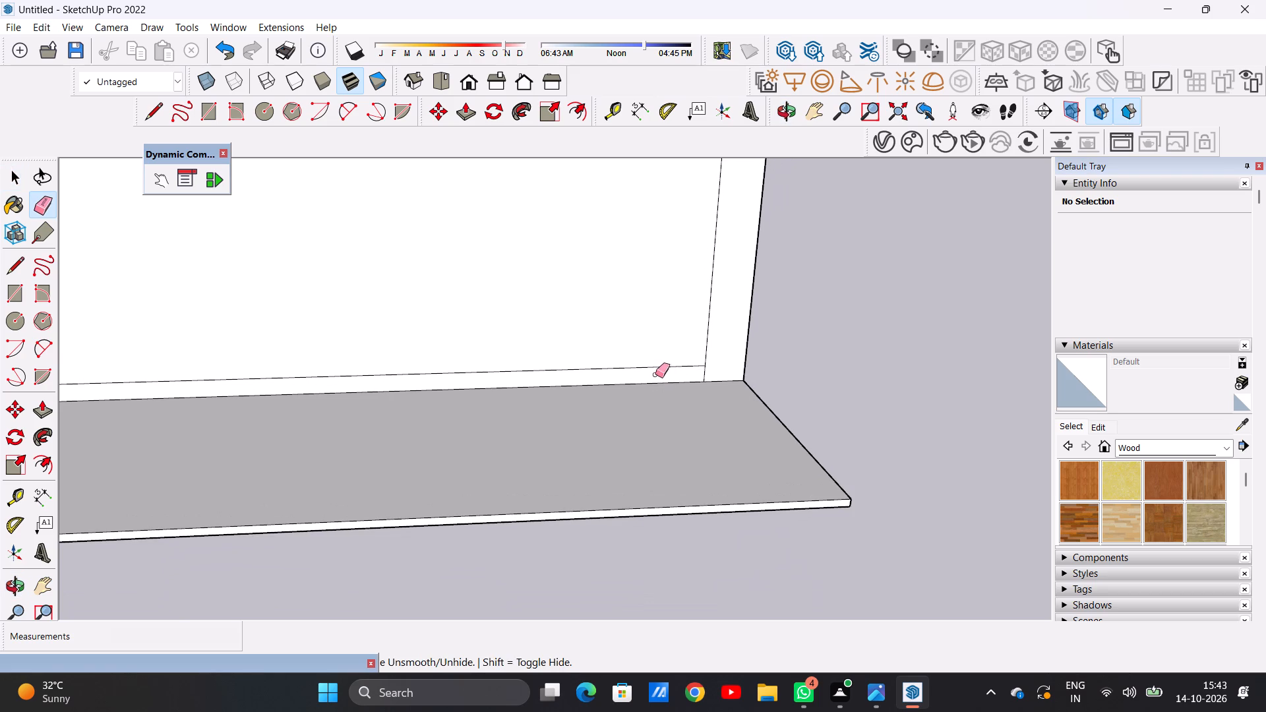
{"action": "left_click_drag", "start_coordinate": [653, 359], "coordinate": [653, 371]}
{"action": "key", "text": "space"}
Erase the vertical line near the outer end of the long section's front wall, including the short remnant at its base.
{"action": "scroll", "coordinate": [637, 441], "scroll_direction": "down", "scroll_amount": 14}
{"action": "scroll", "coordinate": [667, 408], "scroll_direction": "up", "scroll_amount": 5}
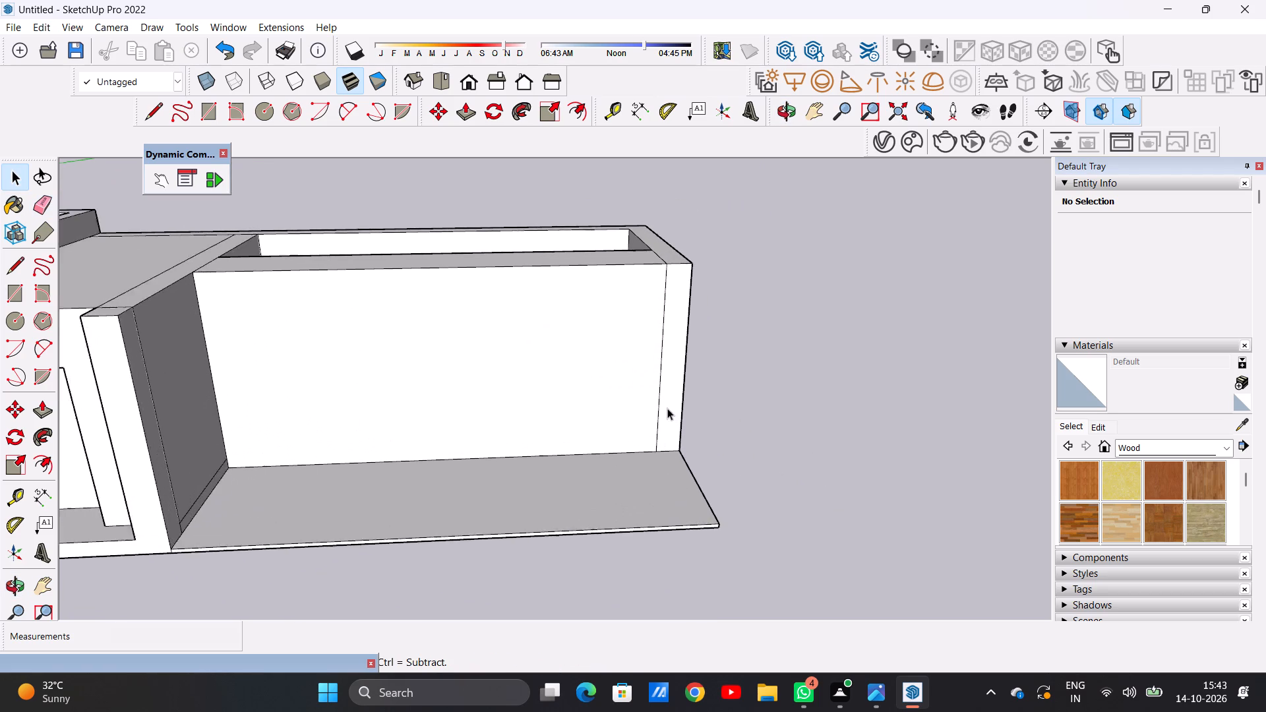
{"action": "scroll", "coordinate": [667, 408], "scroll_direction": "up", "scroll_amount": 2}
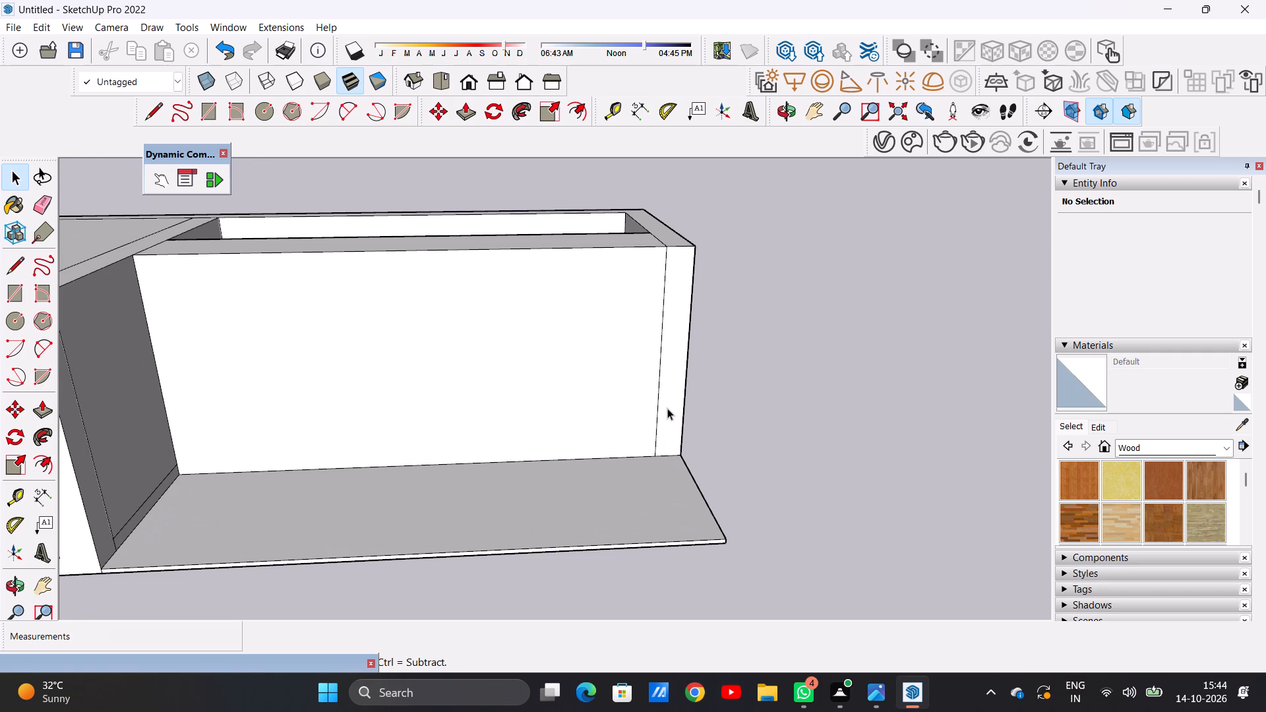
{"action": "middle_click_drag", "start_coordinate": [667, 408], "coordinate": [624, 418]}
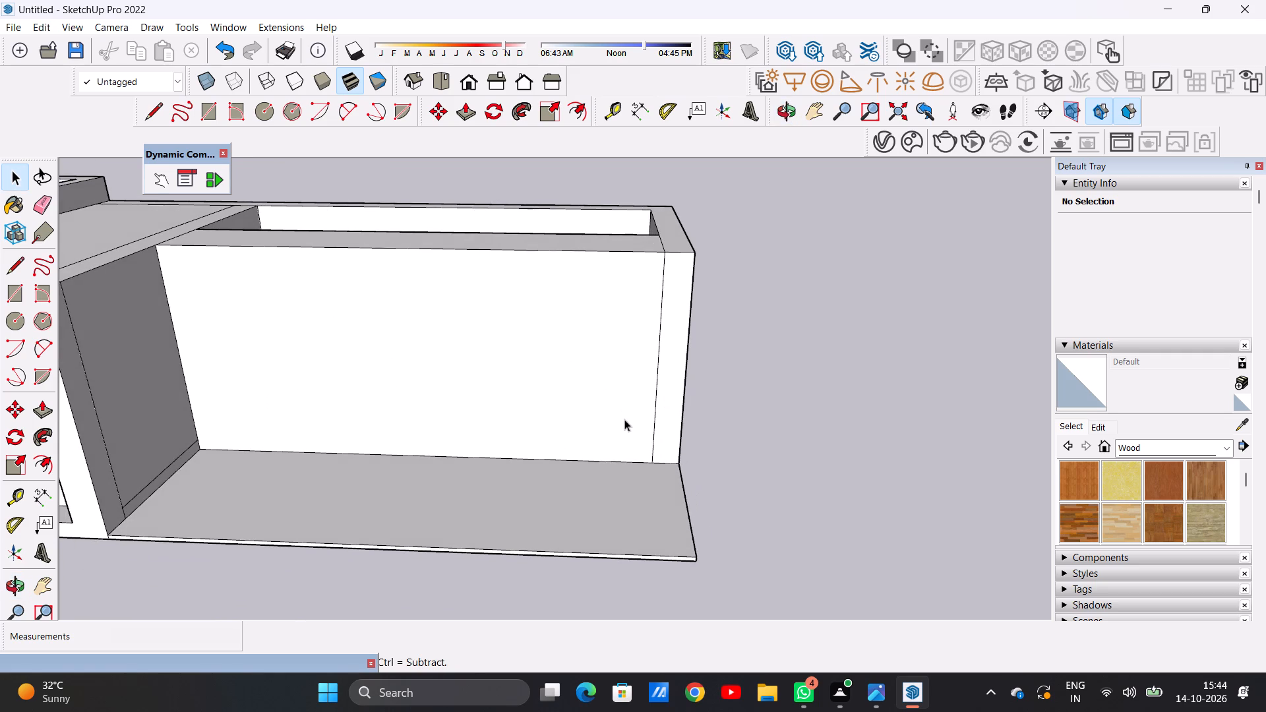
{"action": "key", "text": "e"}
{"action": "scroll", "coordinate": [624, 419], "scroll_direction": "up", "scroll_amount": 1}
{"action": "scroll", "coordinate": [729, 303], "scroll_direction": "up", "scroll_amount": 5}
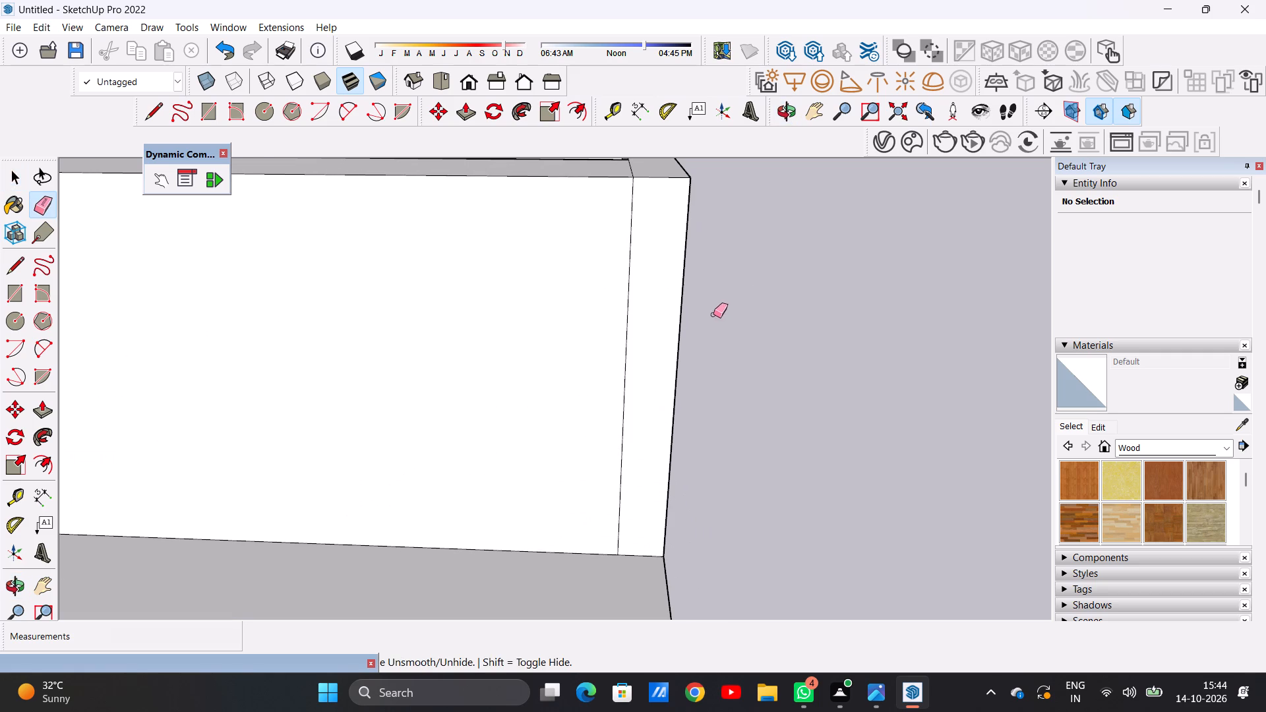
{"action": "left_click_drag", "start_coordinate": [624, 360], "coordinate": [640, 354]}
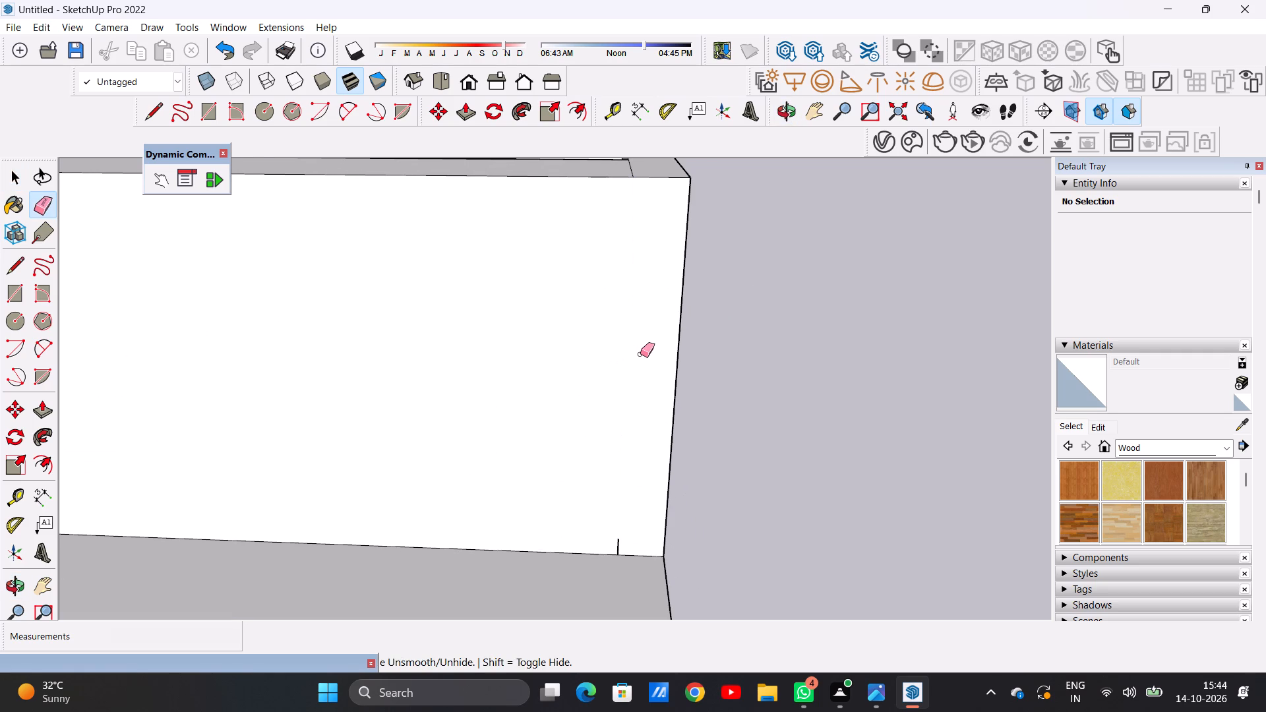
{"action": "scroll", "coordinate": [628, 619], "scroll_direction": "up", "scroll_amount": 11}
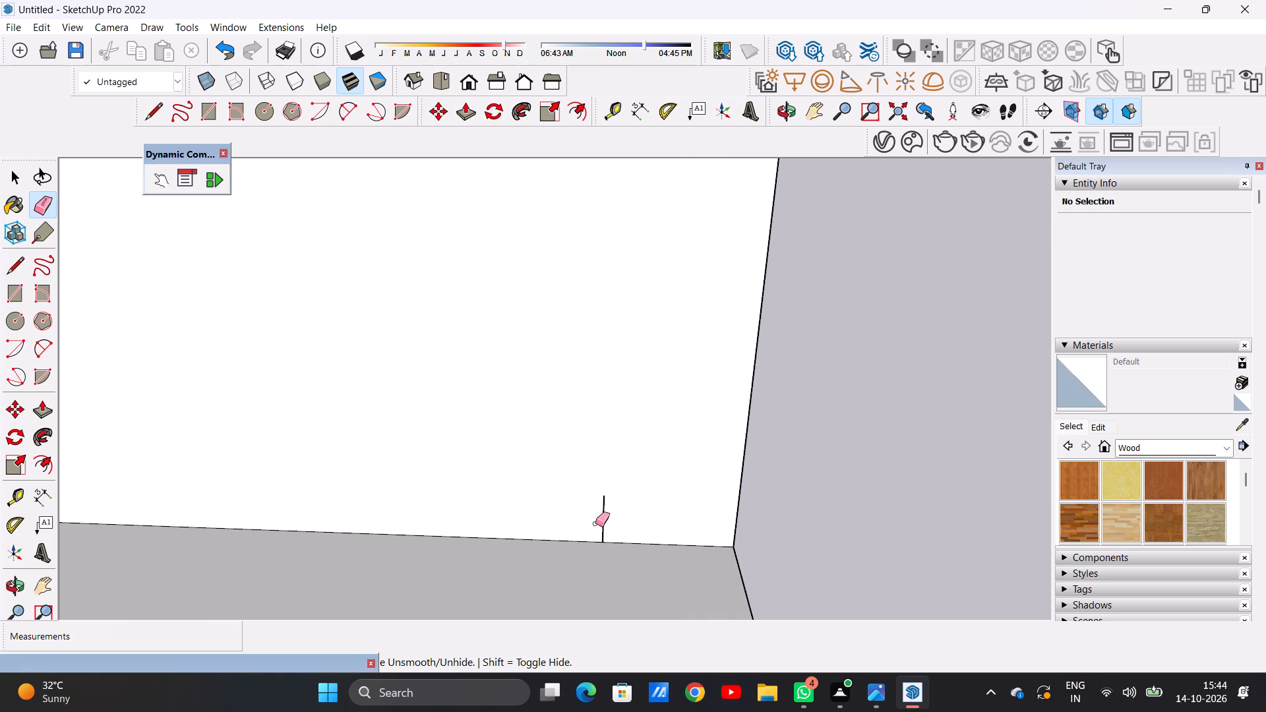
{"action": "left_click_drag", "start_coordinate": [603, 519], "coordinate": [624, 514]}
Erase the short line across the wall top where the long section's front wall meets its outer end wall.
{"action": "scroll", "coordinate": [601, 535], "scroll_direction": "down", "scroll_amount": 11}
{"action": "scroll", "coordinate": [601, 535], "scroll_direction": "down", "scroll_amount": 12}
{"action": "scroll", "coordinate": [611, 400], "scroll_direction": "up", "scroll_amount": 2}
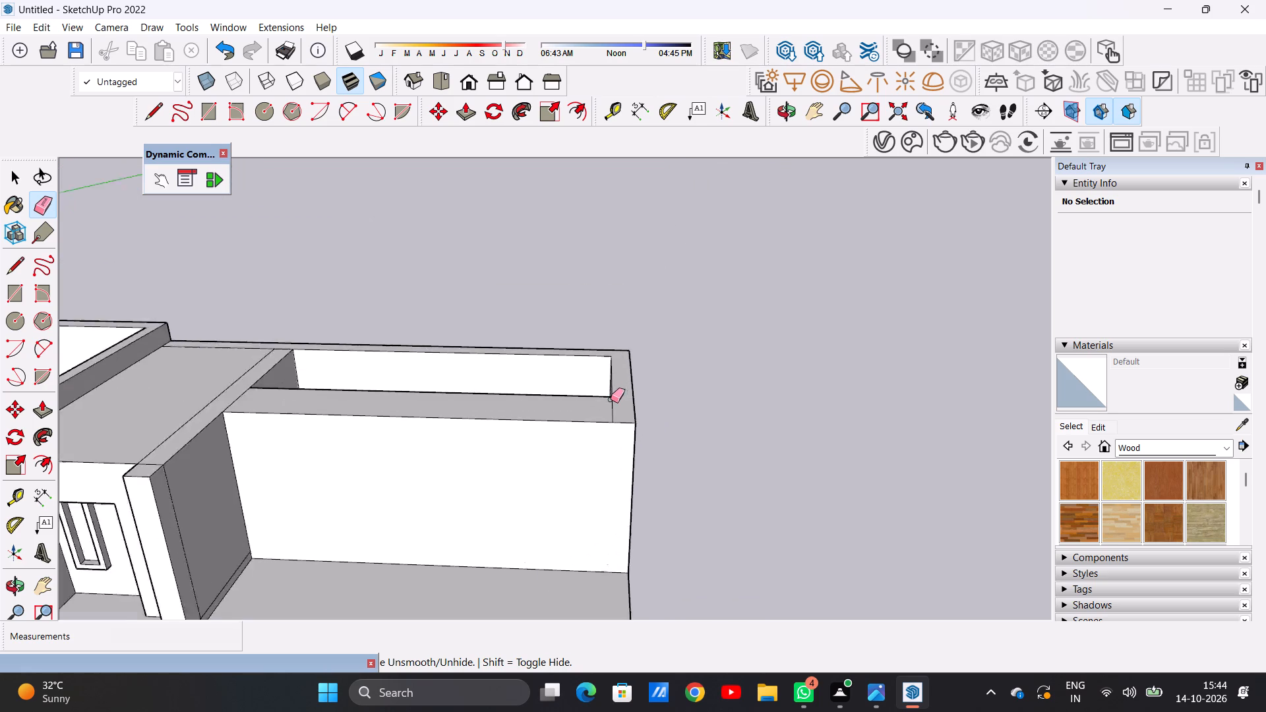
{"action": "scroll", "coordinate": [611, 400], "scroll_direction": "up", "scroll_amount": 12}
{"action": "left_click_drag", "start_coordinate": [611, 427], "coordinate": [620, 429]}
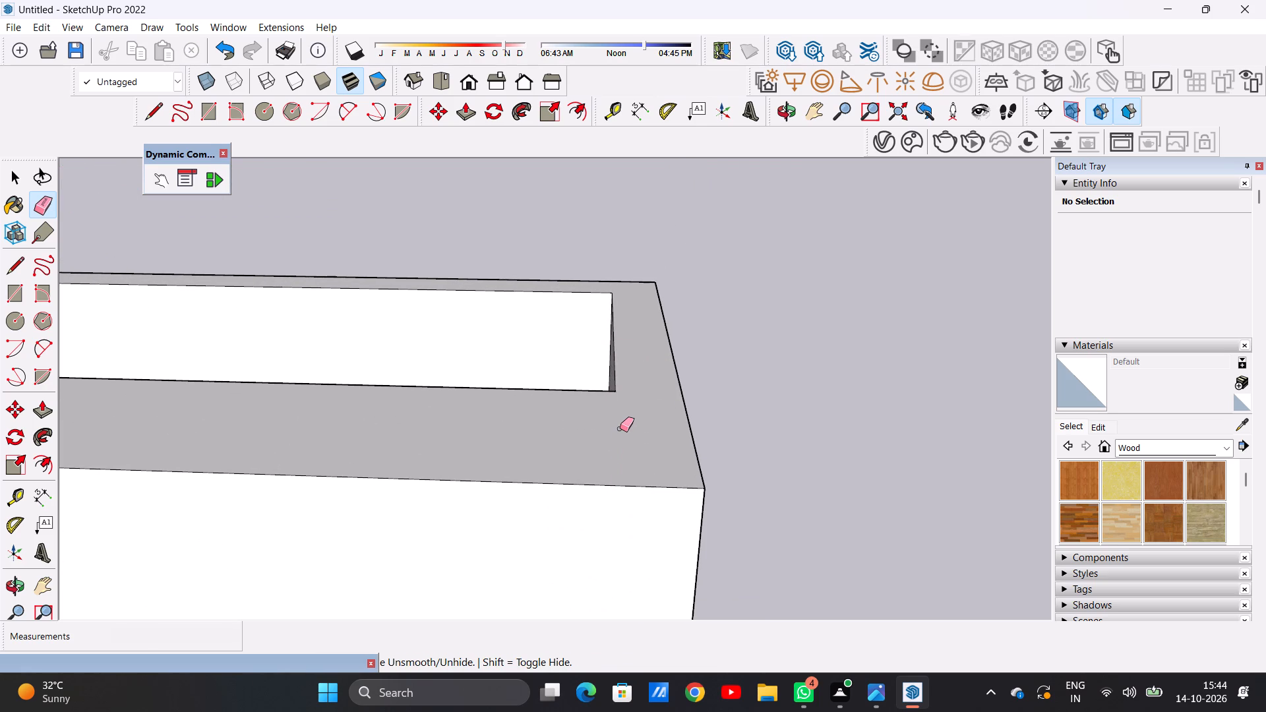
{"action": "scroll", "coordinate": [638, 418], "scroll_direction": "down", "scroll_amount": 20}
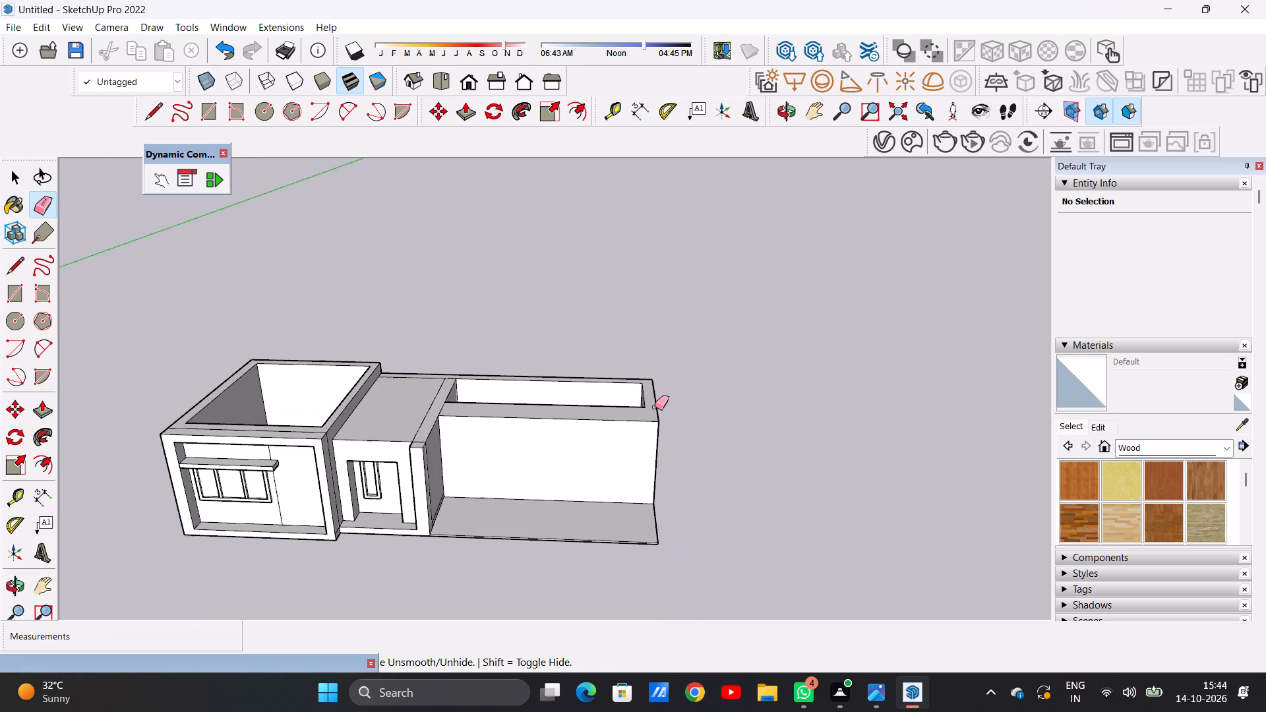
{"action": "key", "text": "space"}
Draw an upright rectangle about 8' 1/16" high by 4' 7" wide on the long section's front wall, near the doorway section.
{"action": "middle_click_drag", "start_coordinate": [578, 481], "coordinate": [586, 382]}
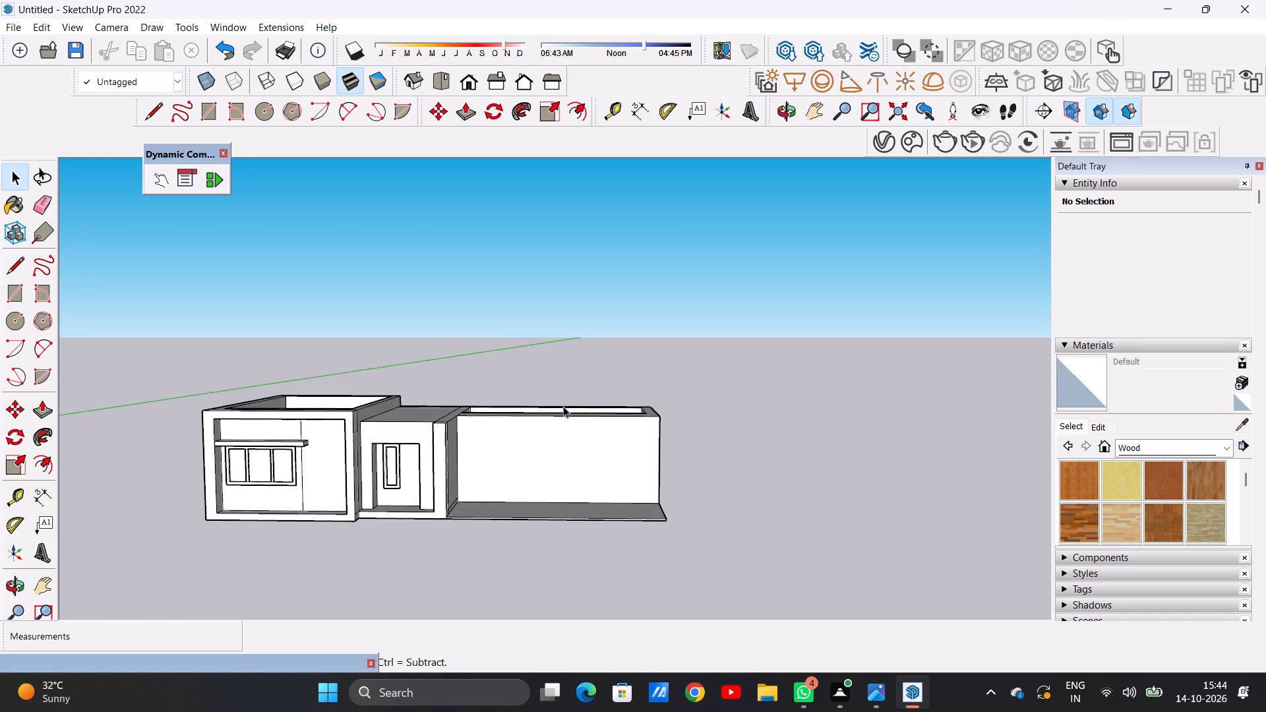
{"action": "scroll", "coordinate": [511, 487], "scroll_direction": "up", "scroll_amount": 5}
{"action": "middle_click_drag", "start_coordinate": [516, 486], "coordinate": [527, 475]}
{"action": "scroll", "coordinate": [534, 443], "scroll_direction": "up", "scroll_amount": 1}
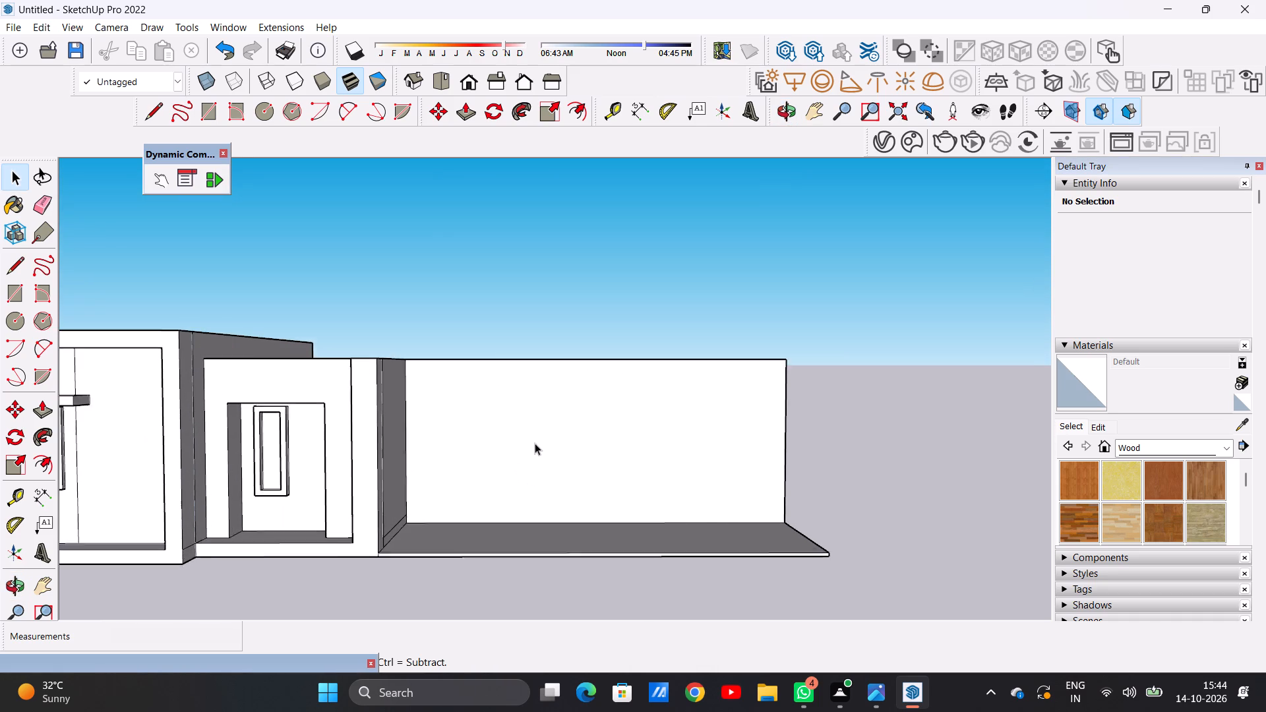
{"action": "scroll", "coordinate": [535, 443], "scroll_direction": "up", "scroll_amount": 1}
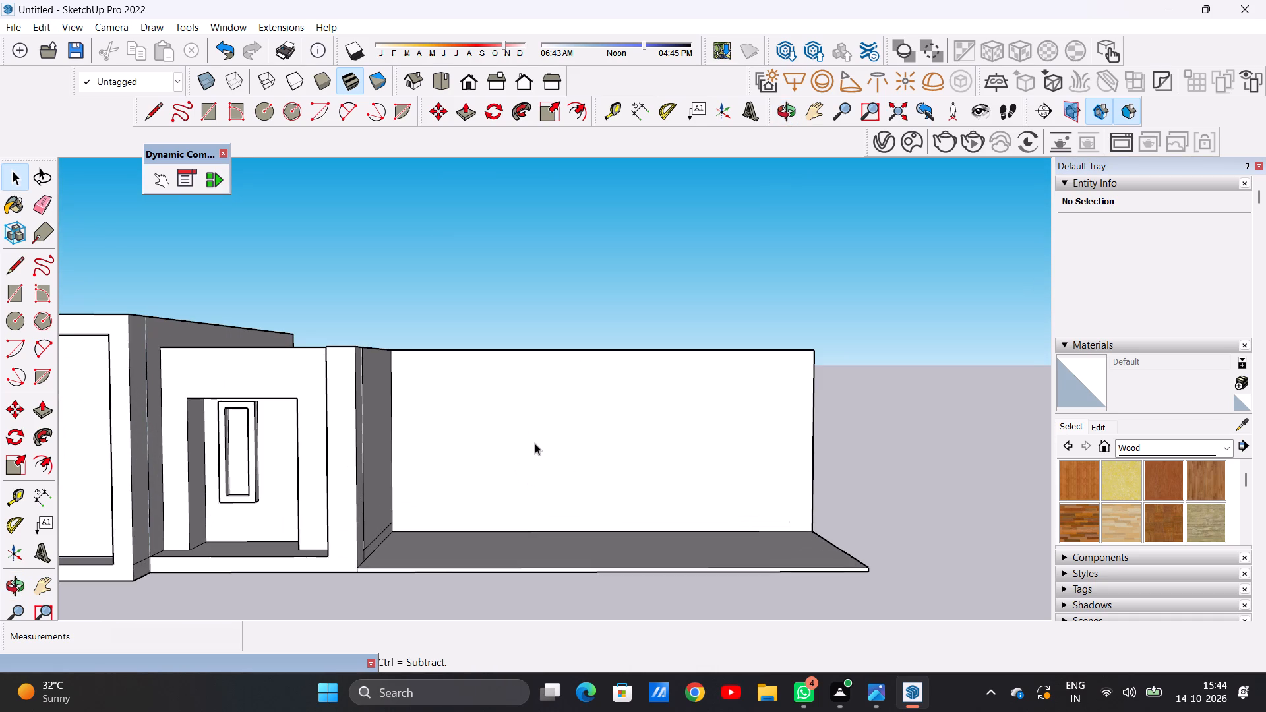
{"action": "key", "text": "r"}
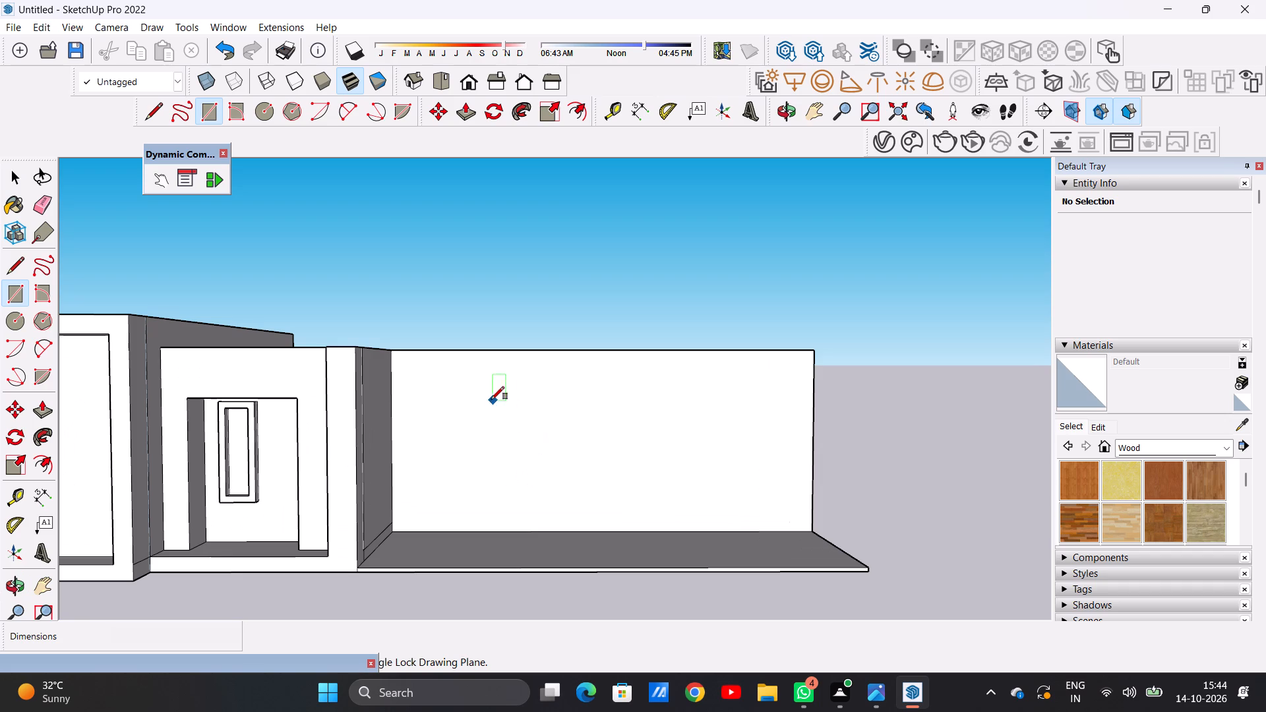
{"action": "left_click", "coordinate": [413, 365]}
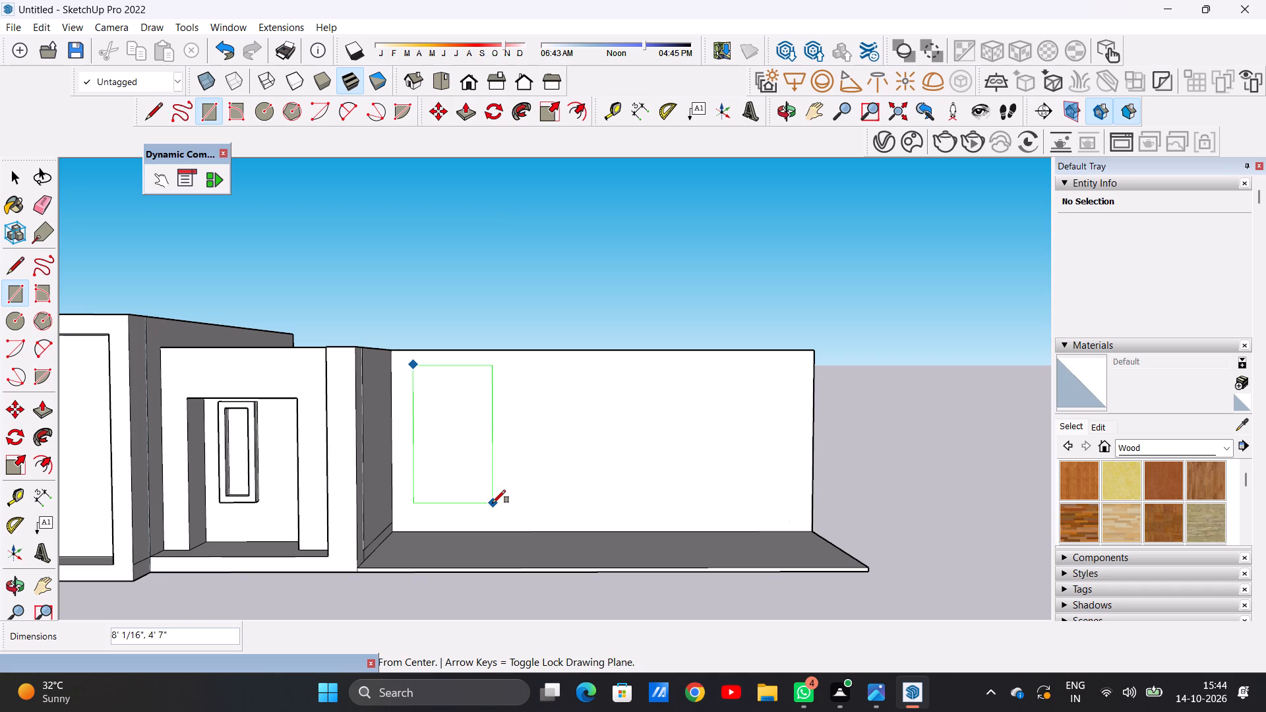
{"action": "left_click", "coordinate": [493, 503]}
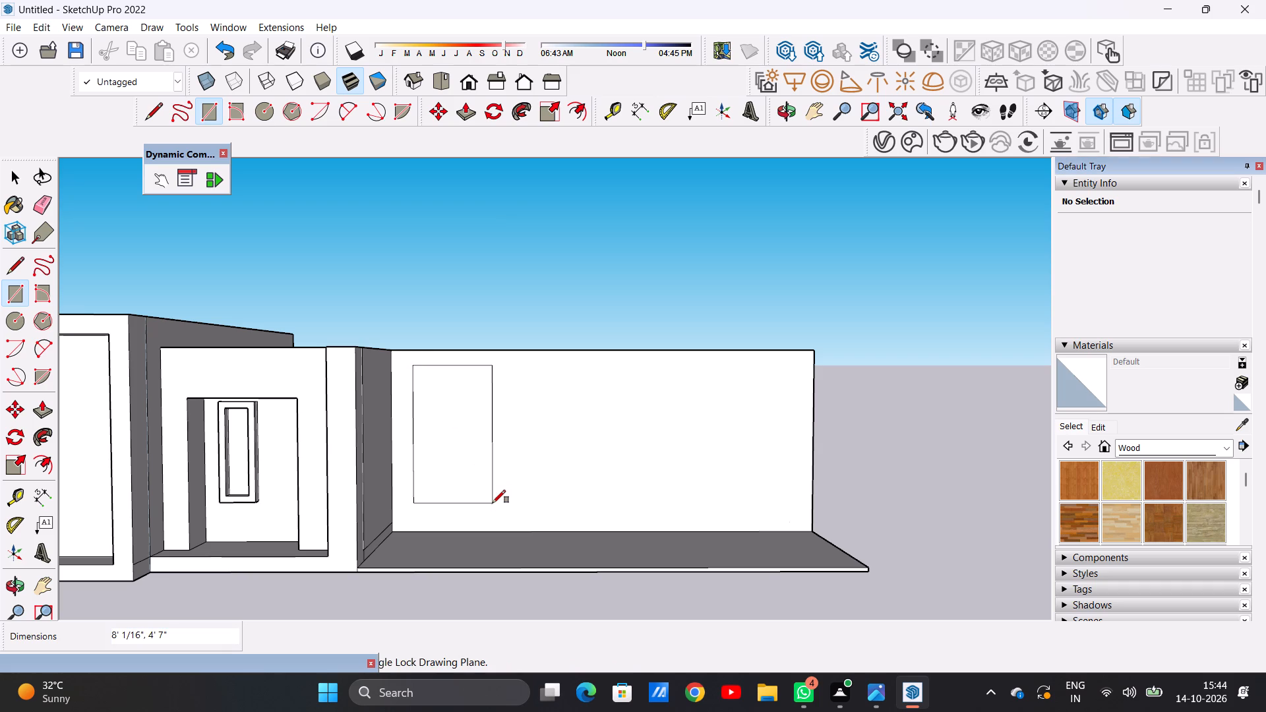
{"action": "key", "text": "space"}
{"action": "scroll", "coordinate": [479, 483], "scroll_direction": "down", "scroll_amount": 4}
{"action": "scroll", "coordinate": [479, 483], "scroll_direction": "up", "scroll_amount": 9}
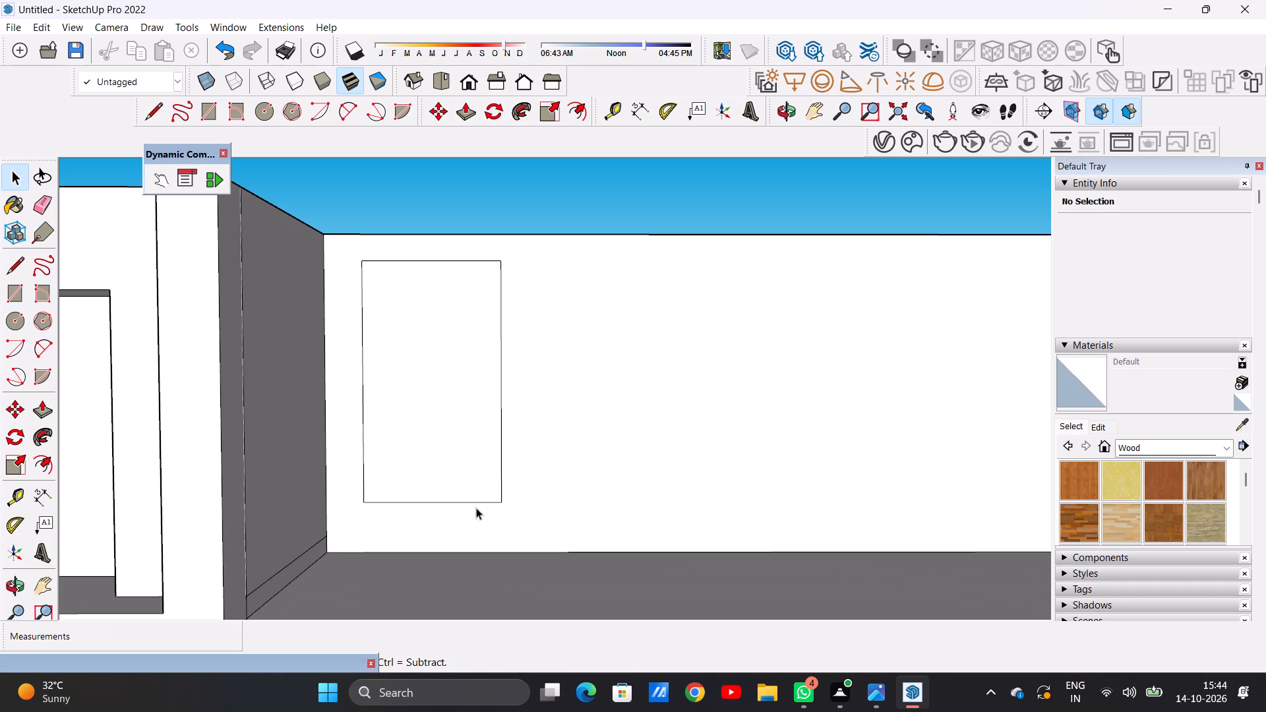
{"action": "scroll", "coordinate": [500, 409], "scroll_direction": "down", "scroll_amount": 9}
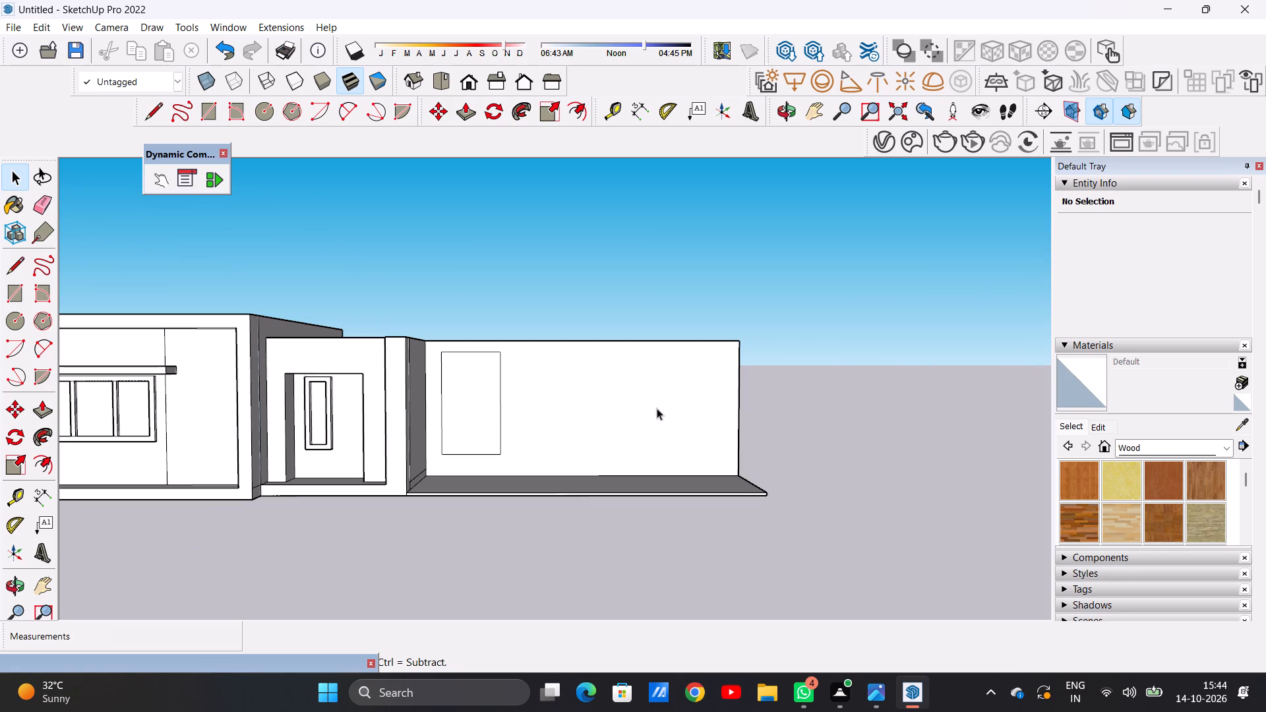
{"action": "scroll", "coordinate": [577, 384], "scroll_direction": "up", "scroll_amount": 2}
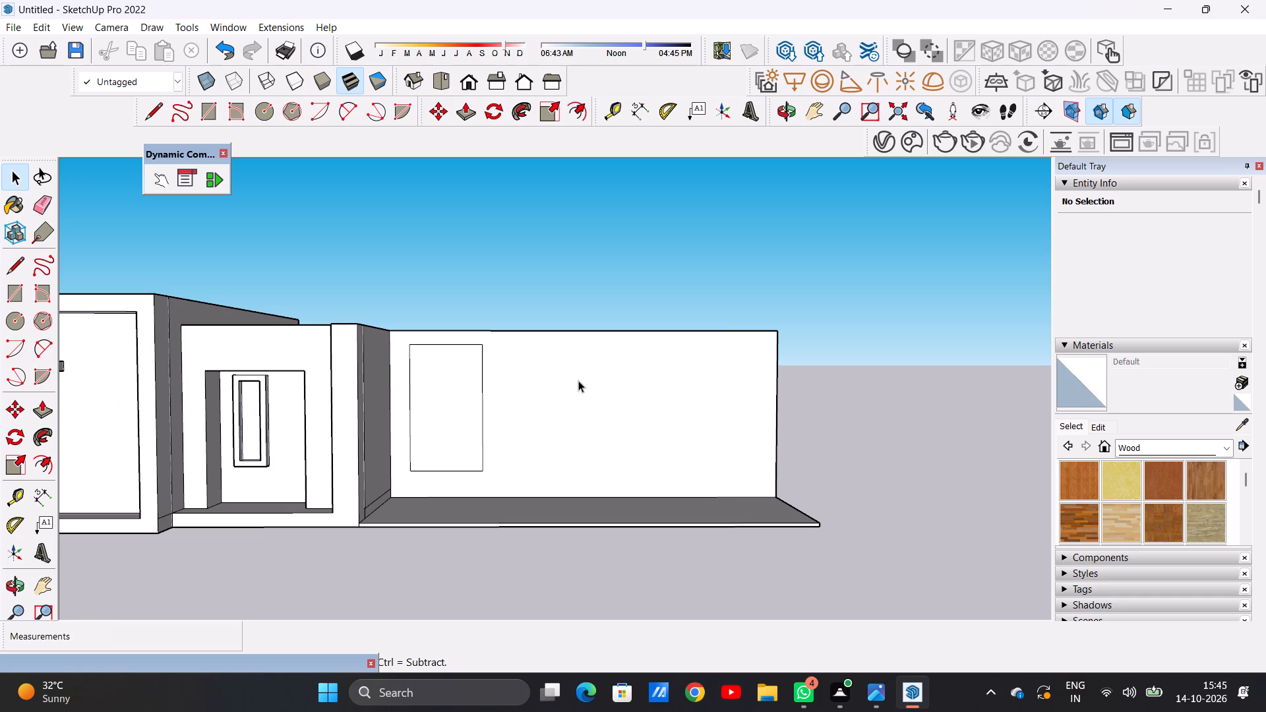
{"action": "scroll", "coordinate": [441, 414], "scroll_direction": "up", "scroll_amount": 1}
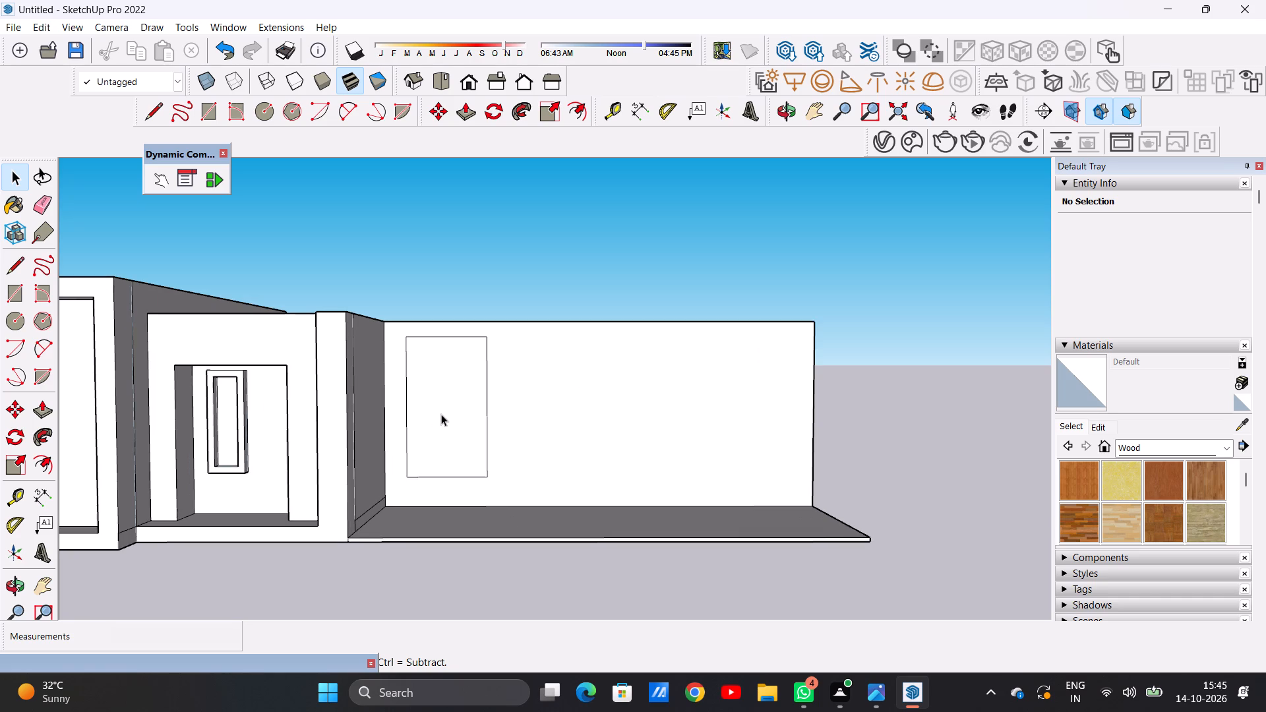
Offset the upright rectangle on the long section's front wall inward by about 4 7/8".
{"action": "key", "text": "o"}
{"action": "key", "text": "f"}
{"action": "scroll", "coordinate": [438, 373], "scroll_direction": "up", "scroll_amount": 2}
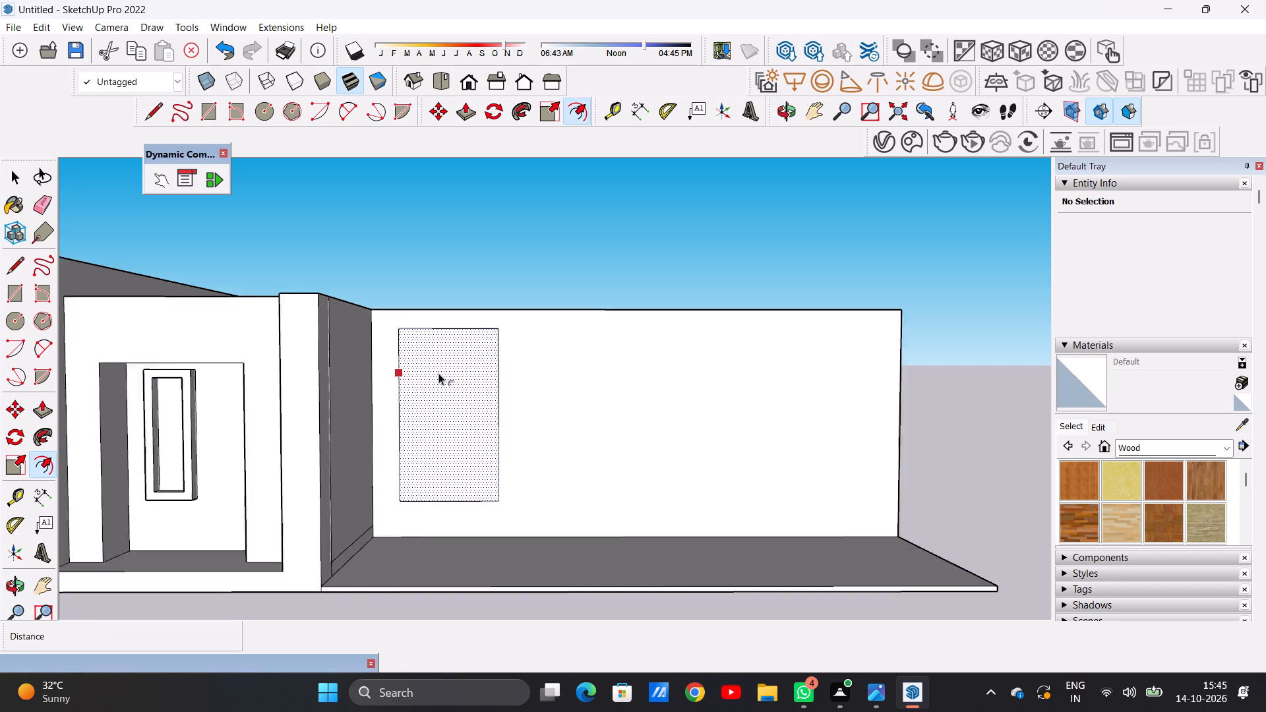
{"action": "scroll", "coordinate": [438, 373], "scroll_direction": "up", "scroll_amount": 2}
{"action": "left_click", "coordinate": [428, 343]}
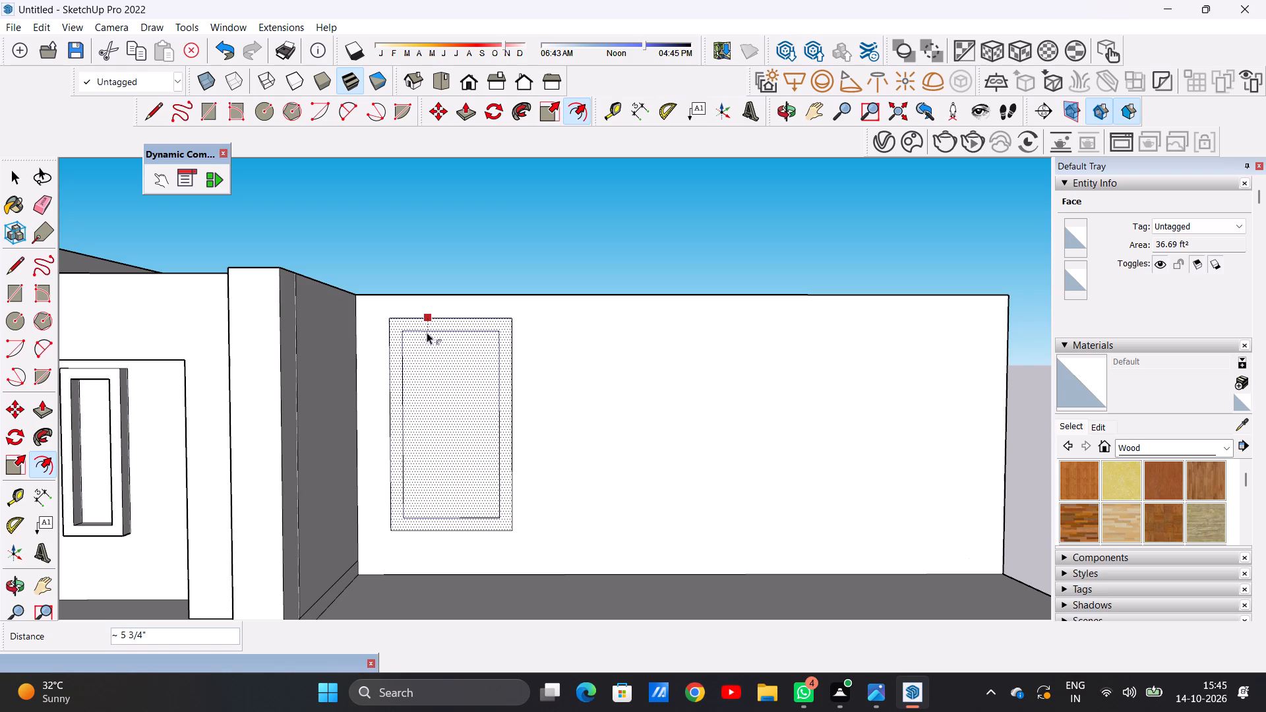
{"action": "left_click", "coordinate": [428, 329]}
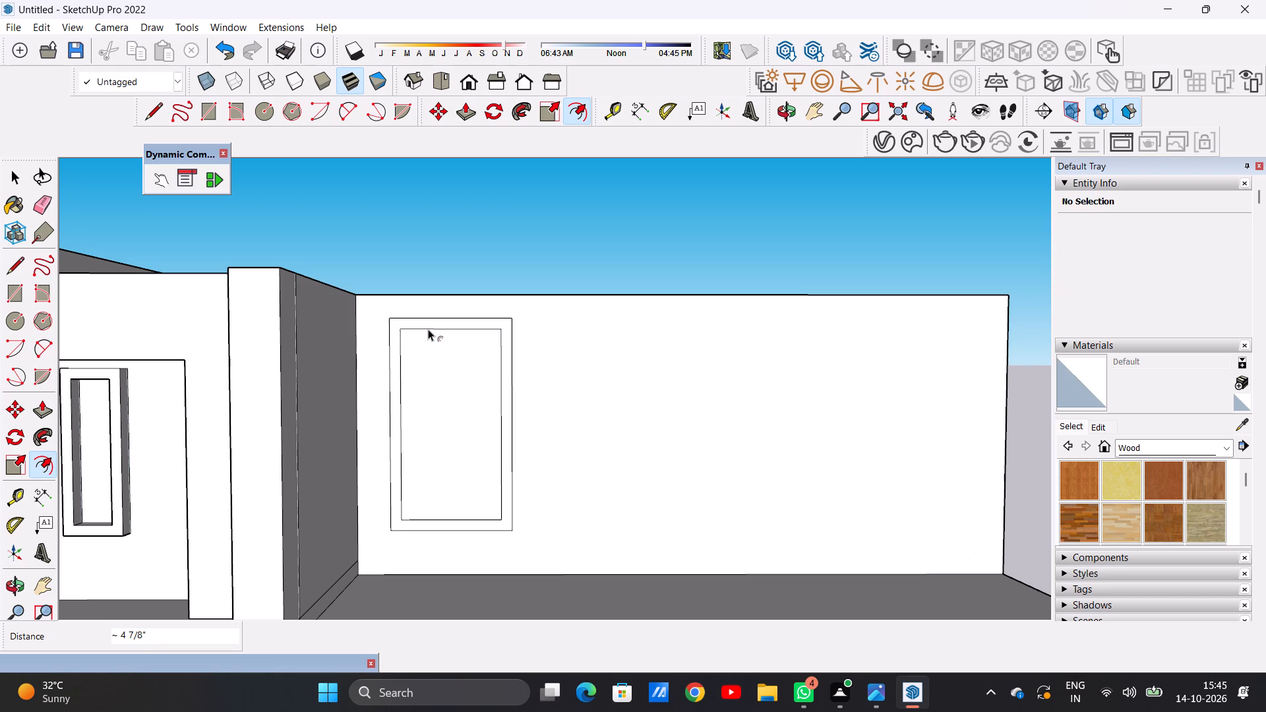
{"action": "key", "text": "space"}
Outline a strip below the rectangle, extending its base line to the side wall and about 2' 2" beyond its outer side, closed down to the floor.
{"action": "scroll", "coordinate": [428, 329], "scroll_direction": "up", "scroll_amount": 1}
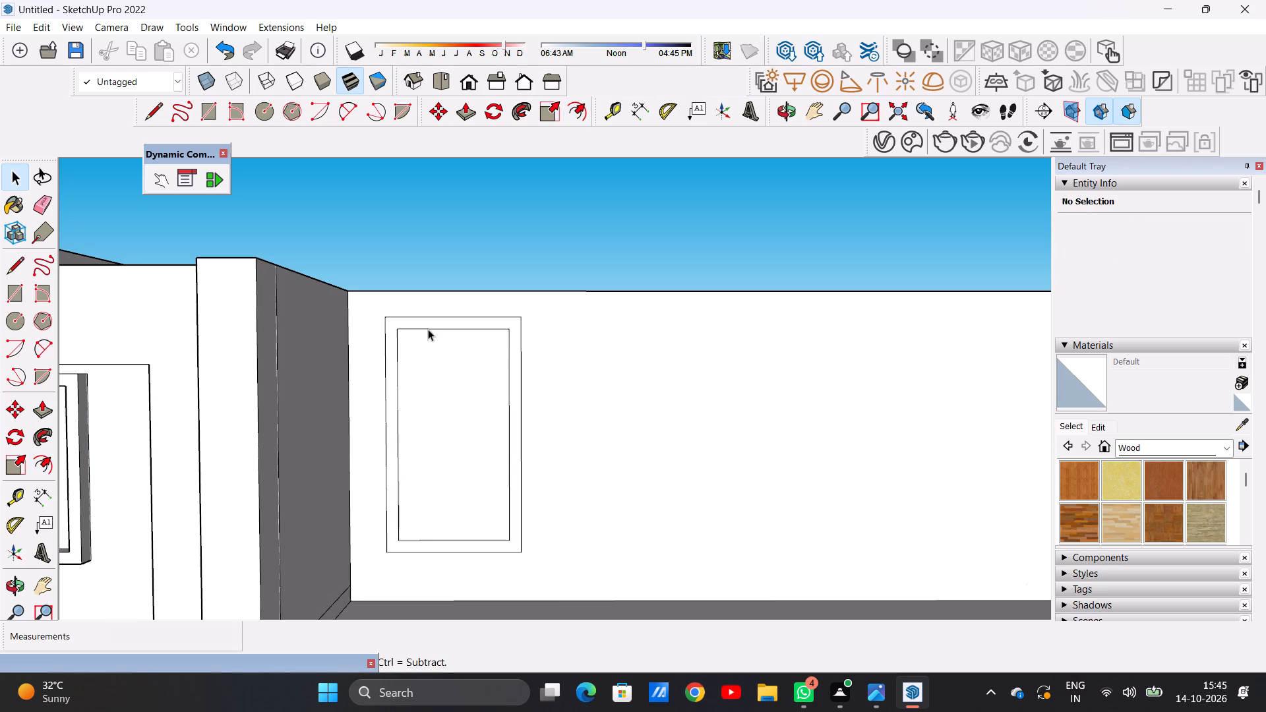
{"action": "scroll", "coordinate": [428, 330], "scroll_direction": "down", "scroll_amount": 4}
{"action": "scroll", "coordinate": [431, 547], "scroll_direction": "up", "scroll_amount": 4}
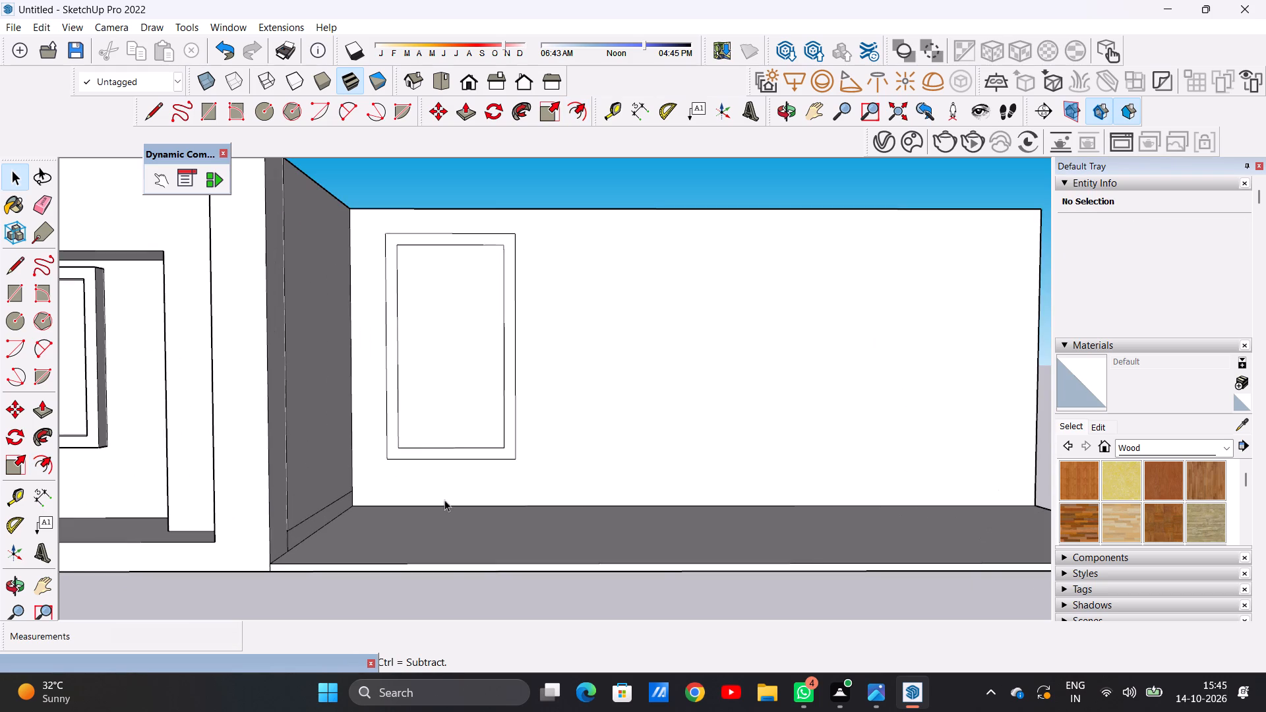
{"action": "middle_click_drag", "start_coordinate": [444, 500], "coordinate": [438, 528]}
{"action": "scroll", "coordinate": [454, 503], "scroll_direction": "up", "scroll_amount": 2}
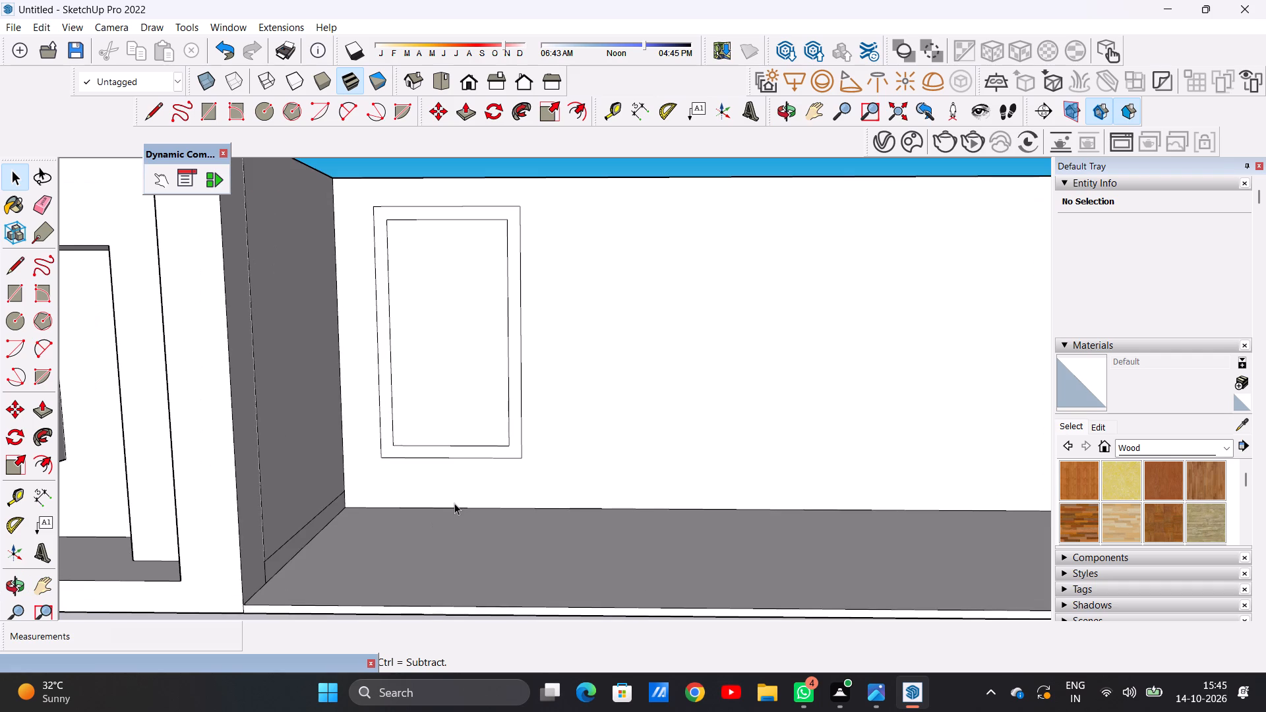
{"action": "key", "text": "r"}
{"action": "key", "text": "space"}
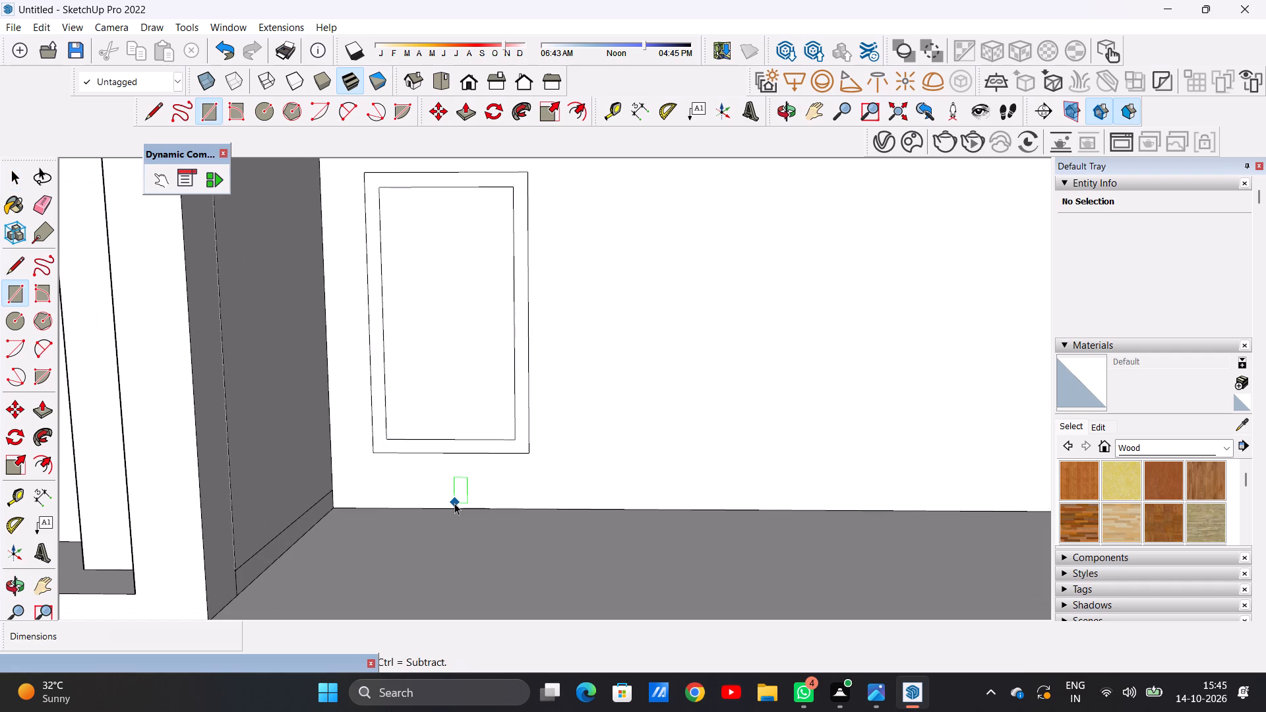
{"action": "type", "text": "L"}
{"action": "scroll", "coordinate": [454, 503], "scroll_direction": "up", "scroll_amount": 4}
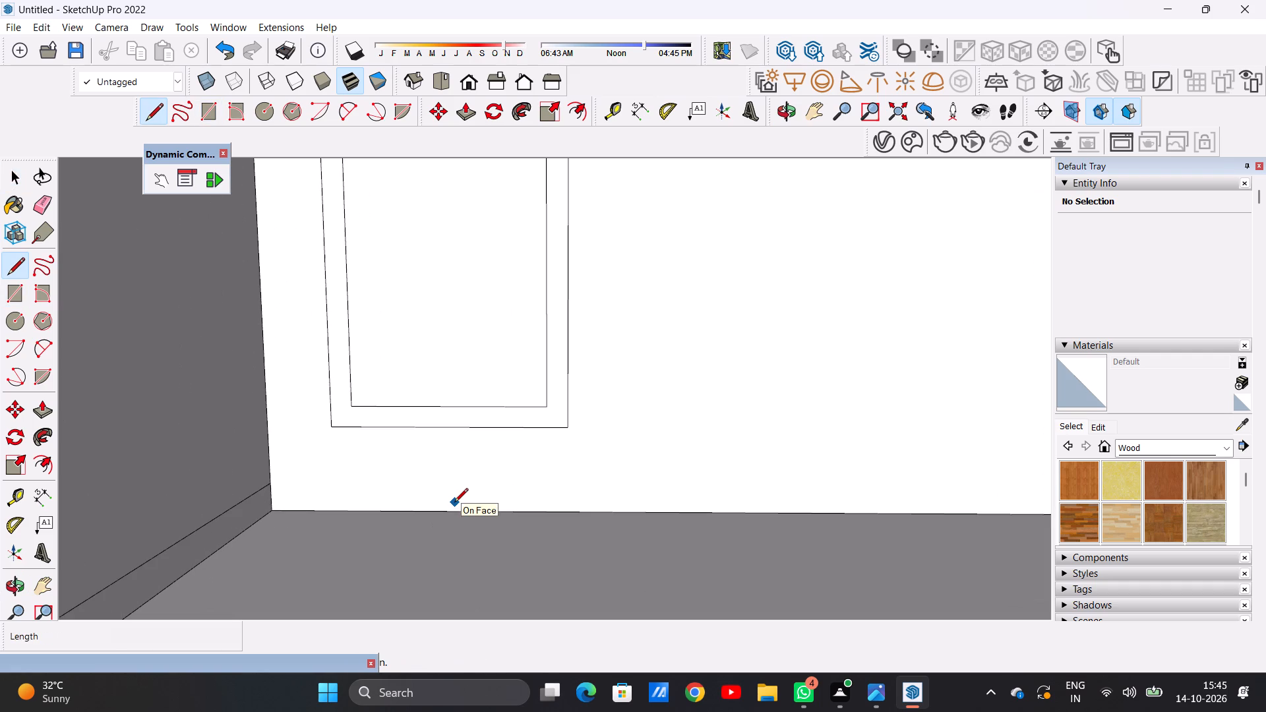
{"action": "left_click", "coordinate": [330, 429]}
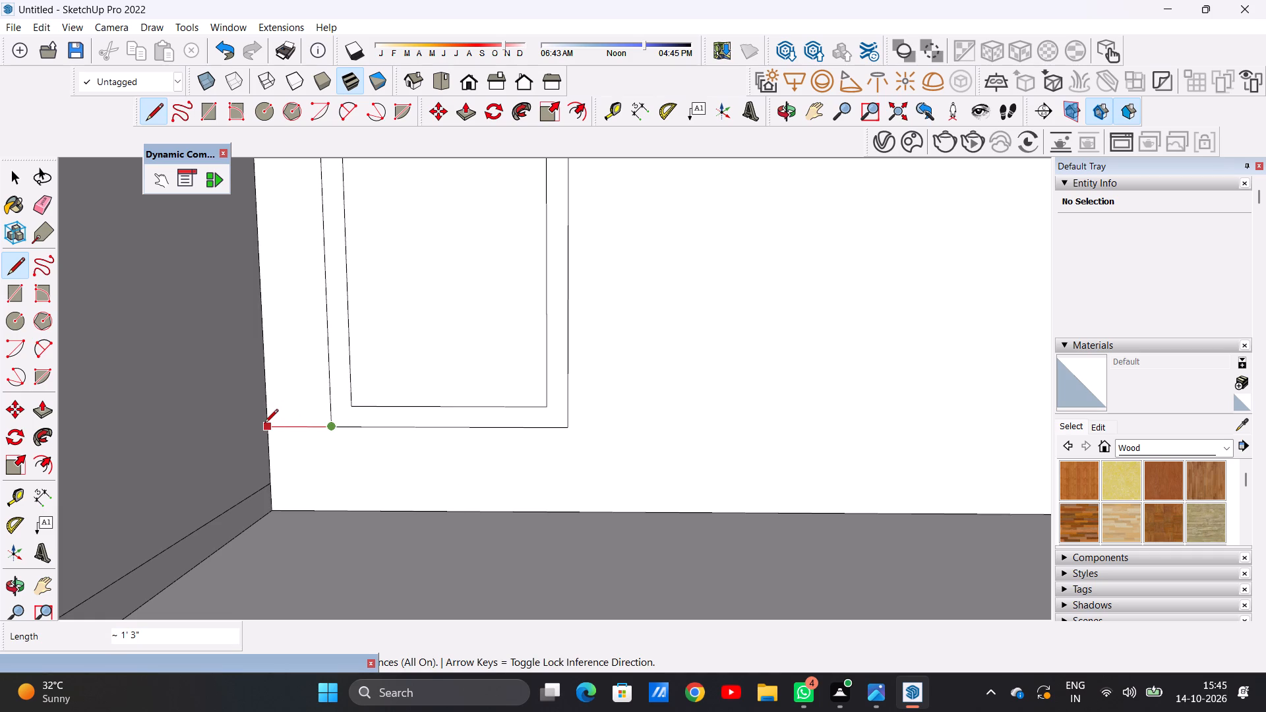
{"action": "left_click", "coordinate": [268, 426]}
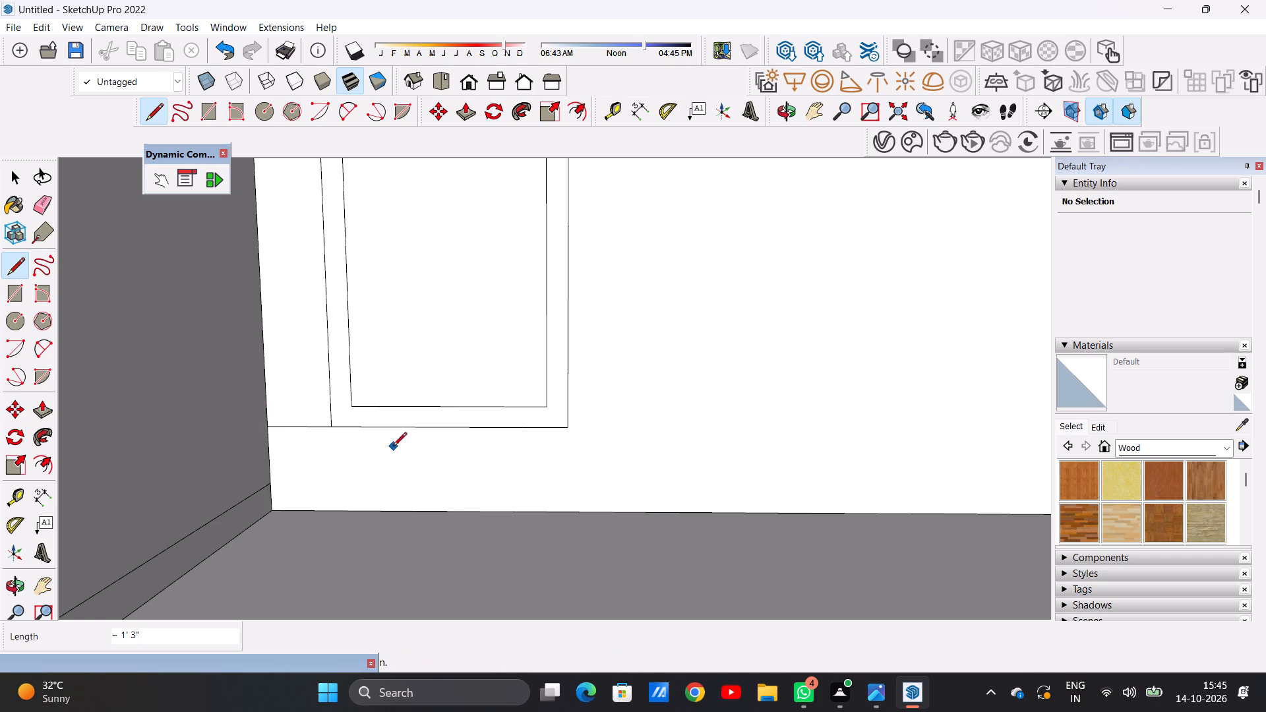
{"action": "left_click", "coordinate": [268, 426]}
{"action": "left_click", "coordinate": [270, 508]}
{"action": "left_click", "coordinate": [567, 429]}
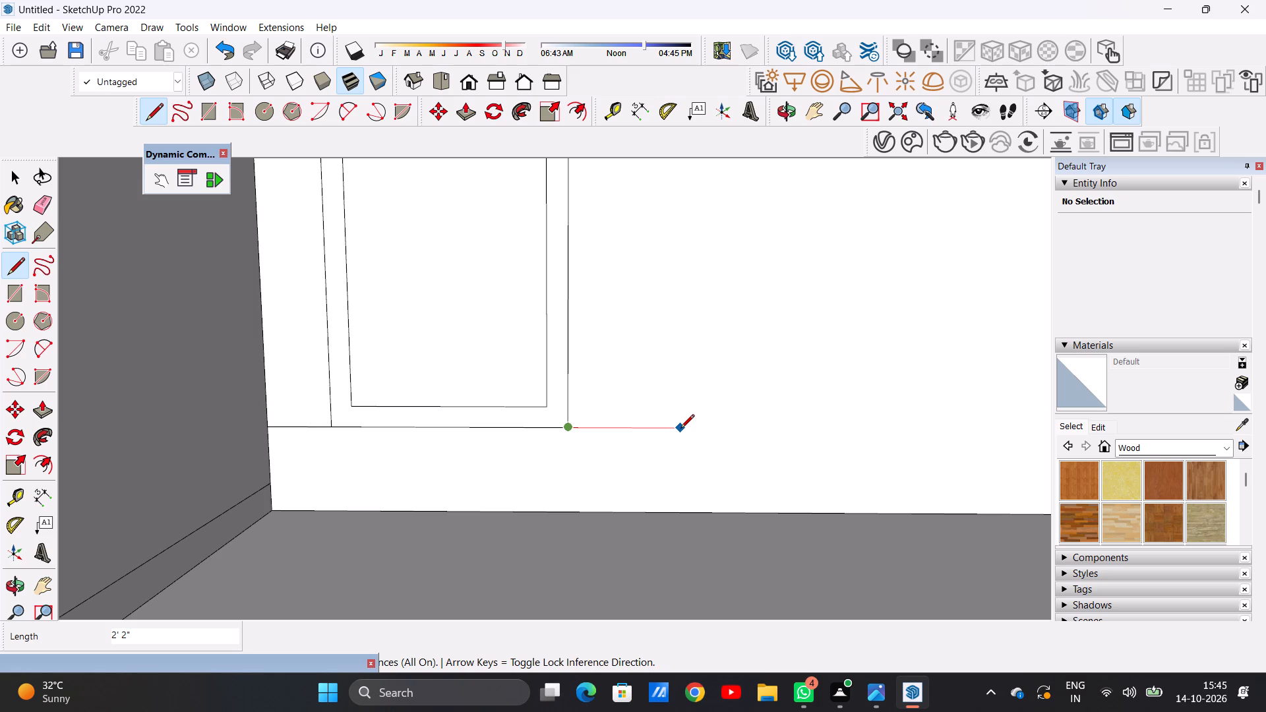
{"action": "left_click", "coordinate": [677, 427]}
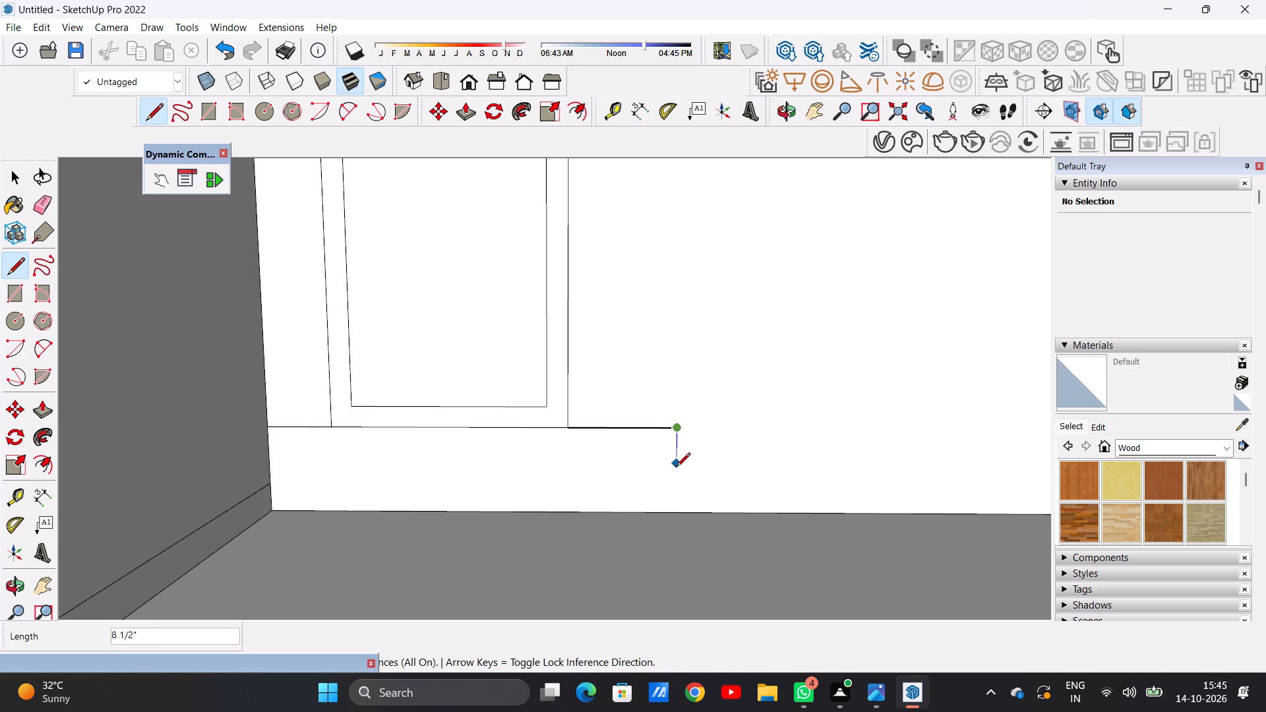
{"action": "left_click", "coordinate": [681, 510]}
{"action": "key", "text": "space"}
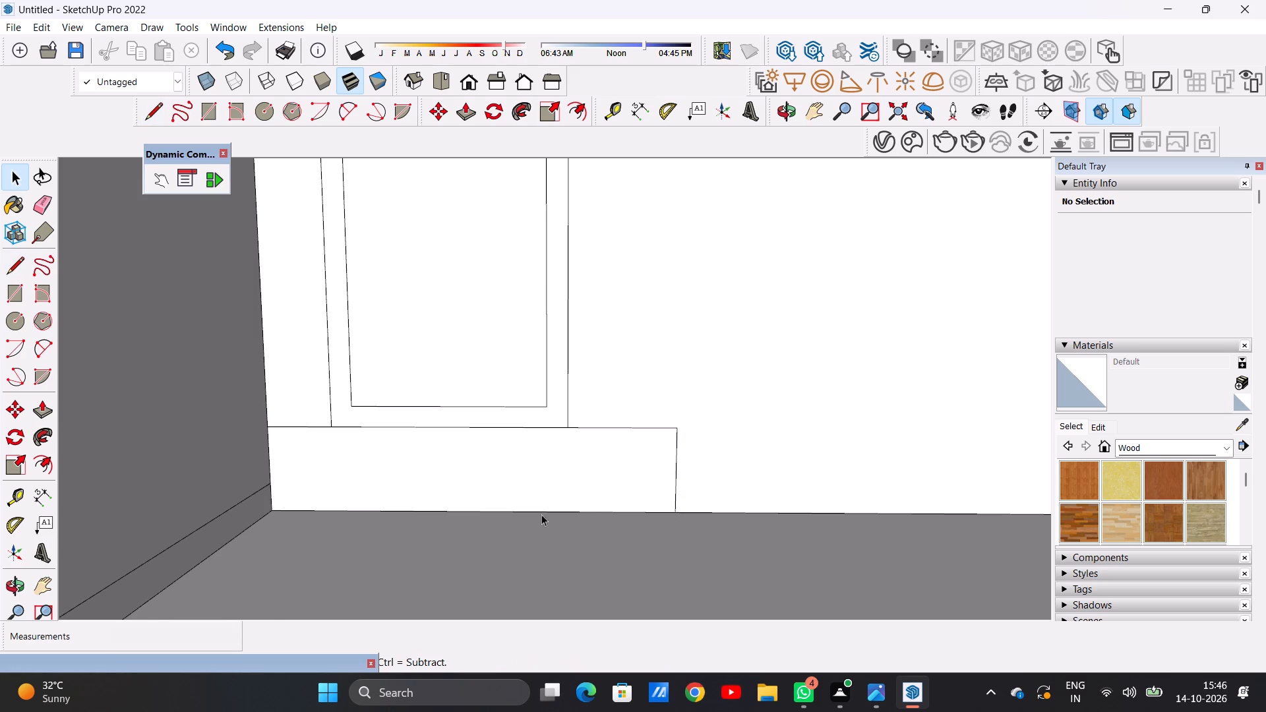
Divide the strip below the rectangle into three equal bands with two horizontal lines across its full length.
{"action": "scroll", "coordinate": [524, 537], "scroll_direction": "down", "scroll_amount": 13}
{"action": "scroll", "coordinate": [522, 515], "scroll_direction": "up", "scroll_amount": 5}
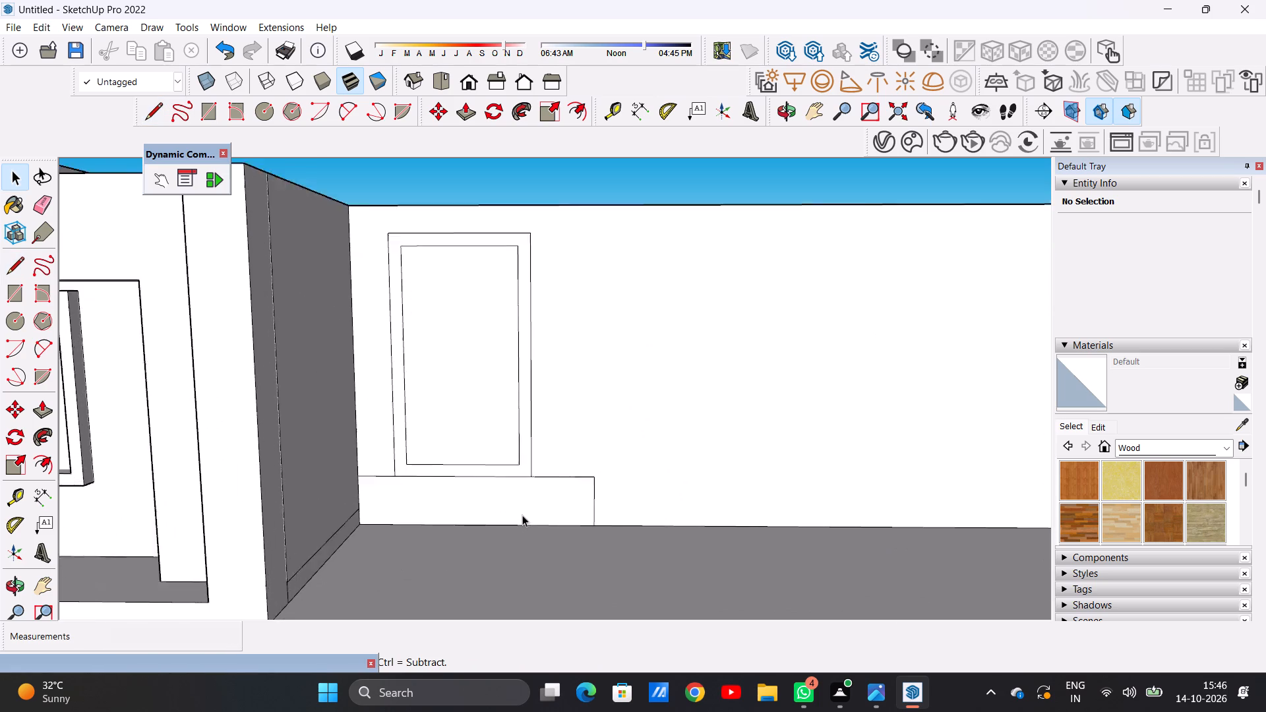
{"action": "scroll", "coordinate": [522, 515], "scroll_direction": "up", "scroll_amount": 4}
{"action": "key", "text": "l"}
{"action": "scroll", "coordinate": [522, 515], "scroll_direction": "up", "scroll_amount": 4}
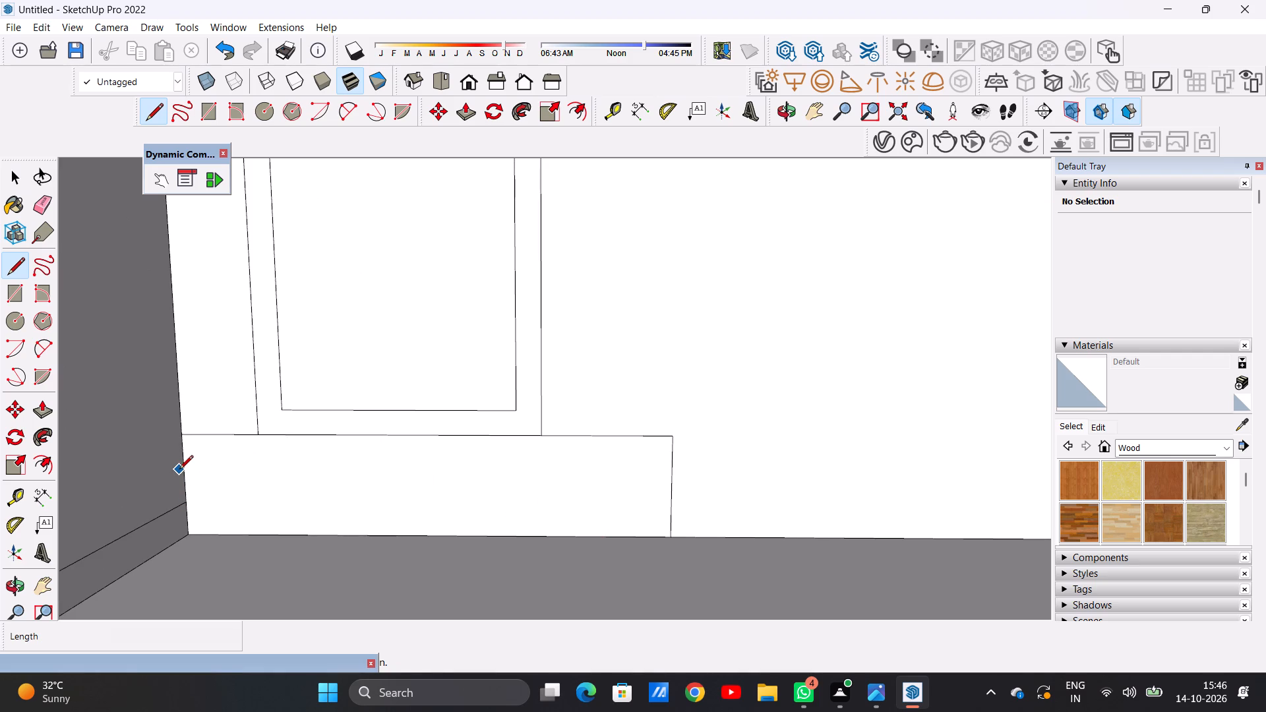
{"action": "left_click", "coordinate": [183, 470]}
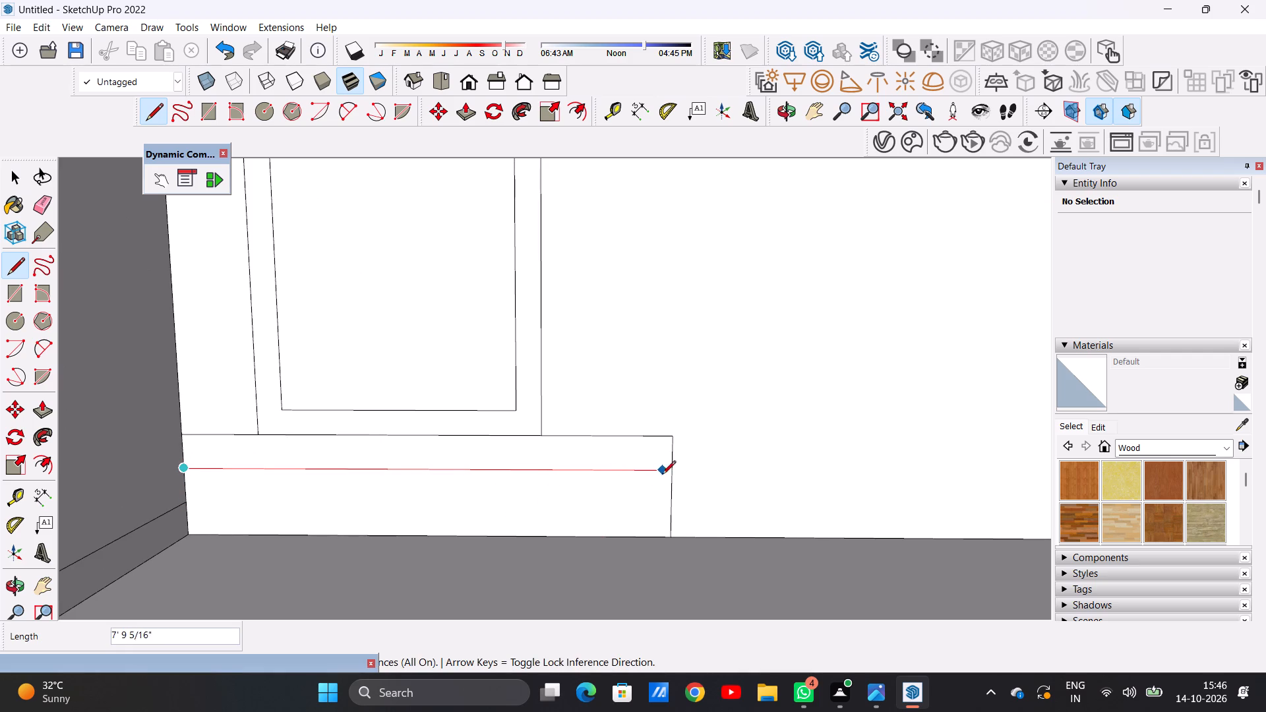
{"action": "left_click", "coordinate": [671, 475]}
{"action": "left_click", "coordinate": [185, 504]}
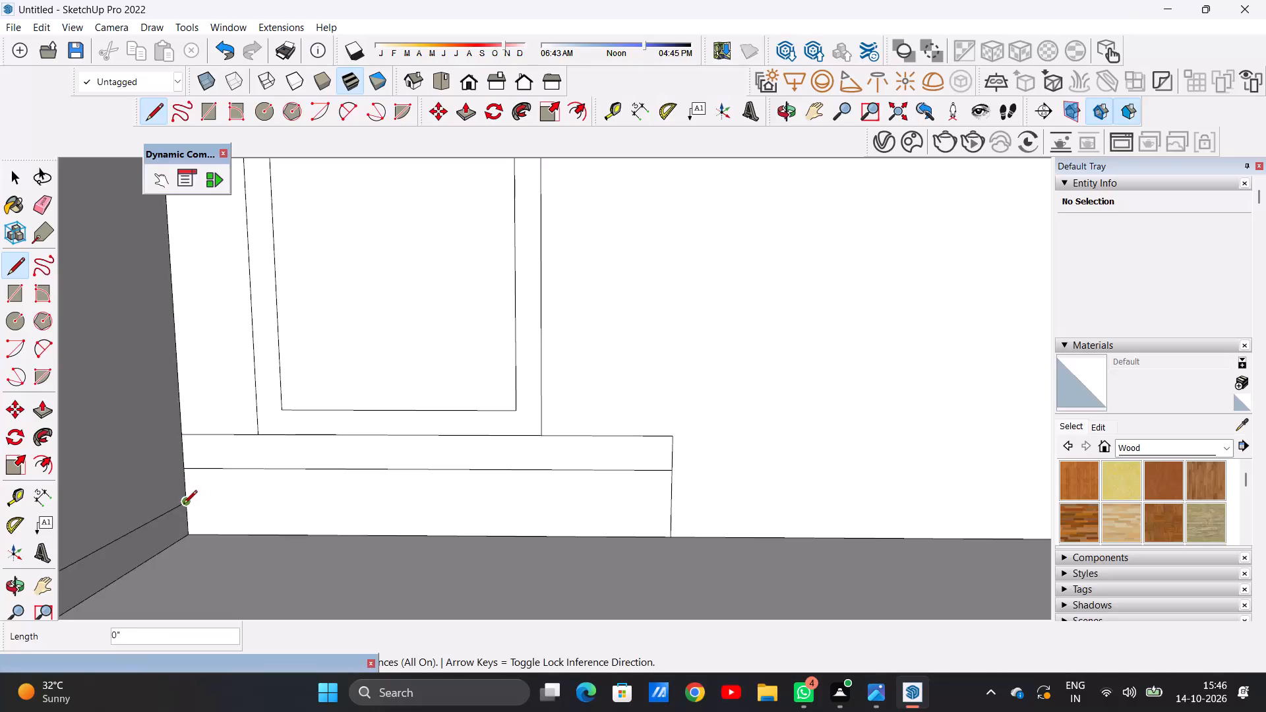
{"action": "left_click", "coordinate": [670, 509]}
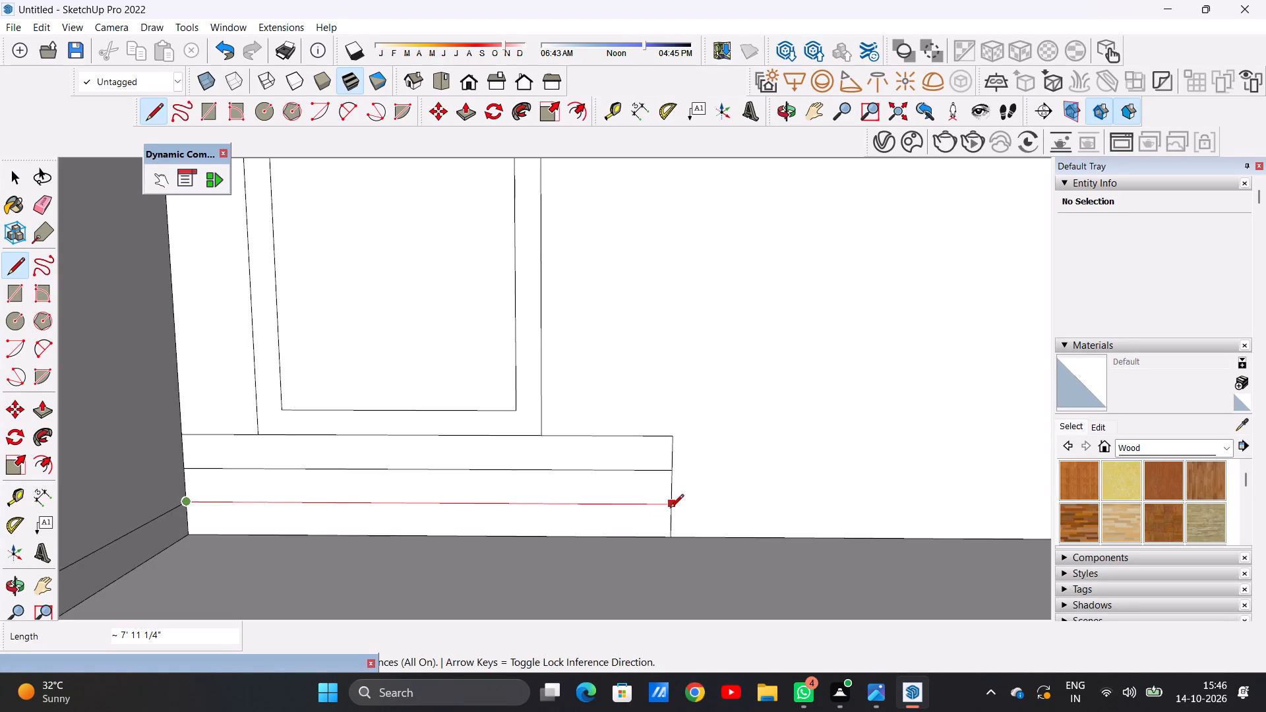
{"action": "key", "text": "space"}
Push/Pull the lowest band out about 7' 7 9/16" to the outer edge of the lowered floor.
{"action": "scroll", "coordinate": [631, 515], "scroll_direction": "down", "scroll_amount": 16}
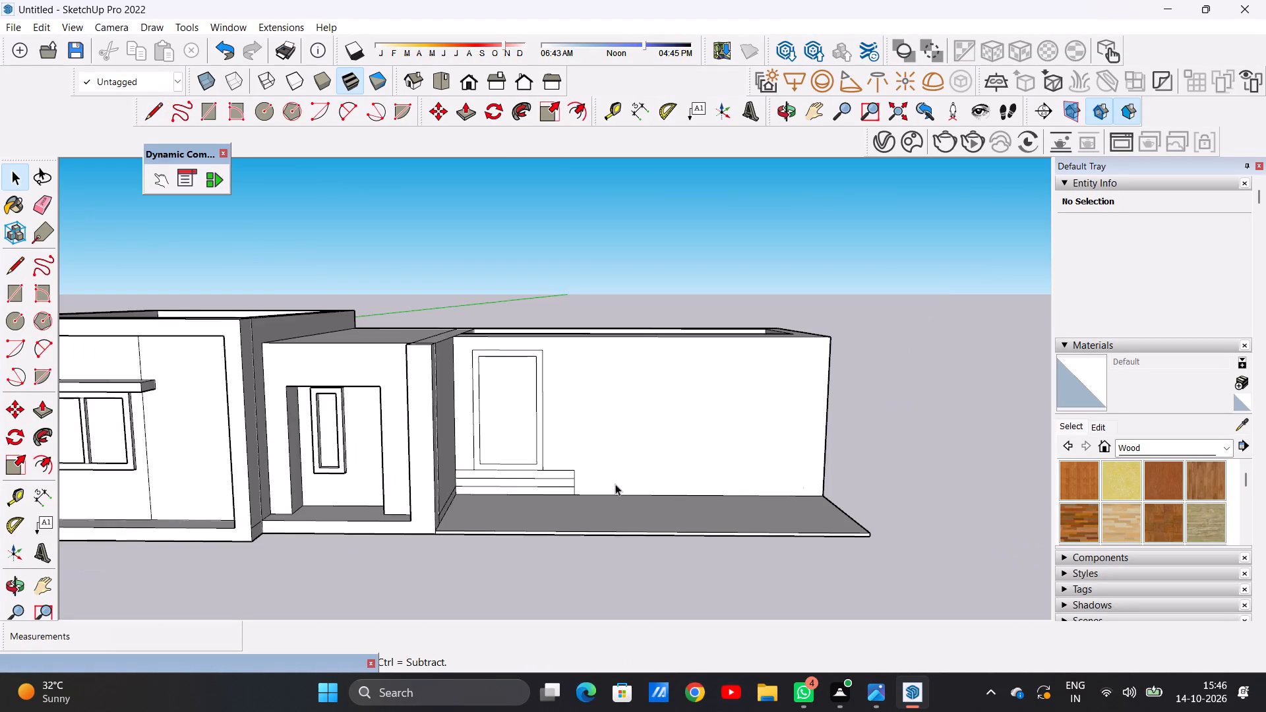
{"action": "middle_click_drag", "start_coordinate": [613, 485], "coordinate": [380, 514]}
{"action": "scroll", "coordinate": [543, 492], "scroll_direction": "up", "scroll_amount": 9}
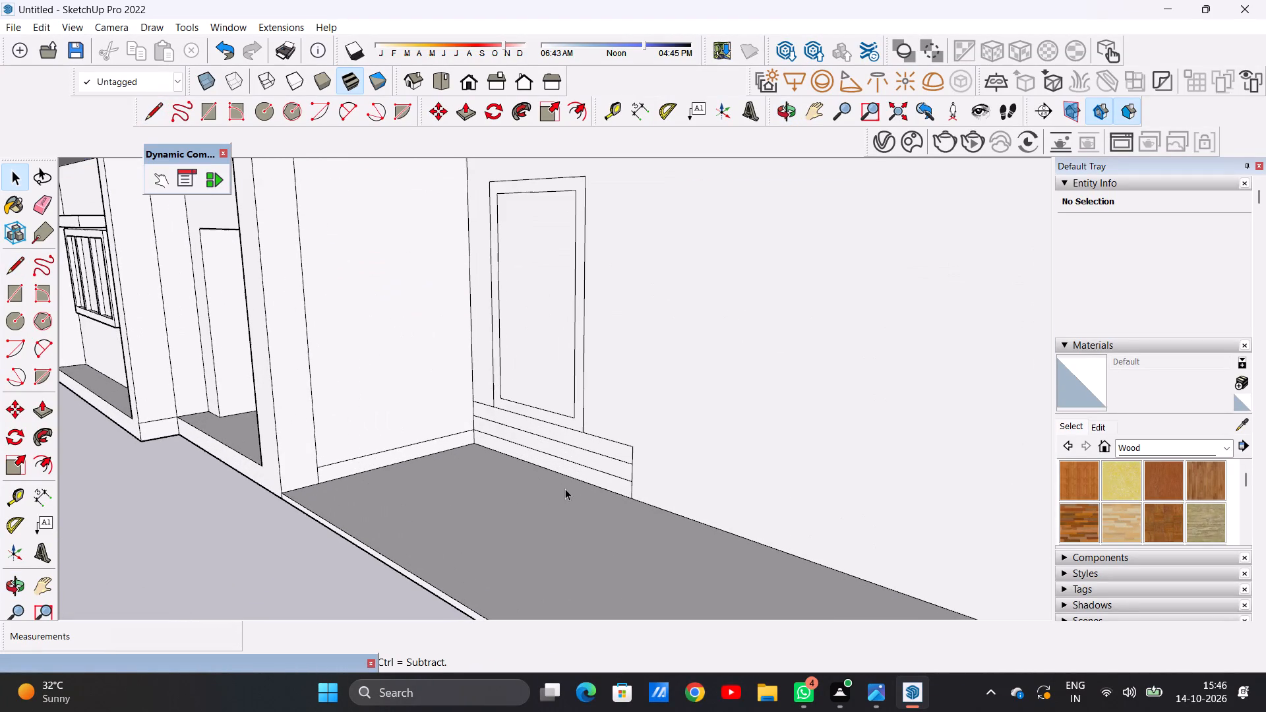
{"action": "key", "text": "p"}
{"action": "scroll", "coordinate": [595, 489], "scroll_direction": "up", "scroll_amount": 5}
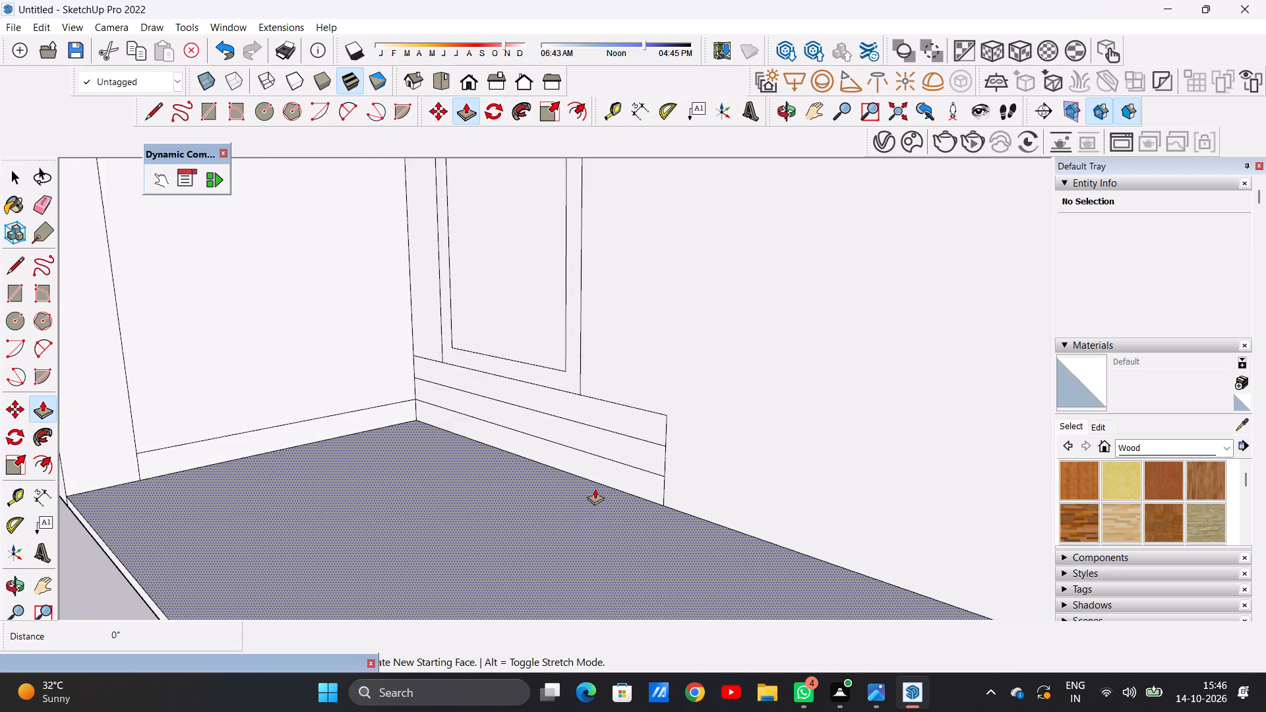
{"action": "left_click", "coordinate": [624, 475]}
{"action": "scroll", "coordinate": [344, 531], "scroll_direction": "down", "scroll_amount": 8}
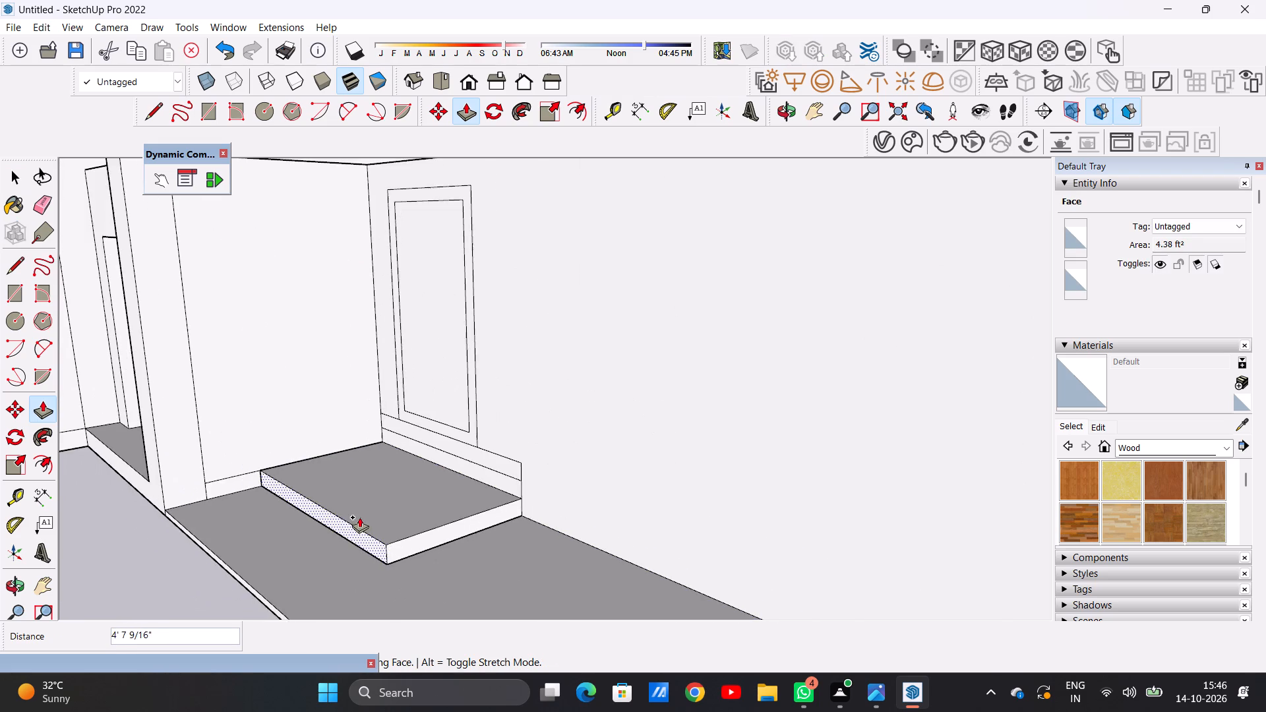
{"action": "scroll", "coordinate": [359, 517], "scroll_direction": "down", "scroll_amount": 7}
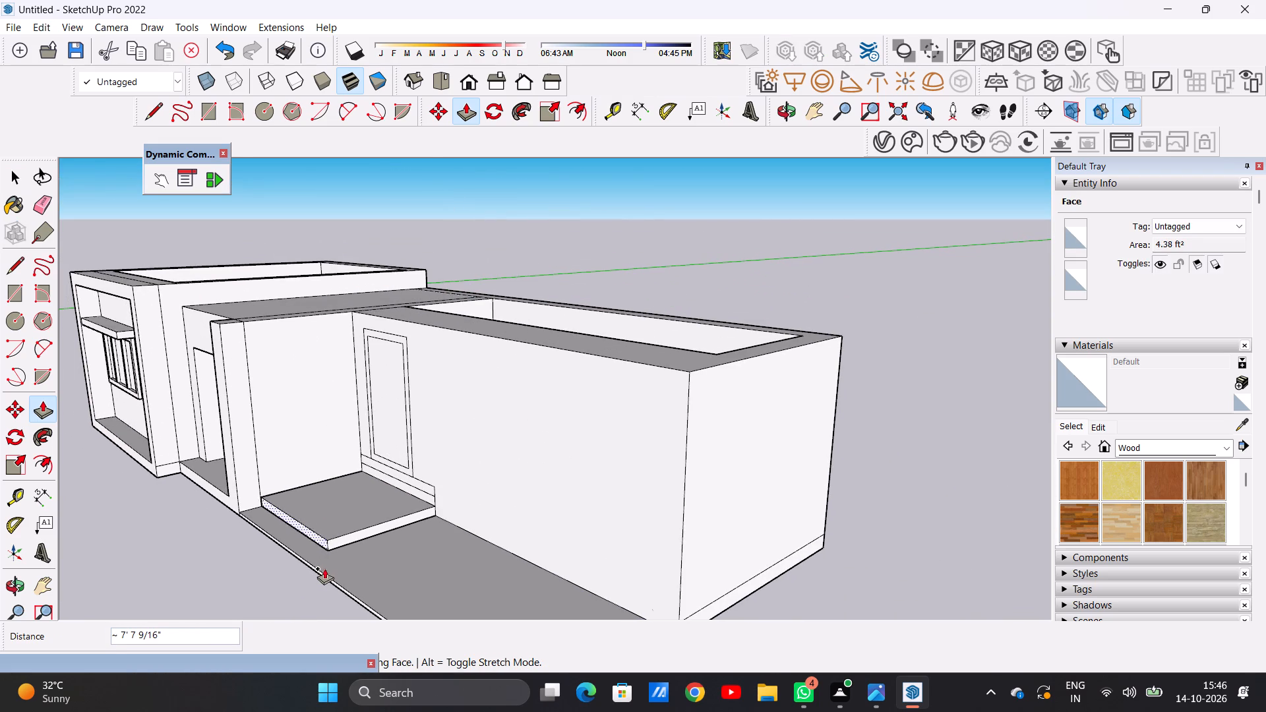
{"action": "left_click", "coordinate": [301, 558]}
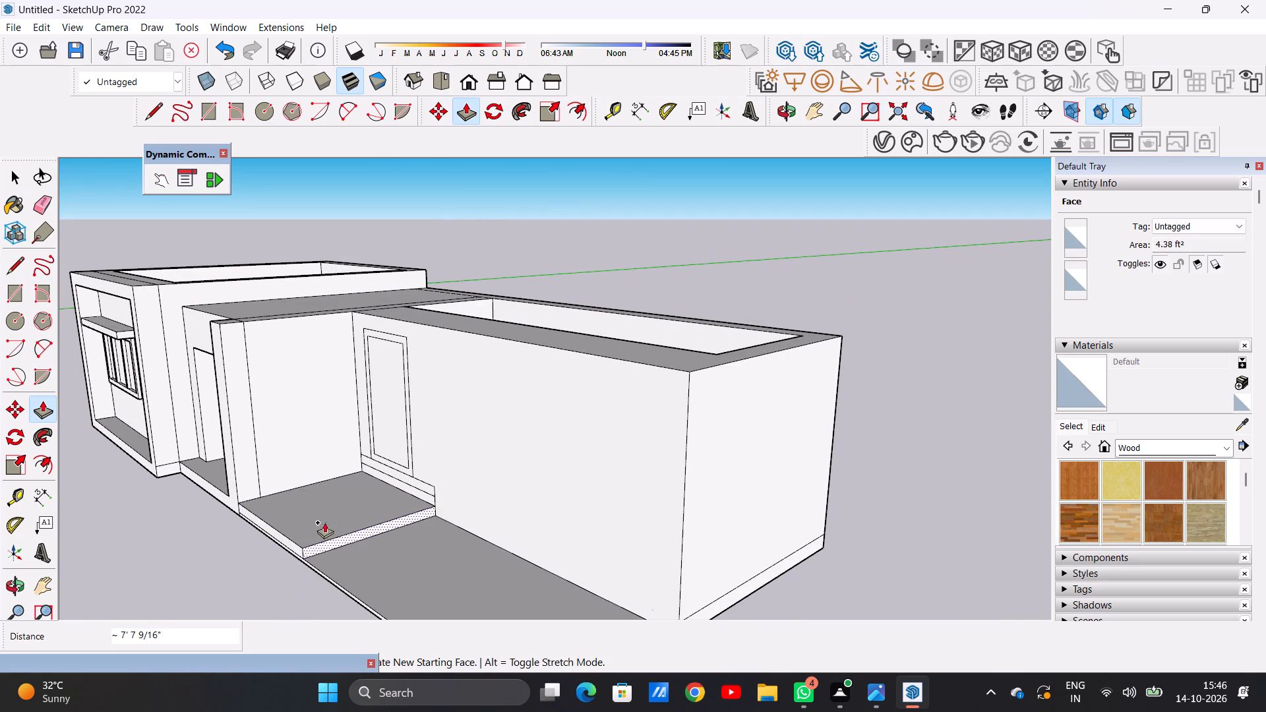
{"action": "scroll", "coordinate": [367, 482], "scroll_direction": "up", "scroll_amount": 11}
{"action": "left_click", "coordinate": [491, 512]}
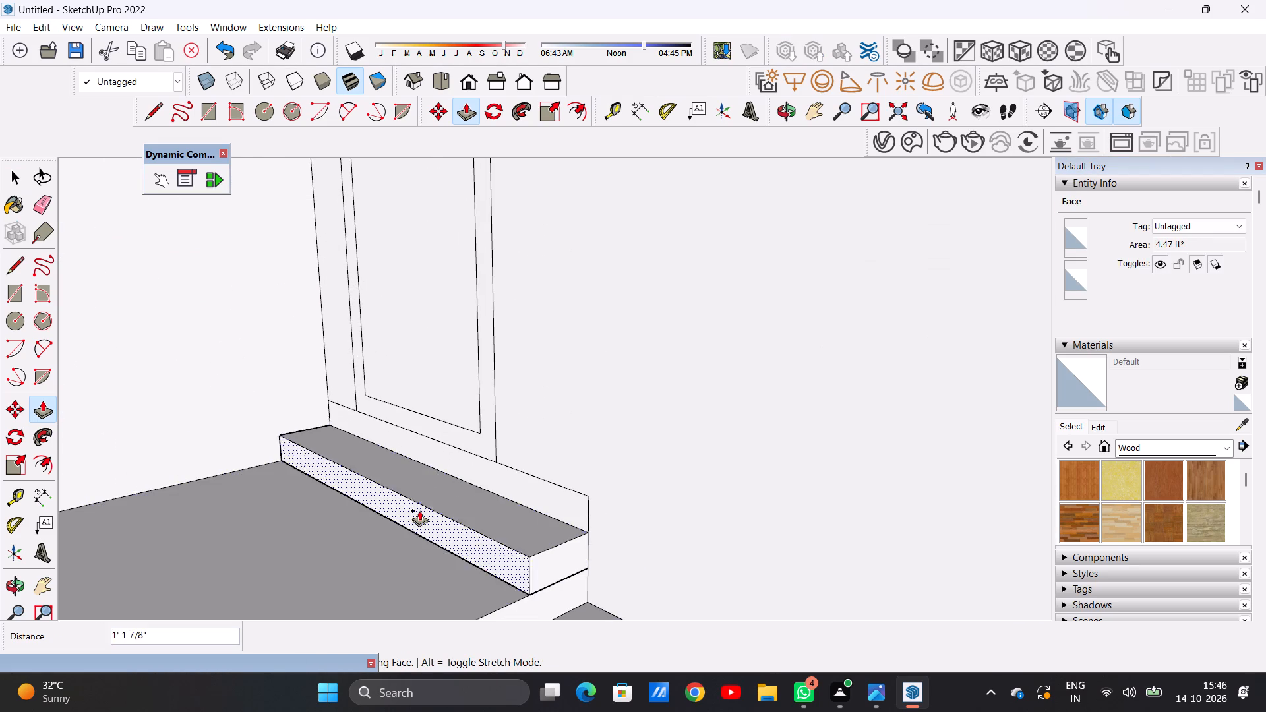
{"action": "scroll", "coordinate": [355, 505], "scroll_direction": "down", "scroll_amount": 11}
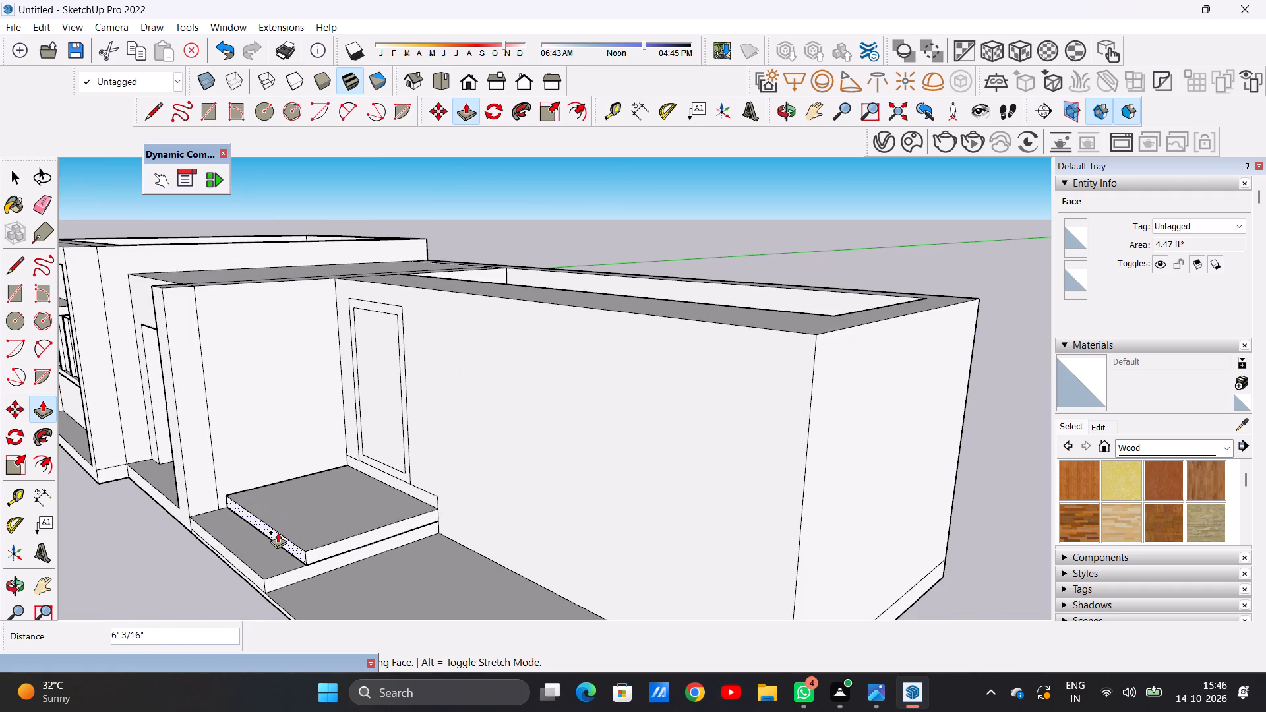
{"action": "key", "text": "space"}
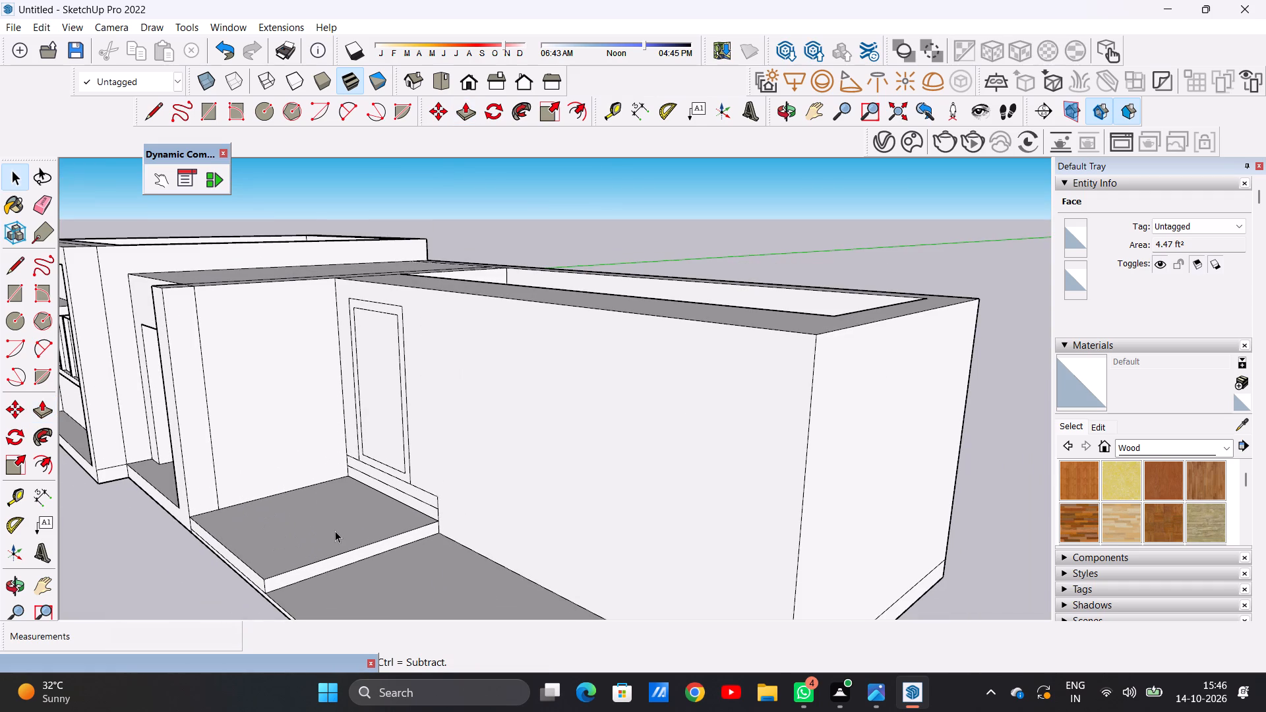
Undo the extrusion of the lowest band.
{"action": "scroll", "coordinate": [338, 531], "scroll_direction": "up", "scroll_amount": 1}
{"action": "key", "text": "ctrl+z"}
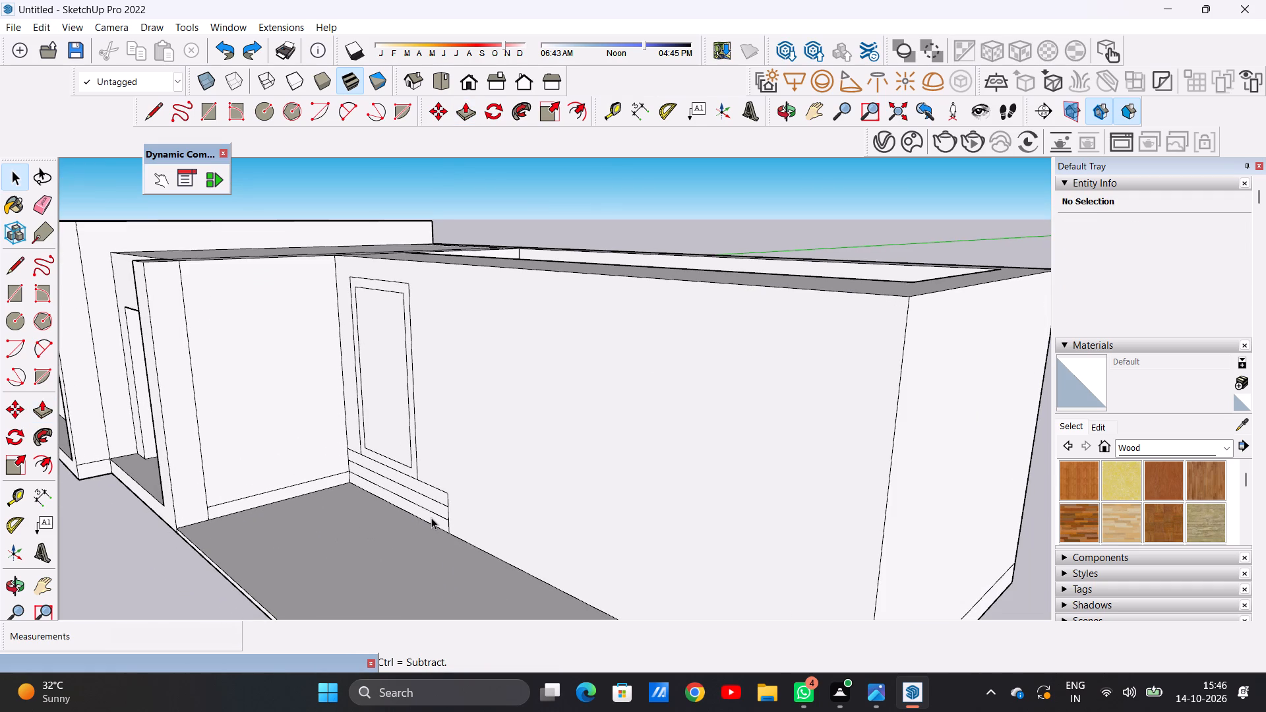
Push/Pull the lowest band out from the wall about 3' 3 3/4" as the bottom step.
{"action": "scroll", "coordinate": [431, 518], "scroll_direction": "up", "scroll_amount": 4}
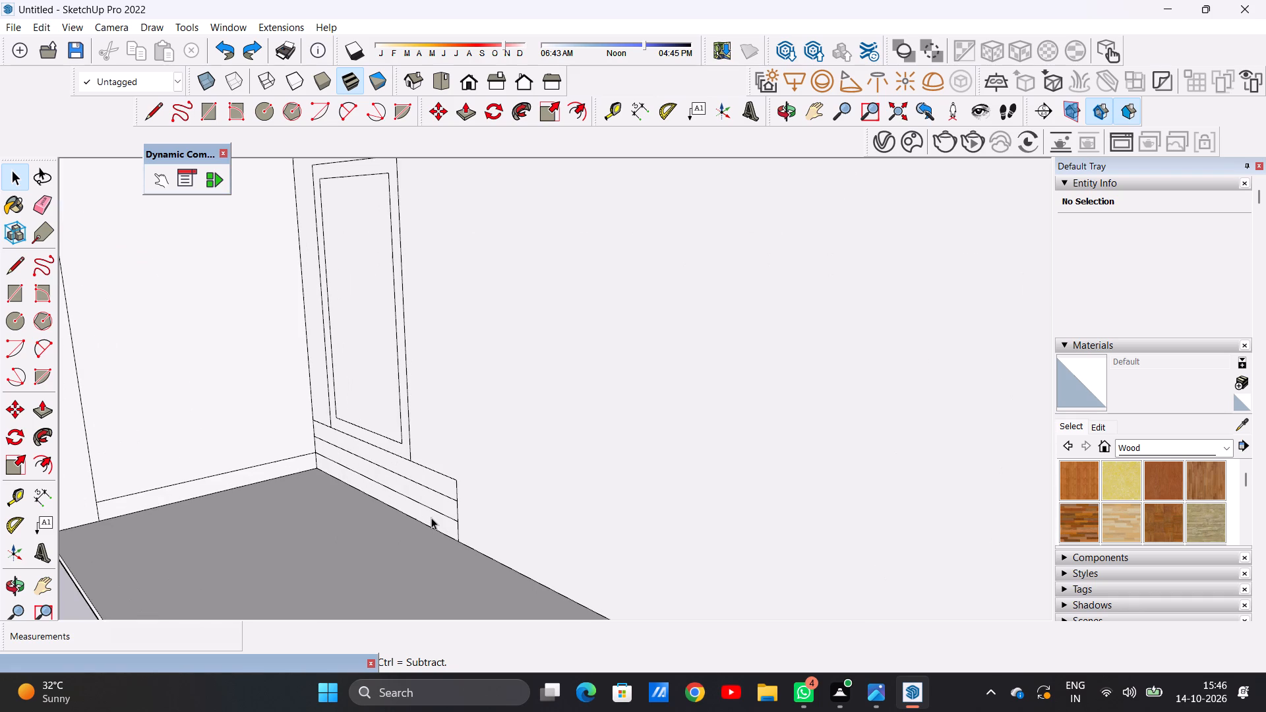
{"action": "key", "text": "p"}
{"action": "scroll", "coordinate": [431, 518], "scroll_direction": "up", "scroll_amount": 4}
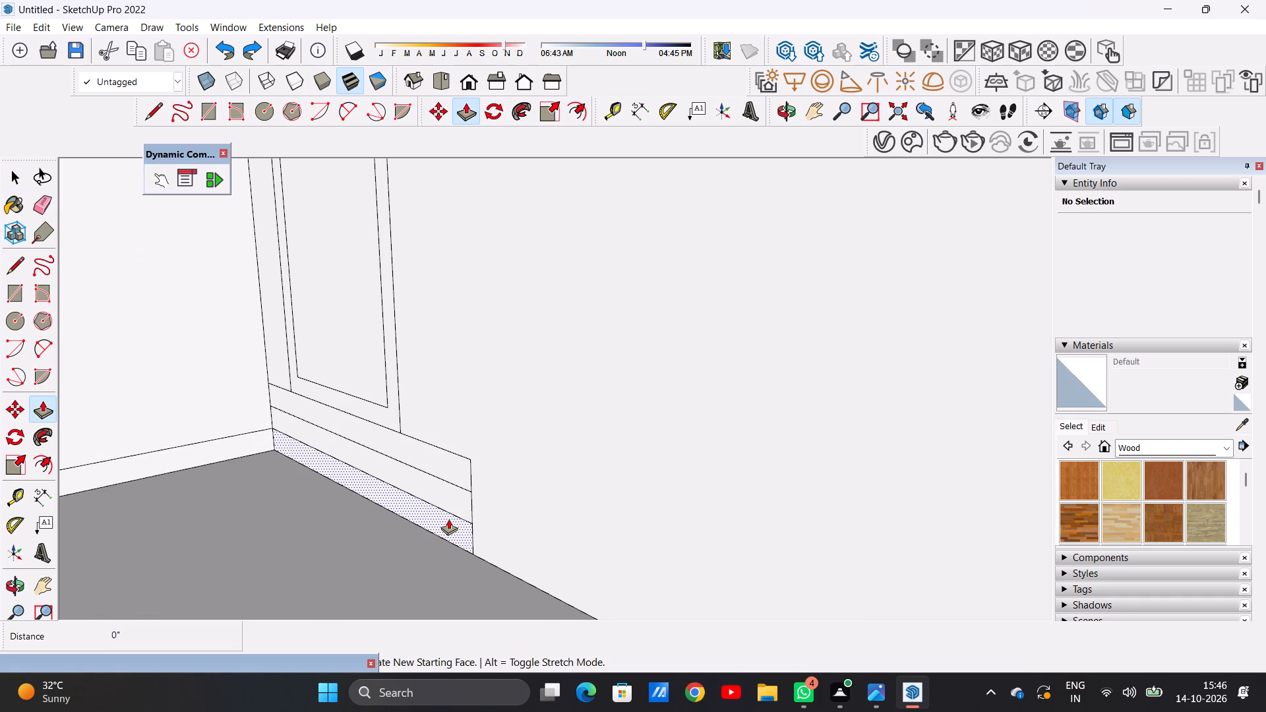
{"action": "left_click", "coordinate": [448, 519]}
{"action": "scroll", "coordinate": [348, 539], "scroll_direction": "down", "scroll_amount": 5}
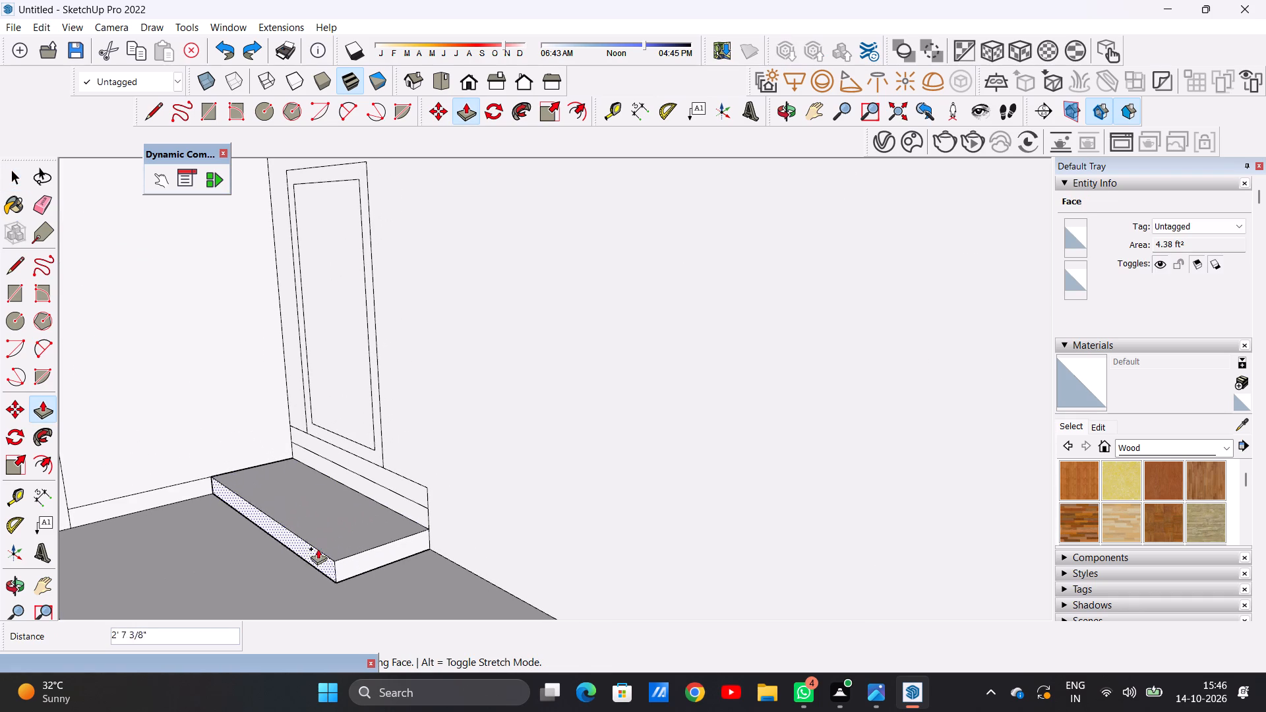
{"action": "left_click", "coordinate": [289, 553]}
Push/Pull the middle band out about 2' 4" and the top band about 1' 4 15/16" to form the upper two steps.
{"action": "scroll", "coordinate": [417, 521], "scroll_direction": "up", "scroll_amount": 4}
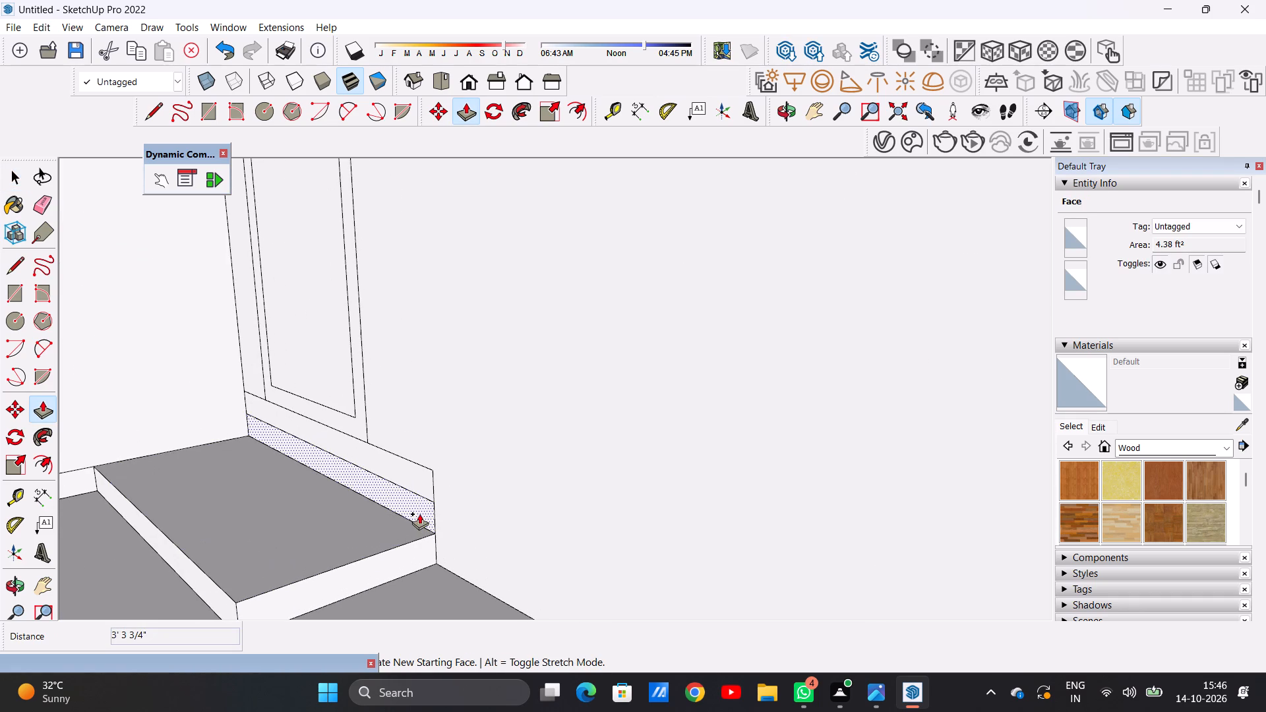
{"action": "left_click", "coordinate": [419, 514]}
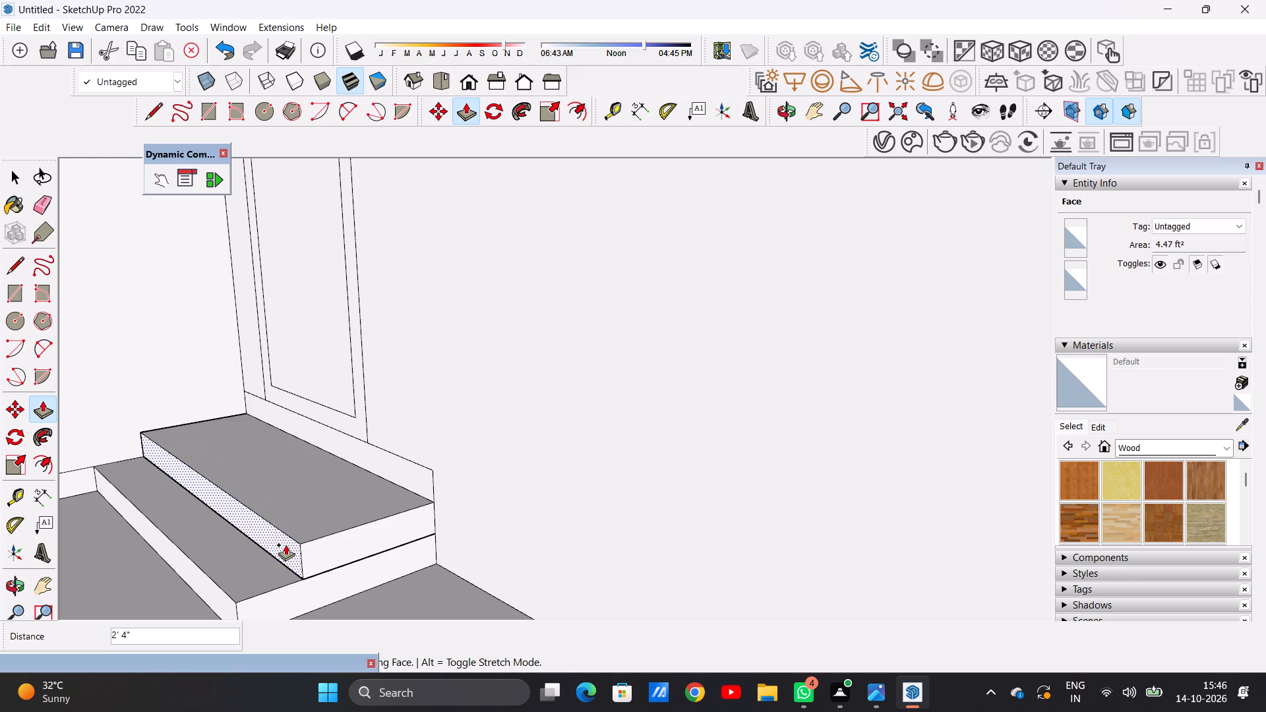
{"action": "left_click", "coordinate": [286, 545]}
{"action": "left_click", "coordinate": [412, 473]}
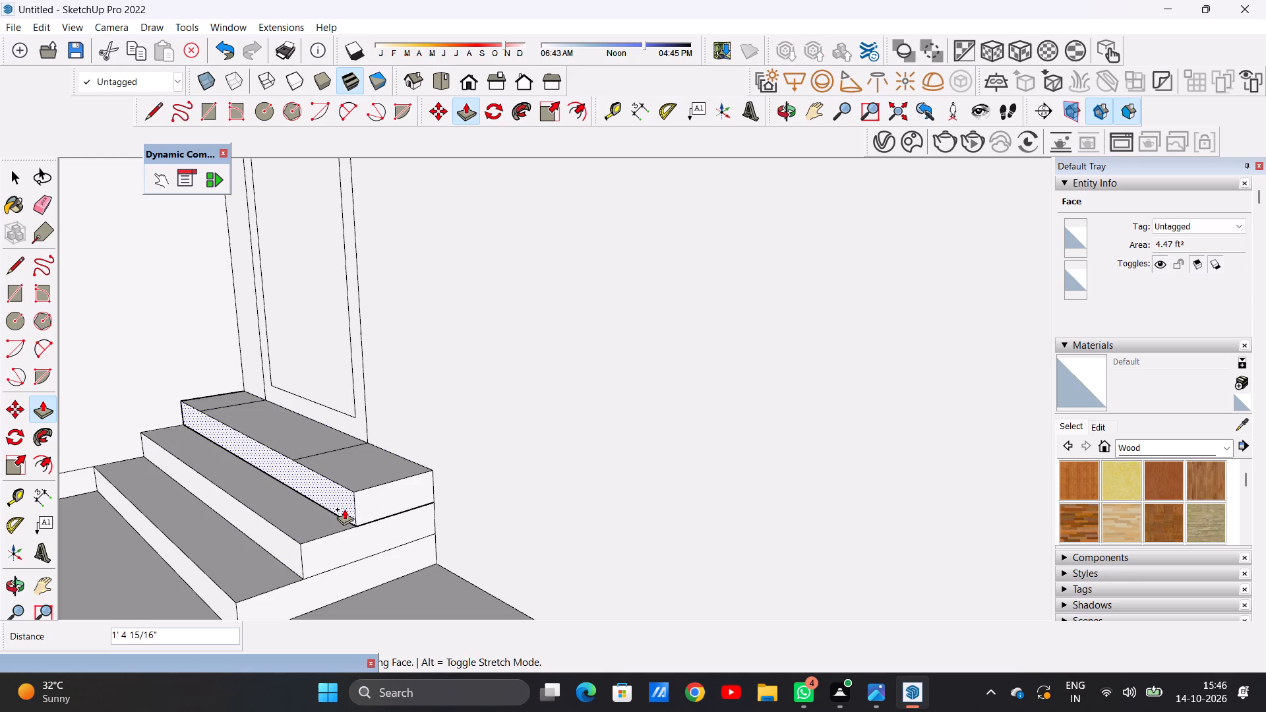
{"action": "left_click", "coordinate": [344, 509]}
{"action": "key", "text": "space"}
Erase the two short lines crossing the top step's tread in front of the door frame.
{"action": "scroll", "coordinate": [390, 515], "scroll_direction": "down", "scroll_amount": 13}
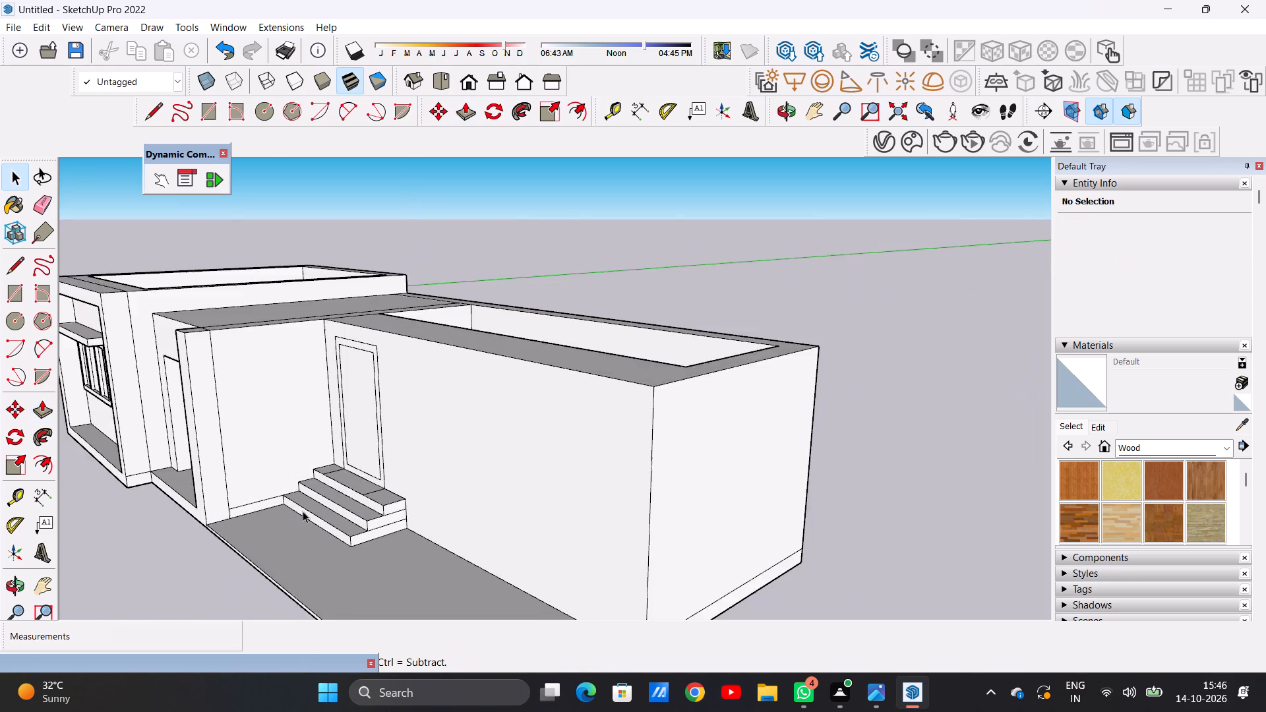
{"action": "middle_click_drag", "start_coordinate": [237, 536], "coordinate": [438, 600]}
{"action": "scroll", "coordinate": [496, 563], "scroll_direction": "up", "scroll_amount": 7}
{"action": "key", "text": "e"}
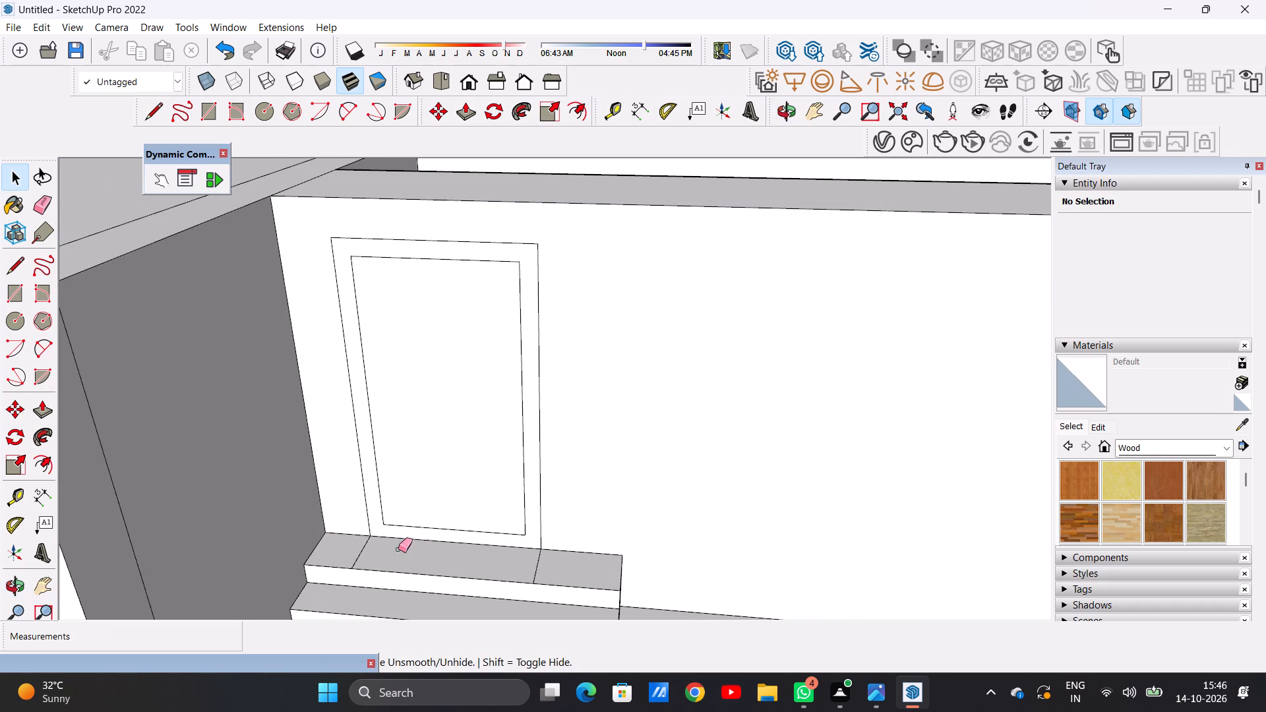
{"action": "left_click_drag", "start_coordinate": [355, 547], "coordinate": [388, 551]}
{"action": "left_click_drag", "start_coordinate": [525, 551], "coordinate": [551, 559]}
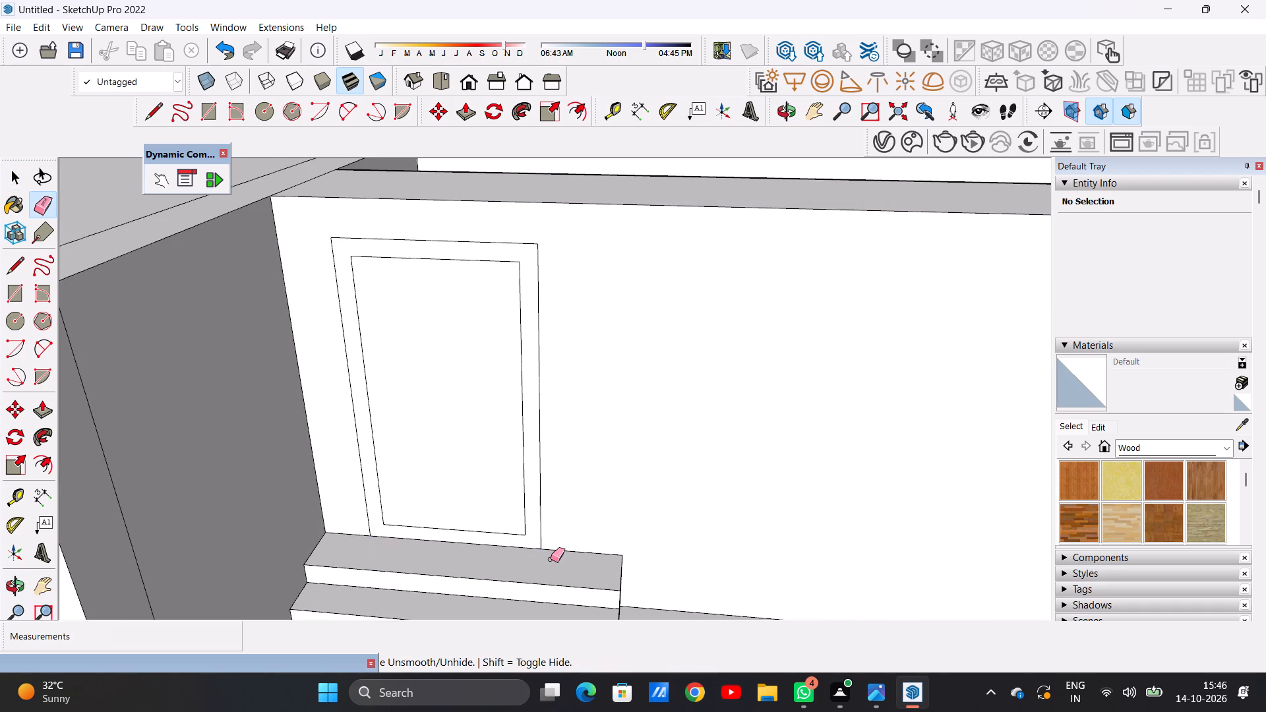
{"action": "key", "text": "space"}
Examine the doorway, steps and lowered floor along the long section from several angles and in the standard front view.
{"action": "scroll", "coordinate": [423, 489], "scroll_direction": "down", "scroll_amount": 19}
{"action": "middle_click_drag", "start_coordinate": [481, 529], "coordinate": [519, 436]}
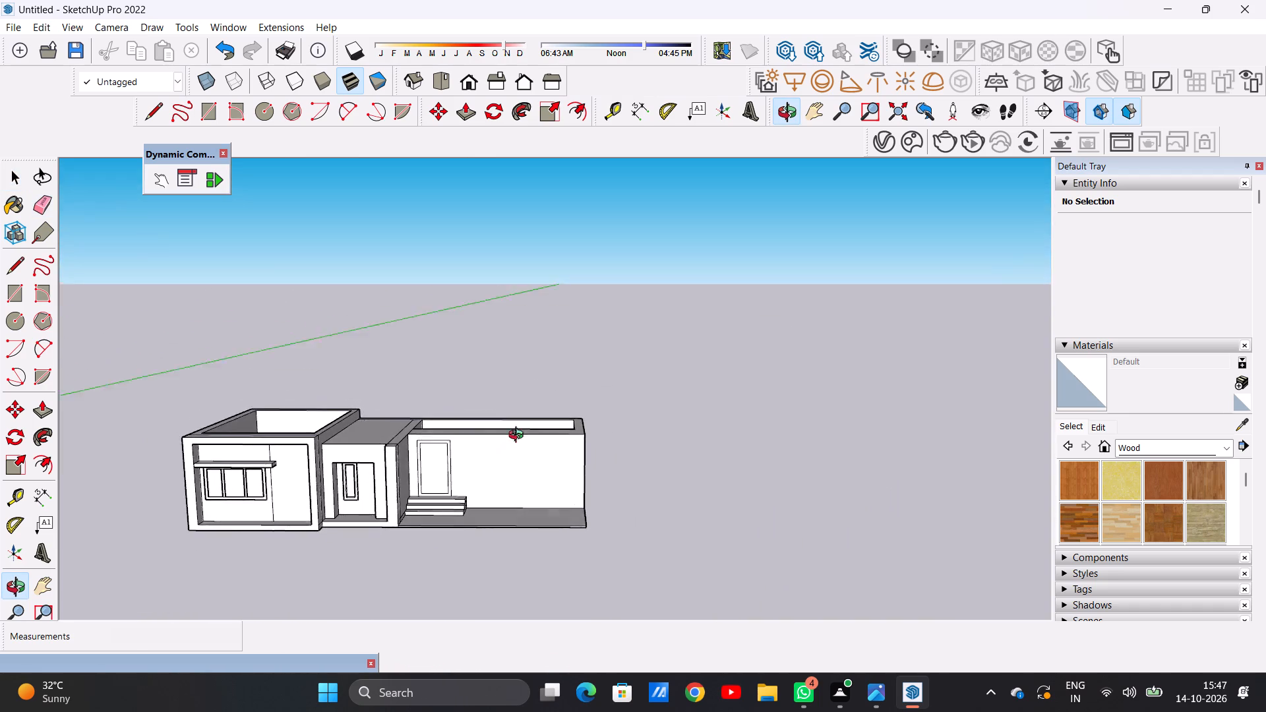
{"action": "middle_click_drag", "start_coordinate": [519, 436], "coordinate": [527, 415]}
{"action": "scroll", "coordinate": [506, 483], "scroll_direction": "up", "scroll_amount": 5}
{"action": "middle_click_drag", "start_coordinate": [501, 545], "coordinate": [501, 525]}
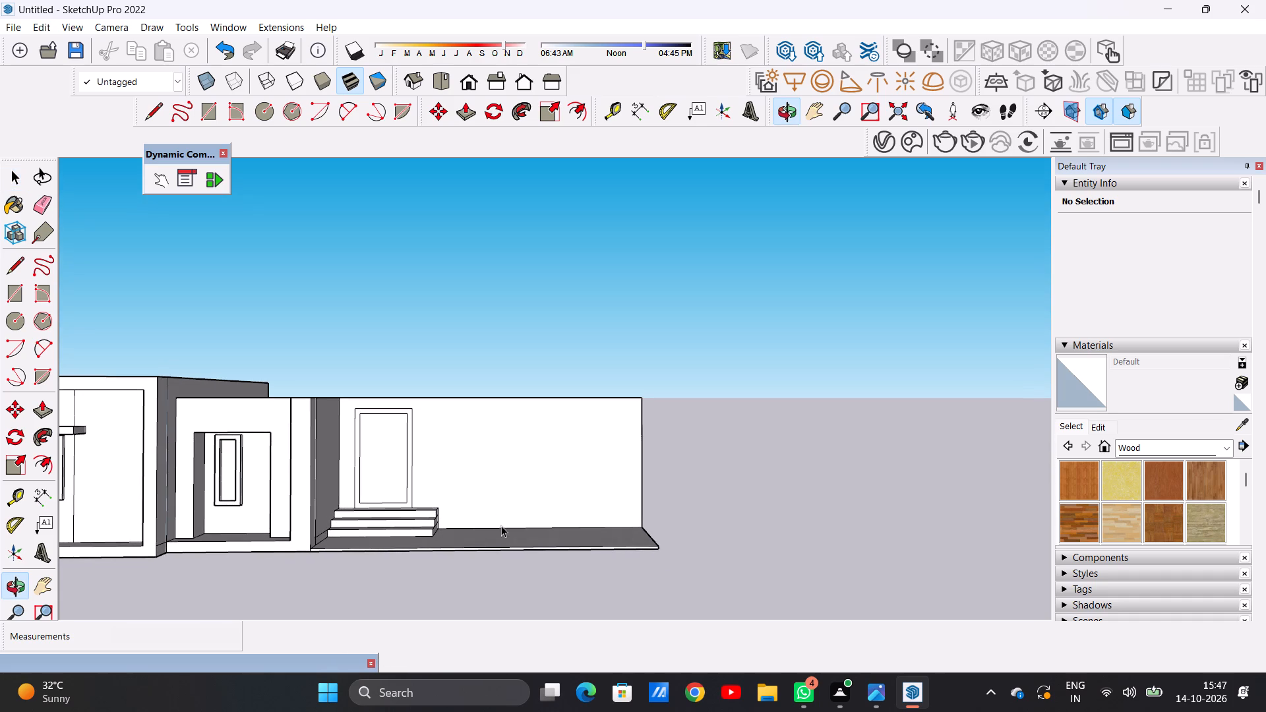
{"action": "scroll", "coordinate": [459, 454], "scroll_direction": "up", "scroll_amount": 3}
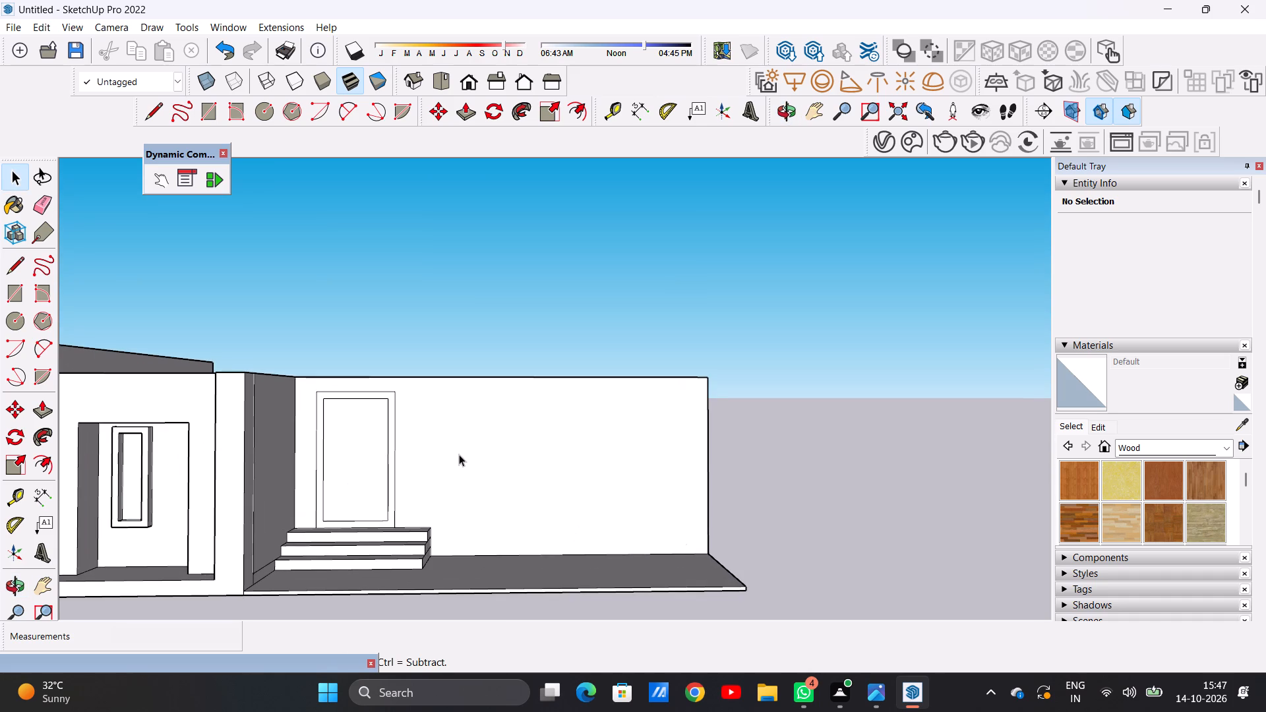
{"action": "scroll", "coordinate": [459, 454], "scroll_direction": "down", "scroll_amount": 2}
{"action": "scroll", "coordinate": [526, 429], "scroll_direction": "up", "scroll_amount": 1}
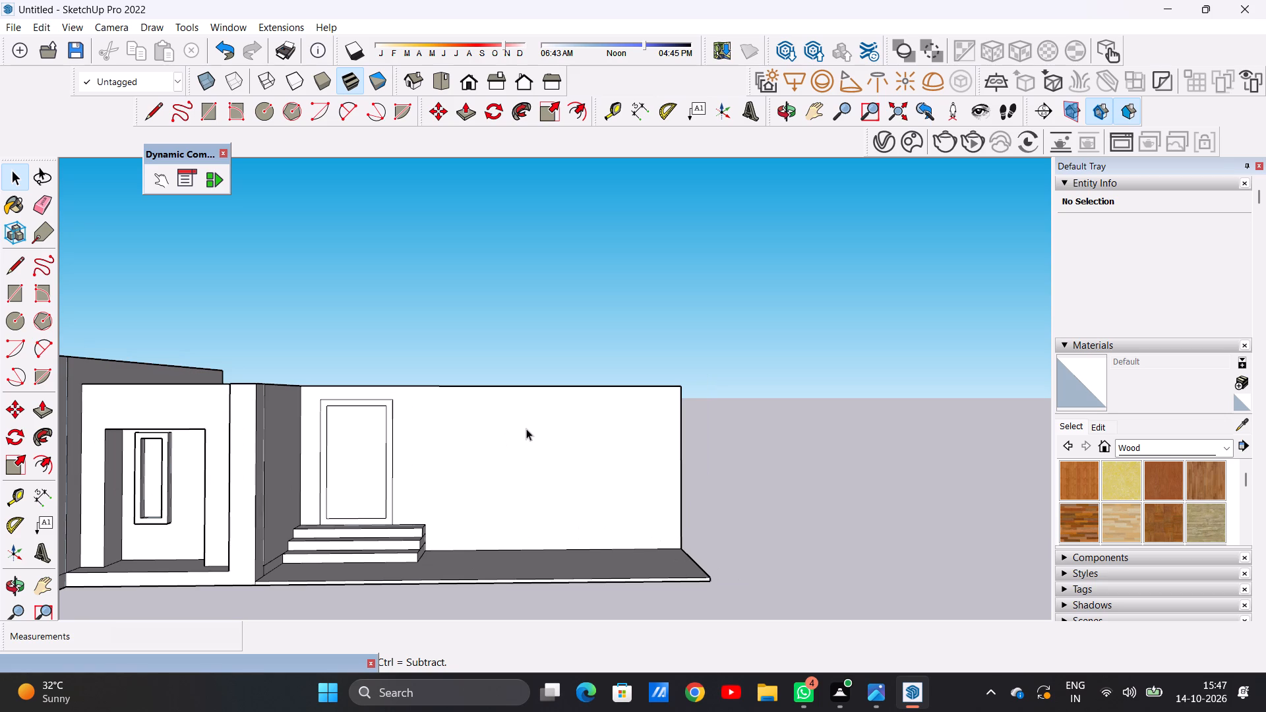
{"action": "scroll", "coordinate": [530, 469], "scroll_direction": "up", "scroll_amount": 1}
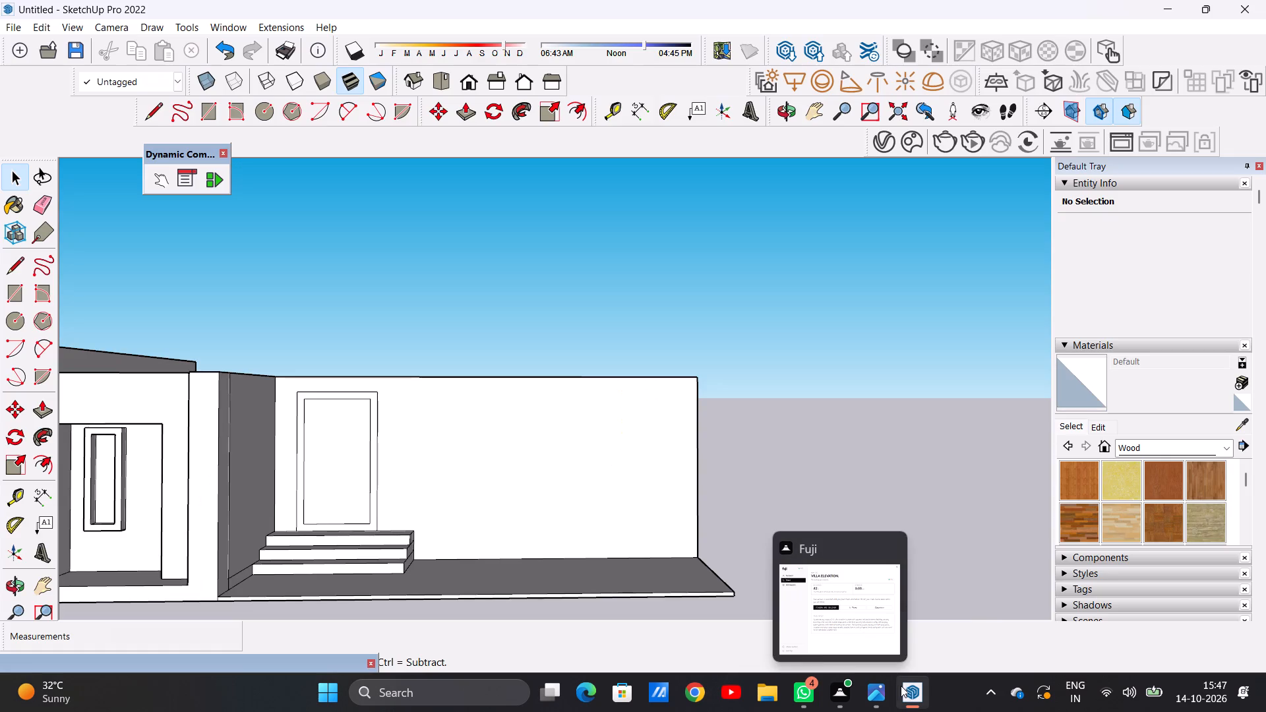
{"action": "left_click", "coordinate": [887, 618]}
{"action": "scroll", "coordinate": [602, 574], "scroll_direction": "up", "scroll_amount": 5}
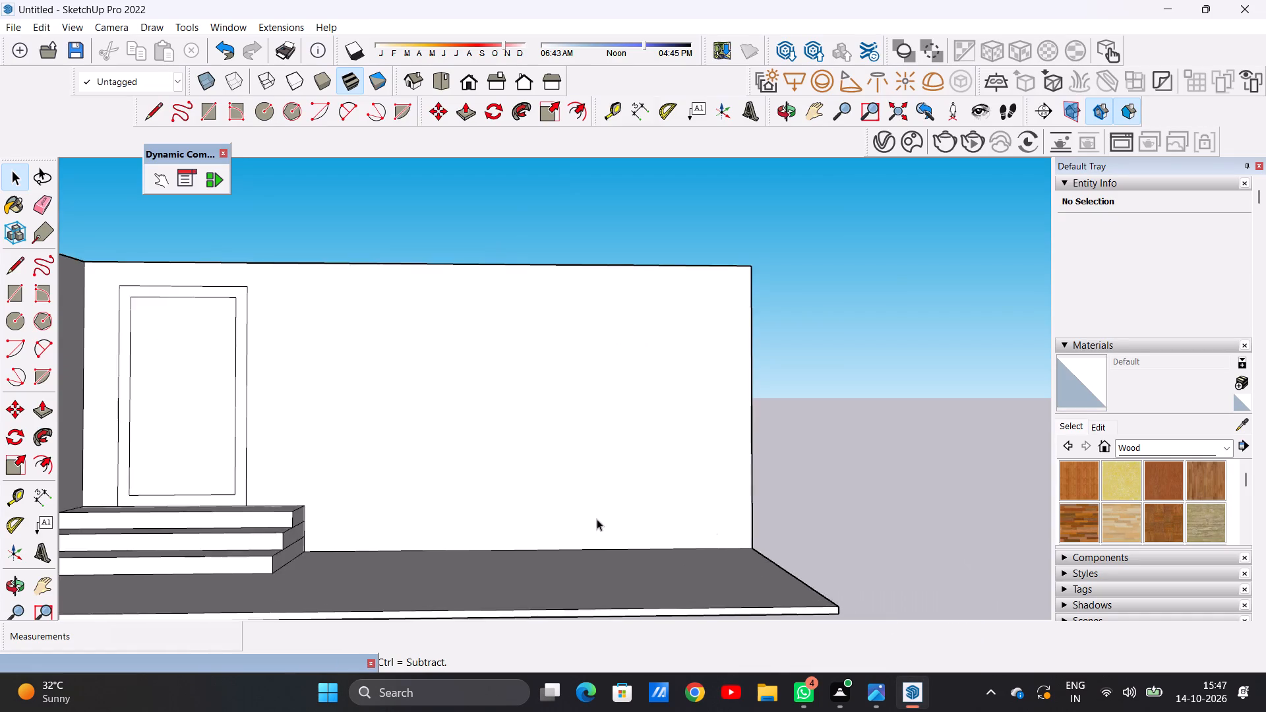
{"action": "scroll", "coordinate": [597, 506], "scroll_direction": "down", "scroll_amount": 7}
{"action": "middle_click_drag", "start_coordinate": [599, 502], "coordinate": [595, 587]}
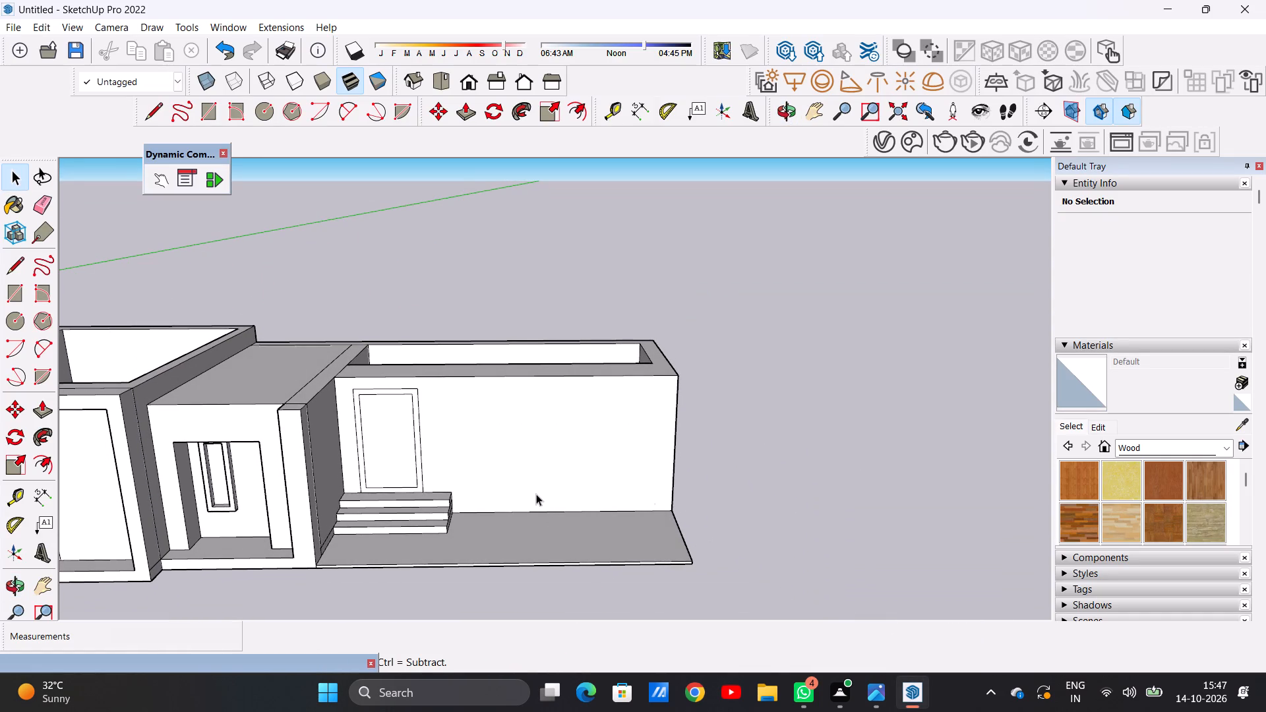
{"action": "scroll", "coordinate": [565, 445], "scroll_direction": "down", "scroll_amount": 5}
{"action": "scroll", "coordinate": [566, 445], "scroll_direction": "up", "scroll_amount": 8}
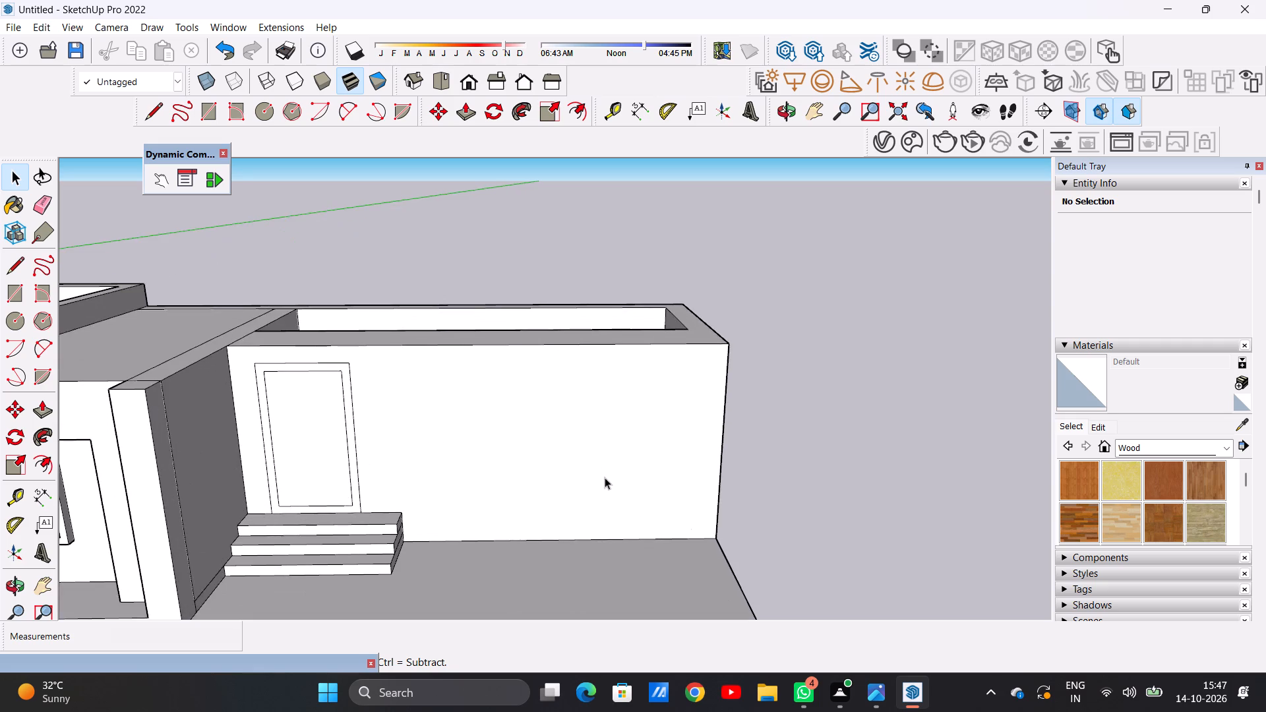
{"action": "middle_click_drag", "start_coordinate": [605, 483], "coordinate": [582, 454]}
{"action": "scroll", "coordinate": [582, 454], "scroll_direction": "down", "scroll_amount": 7}
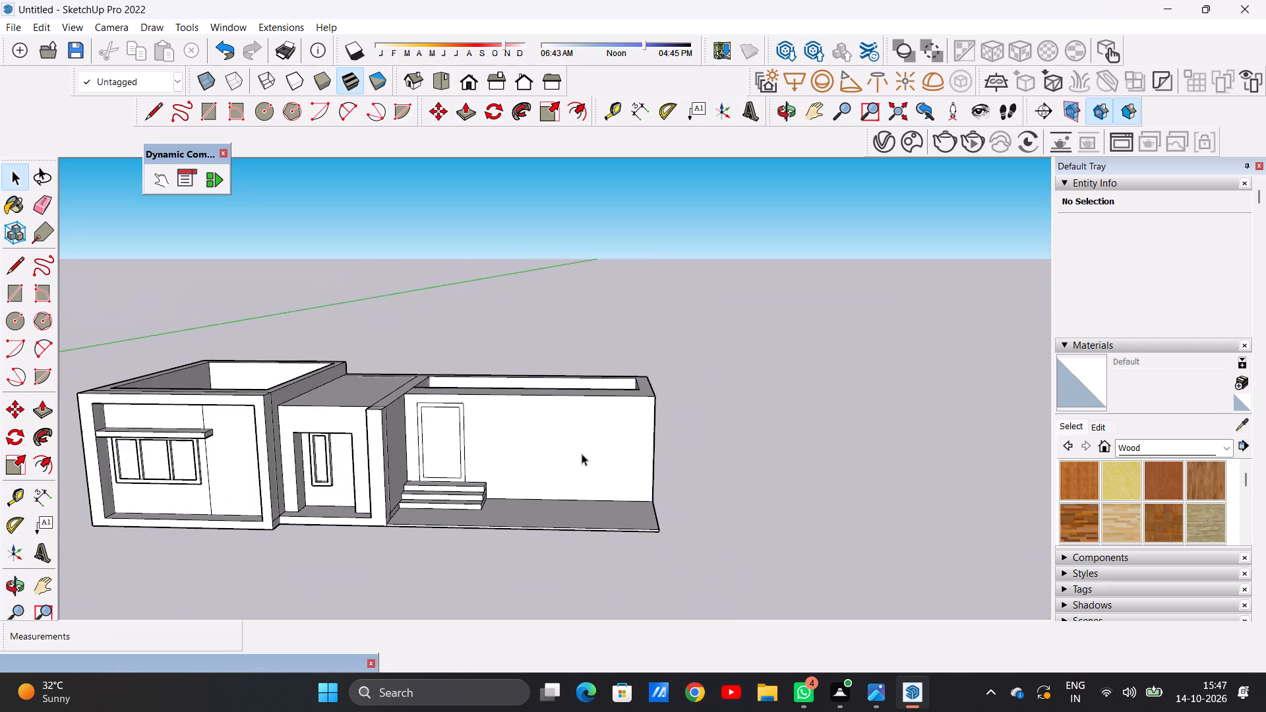
{"action": "scroll", "coordinate": [579, 467], "scroll_direction": "up", "scroll_amount": 7}
{"action": "middle_click_drag", "start_coordinate": [552, 507], "coordinate": [535, 545]}
{"action": "scroll", "coordinate": [535, 546], "scroll_direction": "up", "scroll_amount": 1}
{"action": "scroll", "coordinate": [531, 473], "scroll_direction": "down", "scroll_amount": 4}
{"action": "scroll", "coordinate": [464, 515], "scroll_direction": "up", "scroll_amount": 4}
{"action": "middle_click_drag", "start_coordinate": [464, 515], "coordinate": [465, 437]}
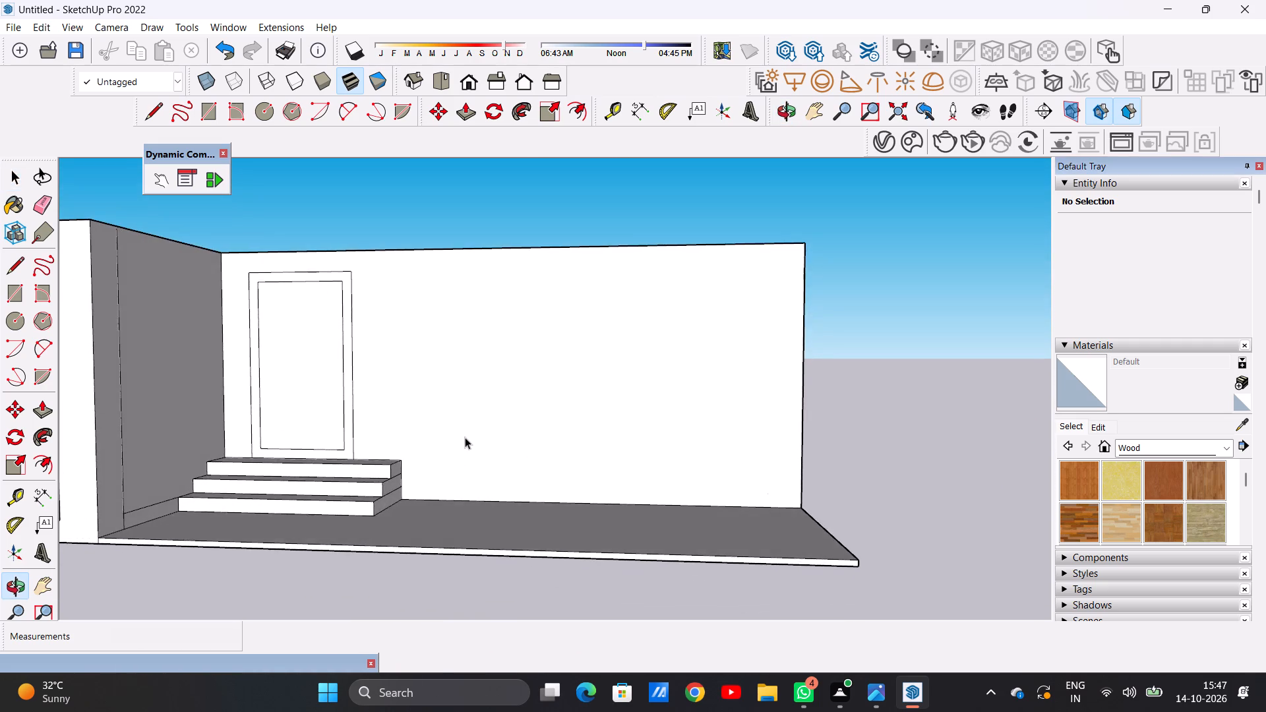
{"action": "scroll", "coordinate": [465, 437], "scroll_direction": "down", "scroll_amount": 5}
{"action": "scroll", "coordinate": [533, 359], "scroll_direction": "up", "scroll_amount": 2}
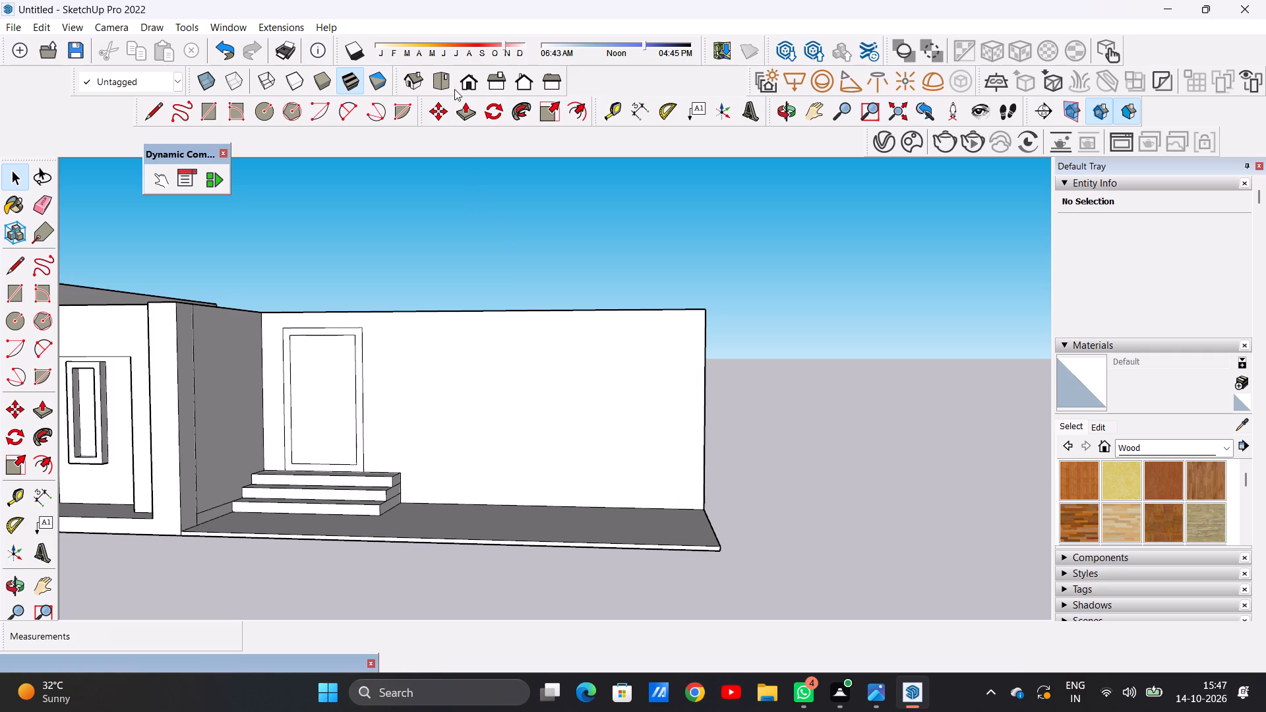
{"action": "left_click", "coordinate": [466, 75]}
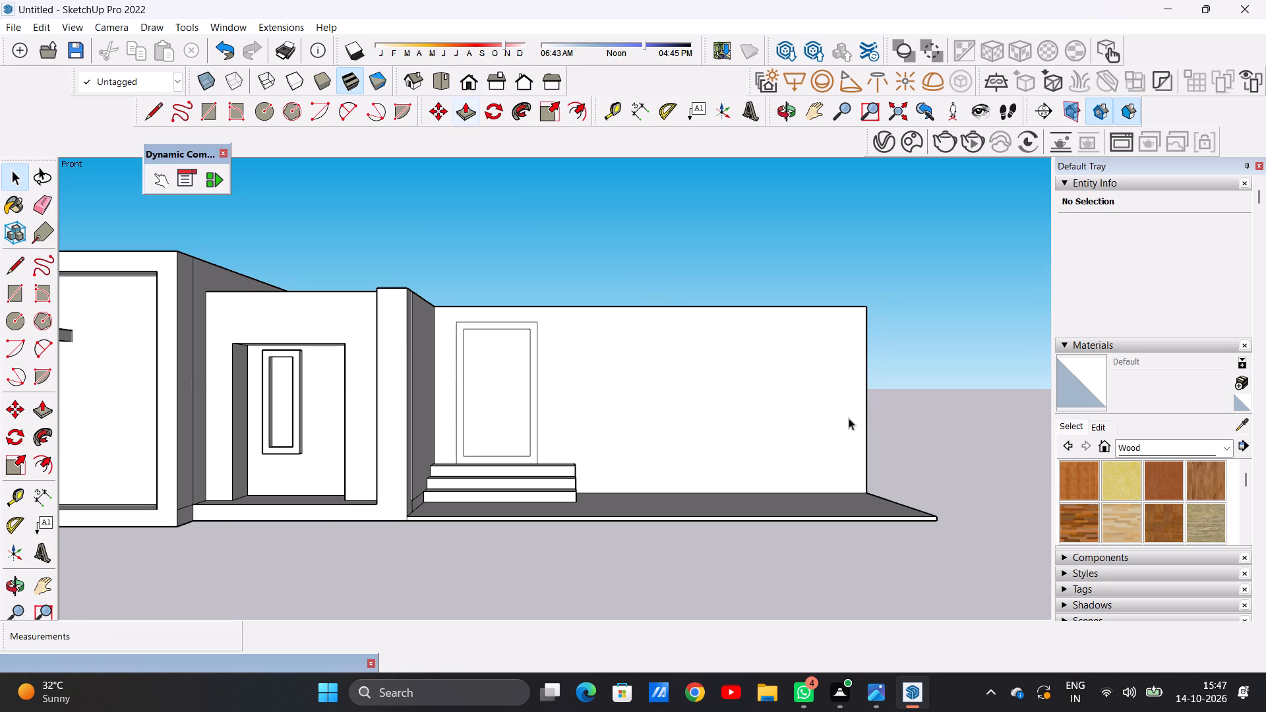
{"action": "scroll", "coordinate": [851, 394], "scroll_direction": "up", "scroll_amount": 3}
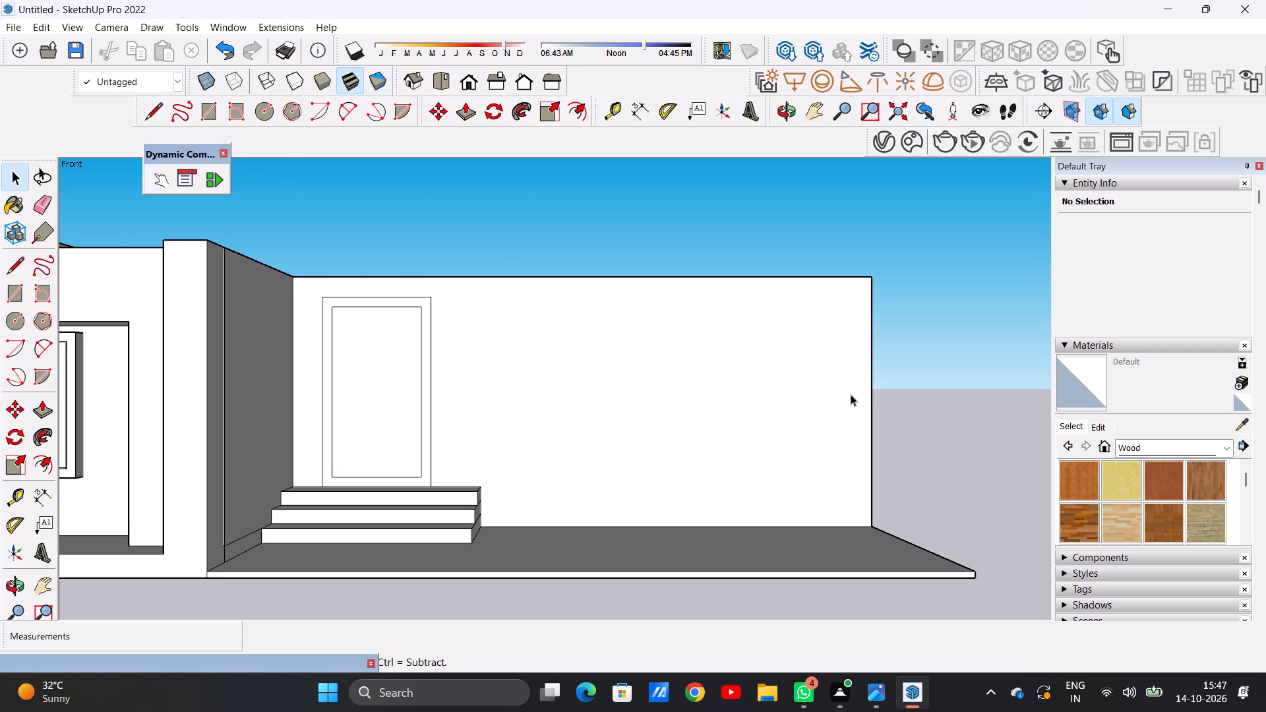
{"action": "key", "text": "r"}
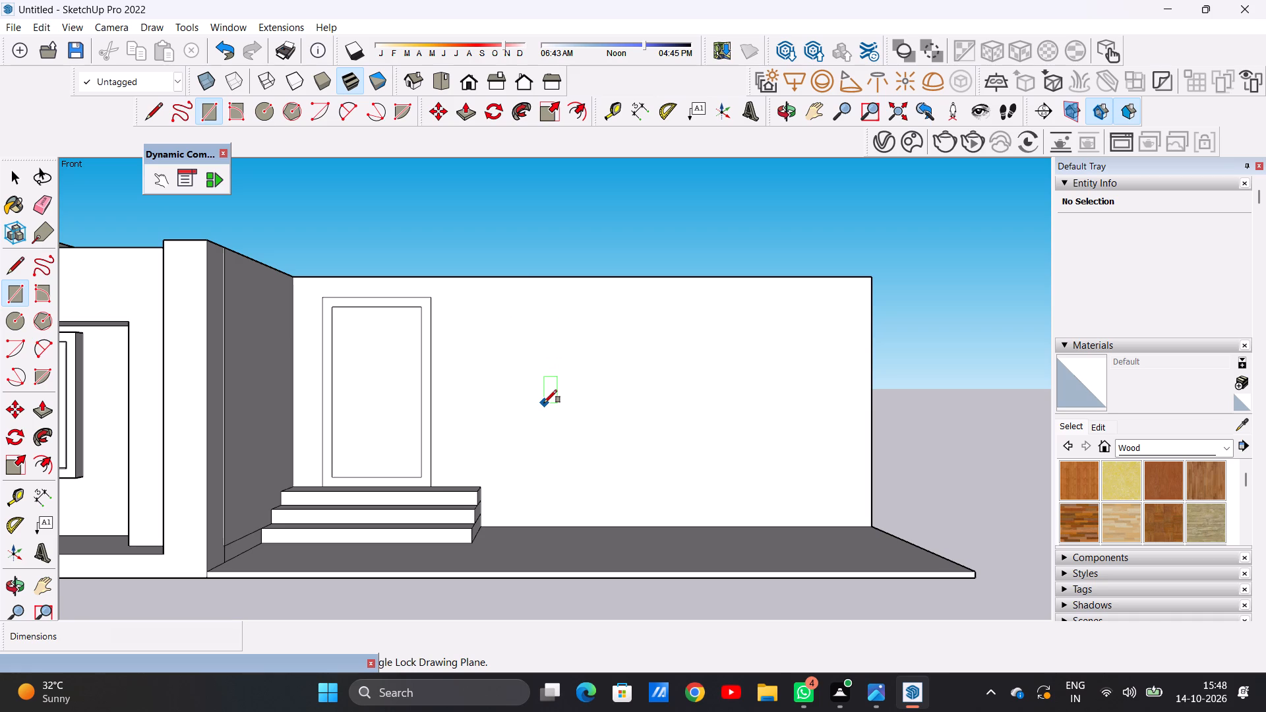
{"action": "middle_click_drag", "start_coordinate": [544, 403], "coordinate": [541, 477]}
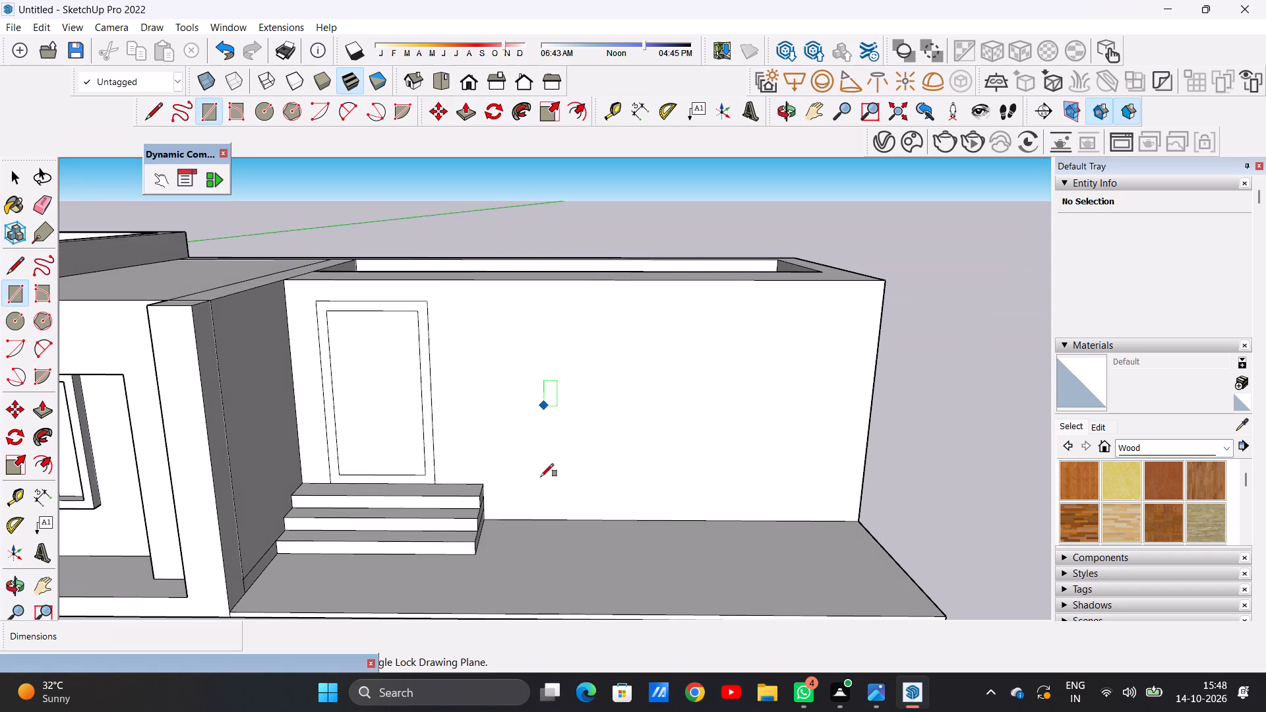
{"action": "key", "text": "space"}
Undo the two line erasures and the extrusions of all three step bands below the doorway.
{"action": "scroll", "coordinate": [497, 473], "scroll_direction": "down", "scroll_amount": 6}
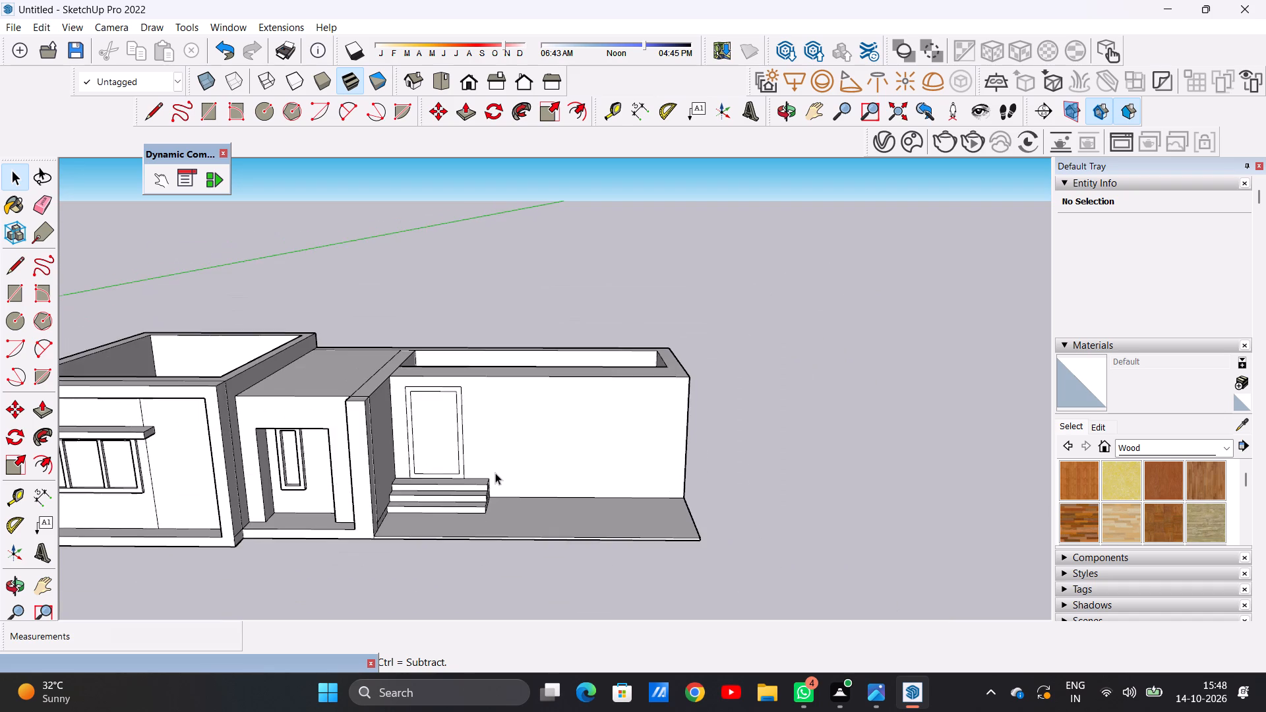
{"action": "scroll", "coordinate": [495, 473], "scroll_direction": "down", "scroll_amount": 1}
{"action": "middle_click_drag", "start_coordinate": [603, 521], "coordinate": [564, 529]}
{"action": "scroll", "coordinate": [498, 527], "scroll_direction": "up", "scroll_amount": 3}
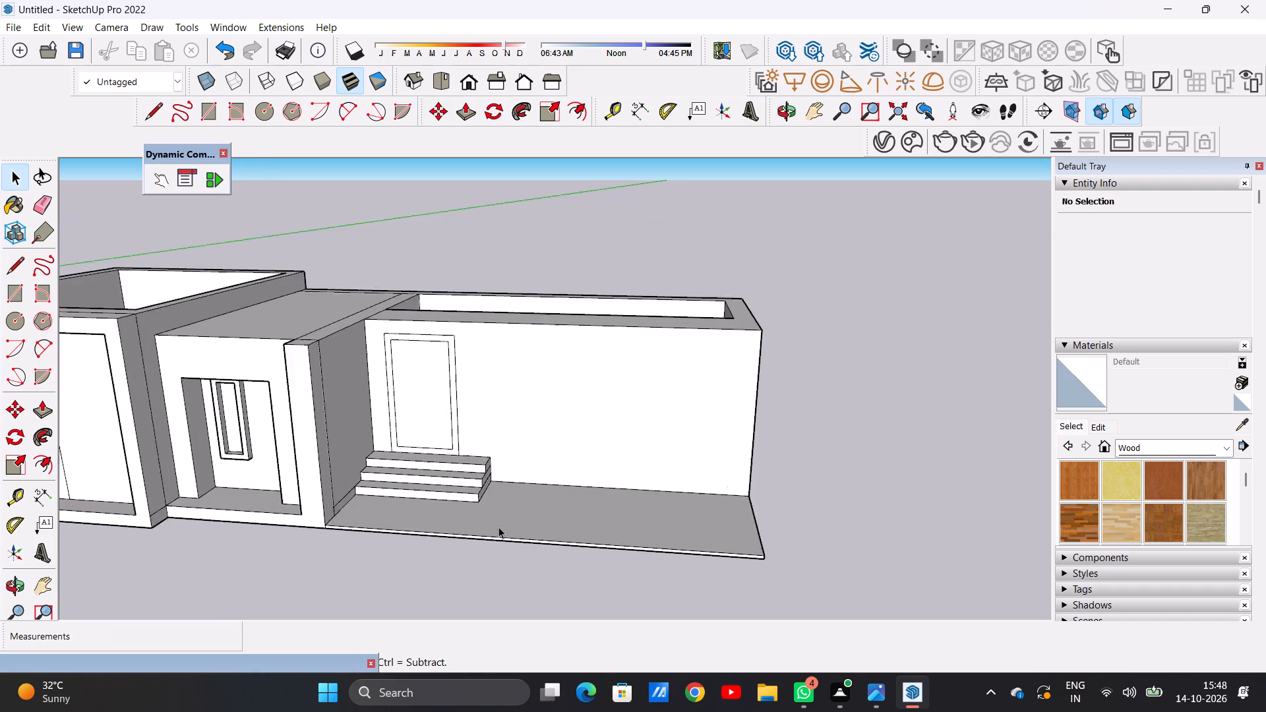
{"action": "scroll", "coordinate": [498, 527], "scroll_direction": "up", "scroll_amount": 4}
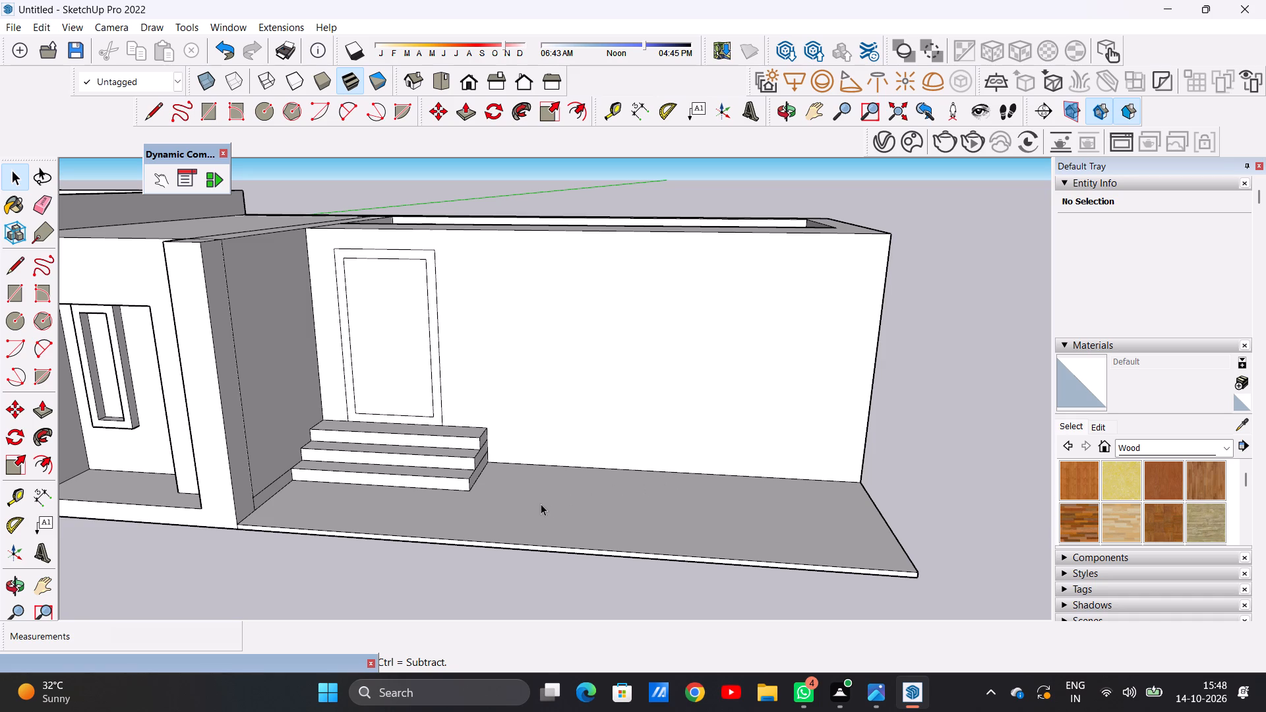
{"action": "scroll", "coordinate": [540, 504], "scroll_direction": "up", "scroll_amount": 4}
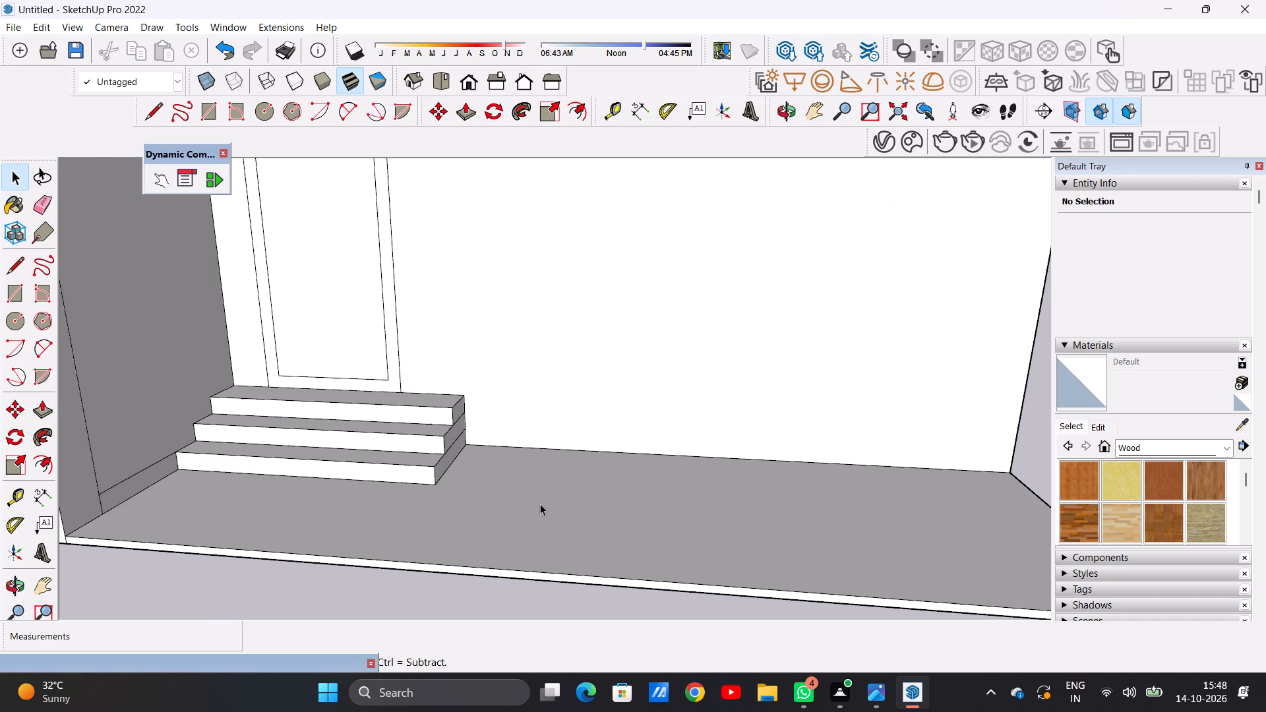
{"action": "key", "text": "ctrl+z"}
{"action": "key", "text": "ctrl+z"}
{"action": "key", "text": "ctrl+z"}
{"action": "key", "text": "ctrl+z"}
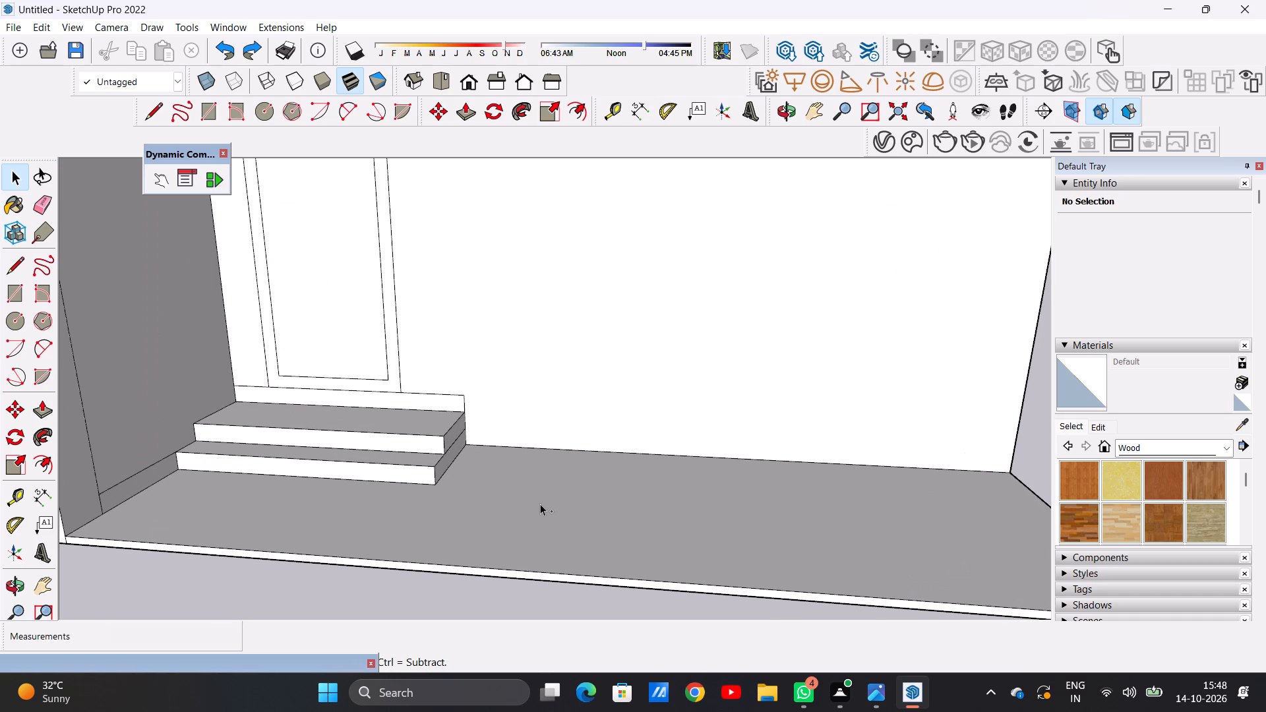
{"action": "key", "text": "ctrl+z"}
Push/Pull the top band below the doorway out from the wall about 3' 11 3/8" as a landing slab.
{"action": "scroll", "coordinate": [467, 393], "scroll_direction": "up", "scroll_amount": 4}
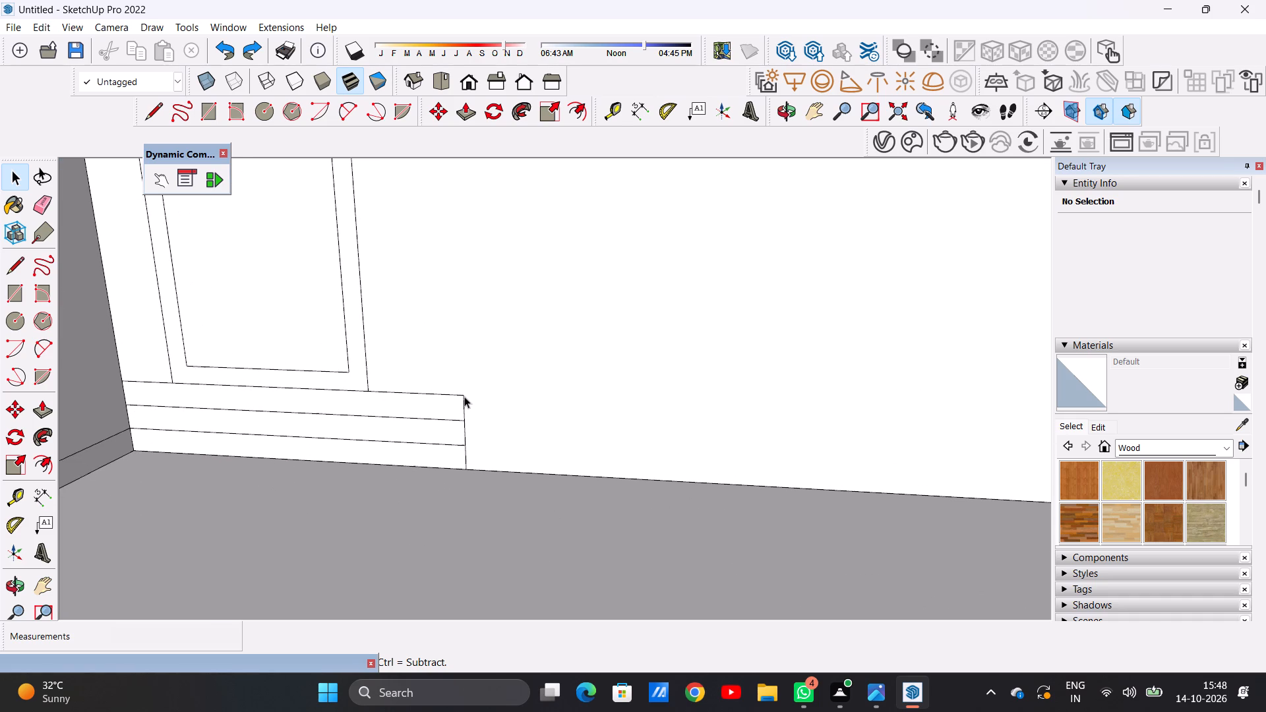
{"action": "key", "text": "p"}
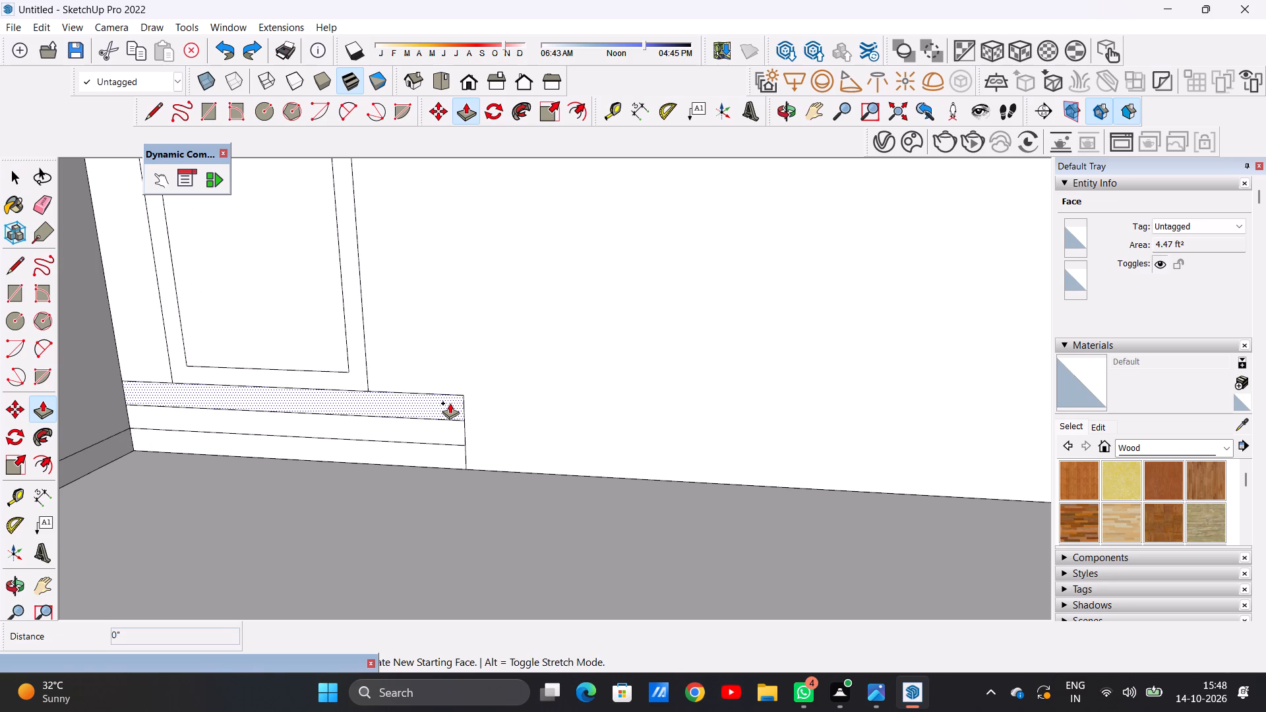
{"action": "left_click", "coordinate": [450, 403]}
{"action": "scroll", "coordinate": [412, 471], "scroll_direction": "down", "scroll_amount": 10}
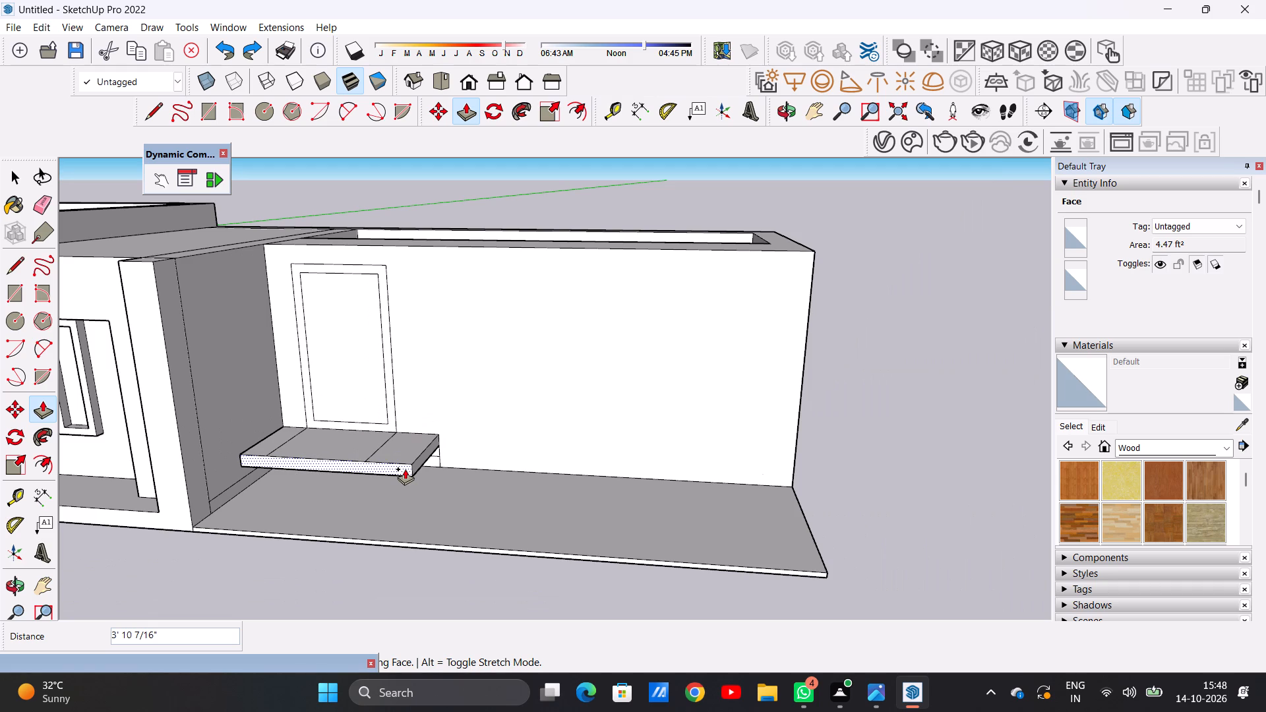
{"action": "left_click", "coordinate": [405, 469]}
Push/Pull the landing slab's free end face about 16' 6 1/16" along the wall to the far end of the long section.
{"action": "scroll", "coordinate": [413, 461], "scroll_direction": "up", "scroll_amount": 13}
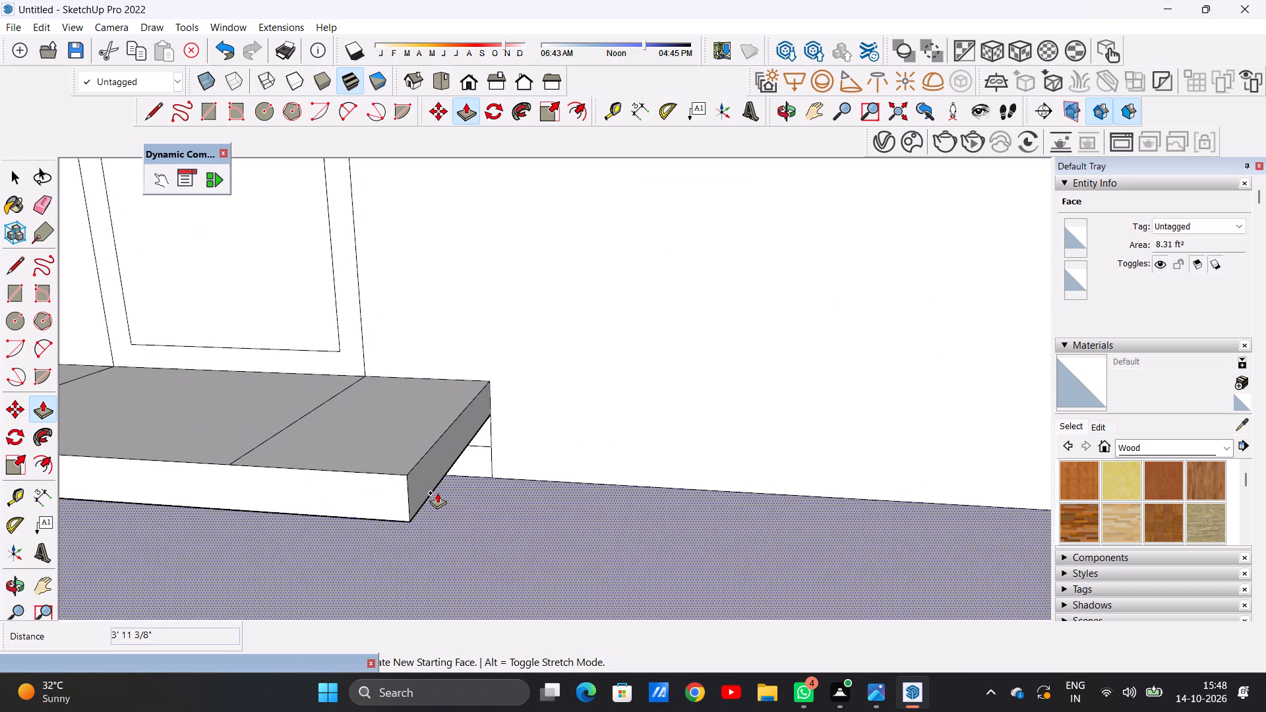
{"action": "key", "text": "space"}
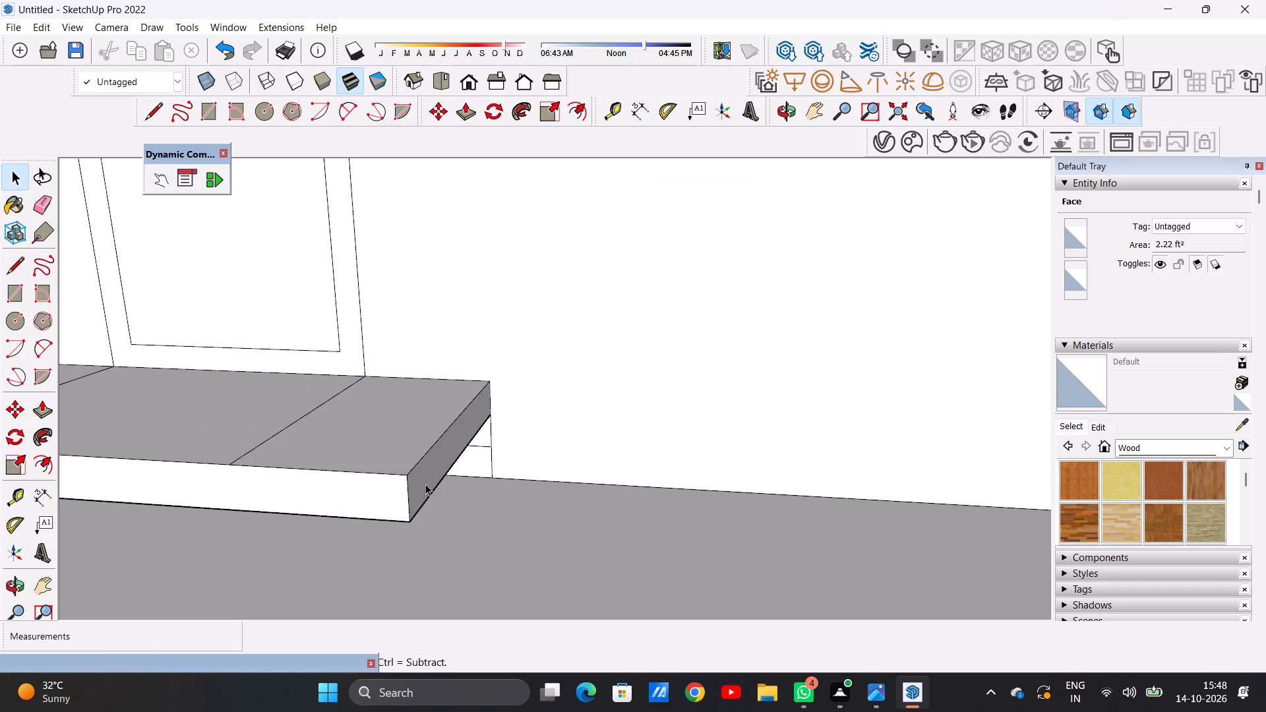
{"action": "key", "text": "p"}
{"action": "left_click", "coordinate": [419, 475]}
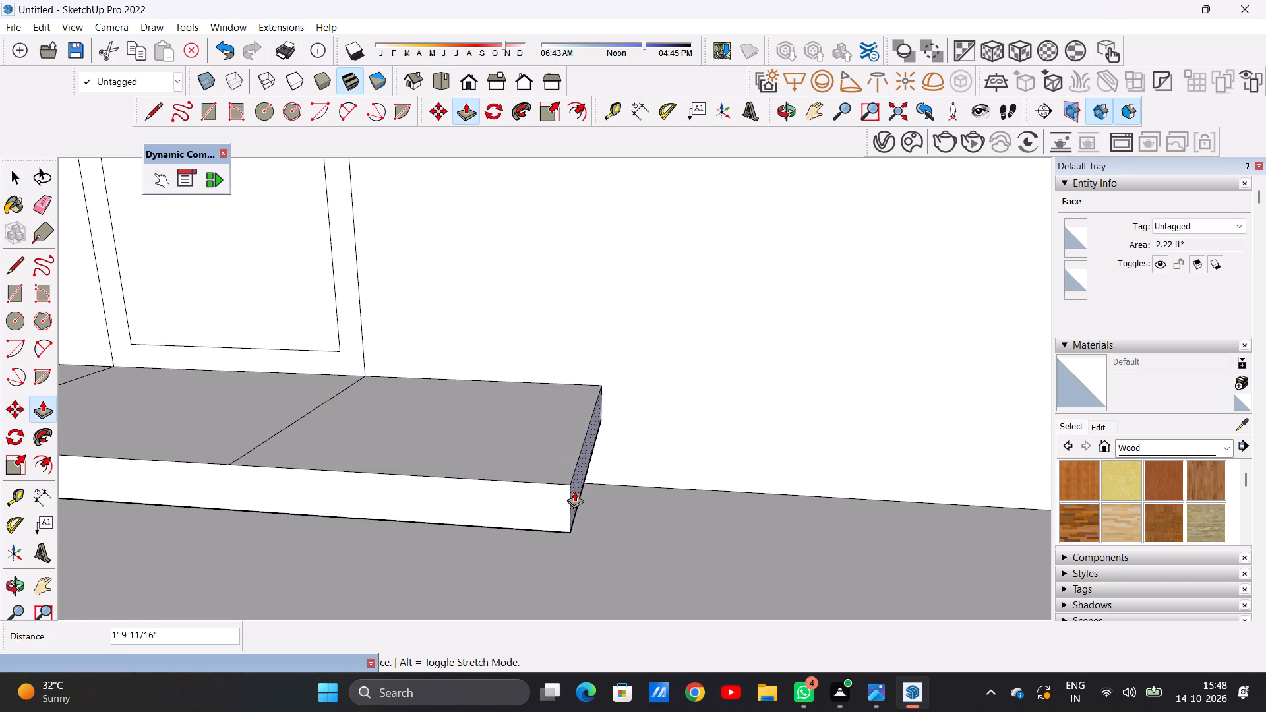
{"action": "scroll", "coordinate": [574, 491], "scroll_direction": "down", "scroll_amount": 19}
{"action": "scroll", "coordinate": [791, 506], "scroll_direction": "up", "scroll_amount": 10}
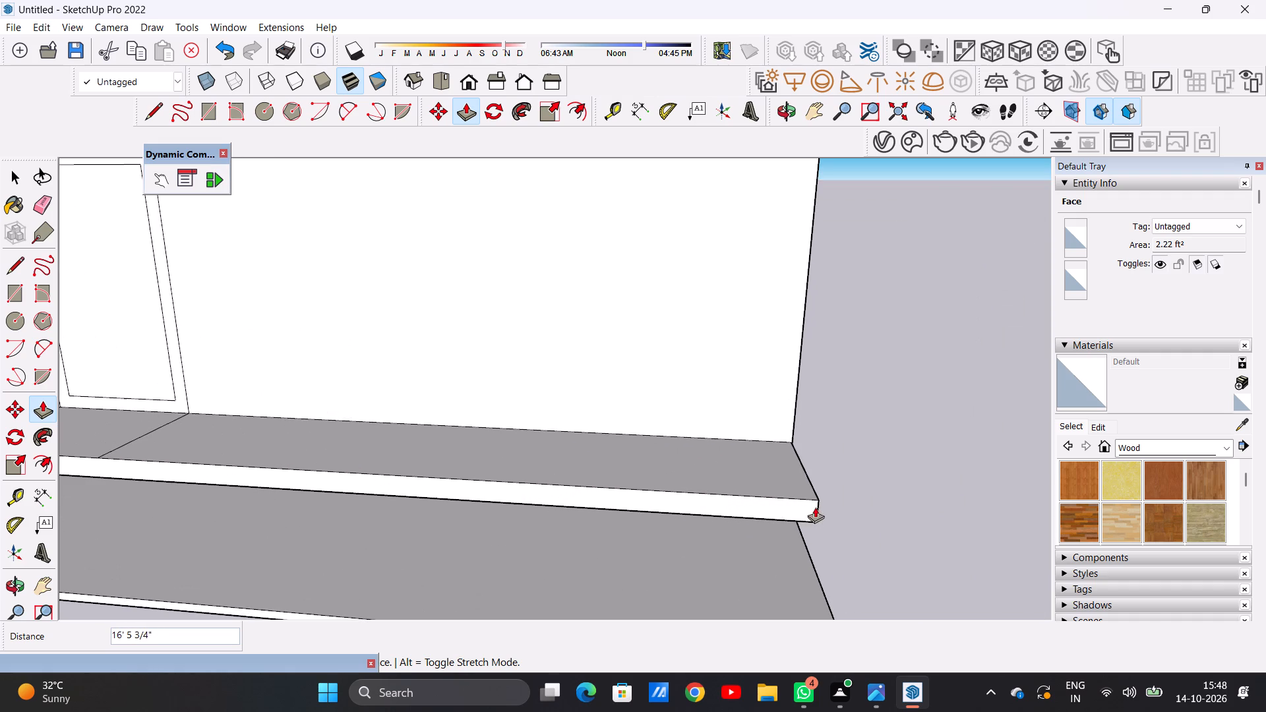
{"action": "left_click", "coordinate": [793, 435]}
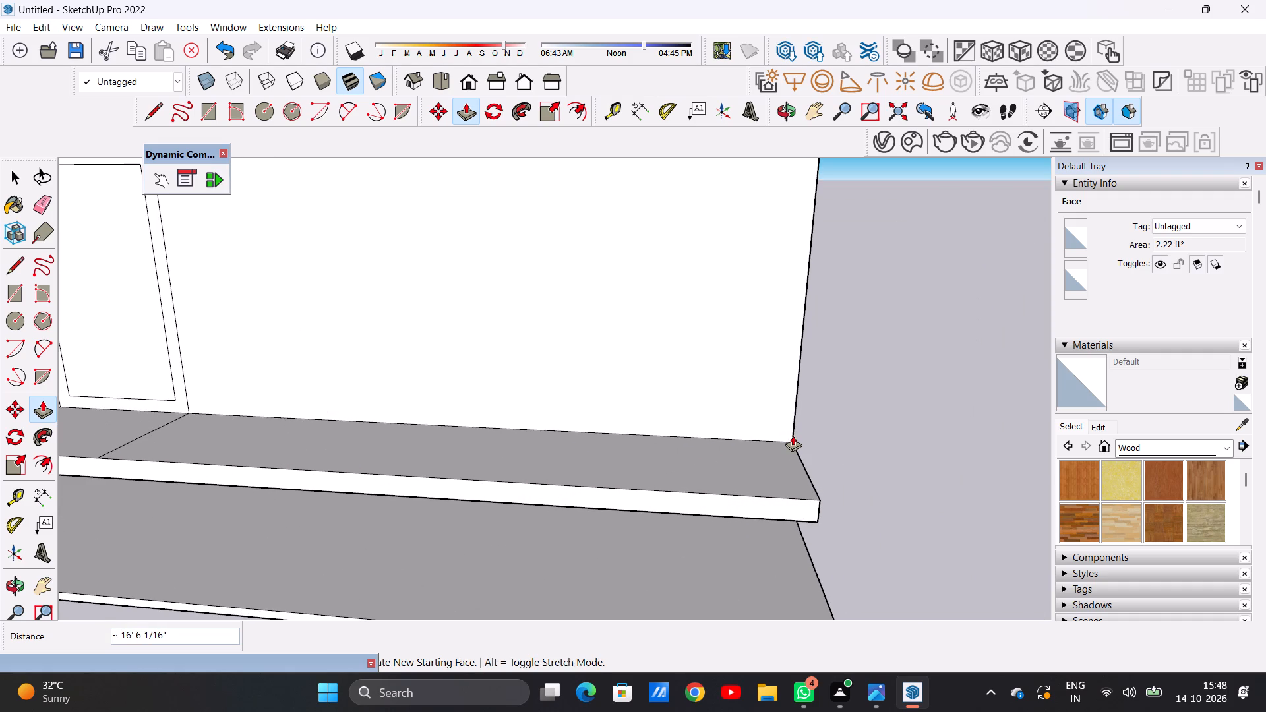
{"action": "key", "text": "space"}
{"action": "scroll", "coordinate": [665, 506], "scroll_direction": "down", "scroll_amount": 11}
{"action": "middle_click_drag", "start_coordinate": [595, 532], "coordinate": [609, 405]}
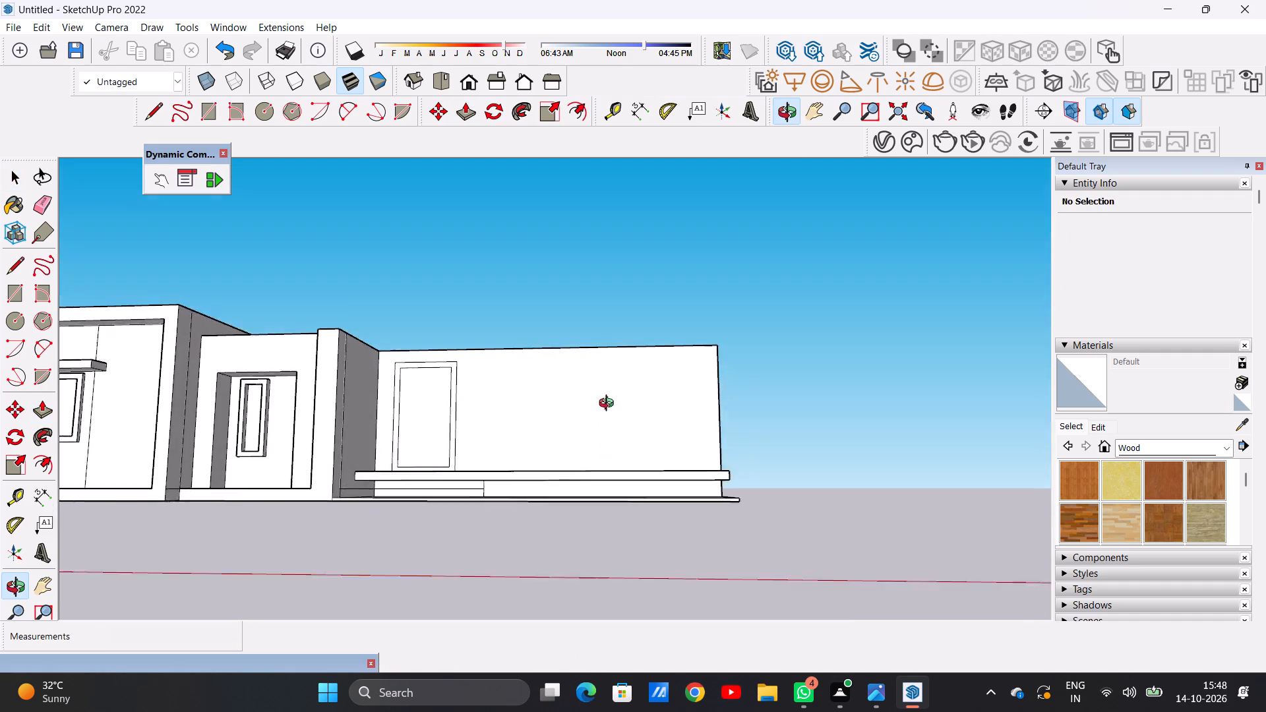
Examine the landing slab and the gap between it and the lowered floor from several angles.
{"action": "middle_click_drag", "start_coordinate": [609, 405], "coordinate": [599, 486]}
{"action": "scroll", "coordinate": [479, 501], "scroll_direction": "up", "scroll_amount": 6}
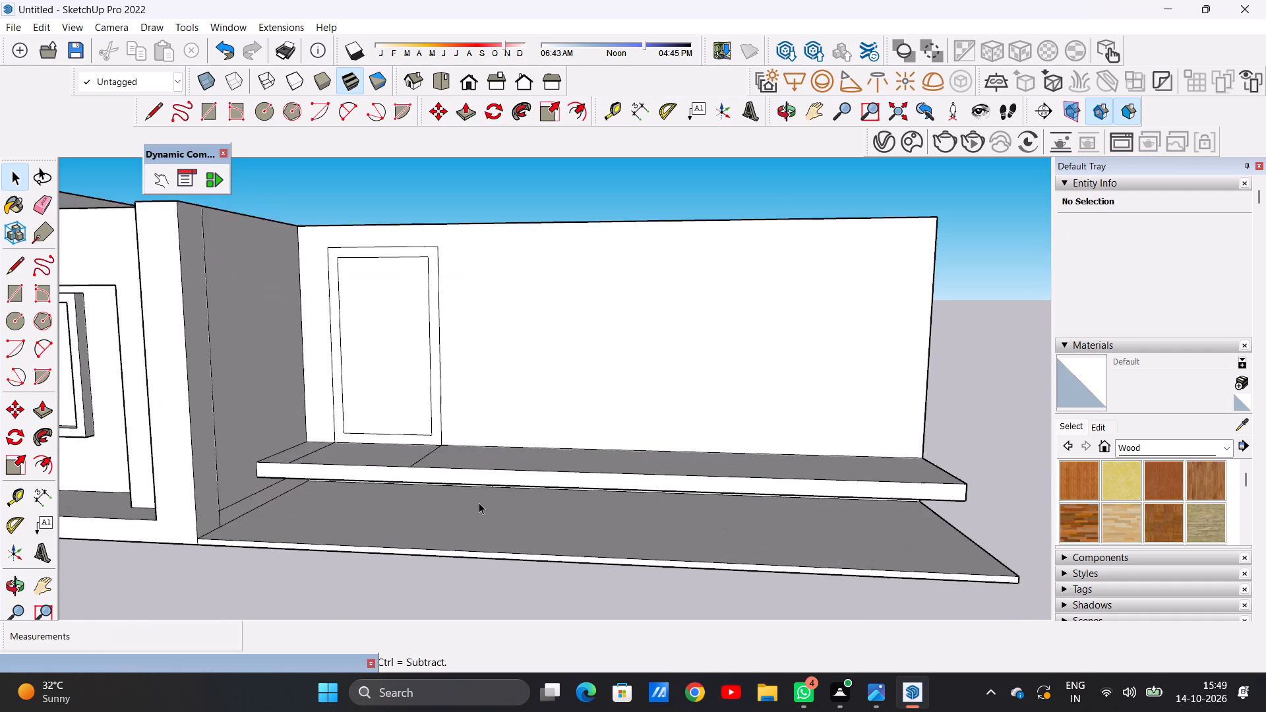
{"action": "scroll", "coordinate": [479, 502], "scroll_direction": "up", "scroll_amount": 4}
{"action": "middle_click_drag", "start_coordinate": [527, 558], "coordinate": [437, 533]}
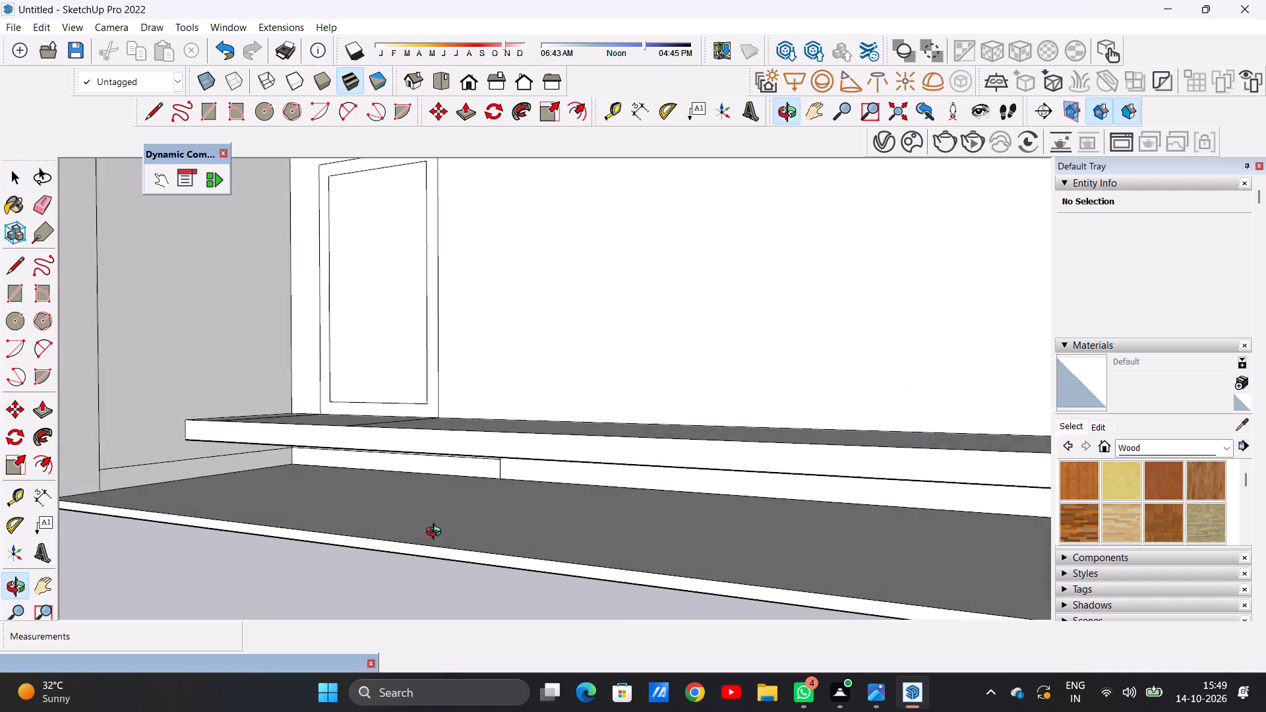
{"action": "middle_click_drag", "start_coordinate": [437, 533], "coordinate": [444, 542]}
{"action": "scroll", "coordinate": [466, 530], "scroll_direction": "down", "scroll_amount": 7}
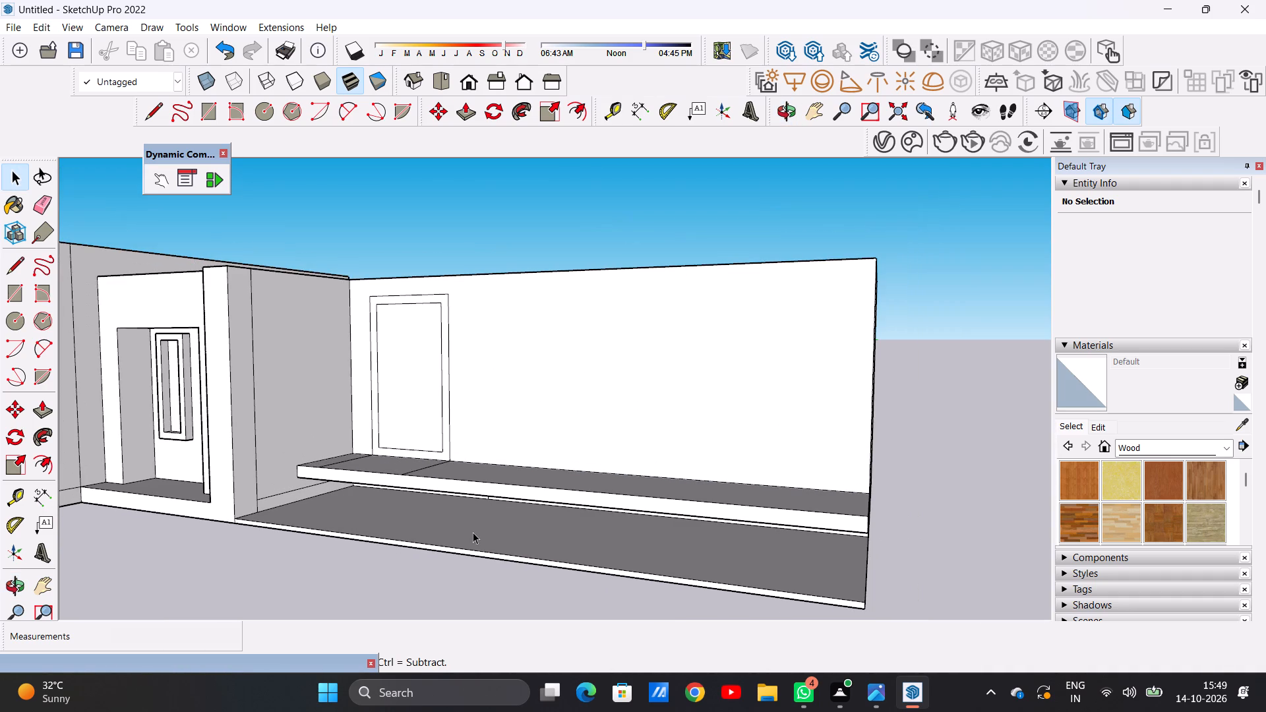
{"action": "scroll", "coordinate": [479, 529], "scroll_direction": "down", "scroll_amount": 5}
{"action": "middle_click_drag", "start_coordinate": [571, 553], "coordinate": [525, 636]}
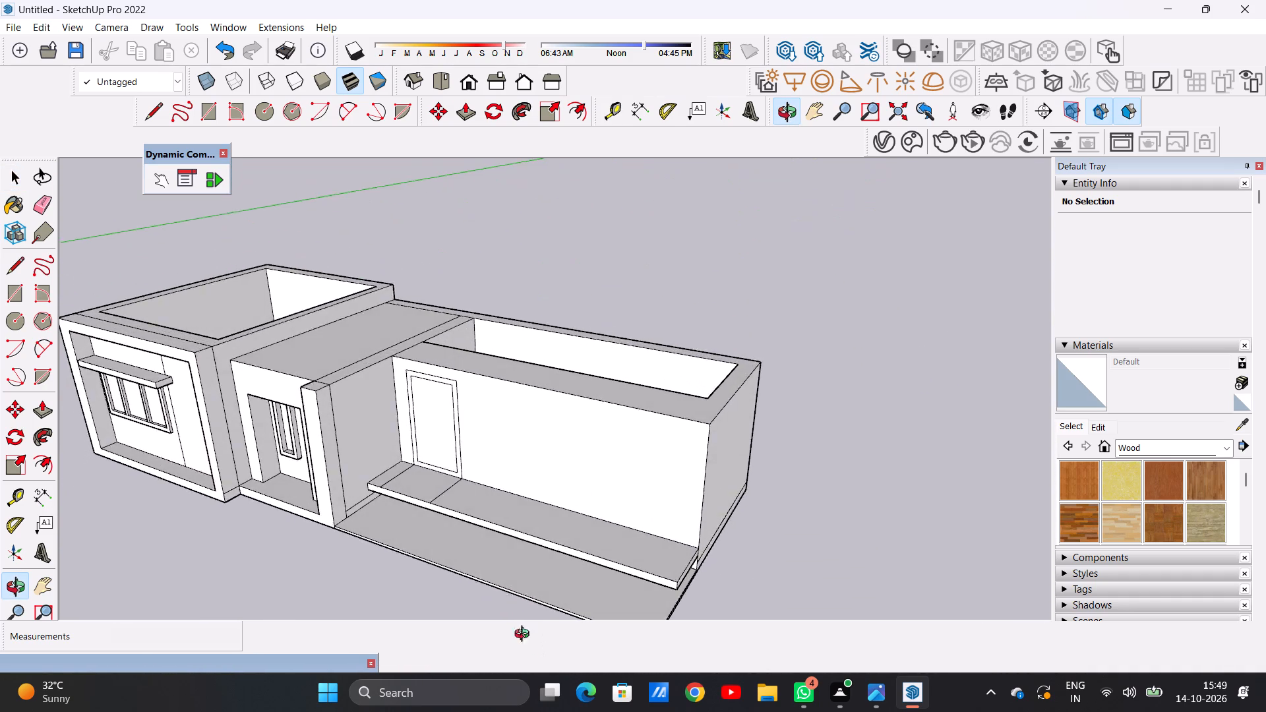
{"action": "middle_click_drag", "start_coordinate": [525, 636], "coordinate": [399, 562]}
Push/Pull the landing slab's underside down to the lowered floor in two pulls, the last about 6 5/8".
{"action": "scroll", "coordinate": [526, 549], "scroll_direction": "up", "scroll_amount": 13}
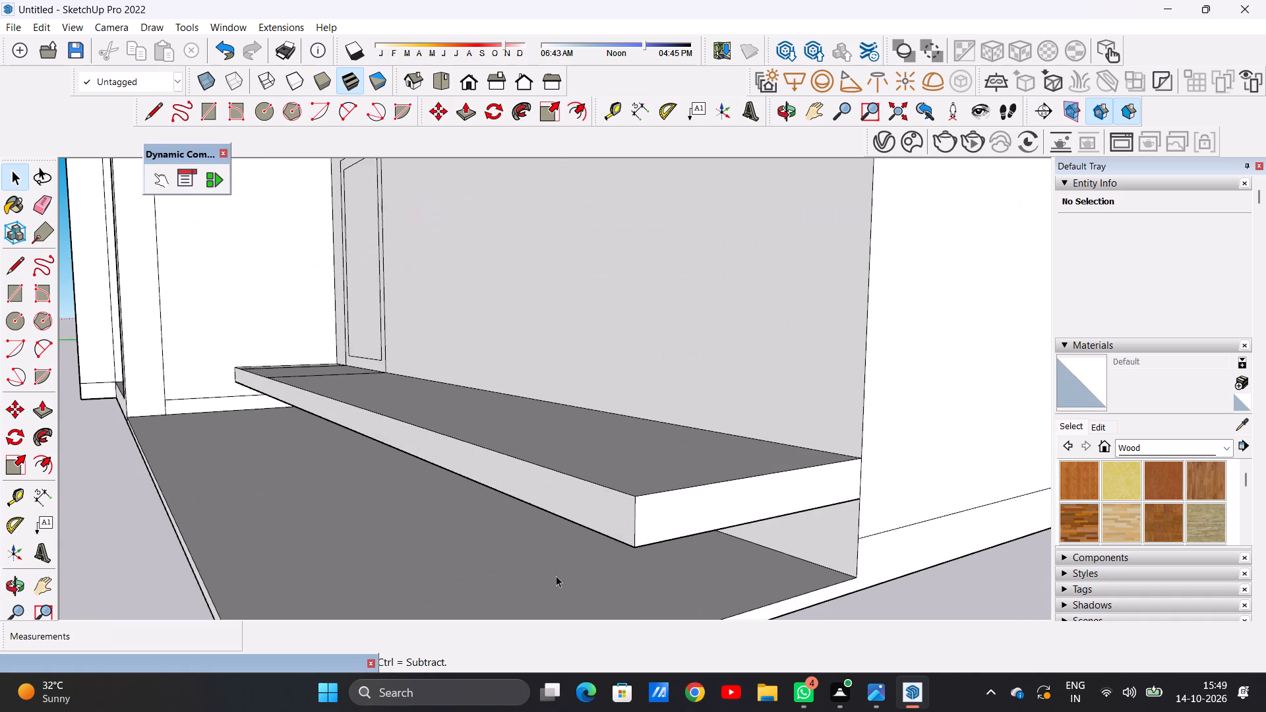
{"action": "middle_click_drag", "start_coordinate": [556, 576], "coordinate": [586, 465]}
{"action": "key", "text": "p"}
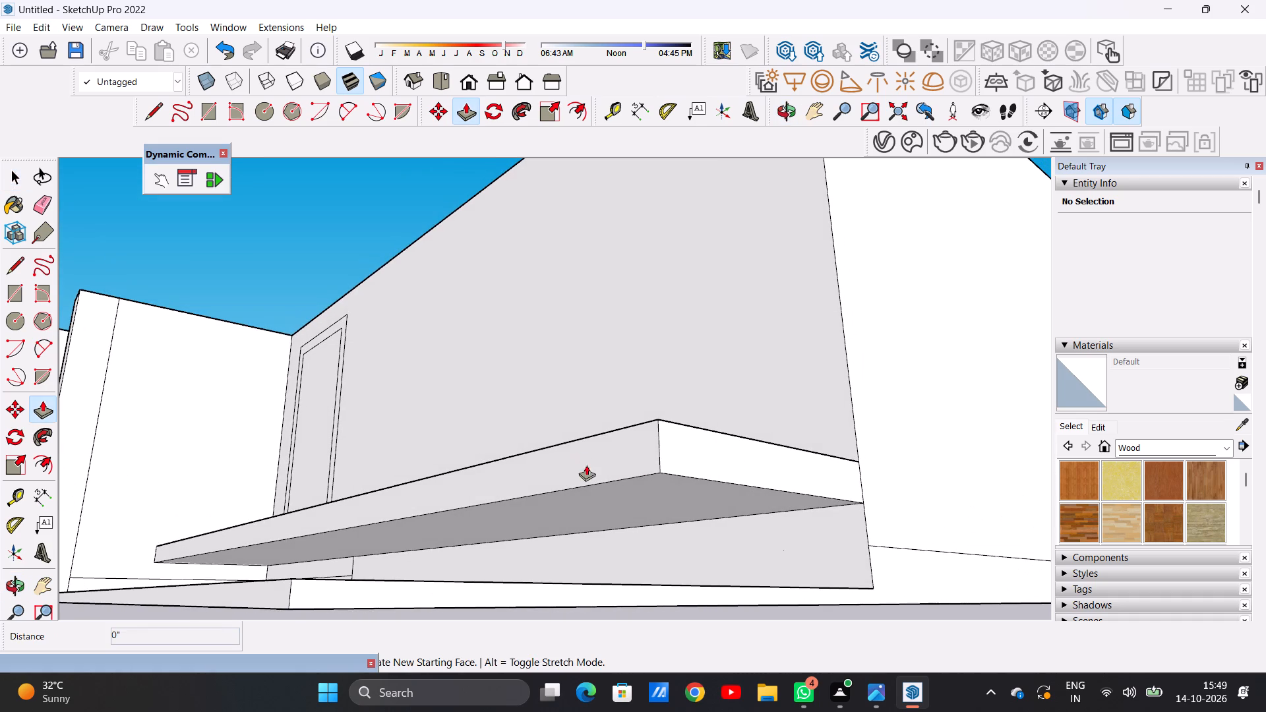
{"action": "left_click", "coordinate": [636, 491]}
{"action": "scroll", "coordinate": [636, 537], "scroll_direction": "down", "scroll_amount": 11}
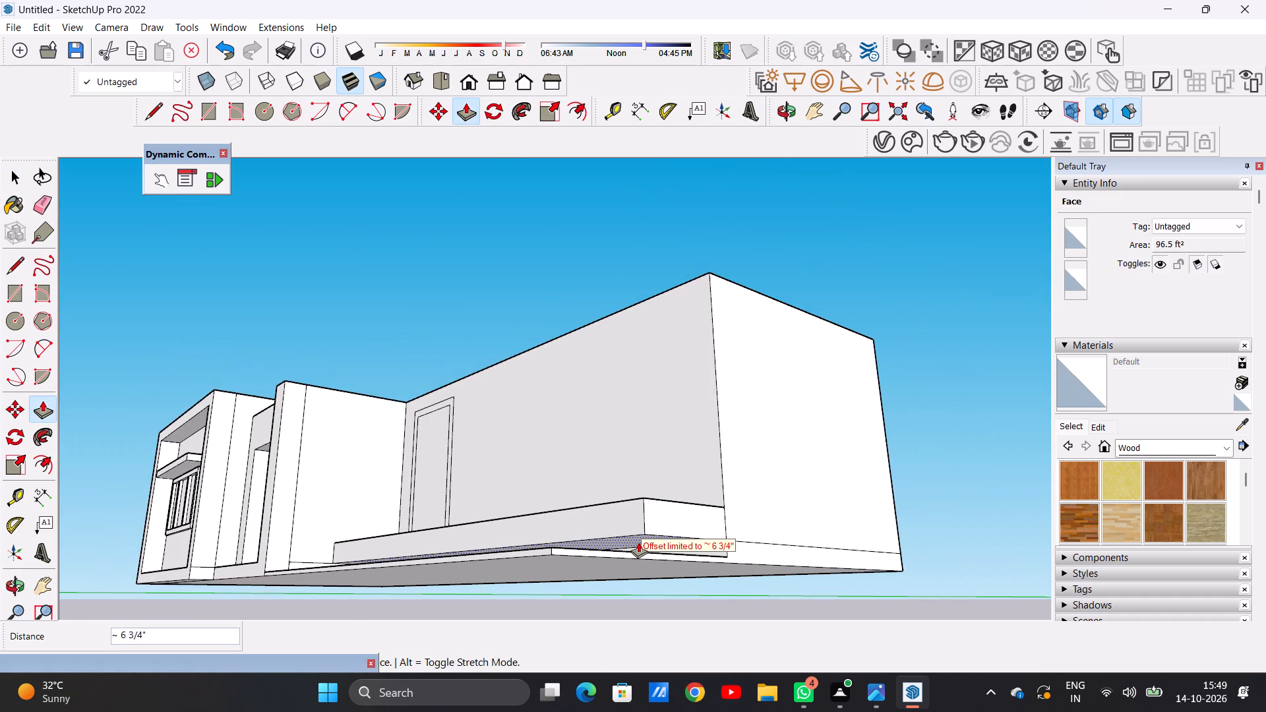
{"action": "left_click", "coordinate": [638, 542]}
{"action": "middle_click_drag", "start_coordinate": [633, 523], "coordinate": [652, 528]}
{"action": "scroll", "coordinate": [656, 545], "scroll_direction": "up", "scroll_amount": 12}
{"action": "left_click", "coordinate": [657, 543]}
{"action": "scroll", "coordinate": [650, 556], "scroll_direction": "down", "scroll_amount": 10}
{"action": "middle_click_drag", "start_coordinate": [654, 565], "coordinate": [663, 653]}
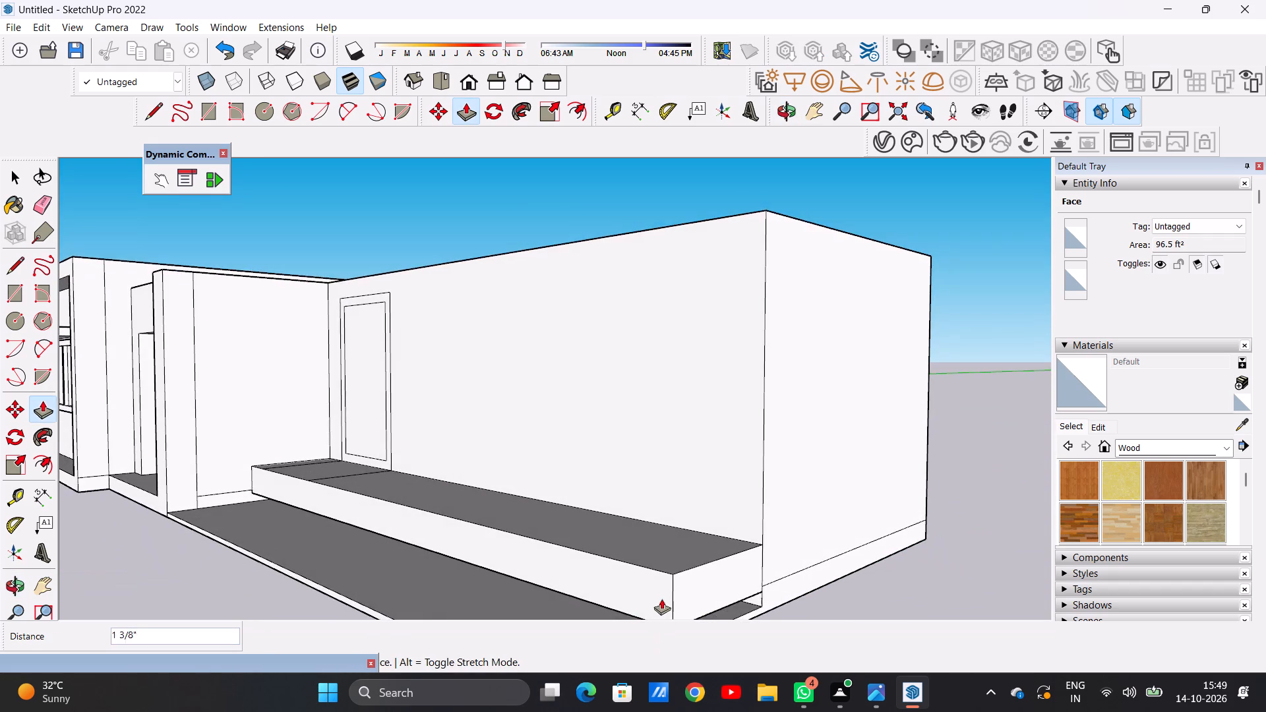
{"action": "scroll", "coordinate": [659, 593], "scroll_direction": "down", "scroll_amount": 12}
{"action": "scroll", "coordinate": [659, 604], "scroll_direction": "up", "scroll_amount": 12}
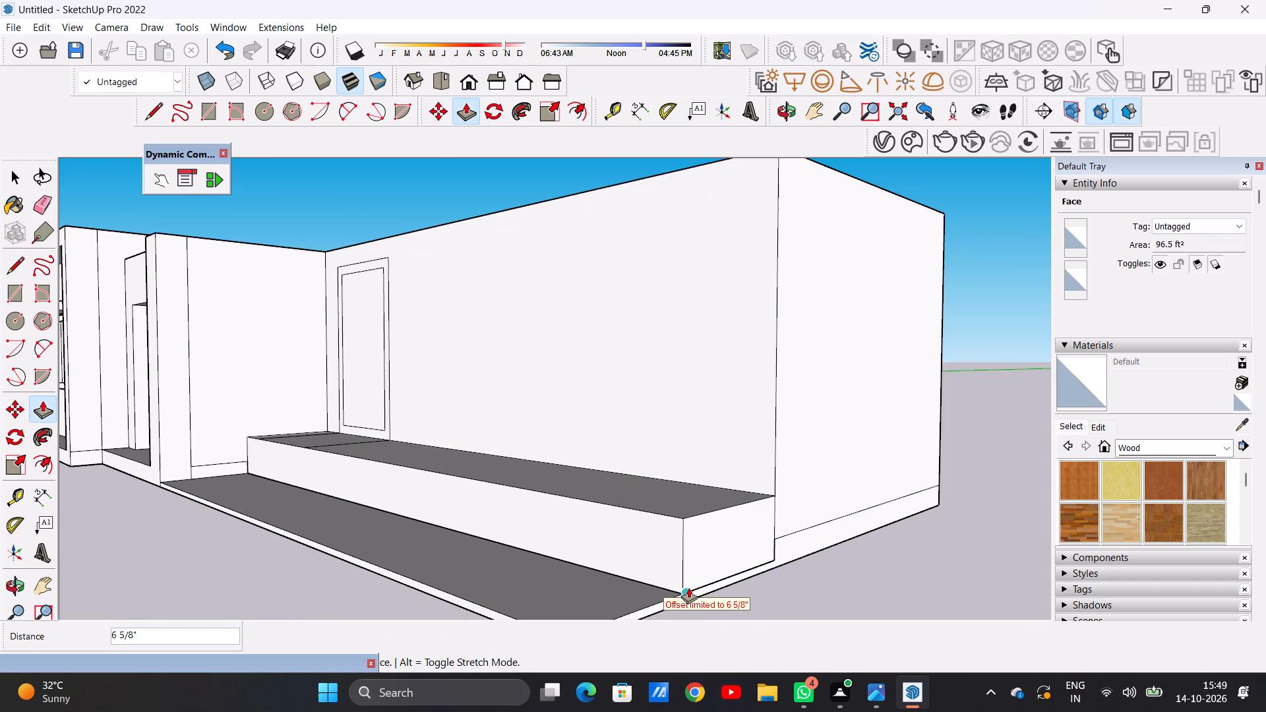
{"action": "left_click", "coordinate": [686, 587]}
{"action": "key", "text": "space"}
Erase the two leftover lines crossing the landing's top surface in front of the doorway.
{"action": "scroll", "coordinate": [684, 587], "scroll_direction": "down", "scroll_amount": 7}
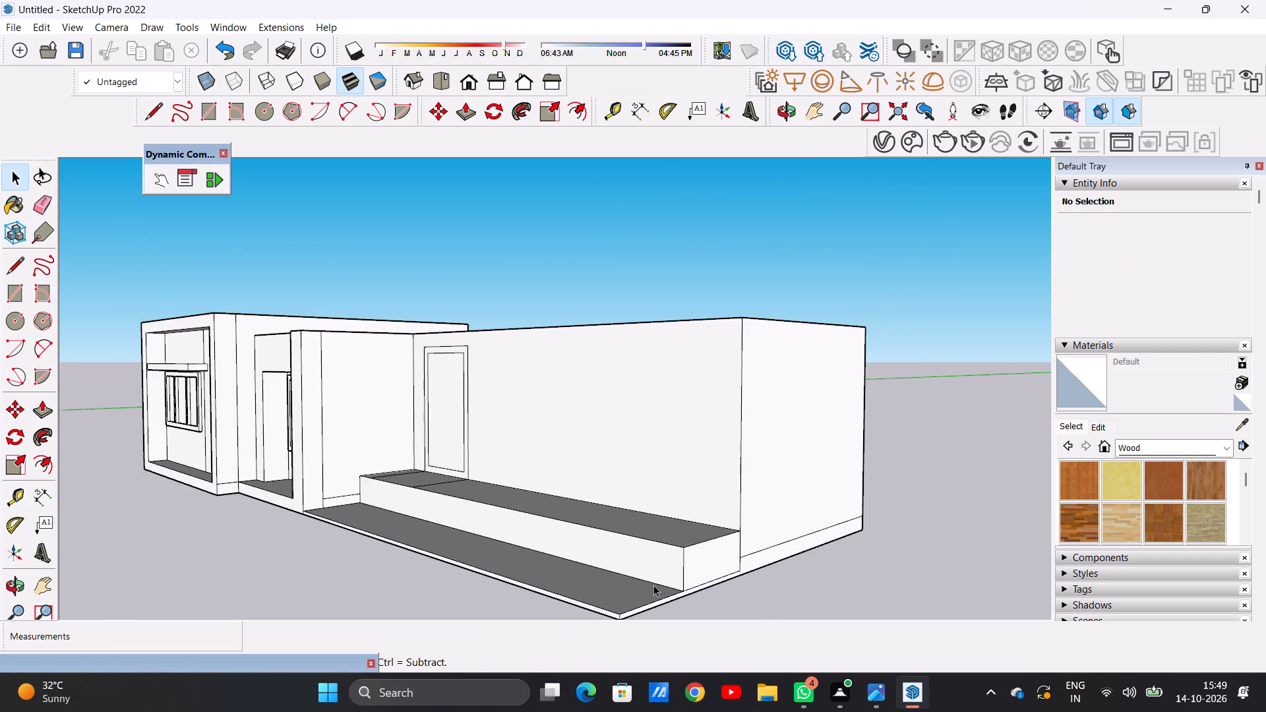
{"action": "middle_click_drag", "start_coordinate": [653, 585], "coordinate": [708, 525]}
{"action": "scroll", "coordinate": [722, 494], "scroll_direction": "up", "scroll_amount": 20}
{"action": "scroll", "coordinate": [722, 494], "scroll_direction": "up", "scroll_amount": 3}
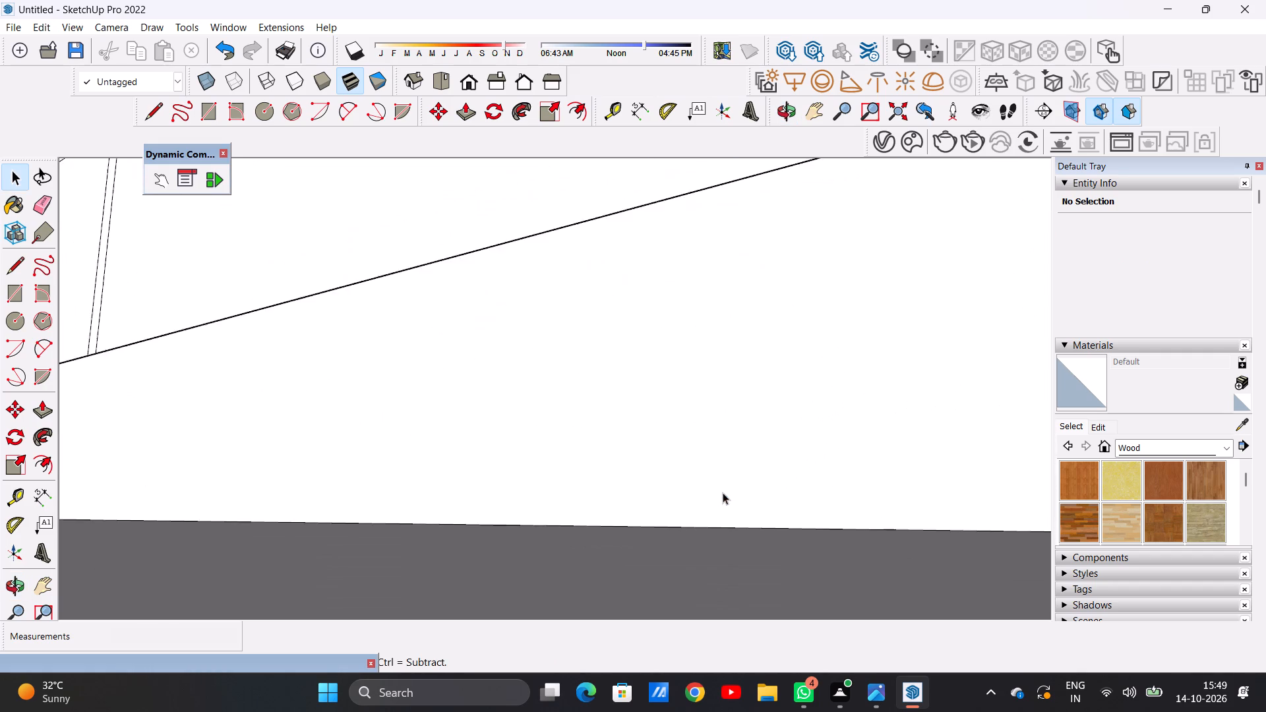
{"action": "scroll", "coordinate": [723, 505], "scroll_direction": "up", "scroll_amount": 6}
{"action": "scroll", "coordinate": [701, 541], "scroll_direction": "down", "scroll_amount": 20}
{"action": "scroll", "coordinate": [701, 541], "scroll_direction": "down", "scroll_amount": 14}
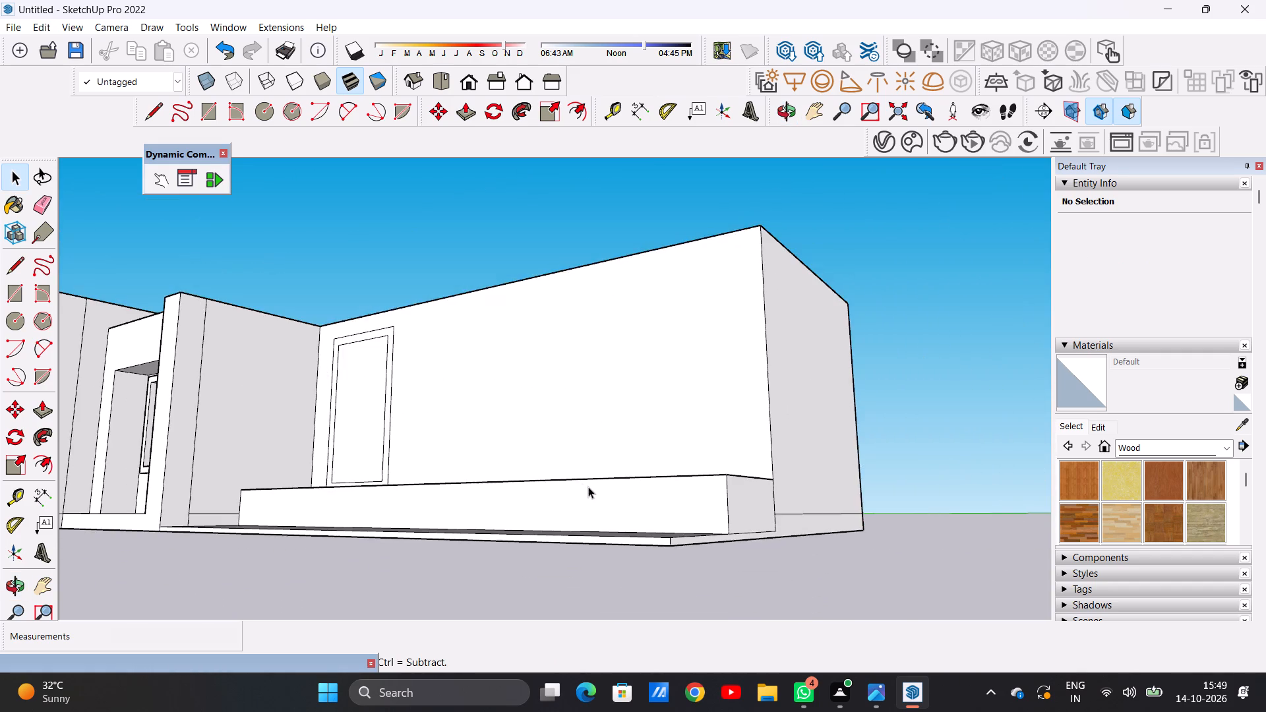
{"action": "middle_click_drag", "start_coordinate": [582, 484], "coordinate": [773, 636]}
{"action": "scroll", "coordinate": [557, 484], "scroll_direction": "down", "scroll_amount": 10}
{"action": "scroll", "coordinate": [574, 529], "scroll_direction": "up", "scroll_amount": 7}
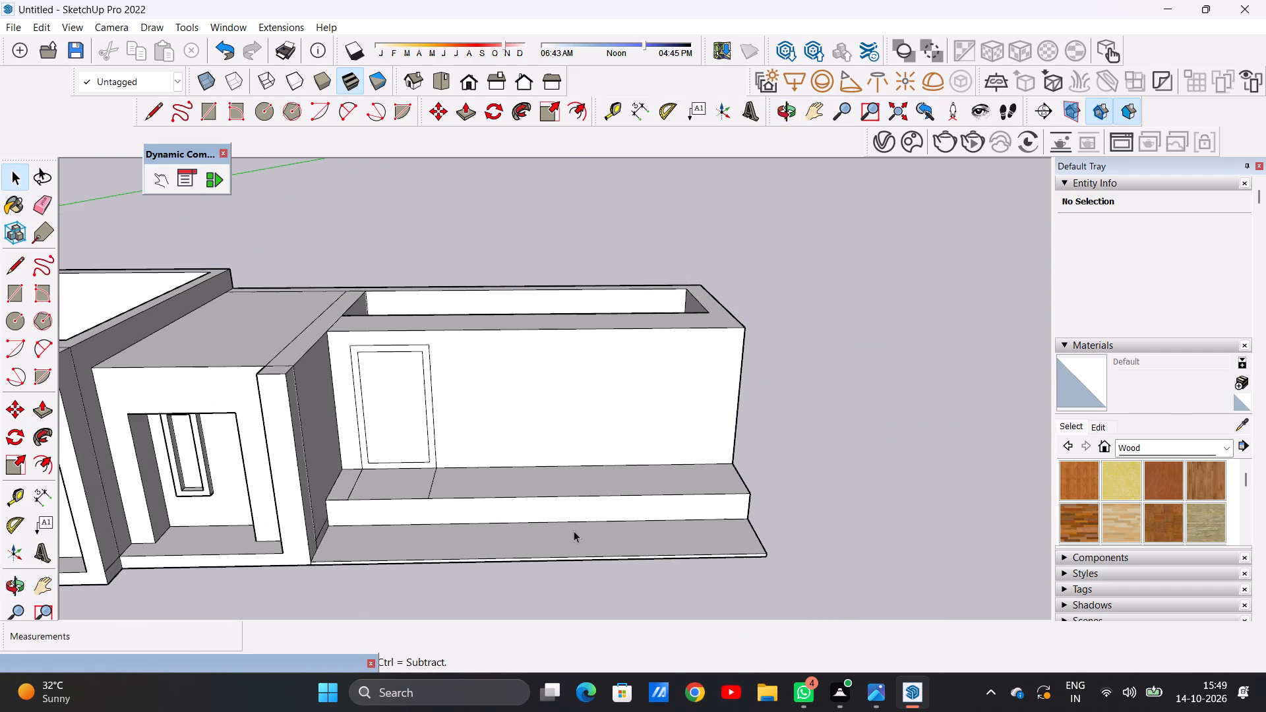
{"action": "scroll", "coordinate": [425, 497], "scroll_direction": "up", "scroll_amount": 6}
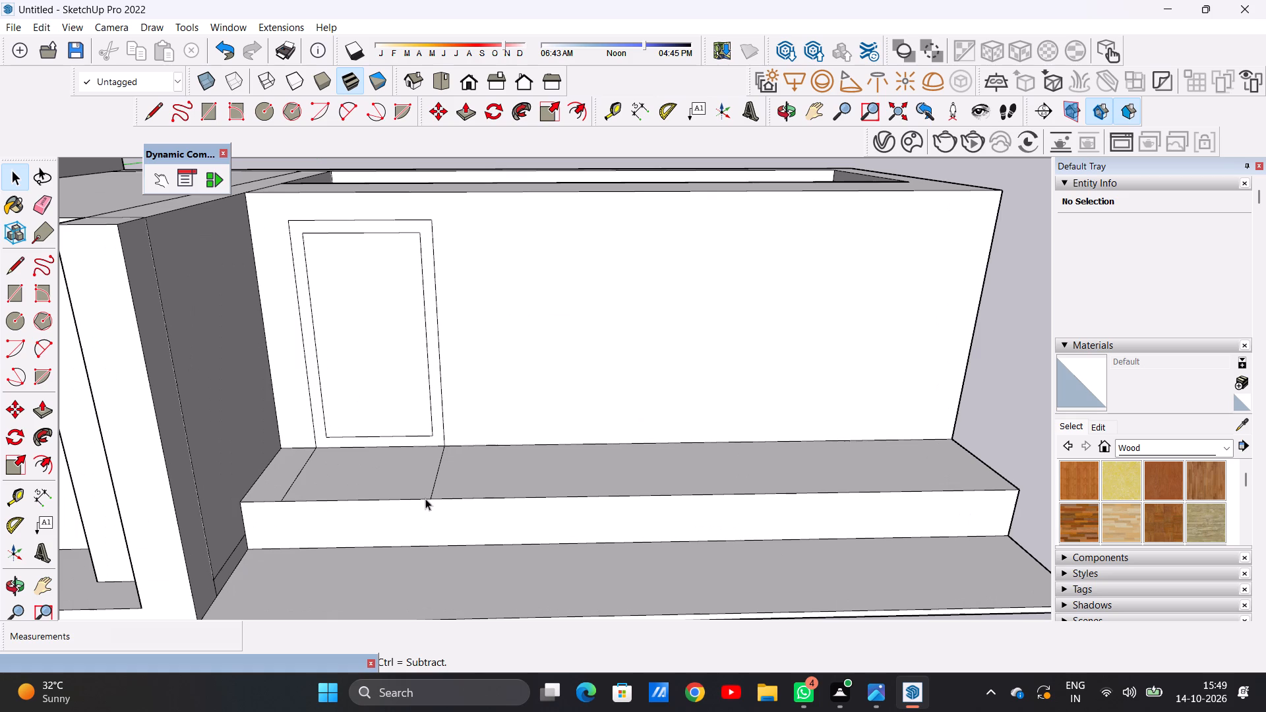
{"action": "key", "text": "e"}
{"action": "left_click_drag", "start_coordinate": [290, 463], "coordinate": [325, 473]}
{"action": "left_click_drag", "start_coordinate": [416, 473], "coordinate": [438, 476]}
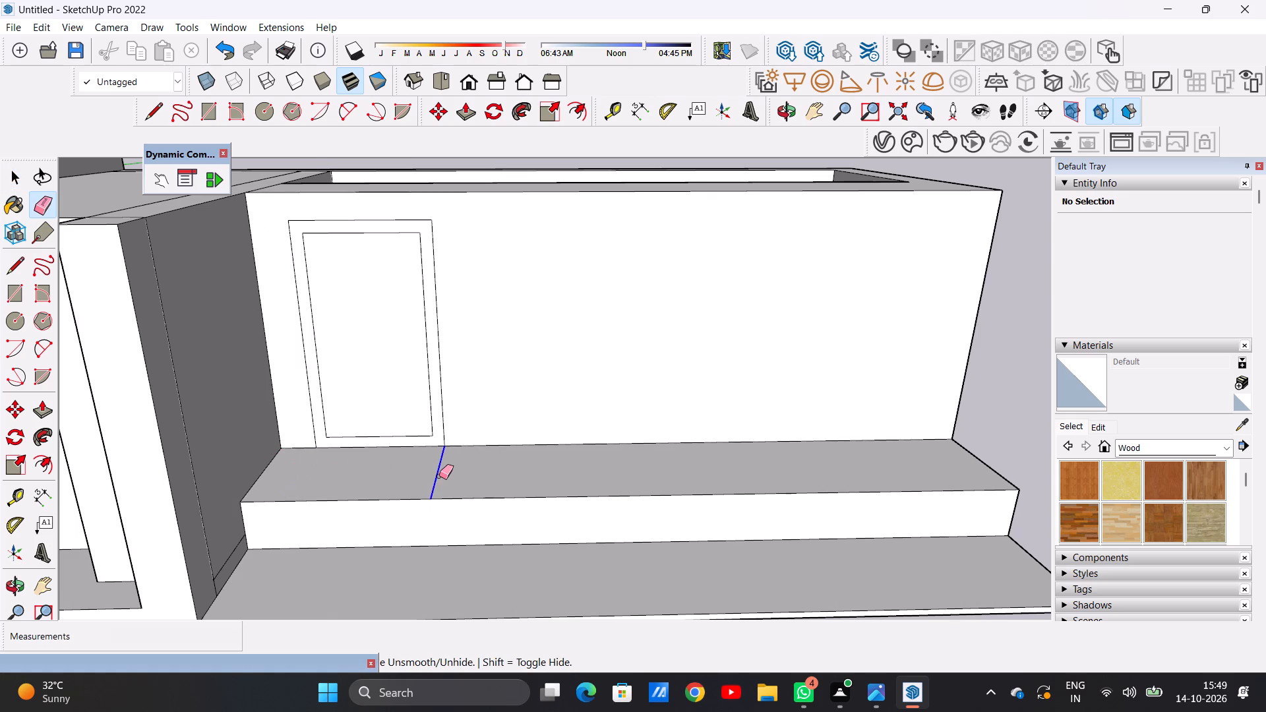
{"action": "key", "text": "space"}
Examine the solid landing, the doorway and the whole building front from above and at eye level.
{"action": "scroll", "coordinate": [438, 502], "scroll_direction": "down", "scroll_amount": 6}
{"action": "middle_click_drag", "start_coordinate": [544, 511], "coordinate": [544, 576]}
{"action": "scroll", "coordinate": [551, 485], "scroll_direction": "up", "scroll_amount": 7}
{"action": "scroll", "coordinate": [550, 514], "scroll_direction": "down", "scroll_amount": 6}
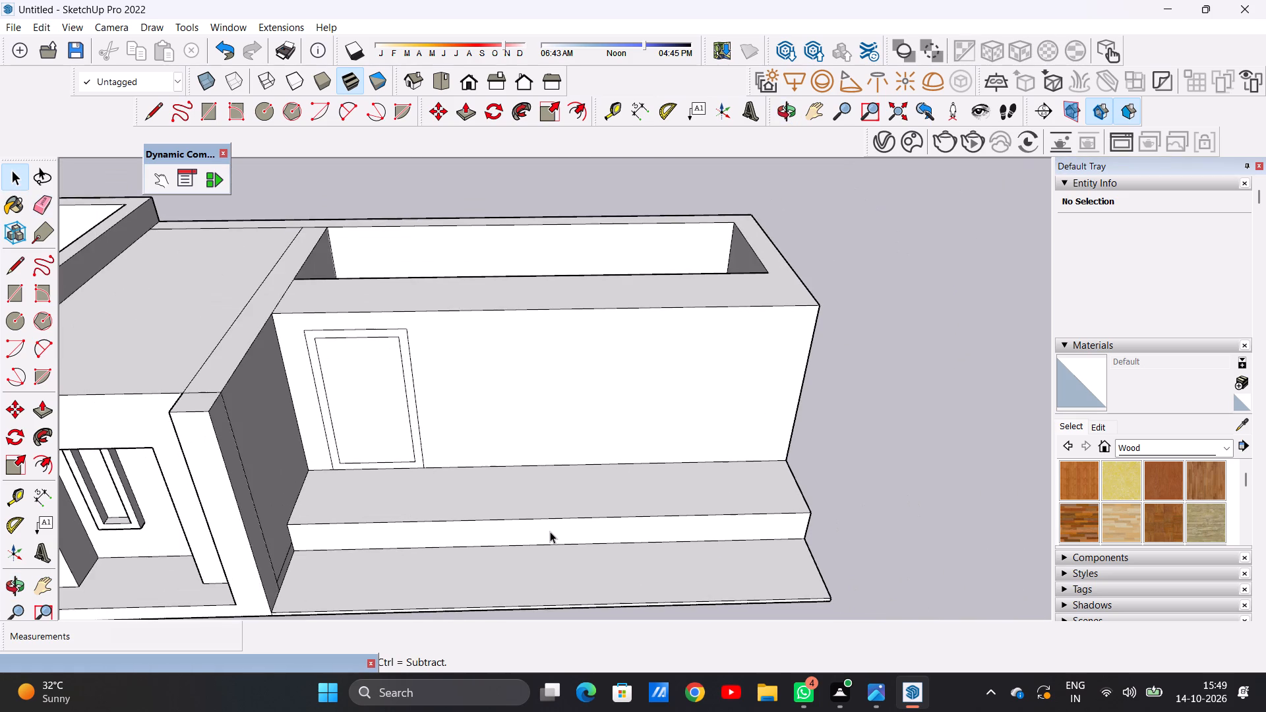
{"action": "scroll", "coordinate": [549, 531], "scroll_direction": "down", "scroll_amount": 2}
{"action": "scroll", "coordinate": [554, 564], "scroll_direction": "up", "scroll_amount": 6}
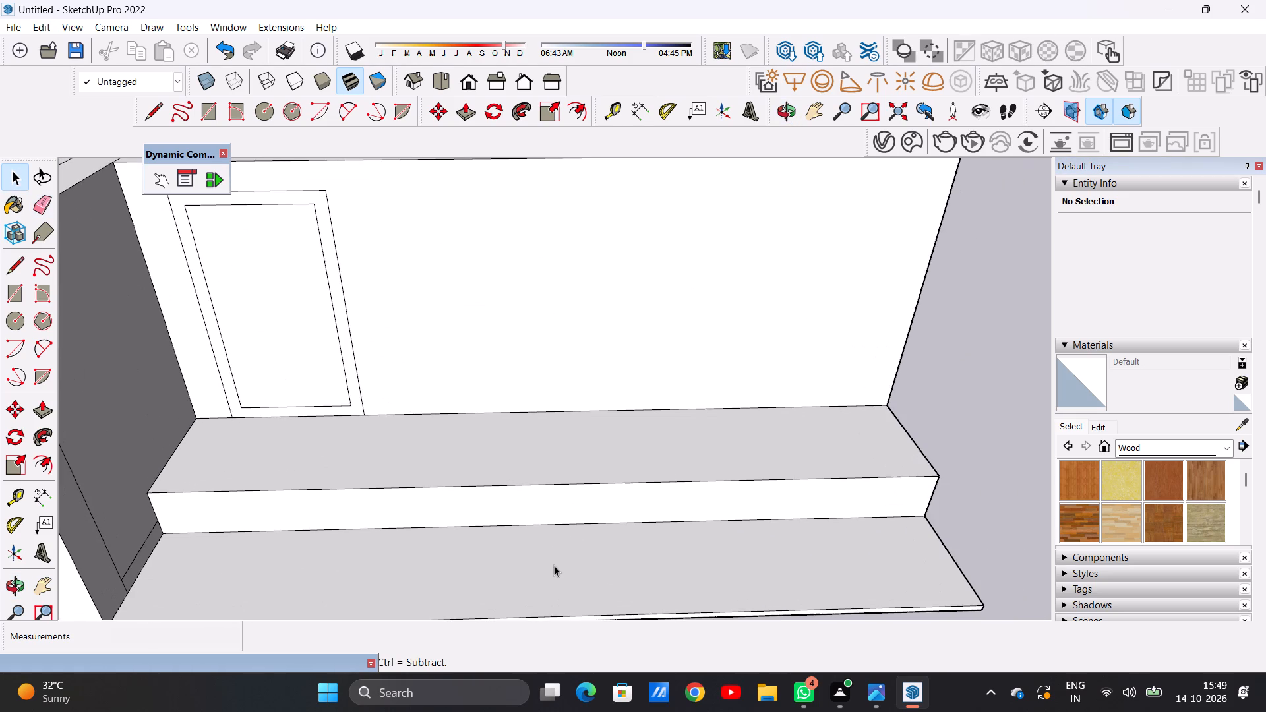
{"action": "scroll", "coordinate": [483, 509], "scroll_direction": "down", "scroll_amount": 4}
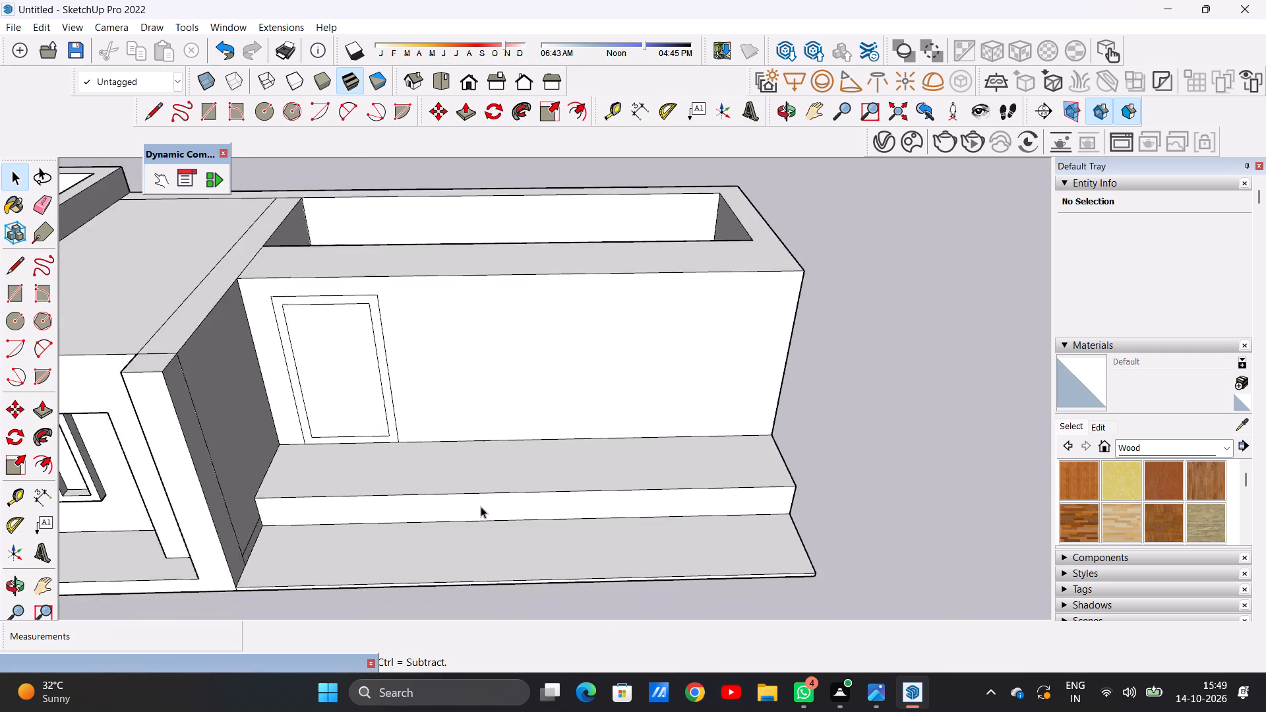
{"action": "scroll", "coordinate": [481, 506], "scroll_direction": "down", "scroll_amount": 2}
{"action": "scroll", "coordinate": [482, 525], "scroll_direction": "up", "scroll_amount": 4}
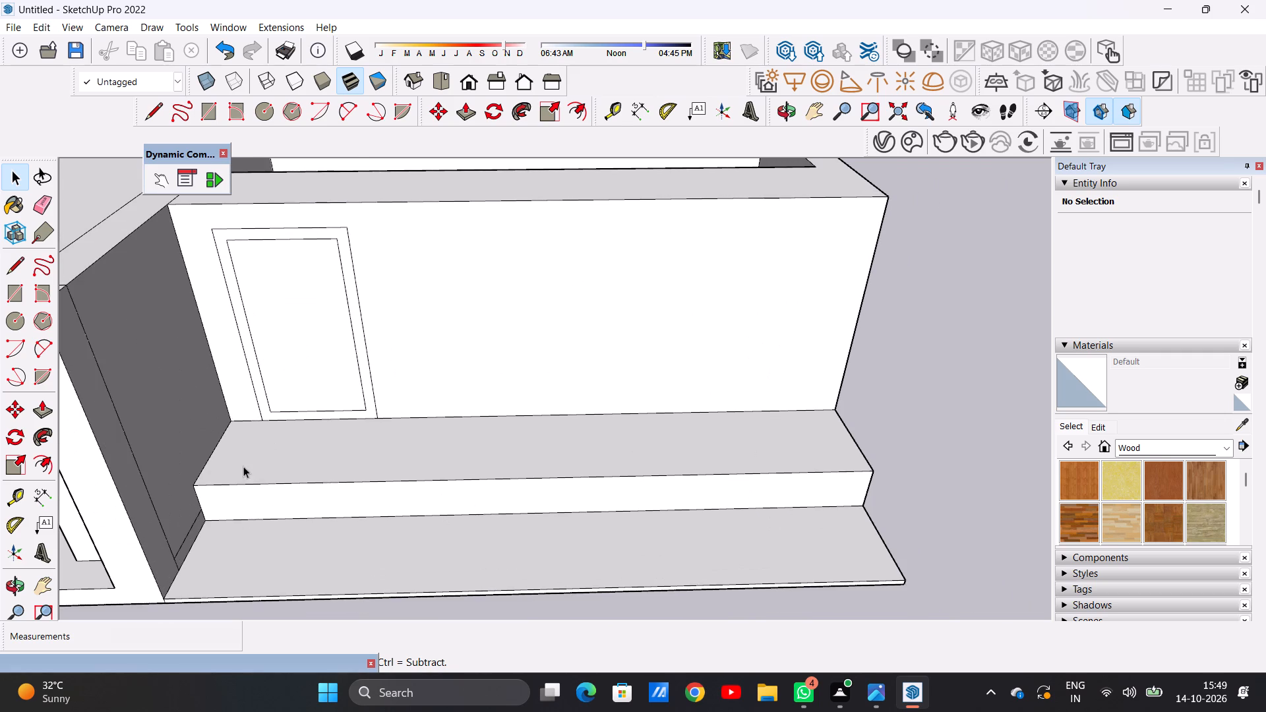
{"action": "scroll", "coordinate": [404, 457], "scroll_direction": "down", "scroll_amount": 4}
{"action": "middle_click_drag", "start_coordinate": [409, 489], "coordinate": [407, 583]}
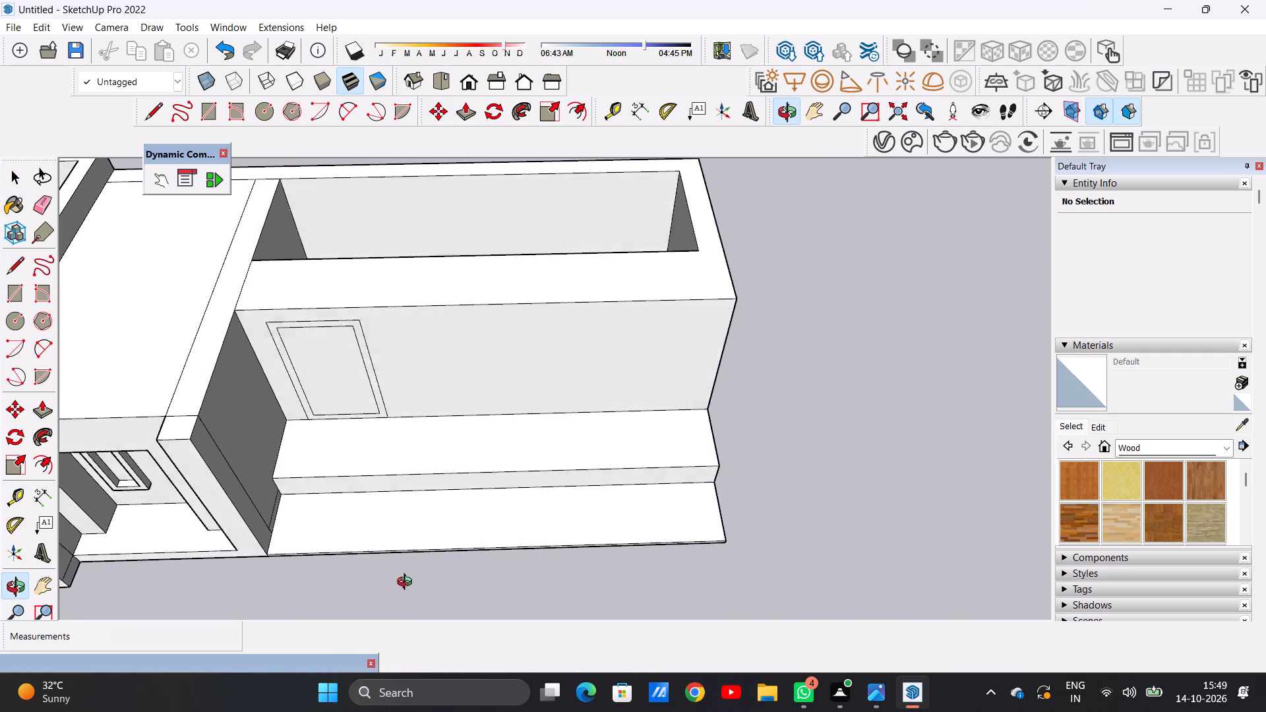
{"action": "middle_click_drag", "start_coordinate": [407, 583], "coordinate": [417, 403]}
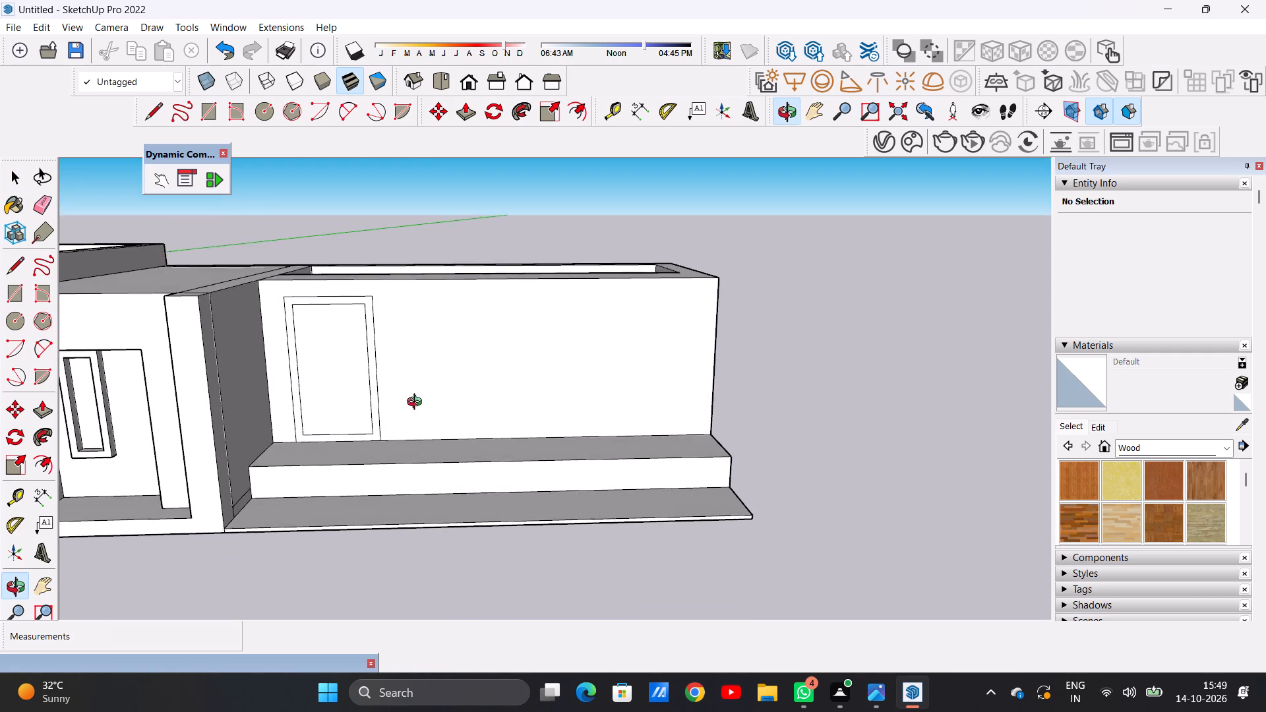
{"action": "middle_click_drag", "start_coordinate": [417, 403], "coordinate": [407, 436]}
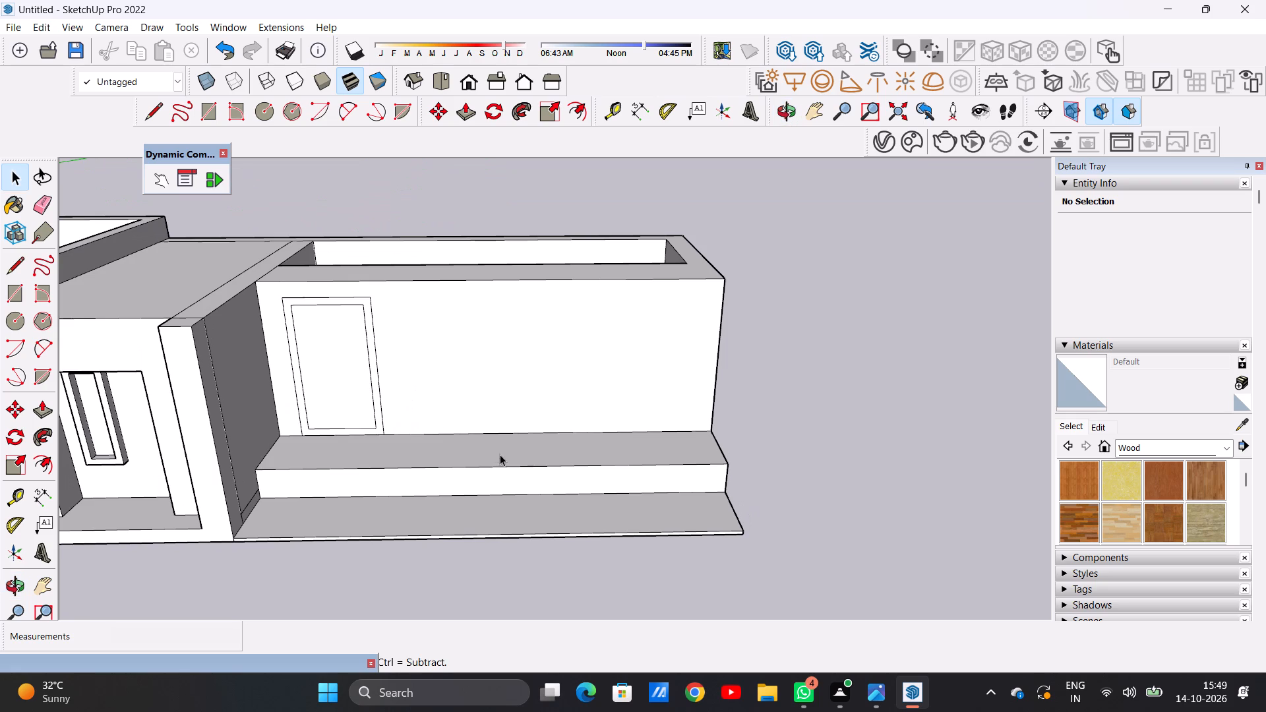
{"action": "scroll", "coordinate": [507, 461], "scroll_direction": "down", "scroll_amount": 8}
{"action": "middle_click_drag", "start_coordinate": [467, 441], "coordinate": [457, 404]}
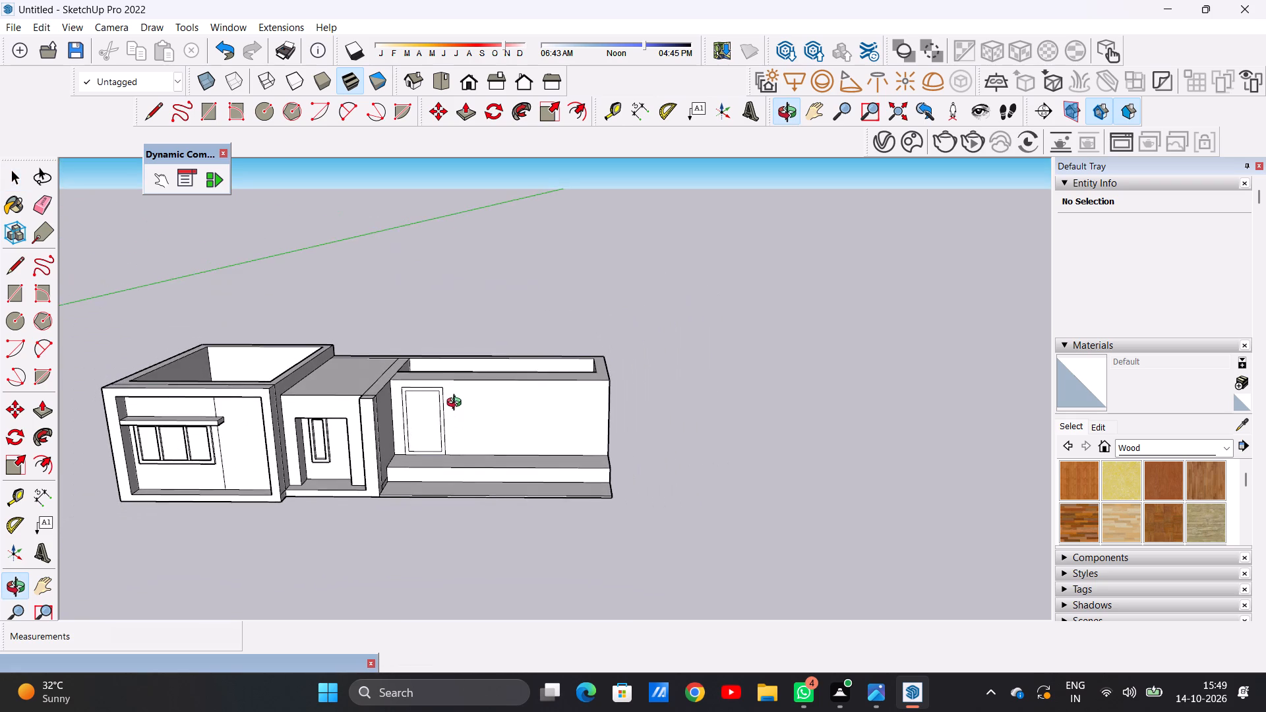
{"action": "middle_click_drag", "start_coordinate": [457, 404], "coordinate": [447, 419]}
{"action": "scroll", "coordinate": [447, 419], "scroll_direction": "up", "scroll_amount": 2}
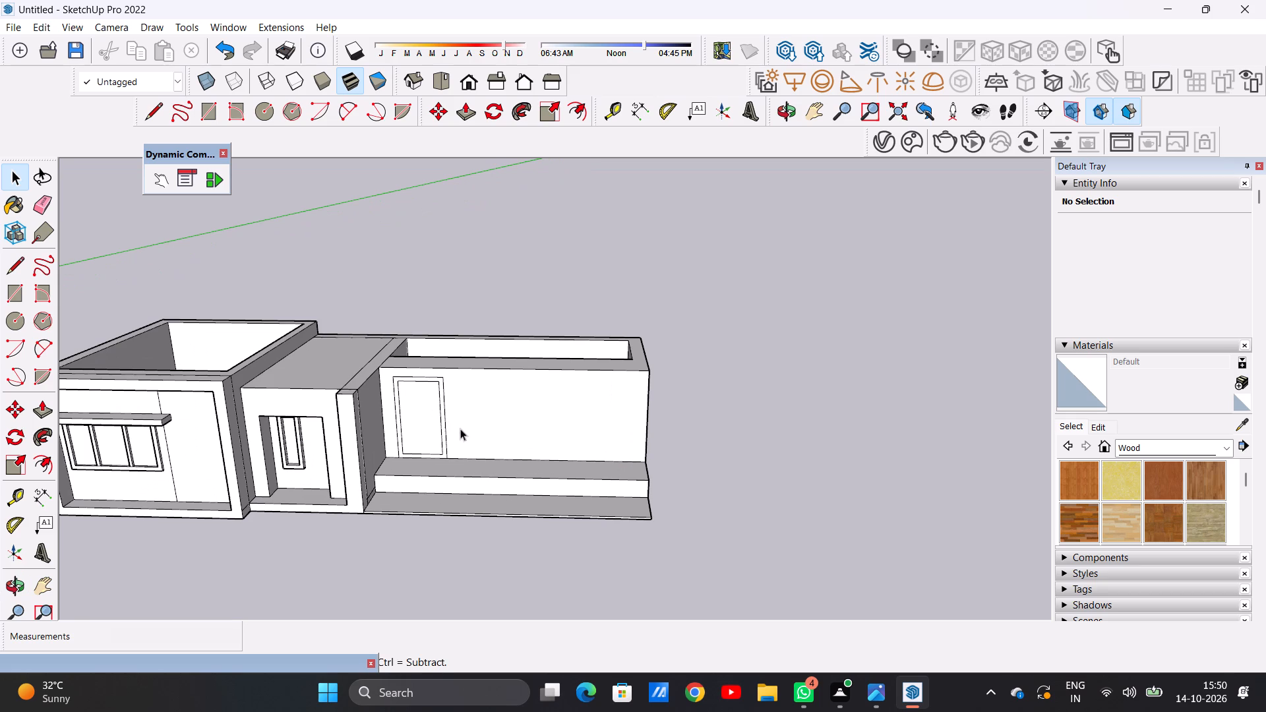
{"action": "scroll", "coordinate": [472, 438], "scroll_direction": "down", "scroll_amount": 1}
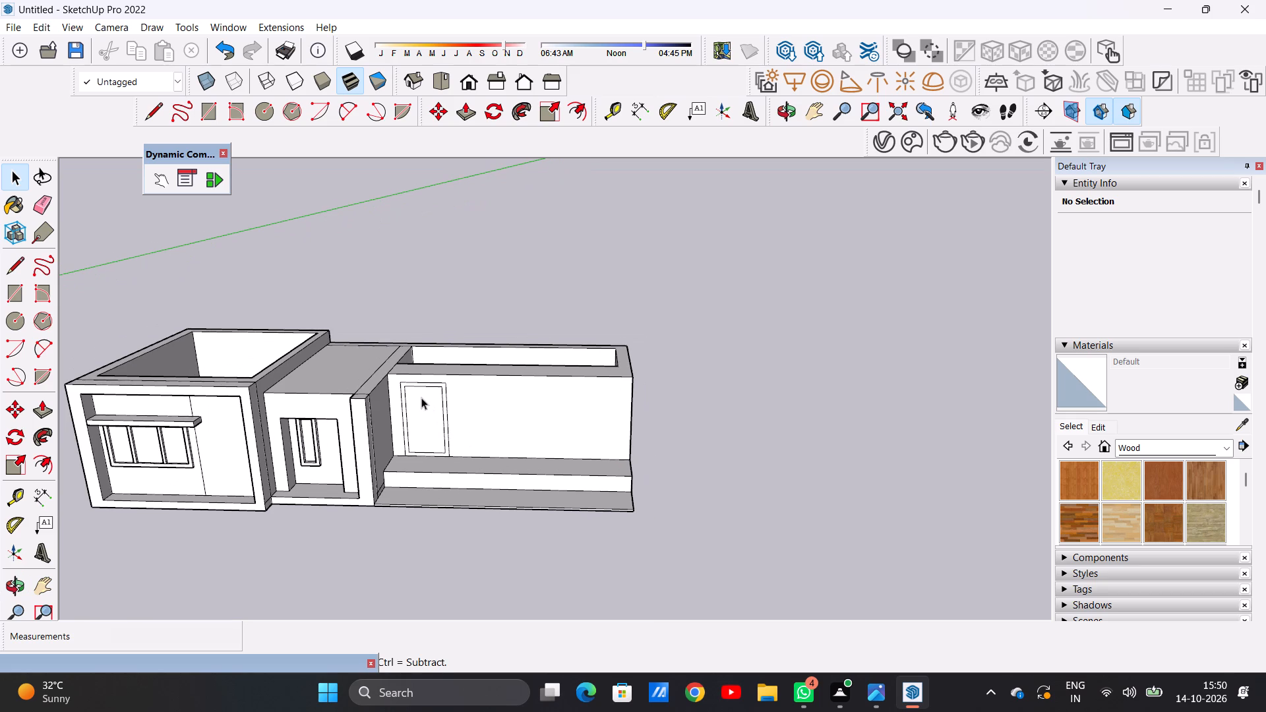
{"action": "scroll", "coordinate": [421, 398], "scroll_direction": "up", "scroll_amount": 6}
{"action": "middle_click_drag", "start_coordinate": [432, 425], "coordinate": [440, 343]}
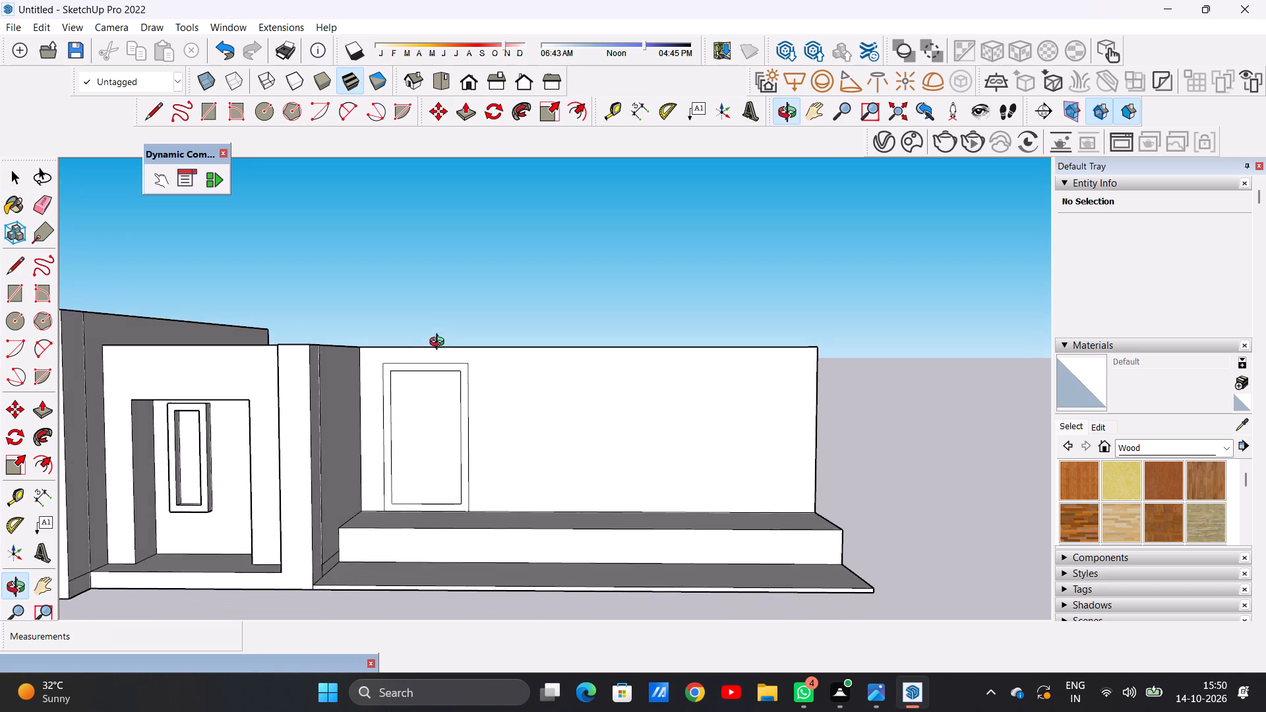
{"action": "middle_click_drag", "start_coordinate": [440, 343], "coordinate": [458, 340]}
{"action": "scroll", "coordinate": [458, 385], "scroll_direction": "up", "scroll_amount": 2}
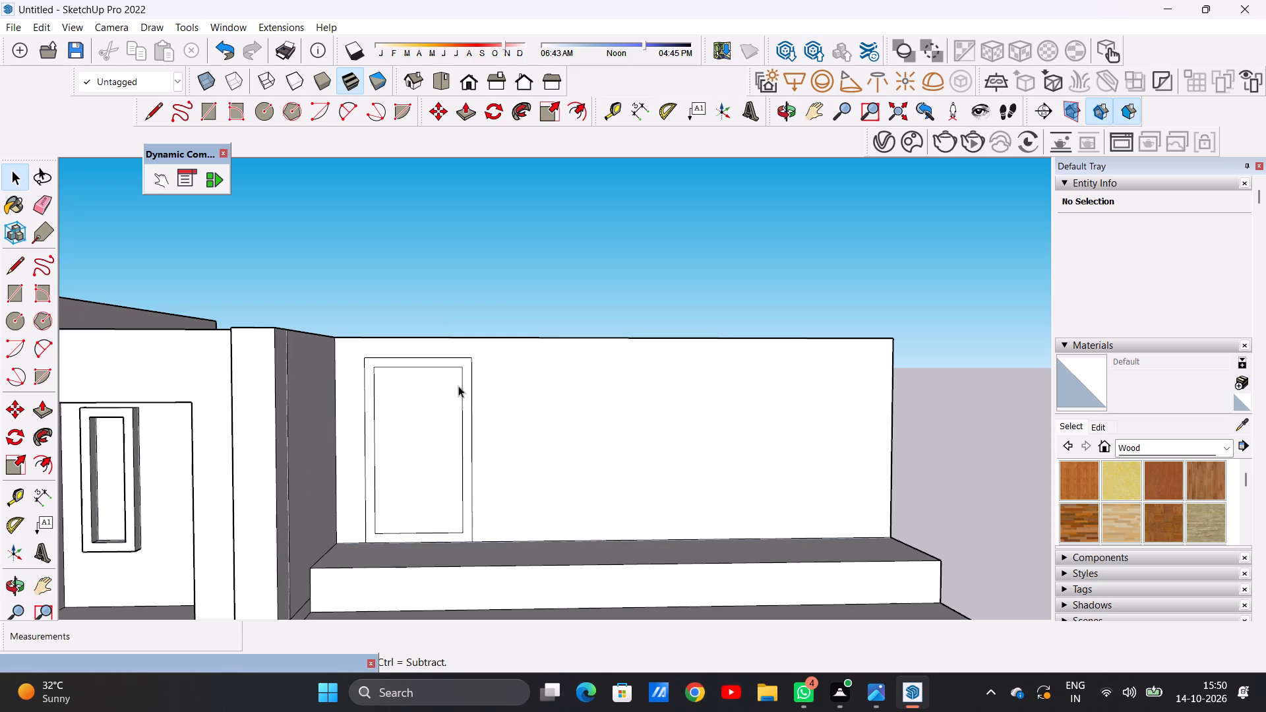
{"action": "scroll", "coordinate": [468, 446], "scroll_direction": "down", "scroll_amount": 3}
{"action": "middle_click_drag", "start_coordinate": [502, 429], "coordinate": [491, 503]}
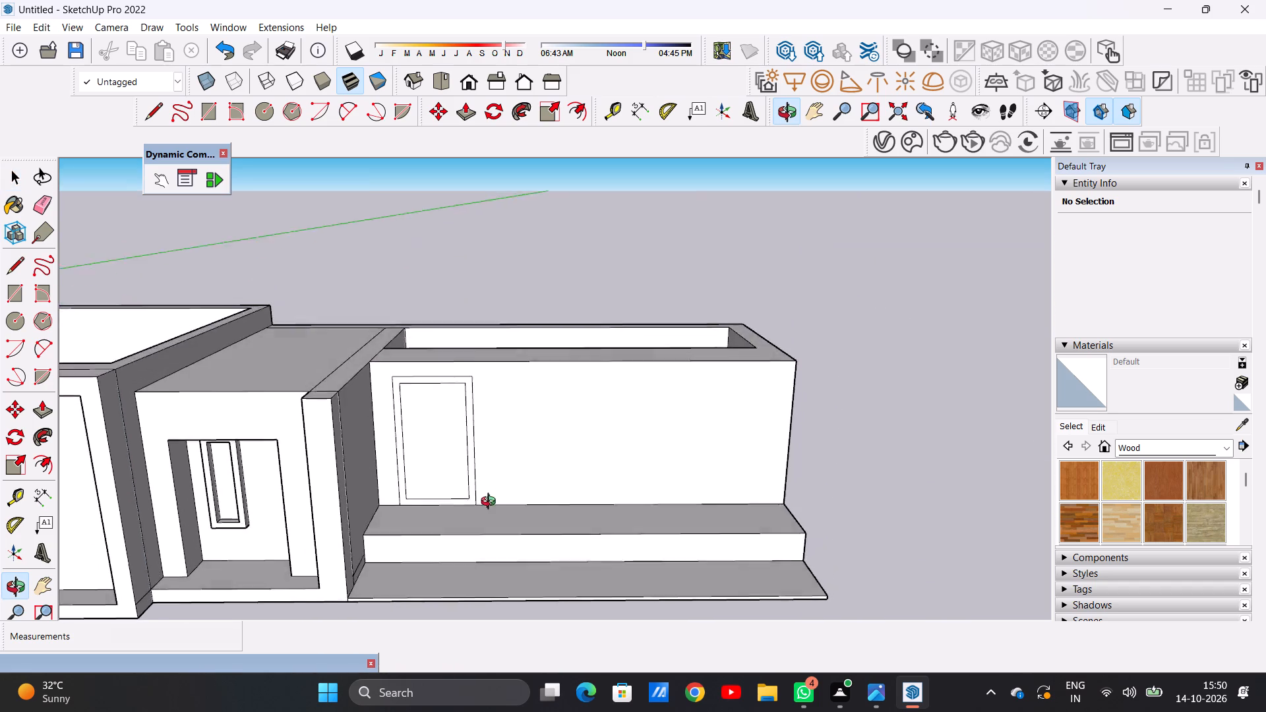
{"action": "middle_click_drag", "start_coordinate": [491, 503], "coordinate": [489, 554]}
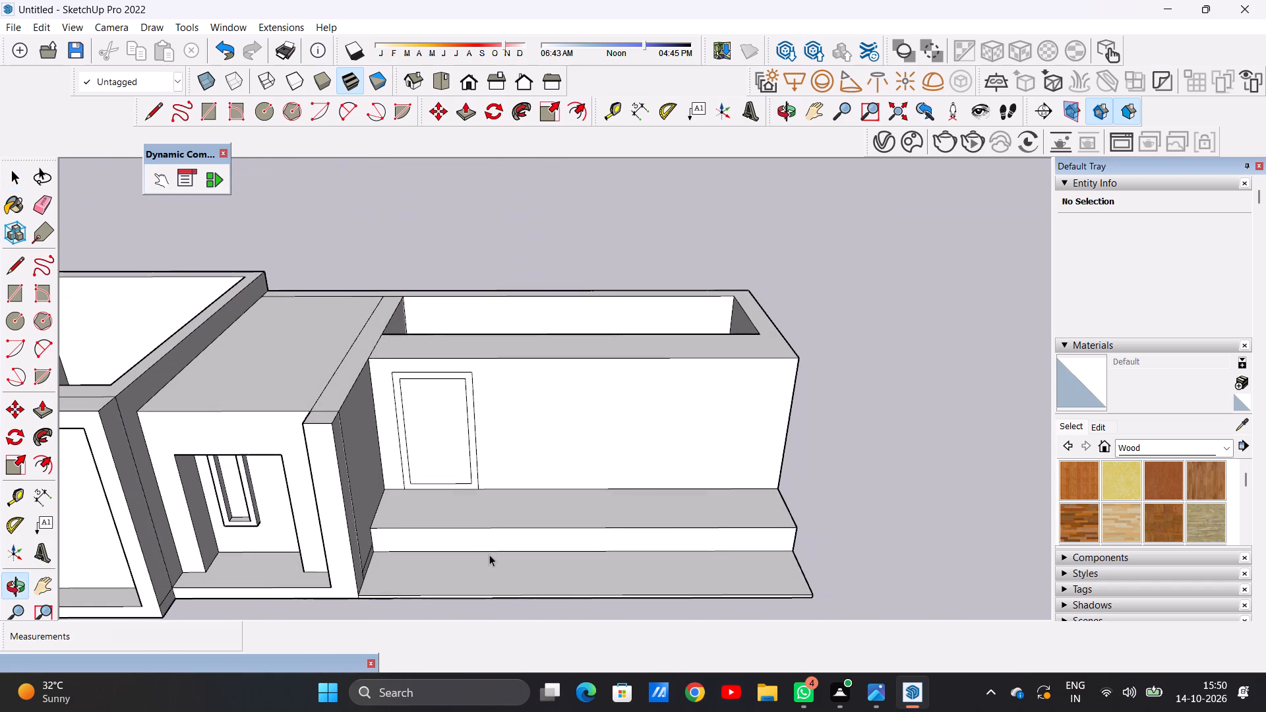
{"action": "middle_click_drag", "start_coordinate": [514, 576], "coordinate": [504, 530]}
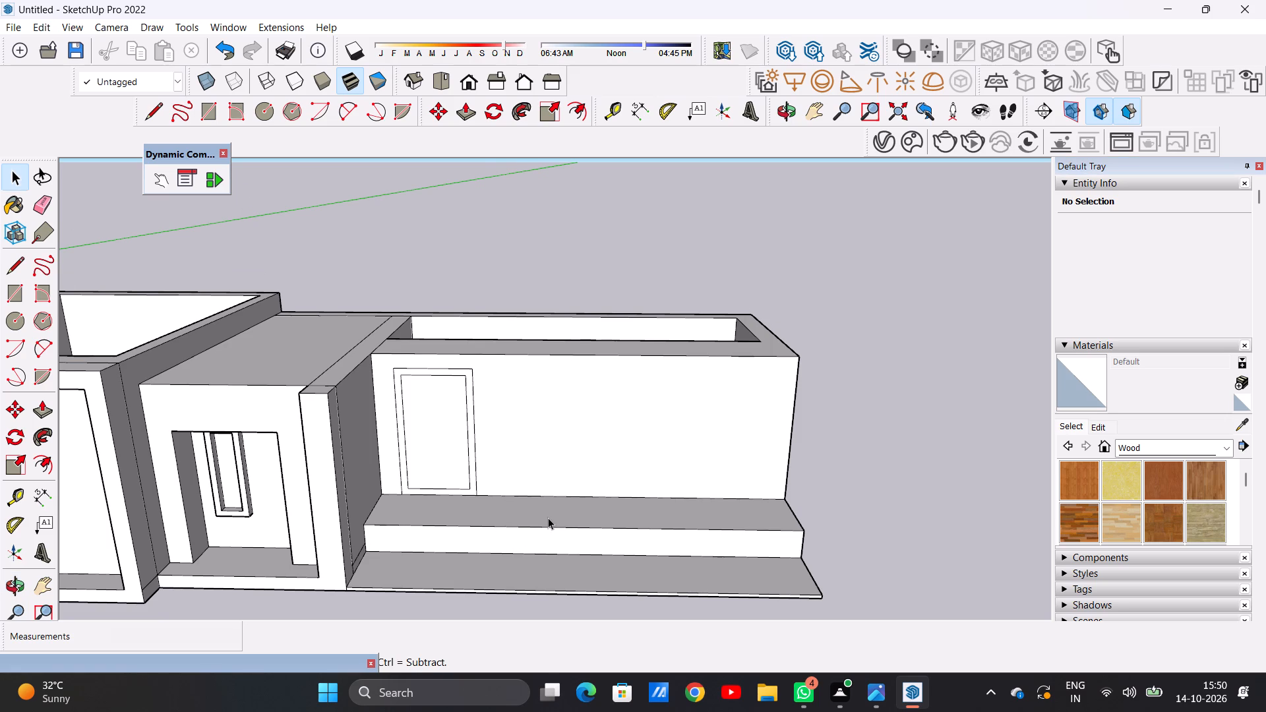
{"action": "scroll", "coordinate": [548, 518], "scroll_direction": "down", "scroll_amount": 3}
{"action": "scroll", "coordinate": [608, 565], "scroll_direction": "up", "scroll_amount": 5}
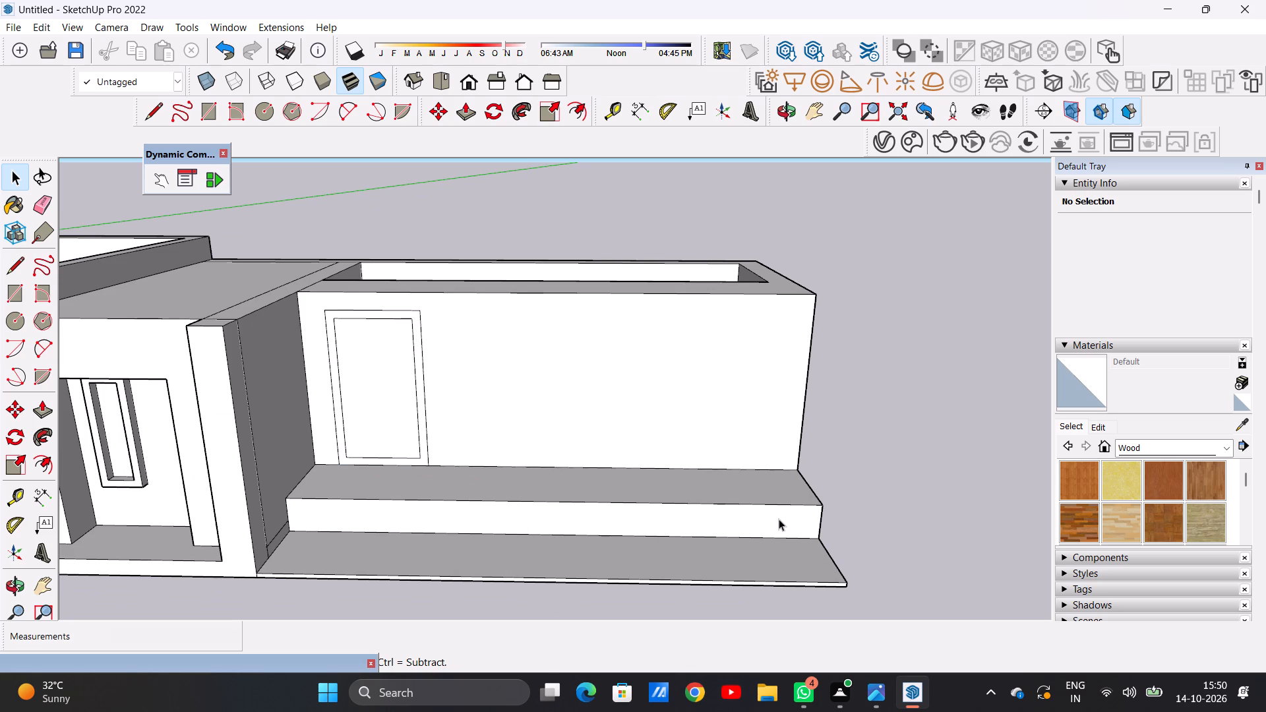
{"action": "scroll", "coordinate": [777, 519], "scroll_direction": "down", "scroll_amount": 5}
{"action": "middle_click_drag", "start_coordinate": [862, 506], "coordinate": [781, 492]}
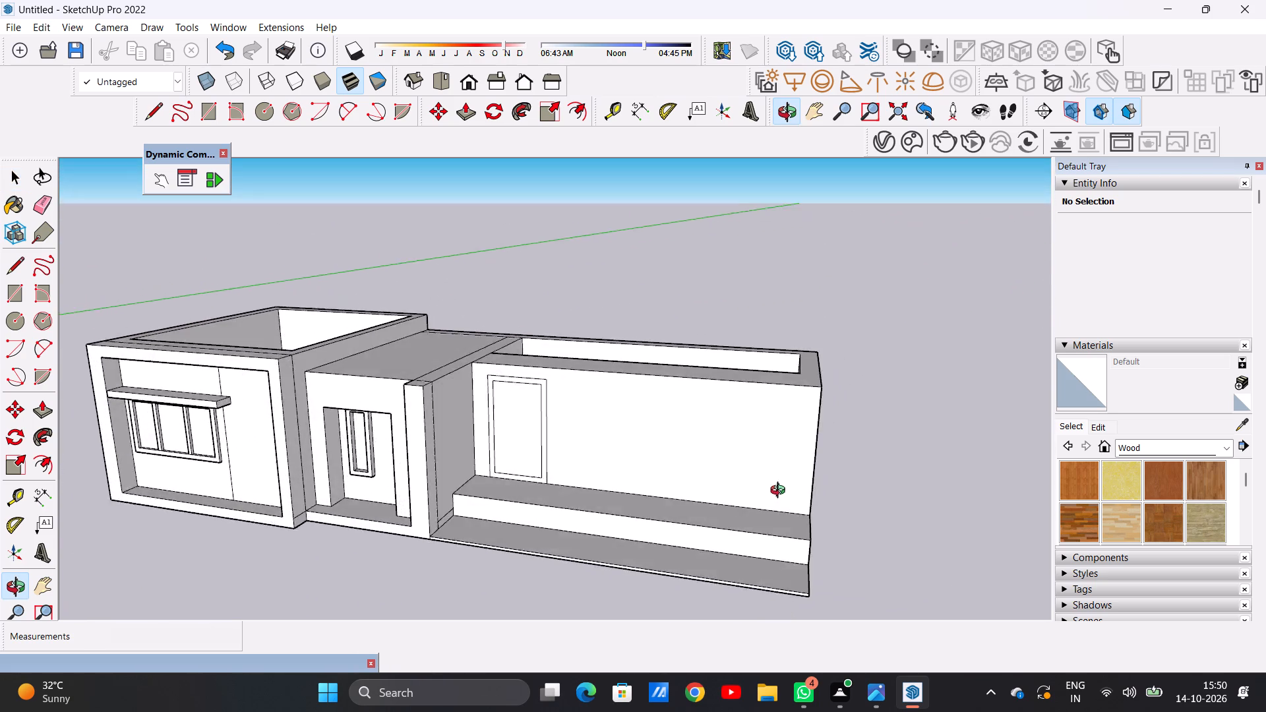
{"action": "middle_click_drag", "start_coordinate": [781, 492], "coordinate": [843, 434]}
Draw a rectangle about 10' 3/4" by 6' 9 13/16" on the long wall beside the doorway, above the landing.
{"action": "scroll", "coordinate": [591, 419], "scroll_direction": "up", "scroll_amount": 2}
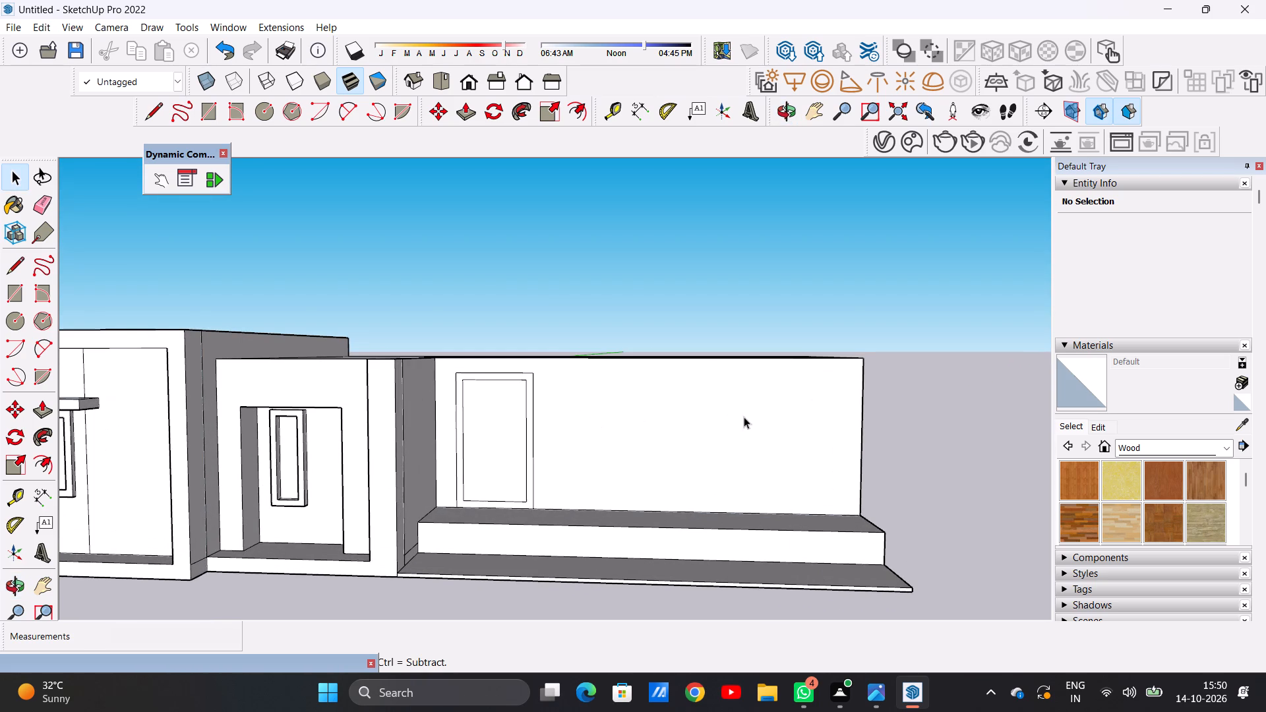
{"action": "middle_click_drag", "start_coordinate": [744, 417], "coordinate": [760, 413]}
{"action": "key", "text": "r"}
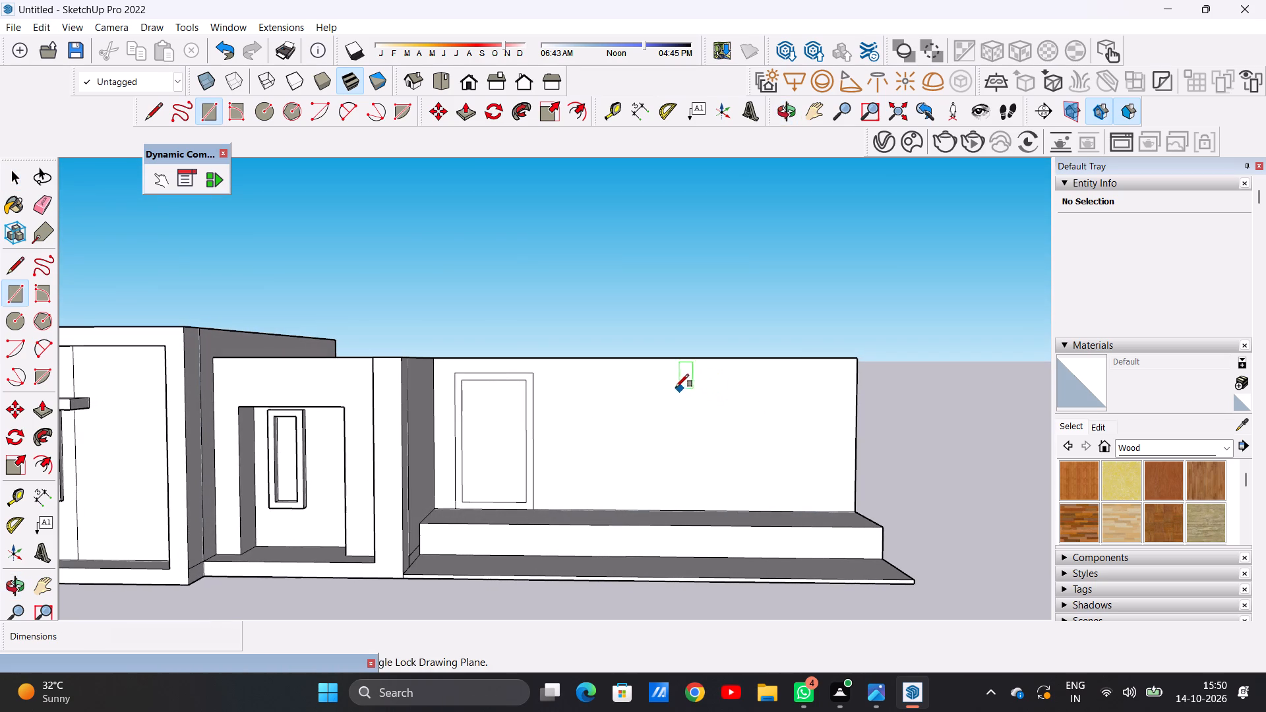
{"action": "left_click", "coordinate": [626, 376]}
{"action": "left_click", "coordinate": [800, 494]}
{"action": "key", "text": "space"}
Offset the new rectangle inward about 6 1/4" to form a window frame border.
{"action": "scroll", "coordinate": [799, 470], "scroll_direction": "up", "scroll_amount": 3}
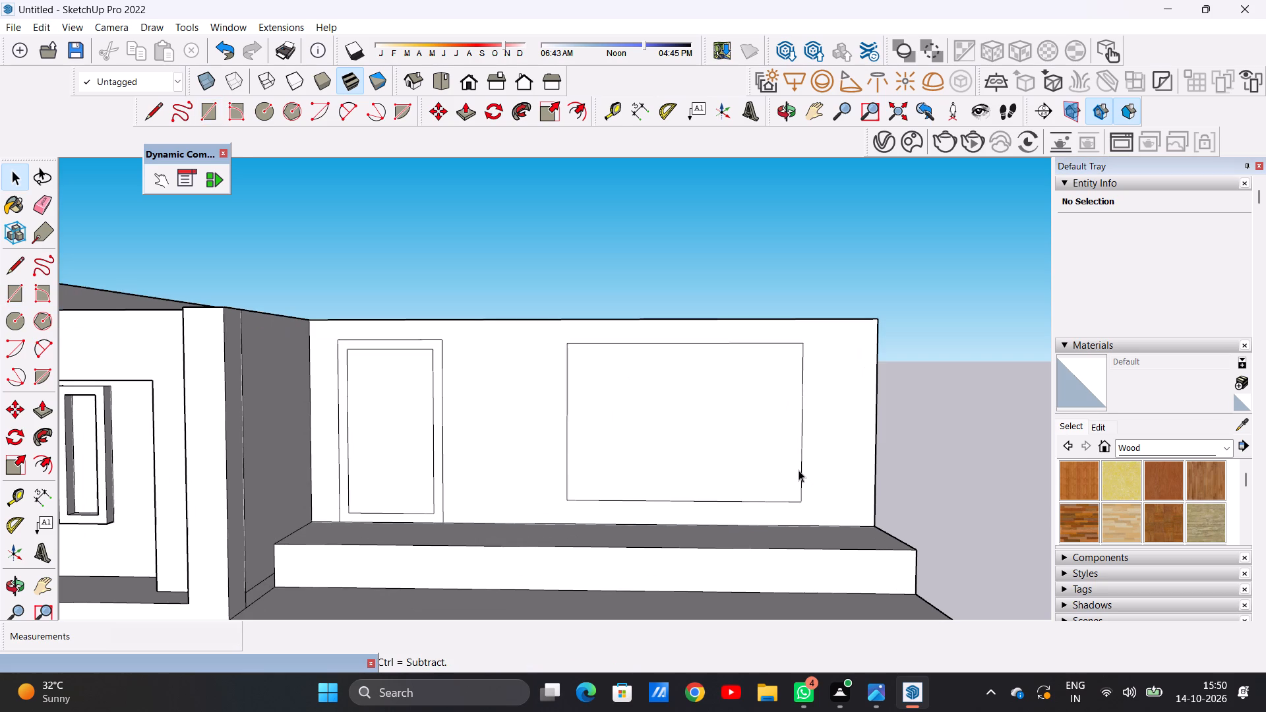
{"action": "type", "text": "OF"}
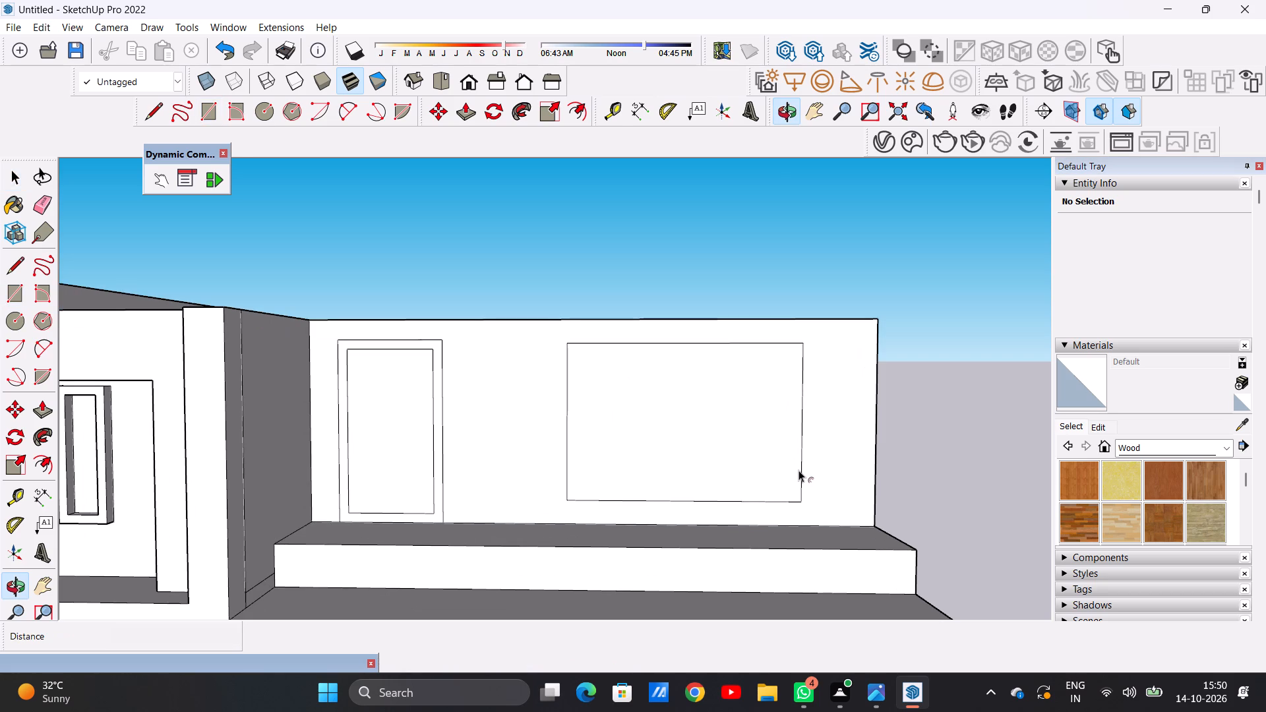
{"action": "left_click", "coordinate": [628, 383]}
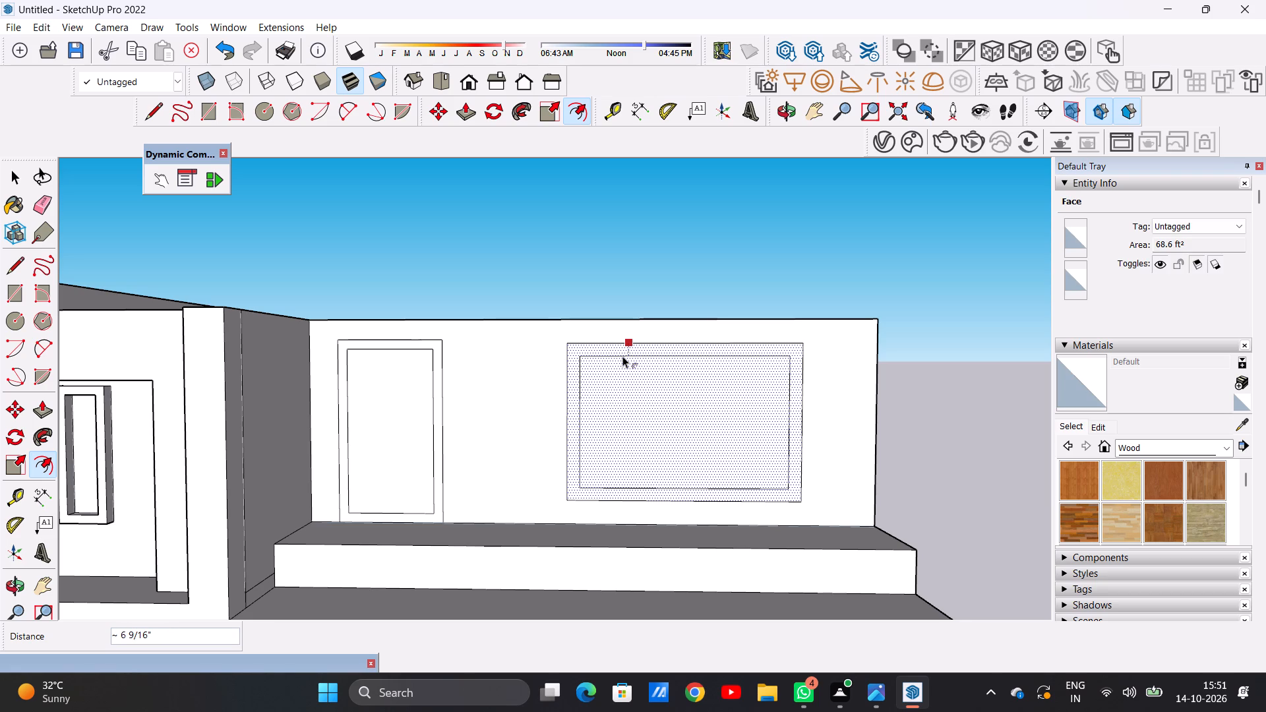
{"action": "left_click", "coordinate": [623, 355]}
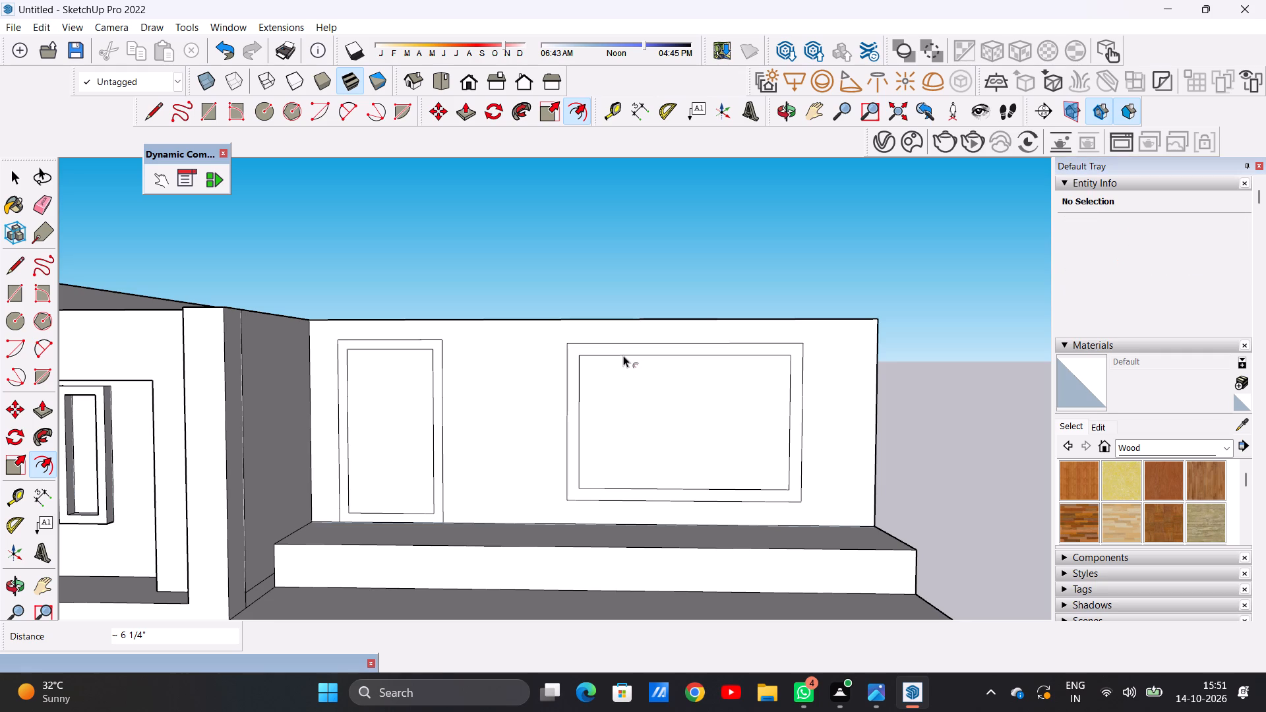
{"action": "key", "text": "space"}
Draw a vertical line about 5' 9 5/16" long across the window's inner rectangle, roughly a quarter of the way from its doorway side.
{"action": "type", "text": "L"}
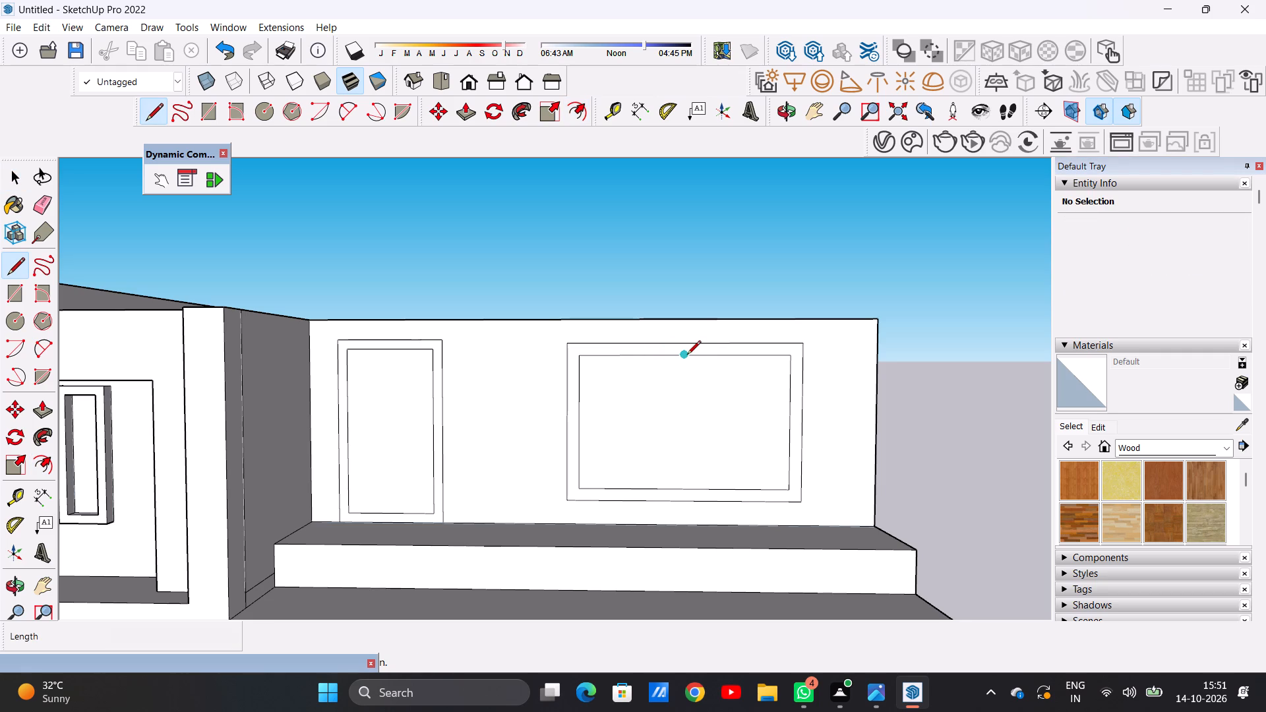
{"action": "left_click", "coordinate": [634, 352]}
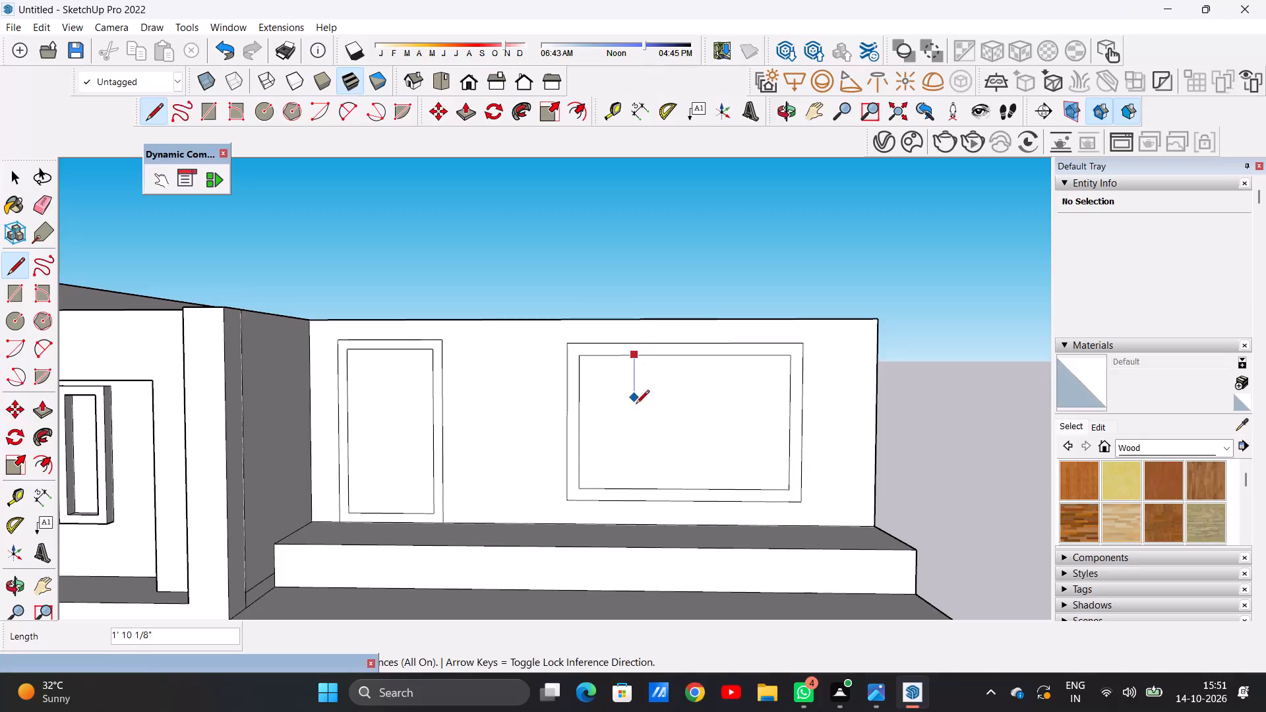
{"action": "left_click", "coordinate": [636, 489]}
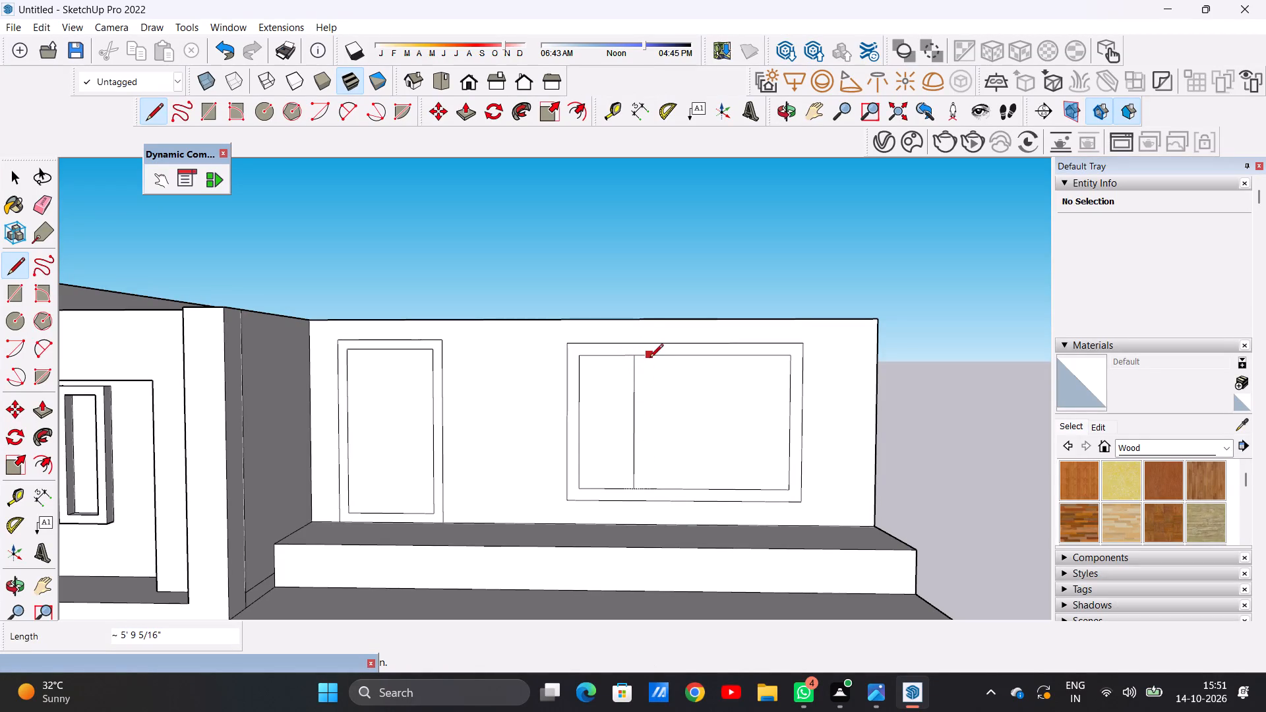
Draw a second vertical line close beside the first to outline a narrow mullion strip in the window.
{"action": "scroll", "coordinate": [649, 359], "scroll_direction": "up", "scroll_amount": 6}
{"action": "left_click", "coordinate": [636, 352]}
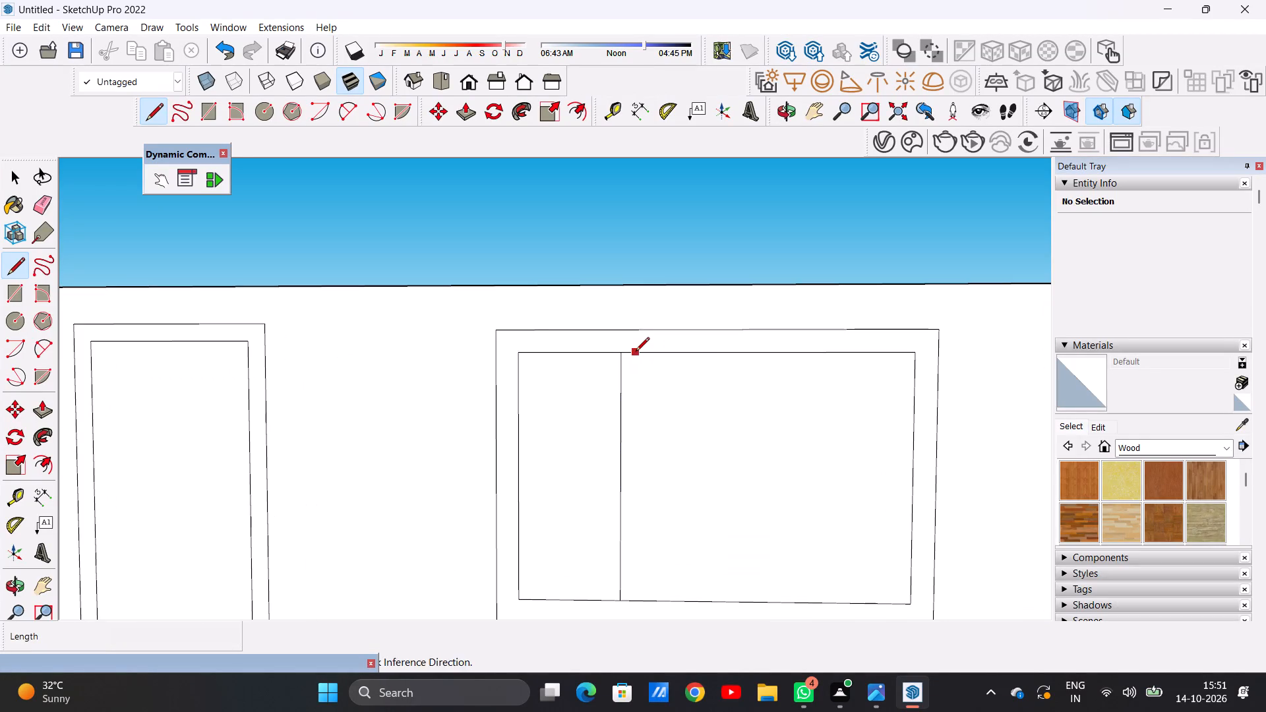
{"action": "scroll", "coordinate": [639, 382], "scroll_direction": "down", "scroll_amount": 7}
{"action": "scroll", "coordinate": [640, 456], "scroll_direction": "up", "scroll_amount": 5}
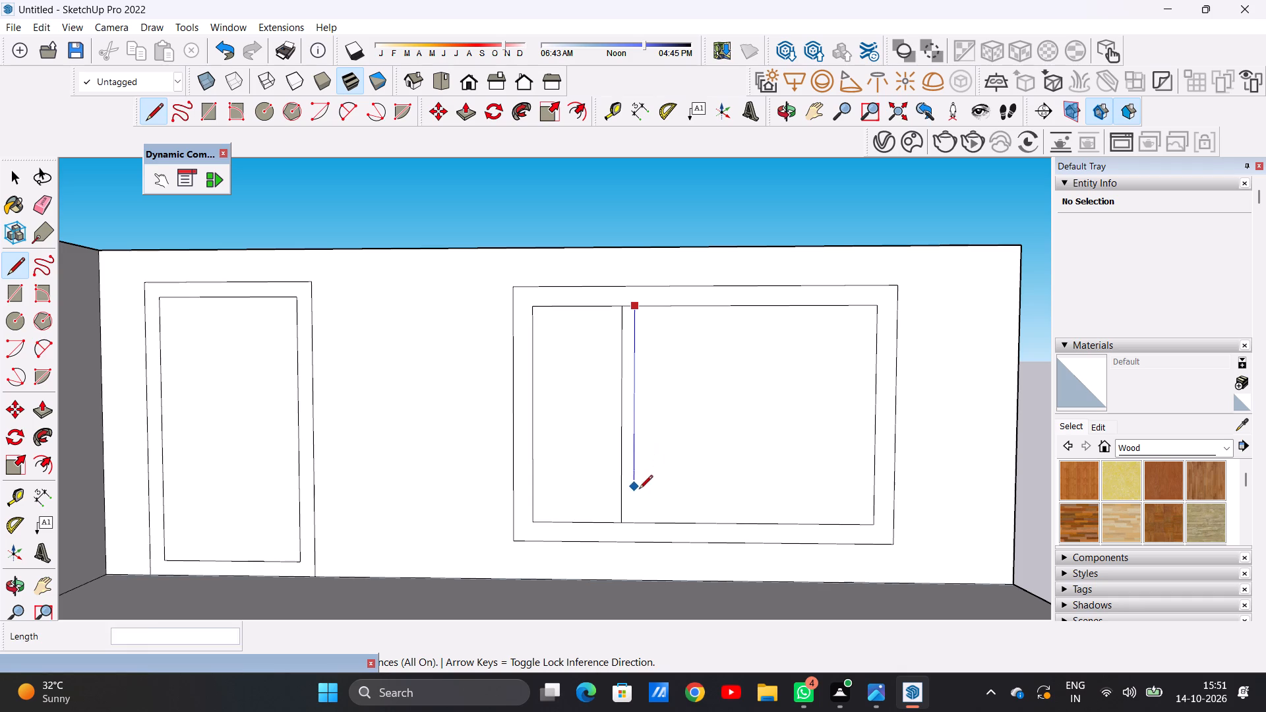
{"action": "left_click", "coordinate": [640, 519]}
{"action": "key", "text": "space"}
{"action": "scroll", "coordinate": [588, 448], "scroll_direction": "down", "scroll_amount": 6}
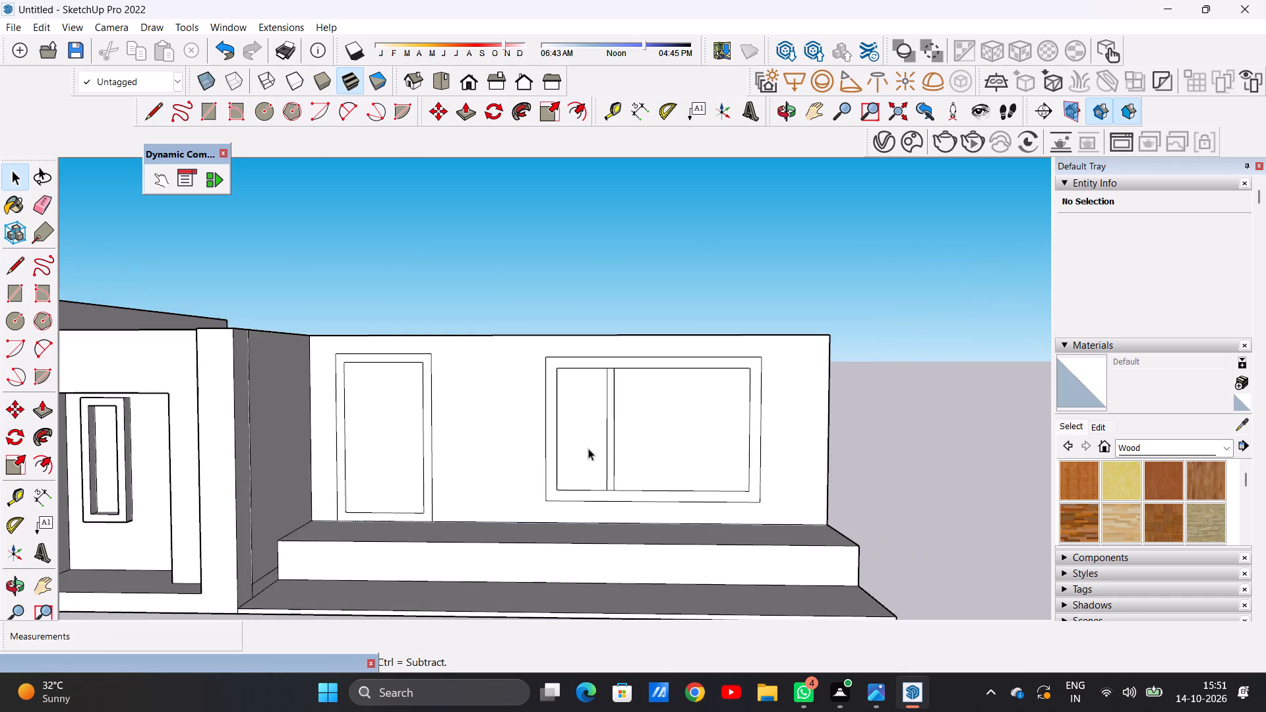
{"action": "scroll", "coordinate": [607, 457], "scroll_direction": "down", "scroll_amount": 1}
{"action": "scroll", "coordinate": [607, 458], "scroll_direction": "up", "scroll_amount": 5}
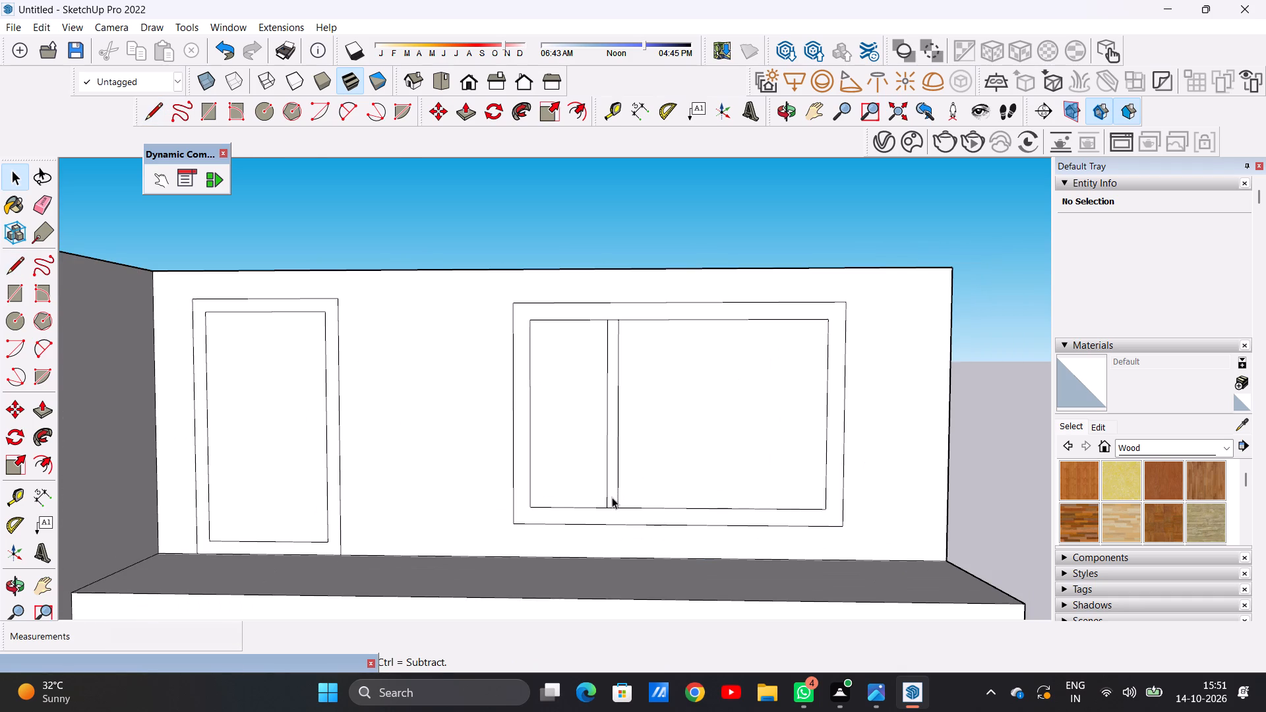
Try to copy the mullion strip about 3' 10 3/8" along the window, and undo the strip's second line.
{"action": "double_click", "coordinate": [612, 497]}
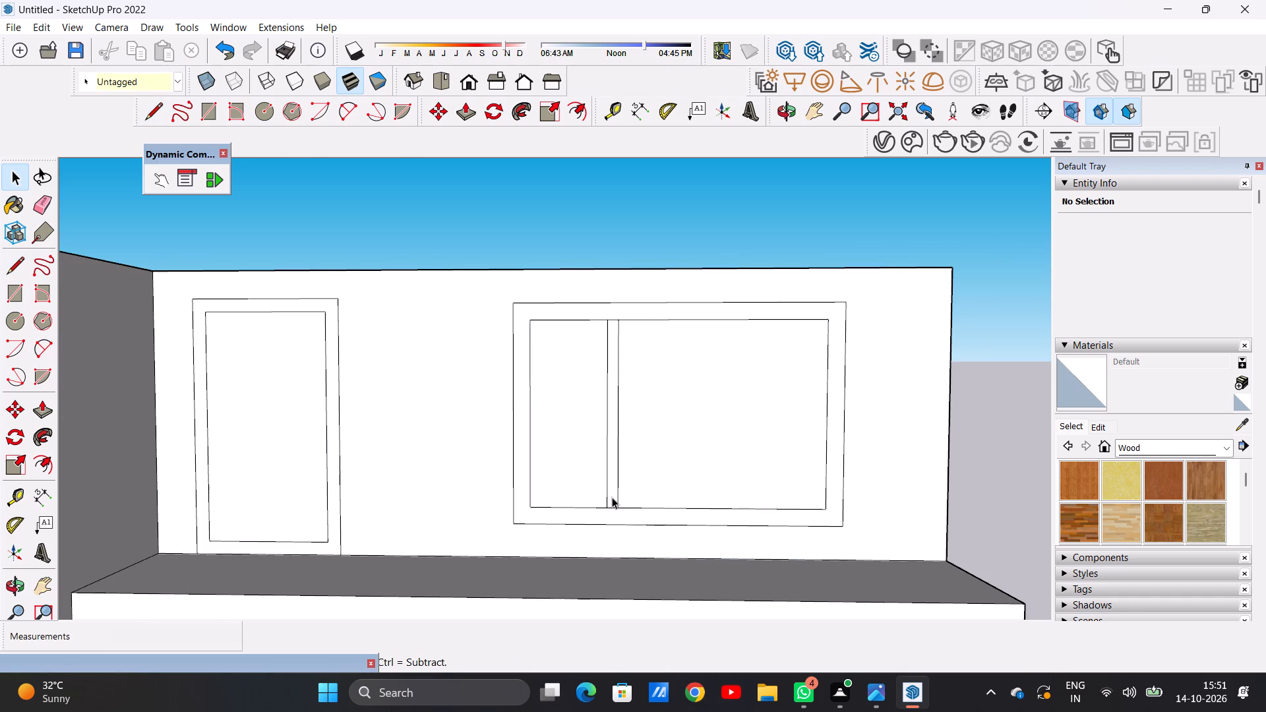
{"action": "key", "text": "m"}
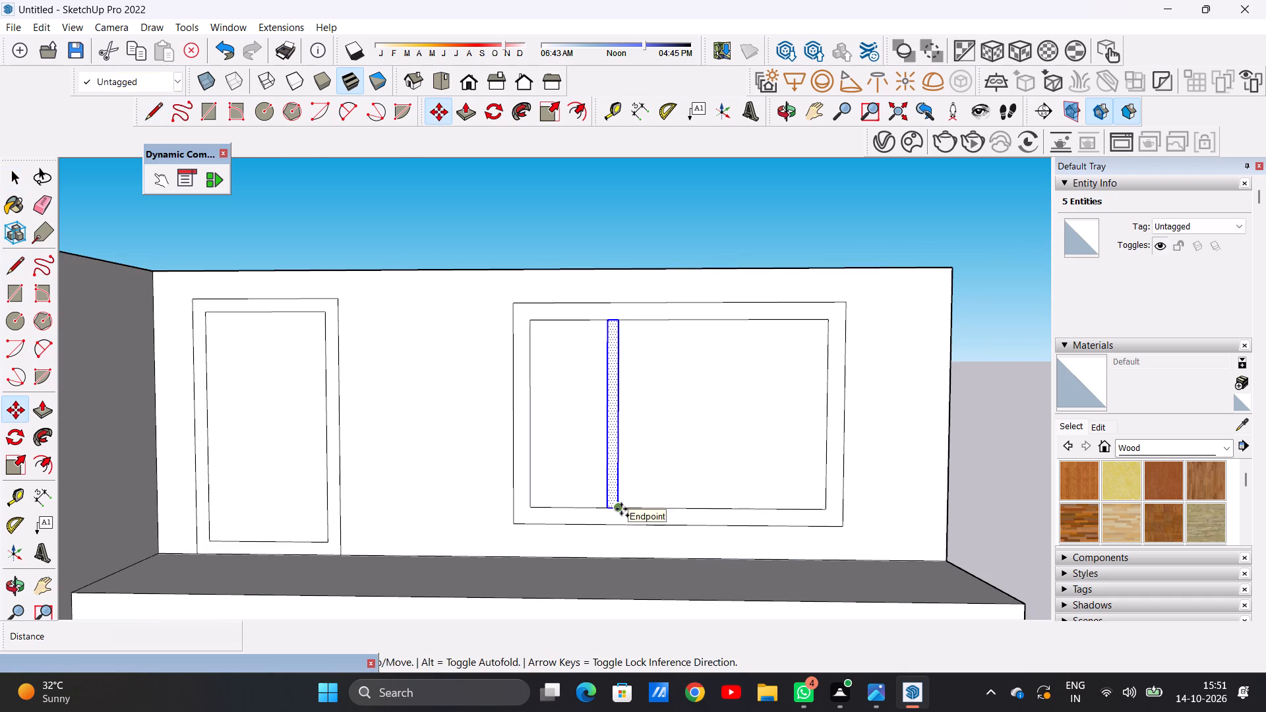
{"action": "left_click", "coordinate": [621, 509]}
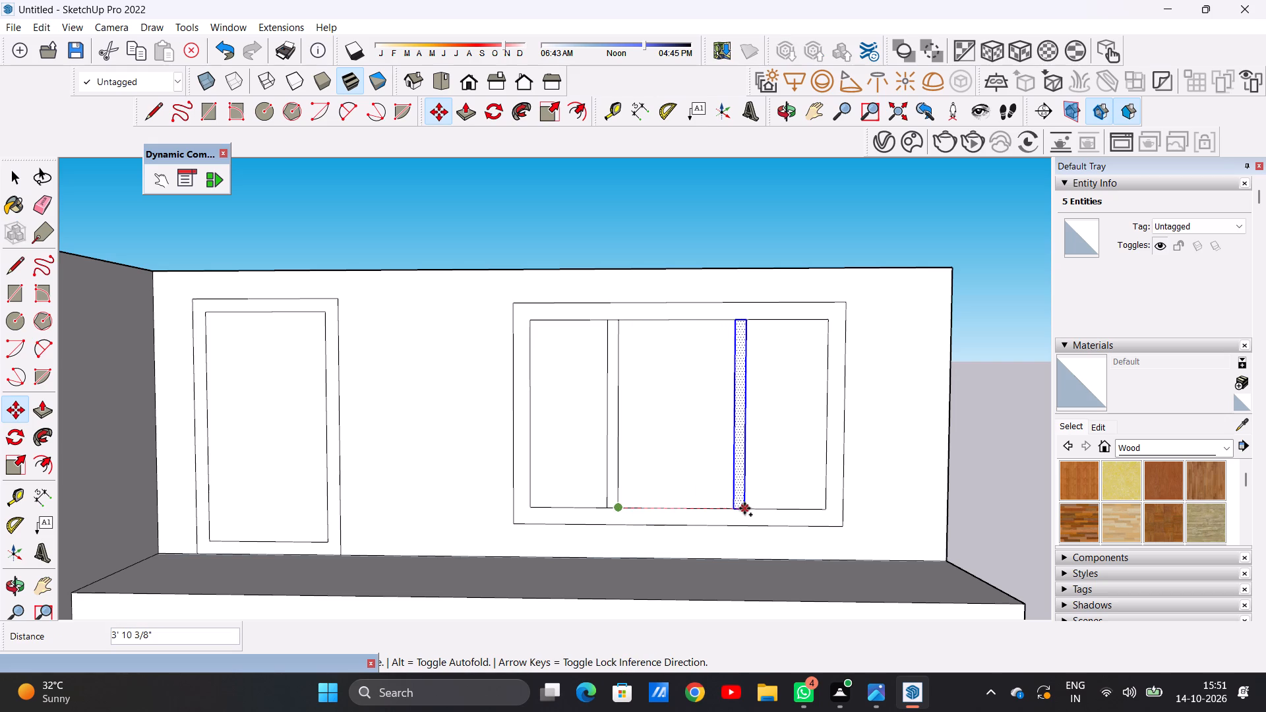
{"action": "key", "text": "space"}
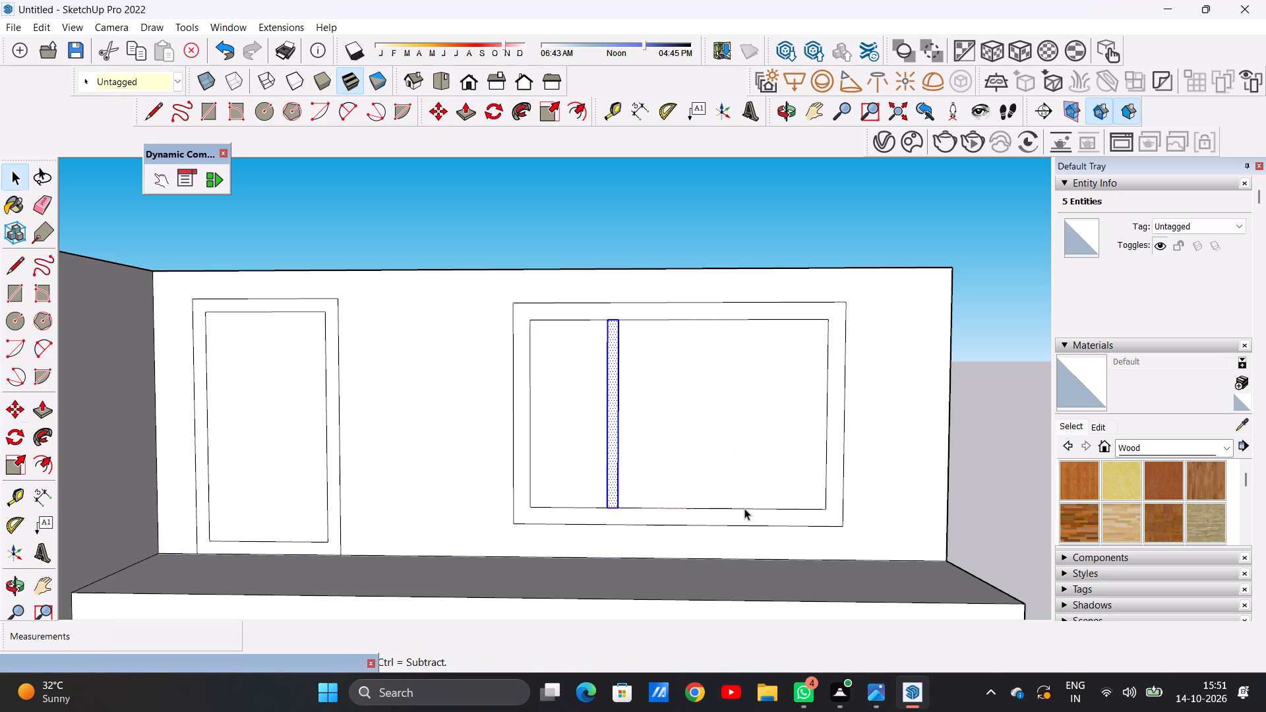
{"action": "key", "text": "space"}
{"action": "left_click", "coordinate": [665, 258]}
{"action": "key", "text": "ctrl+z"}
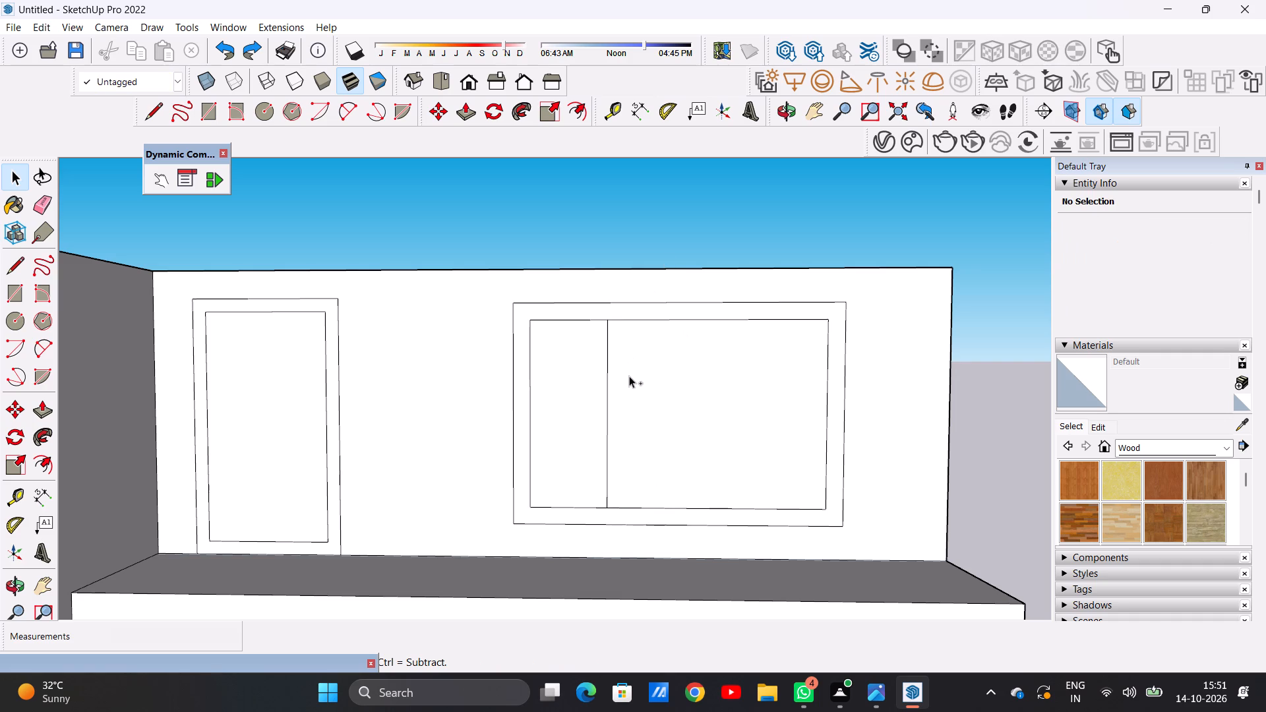
Draw a vertical line about 5' 9 5/16" long beside the window's dividing line to outline a slightly wider mullion strip.
{"action": "key", "text": "l"}
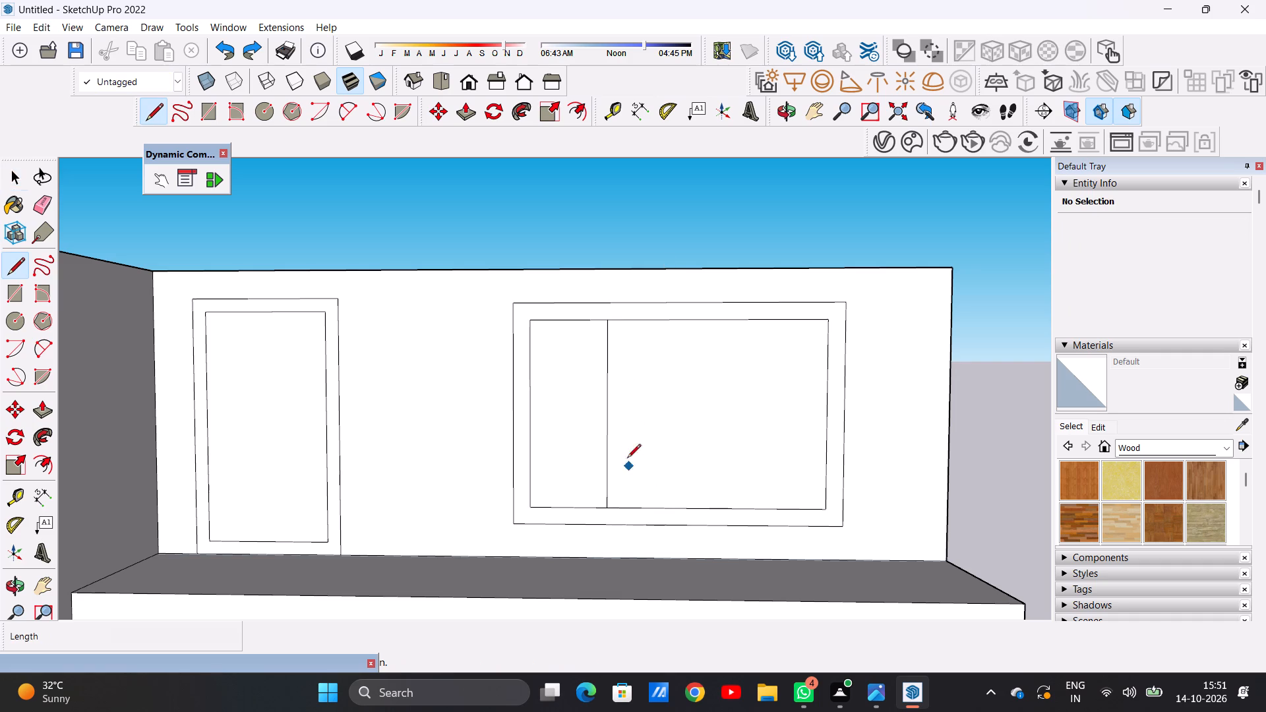
{"action": "left_click", "coordinate": [622, 320]}
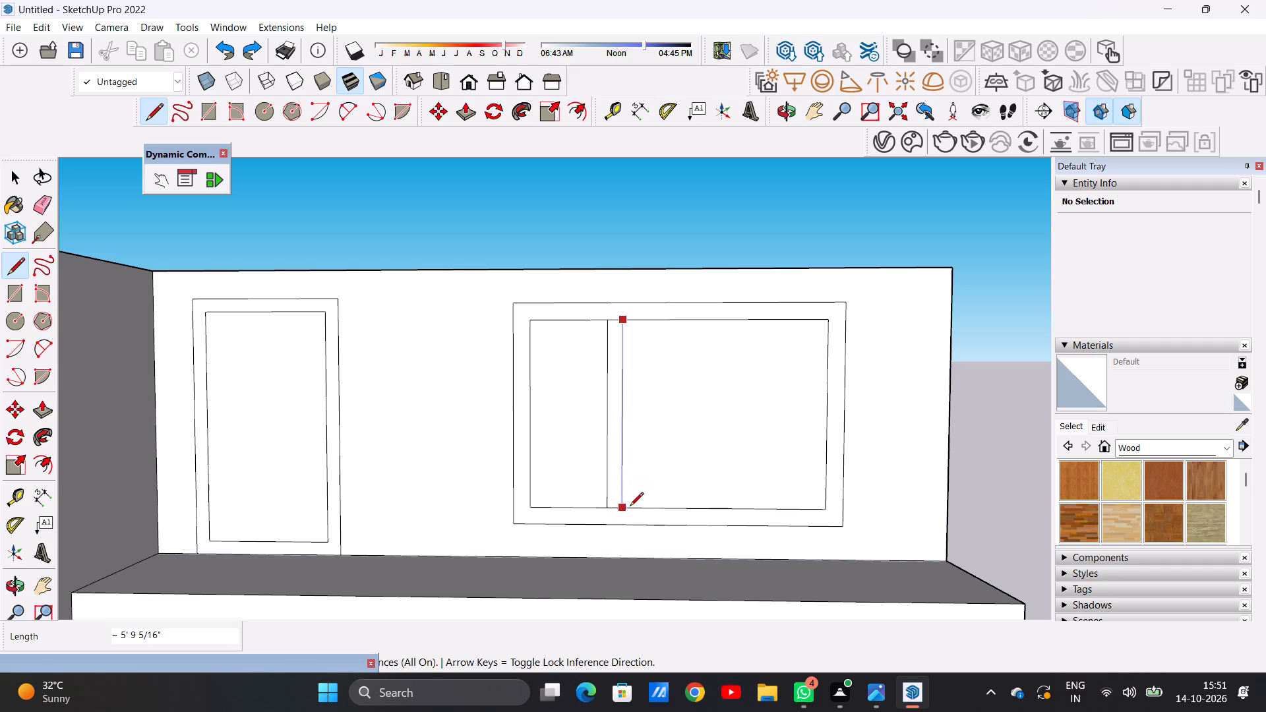
{"action": "left_click", "coordinate": [630, 507]}
{"action": "key", "text": "space"}
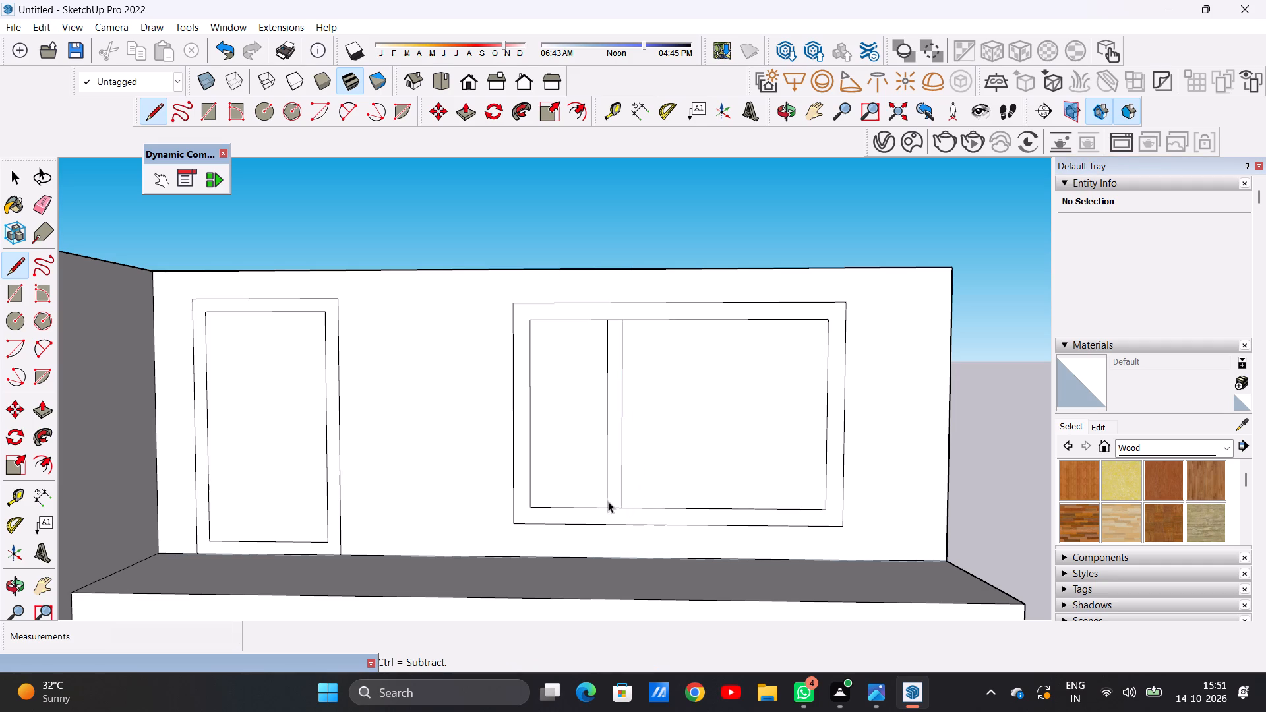
Move the mullion strip 3 3/8" toward the middle of the window.
{"action": "double_click", "coordinate": [611, 496]}
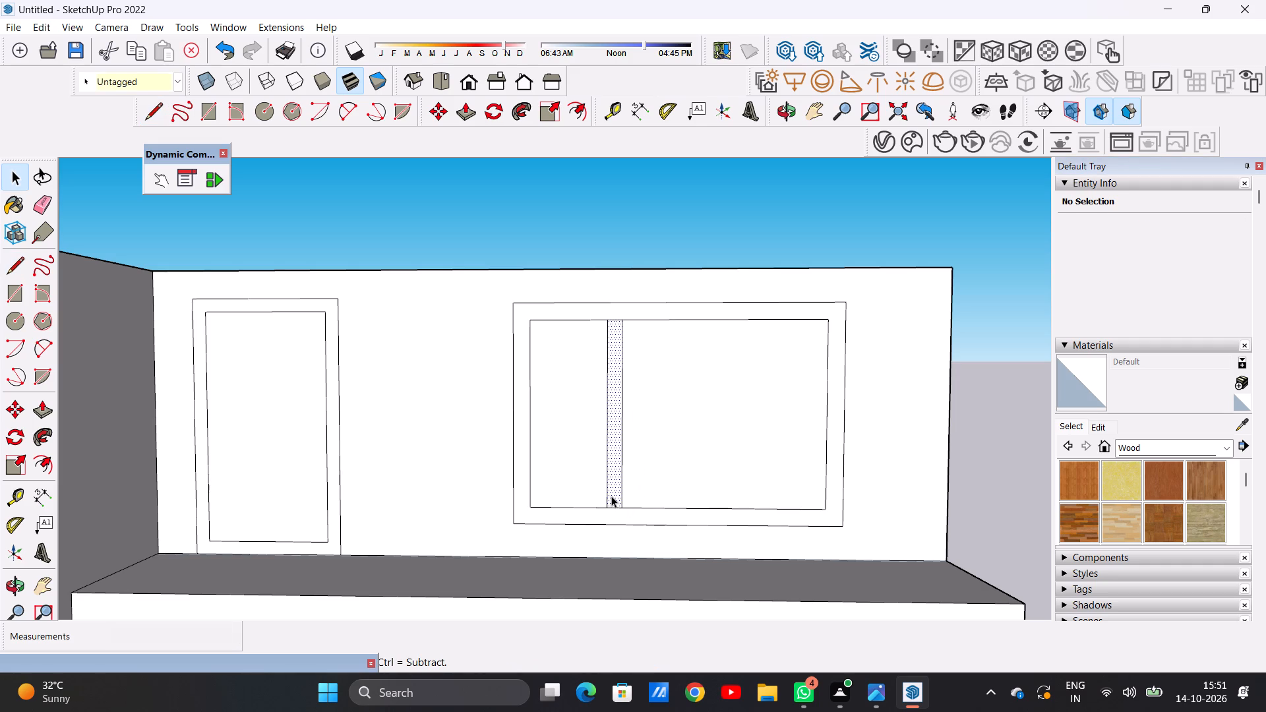
{"action": "key", "text": "m"}
{"action": "left_click", "coordinate": [623, 510]}
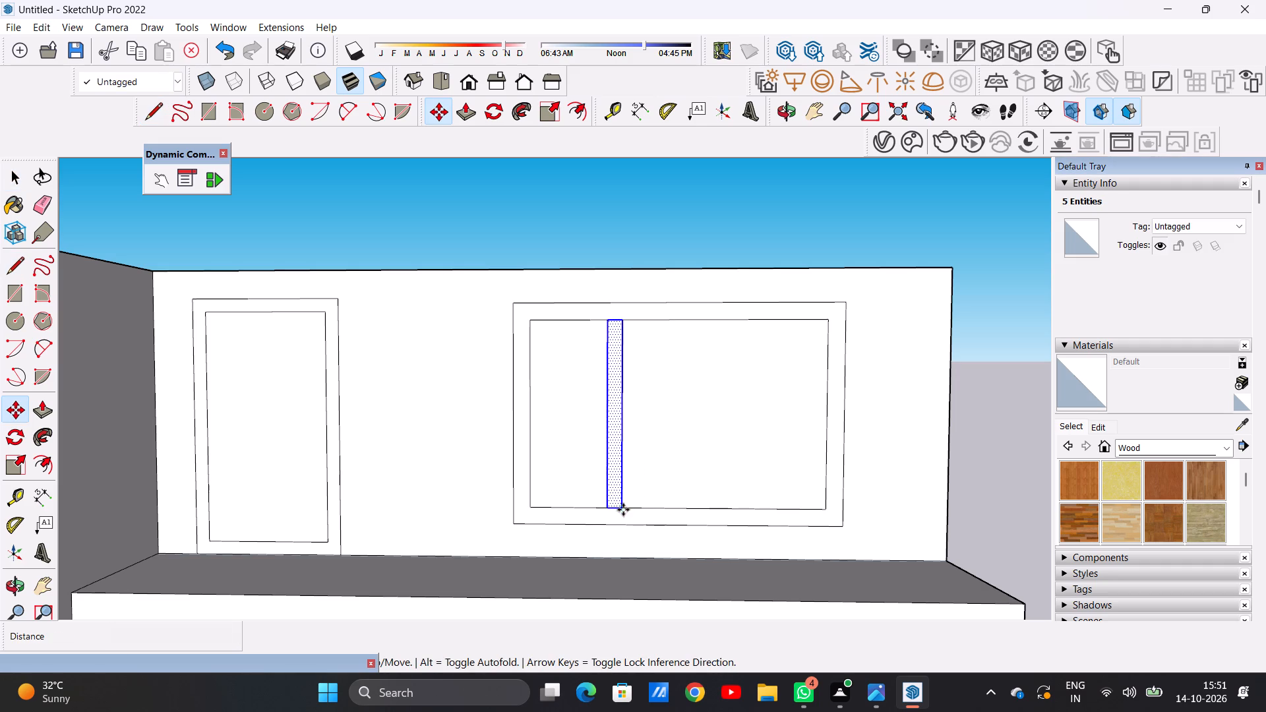
{"action": "left_click", "coordinate": [631, 509]}
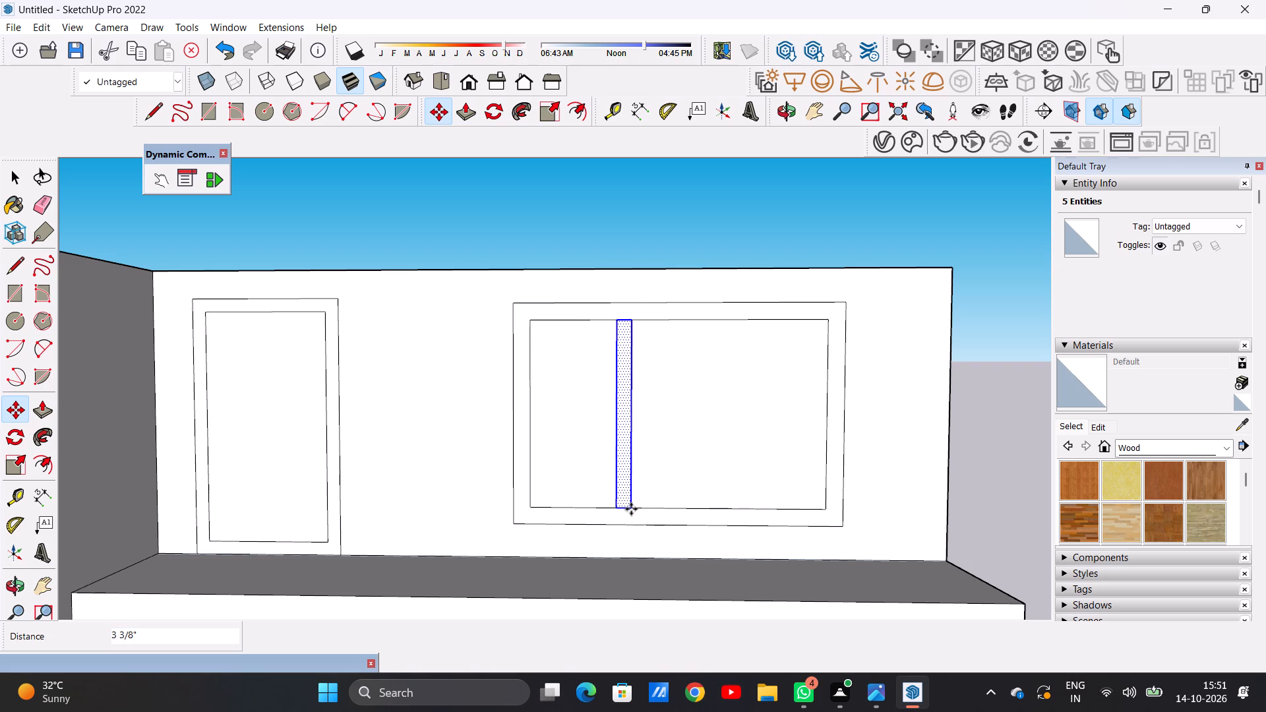
Copy the mullion strip about 3' 2 1/4" along the window to make a second mullion dividing it into three panes.
{"action": "left_click", "coordinate": [631, 509]}
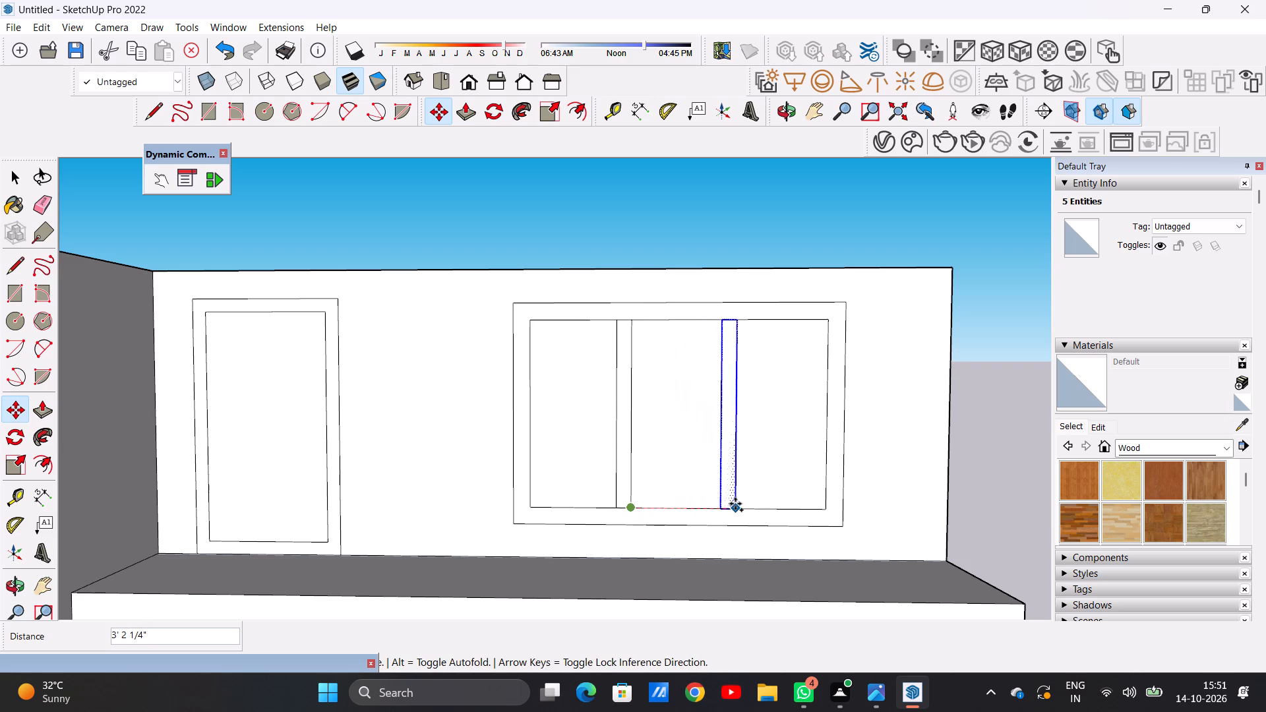
{"action": "left_click", "coordinate": [735, 504]}
{"action": "key", "text": "space"}
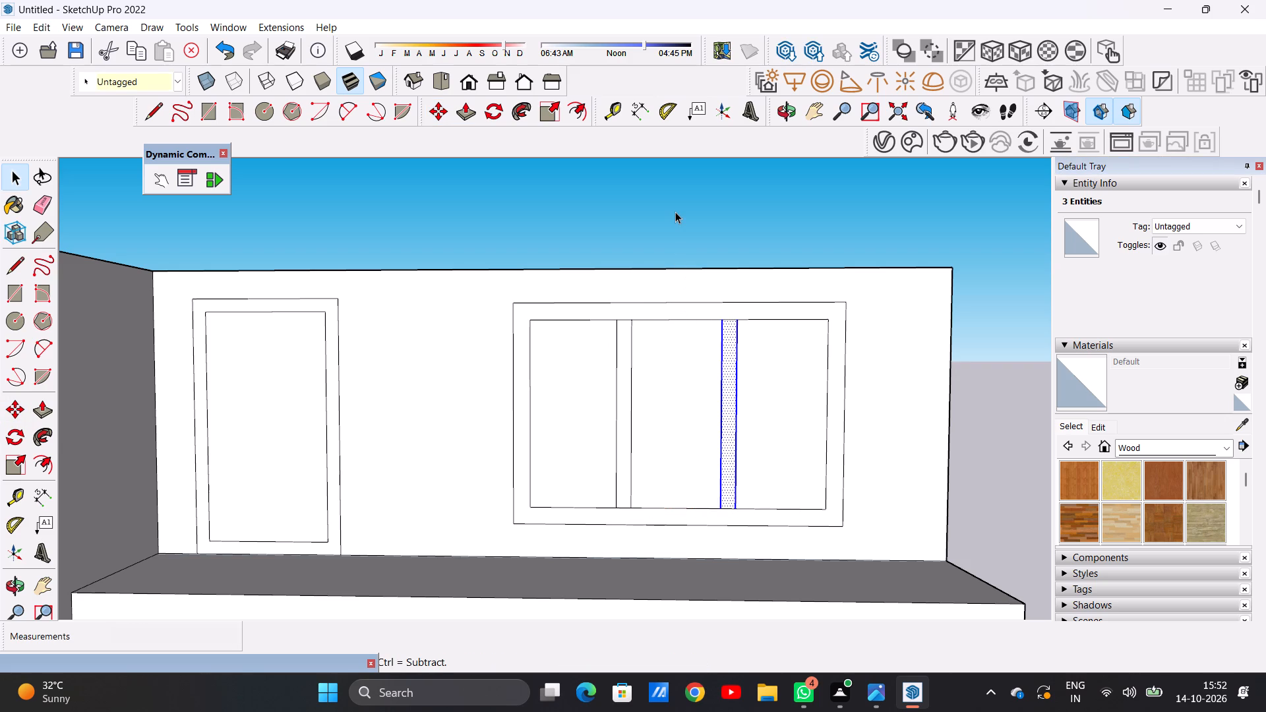
{"action": "left_click", "coordinate": [675, 212]}
Push/Pull the window's outer frame face outward from the wall about 5 11/16".
{"action": "scroll", "coordinate": [595, 407], "scroll_direction": "down", "scroll_amount": 3}
{"action": "scroll", "coordinate": [671, 398], "scroll_direction": "up", "scroll_amount": 2}
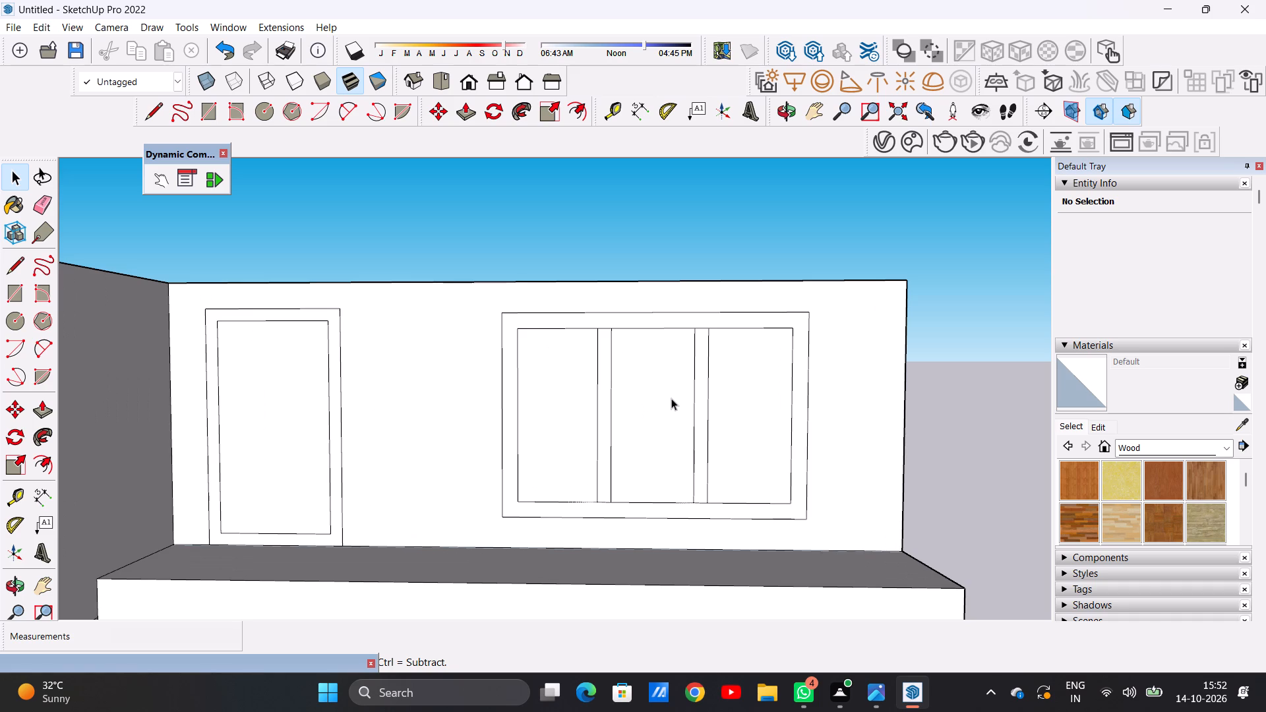
{"action": "scroll", "coordinate": [671, 398], "scroll_direction": "down", "scroll_amount": 5}
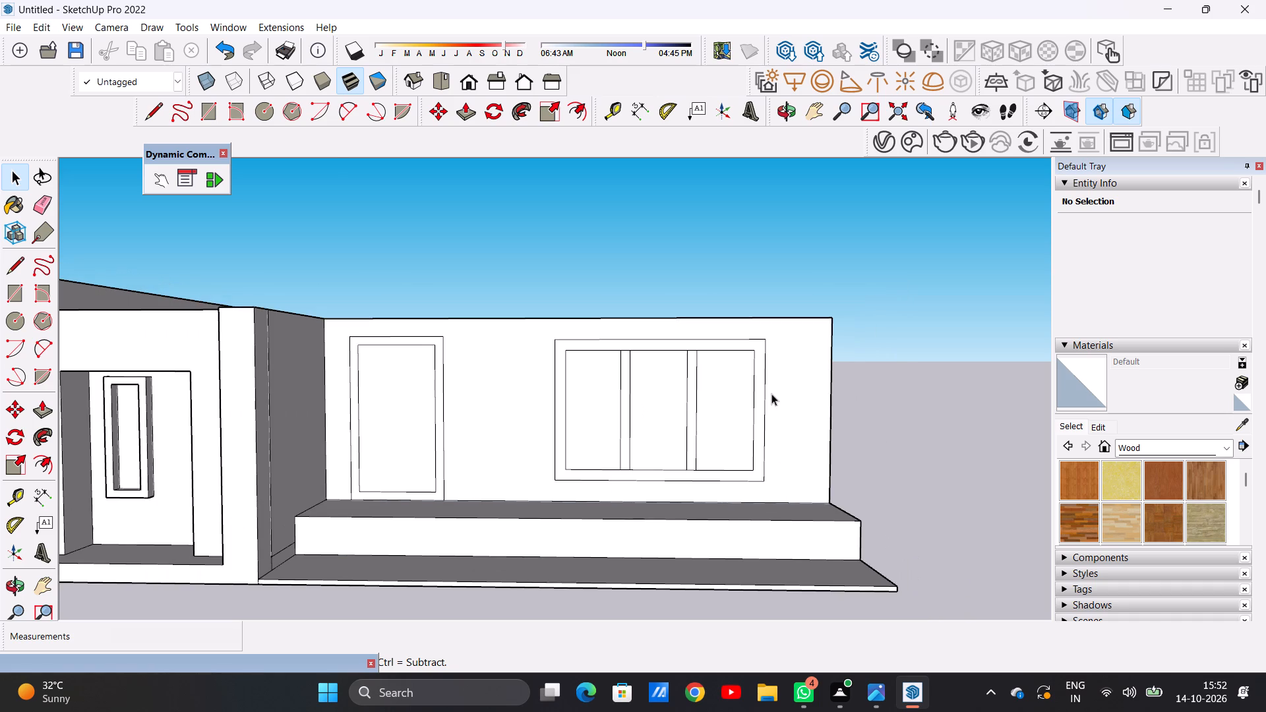
{"action": "middle_click_drag", "start_coordinate": [757, 384], "coordinate": [671, 404]}
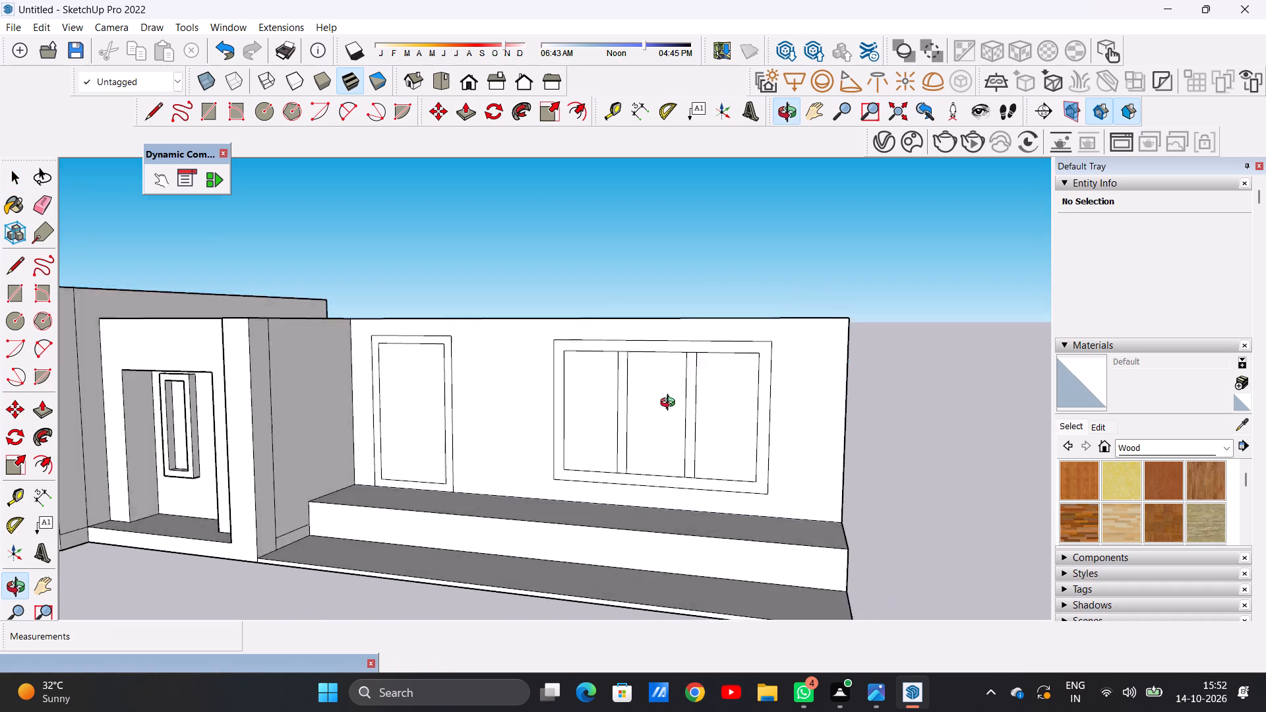
{"action": "middle_click_drag", "start_coordinate": [671, 404], "coordinate": [675, 438]}
{"action": "scroll", "coordinate": [763, 360], "scroll_direction": "up", "scroll_amount": 1}
{"action": "scroll", "coordinate": [759, 367], "scroll_direction": "down", "scroll_amount": 6}
{"action": "middle_click_drag", "start_coordinate": [783, 423], "coordinate": [762, 406]}
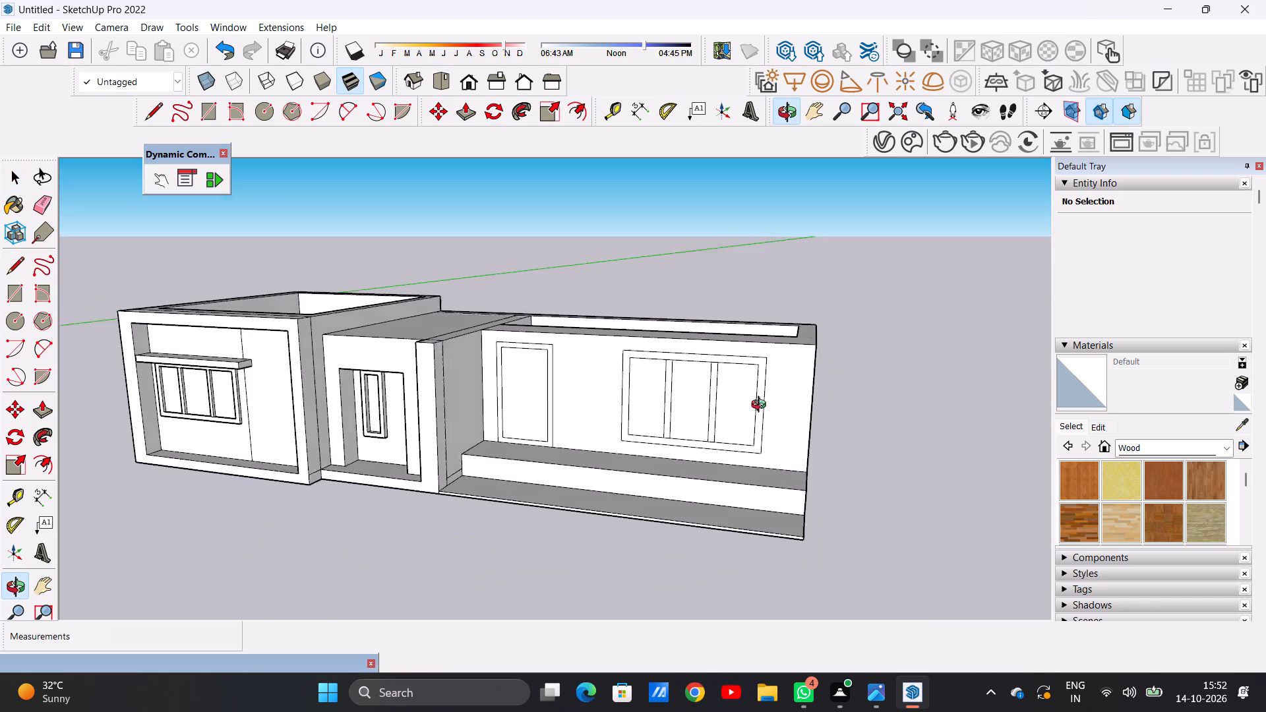
{"action": "middle_click_drag", "start_coordinate": [762, 406], "coordinate": [713, 414]}
{"action": "scroll", "coordinate": [730, 382], "scroll_direction": "up", "scroll_amount": 2}
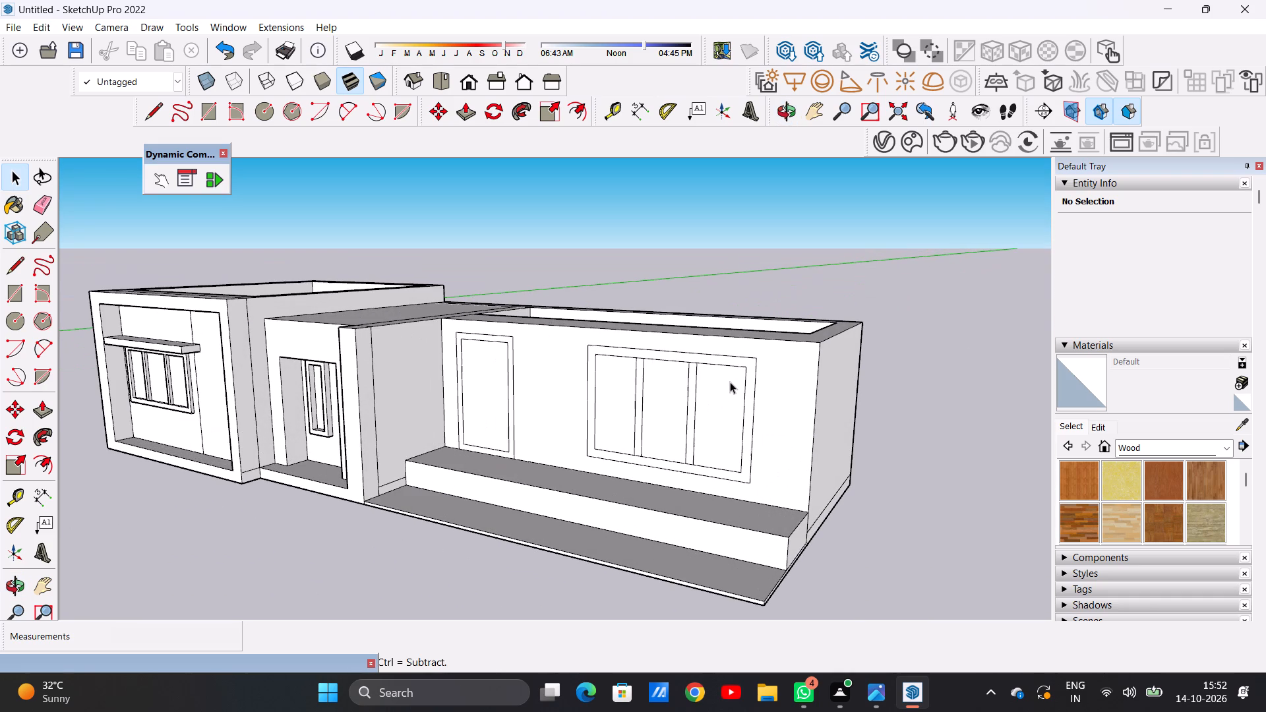
{"action": "key", "text": "p"}
{"action": "scroll", "coordinate": [751, 363], "scroll_direction": "up", "scroll_amount": 7}
{"action": "left_click", "coordinate": [751, 363]}
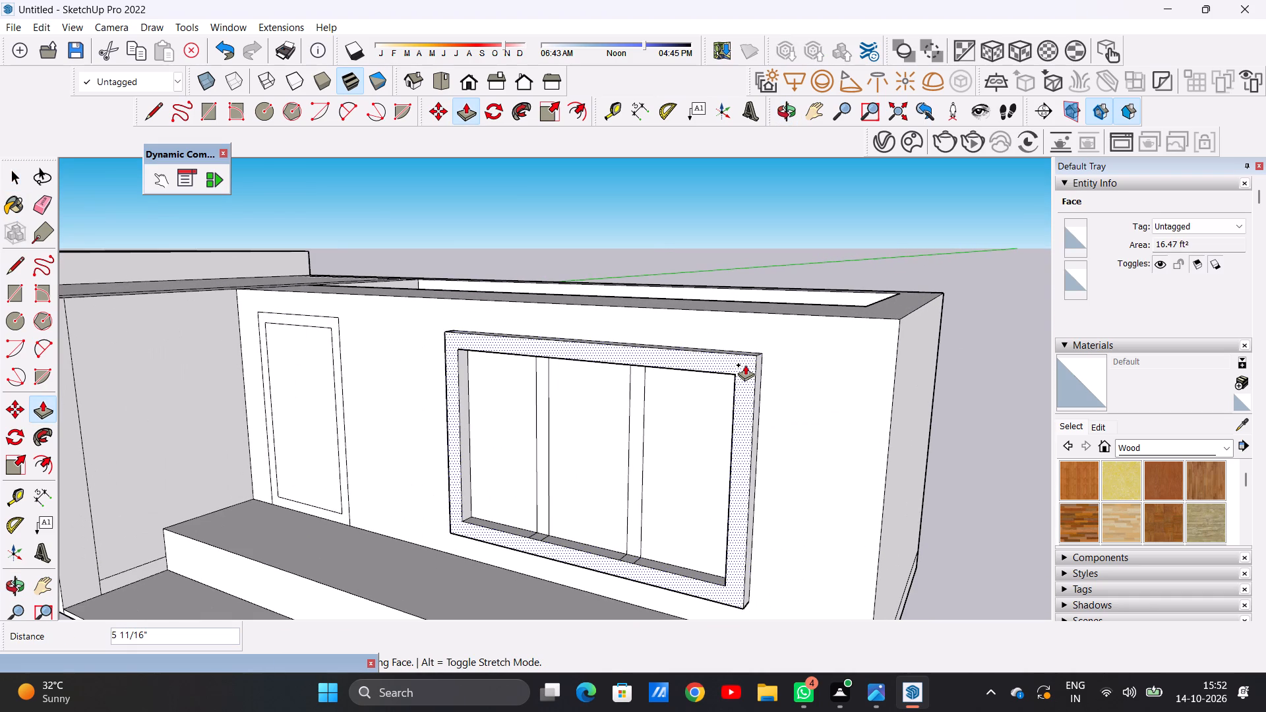
{"action": "left_click", "coordinate": [745, 365]}
Push/Pull both window mullions outward 5 11/16" so they sit flush with the outer frame.
{"action": "left_click", "coordinate": [539, 372]}
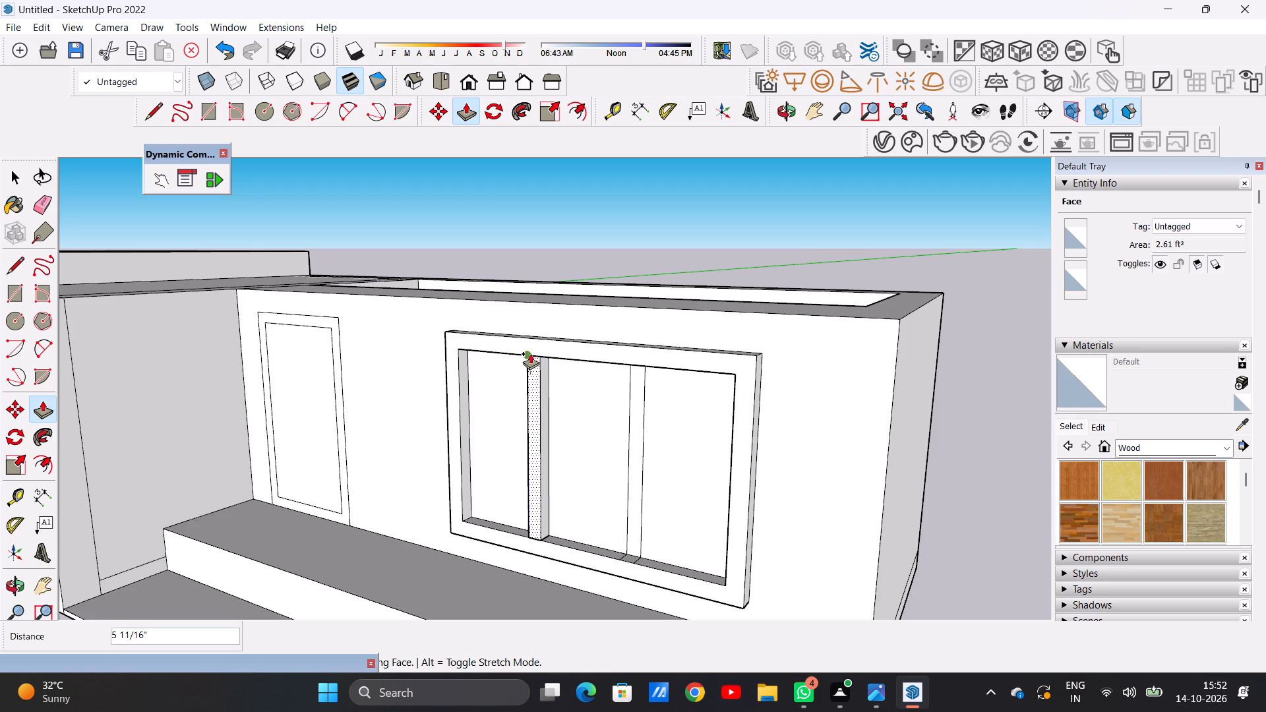
{"action": "left_click", "coordinate": [530, 353]}
{"action": "left_click", "coordinate": [636, 373]}
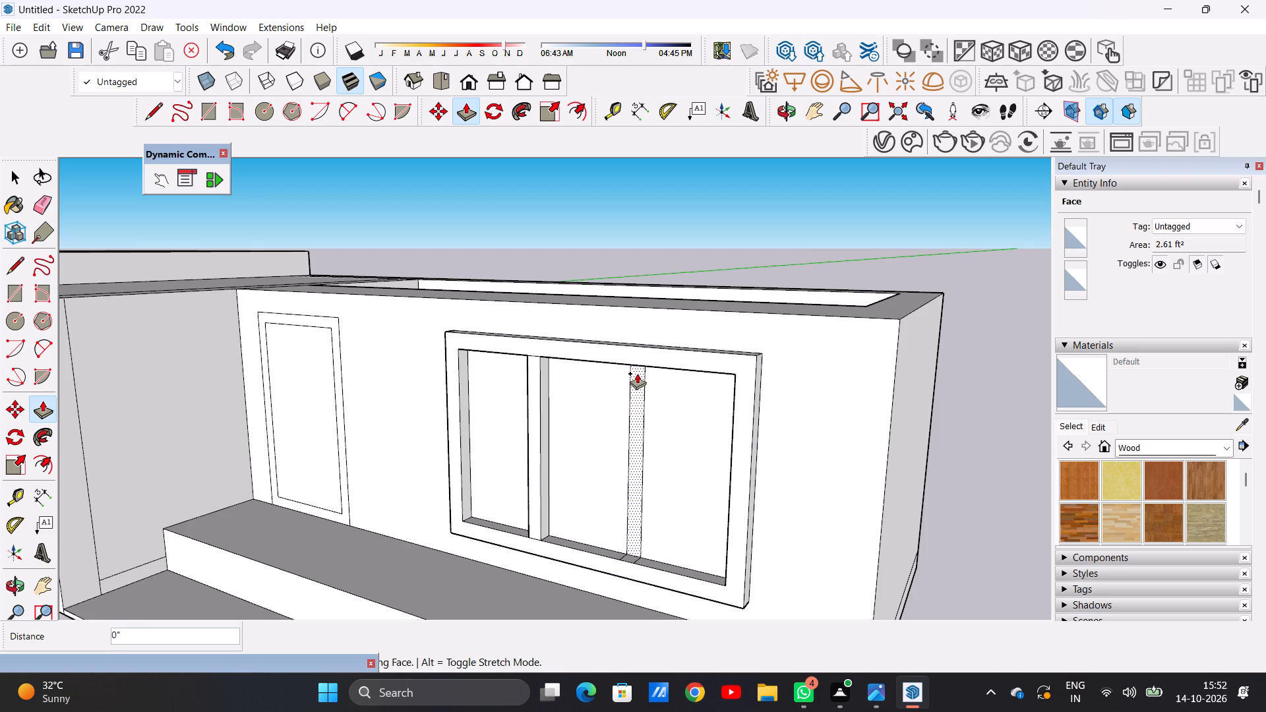
{"action": "left_click", "coordinate": [622, 366]}
{"action": "key", "text": "space"}
Push/Pull the door frame face on the long section outward from the wall about 2 3/8".
{"action": "scroll", "coordinate": [603, 413], "scroll_direction": "down", "scroll_amount": 14}
{"action": "middle_click_drag", "start_coordinate": [552, 415], "coordinate": [666, 408]}
{"action": "scroll", "coordinate": [655, 439], "scroll_direction": "down", "scroll_amount": 4}
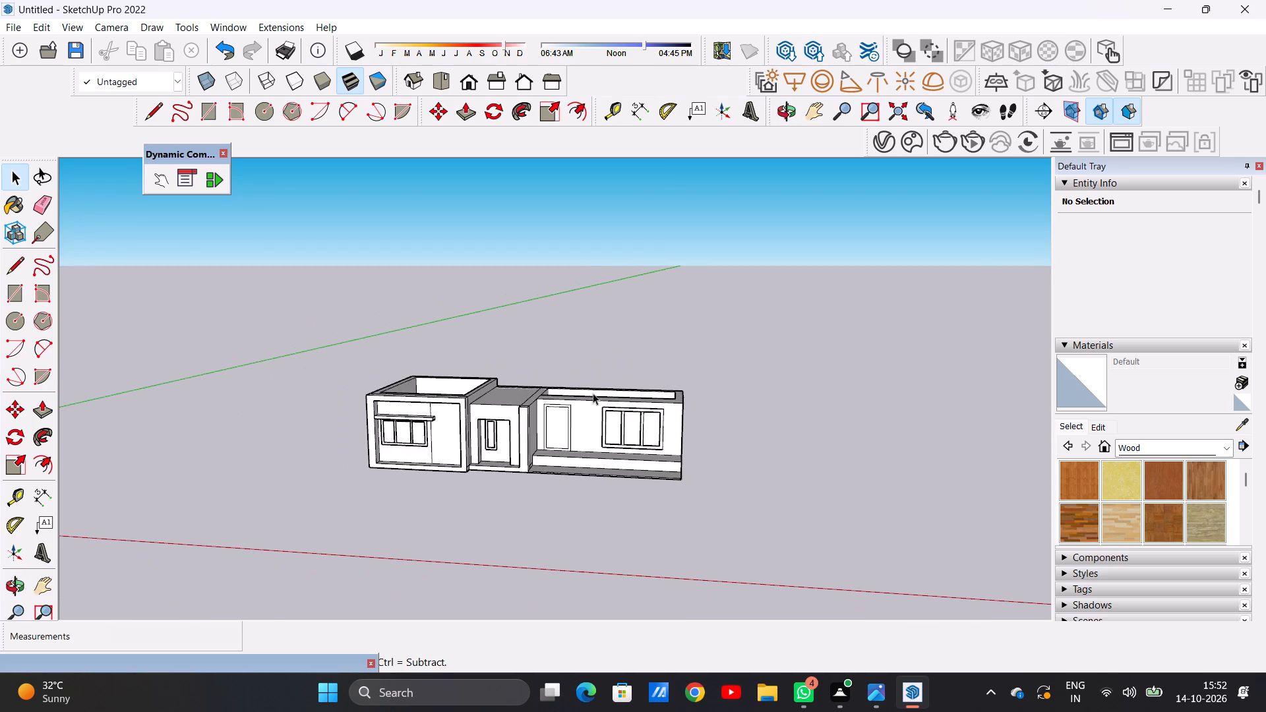
{"action": "scroll", "coordinate": [580, 388], "scroll_direction": "up", "scroll_amount": 8}
{"action": "middle_click_drag", "start_coordinate": [610, 422], "coordinate": [476, 452]}
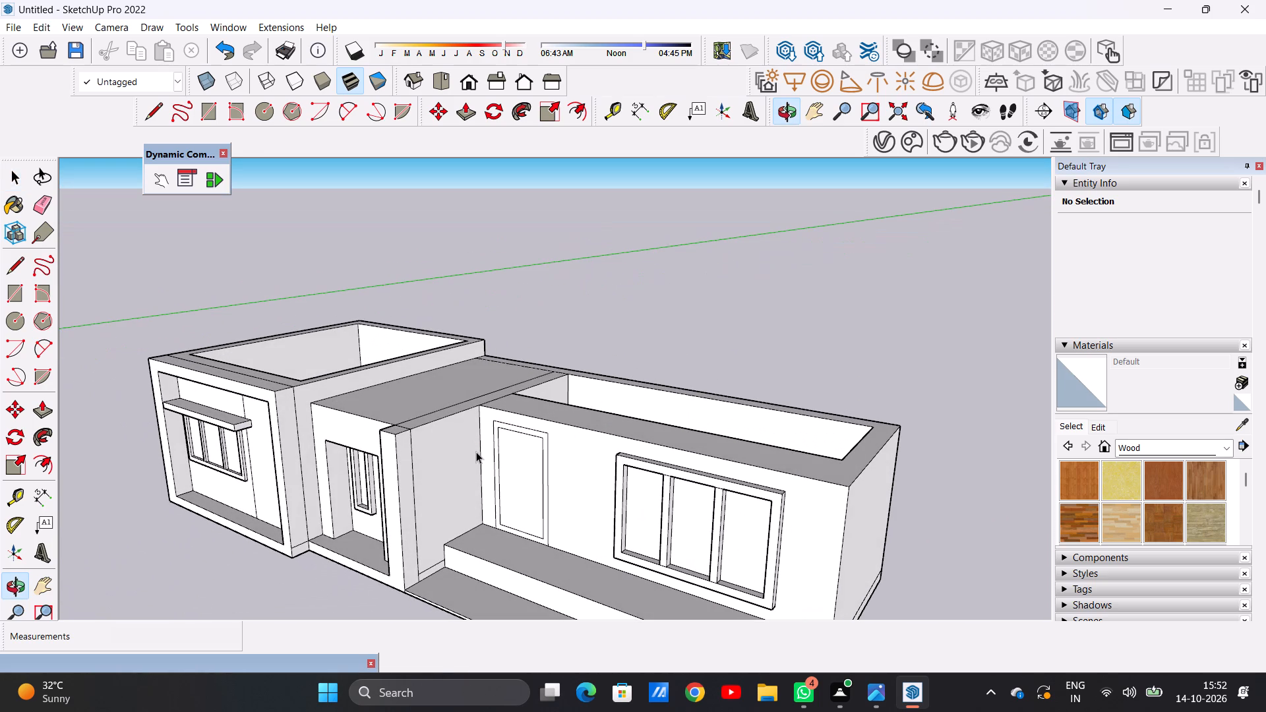
{"action": "scroll", "coordinate": [490, 432], "scroll_direction": "down", "scroll_amount": 3}
{"action": "scroll", "coordinate": [533, 469], "scroll_direction": "up", "scroll_amount": 11}
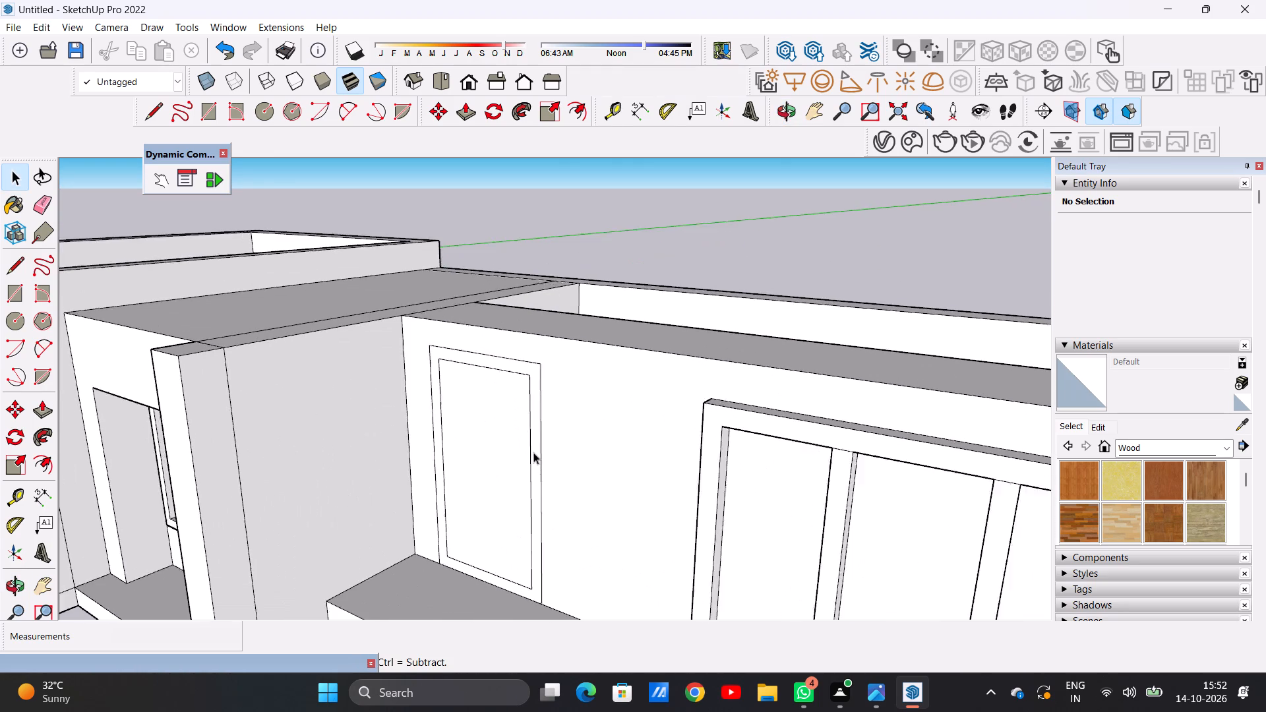
{"action": "scroll", "coordinate": [533, 452], "scroll_direction": "up", "scroll_amount": 1}
{"action": "key", "text": "p"}
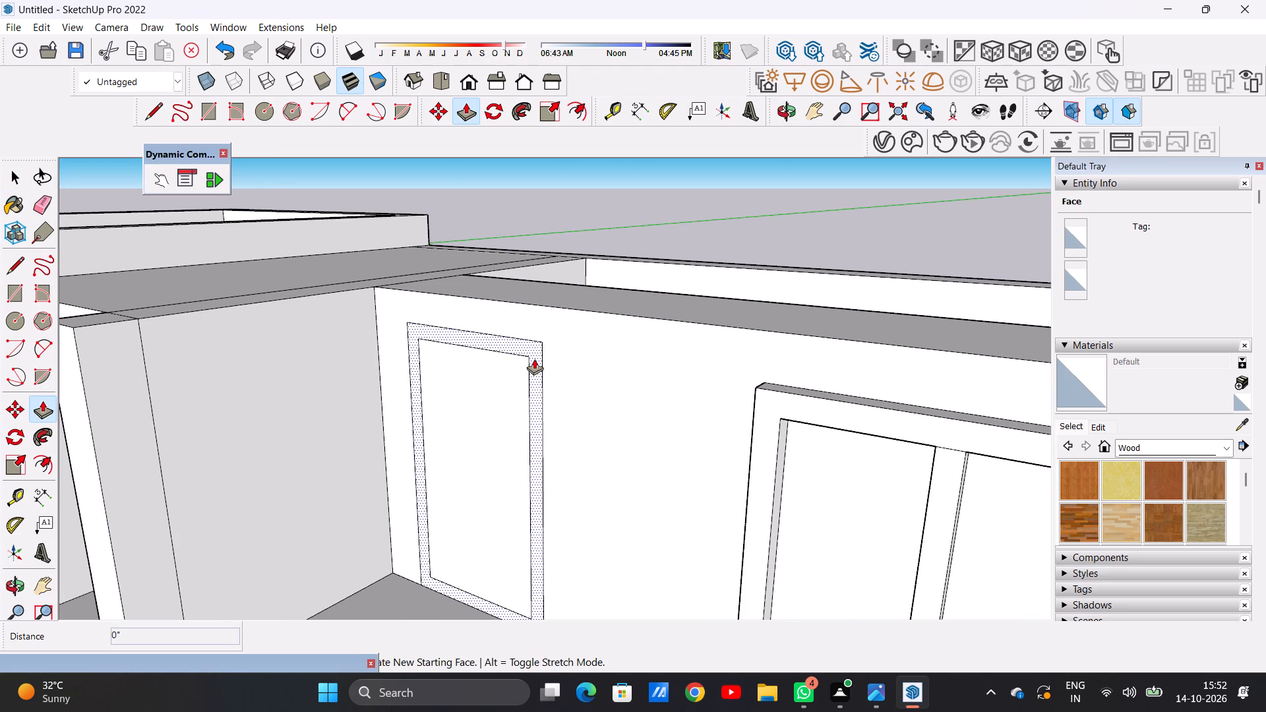
{"action": "left_click", "coordinate": [534, 359]}
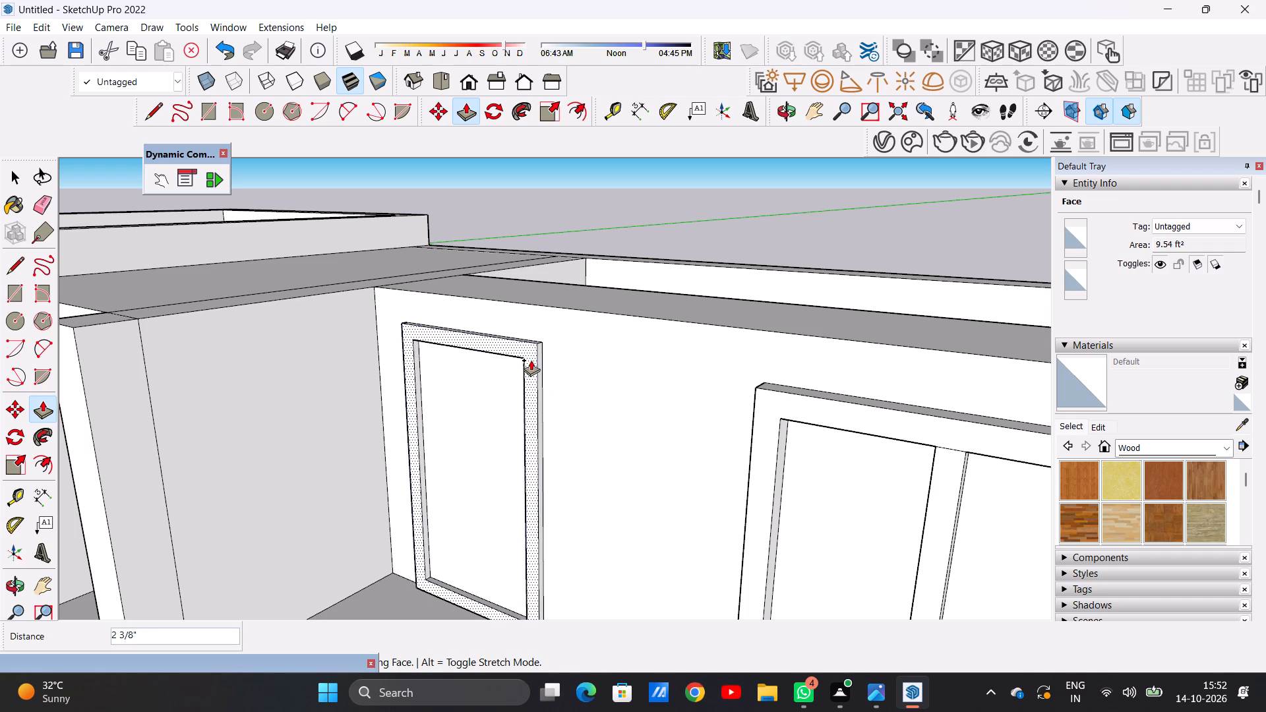
{"action": "left_click", "coordinate": [531, 360]}
{"action": "key", "text": "space"}
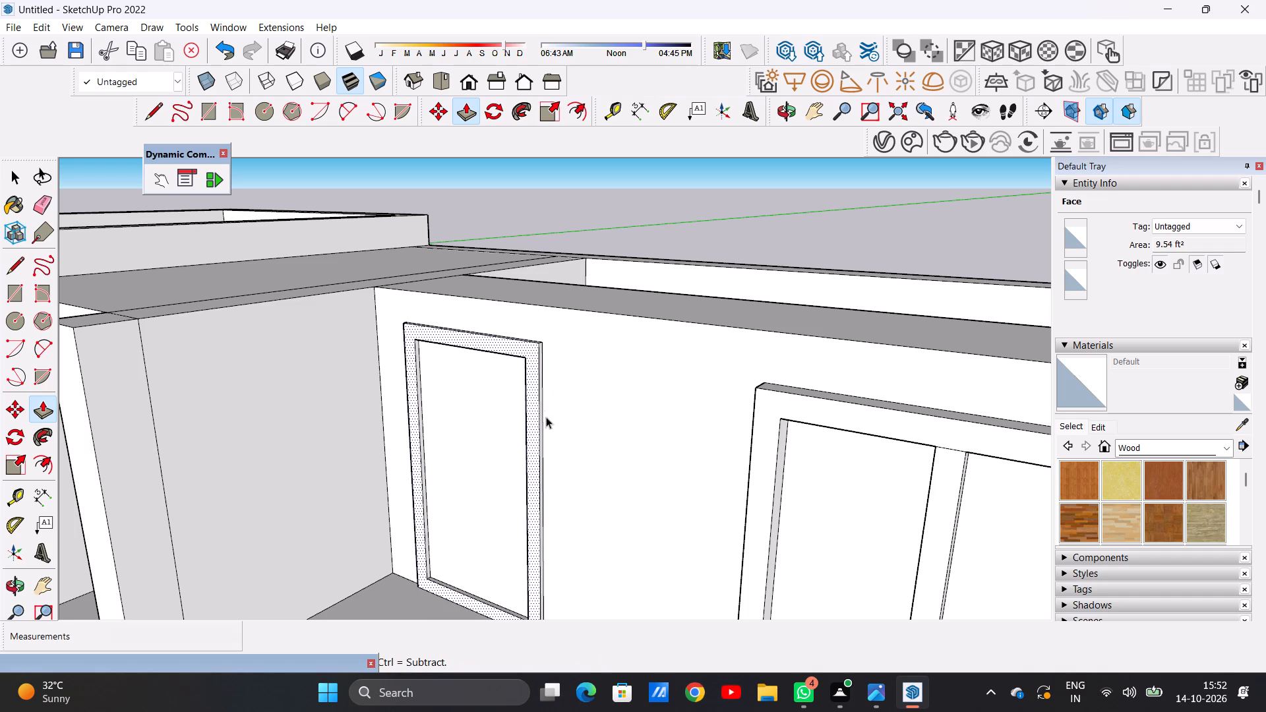
Examine the building's front facade, door, window and open-topped rooms from several angles.
{"action": "scroll", "coordinate": [546, 417], "scroll_direction": "down", "scroll_amount": 13}
{"action": "middle_click_drag", "start_coordinate": [517, 428], "coordinate": [634, 385]}
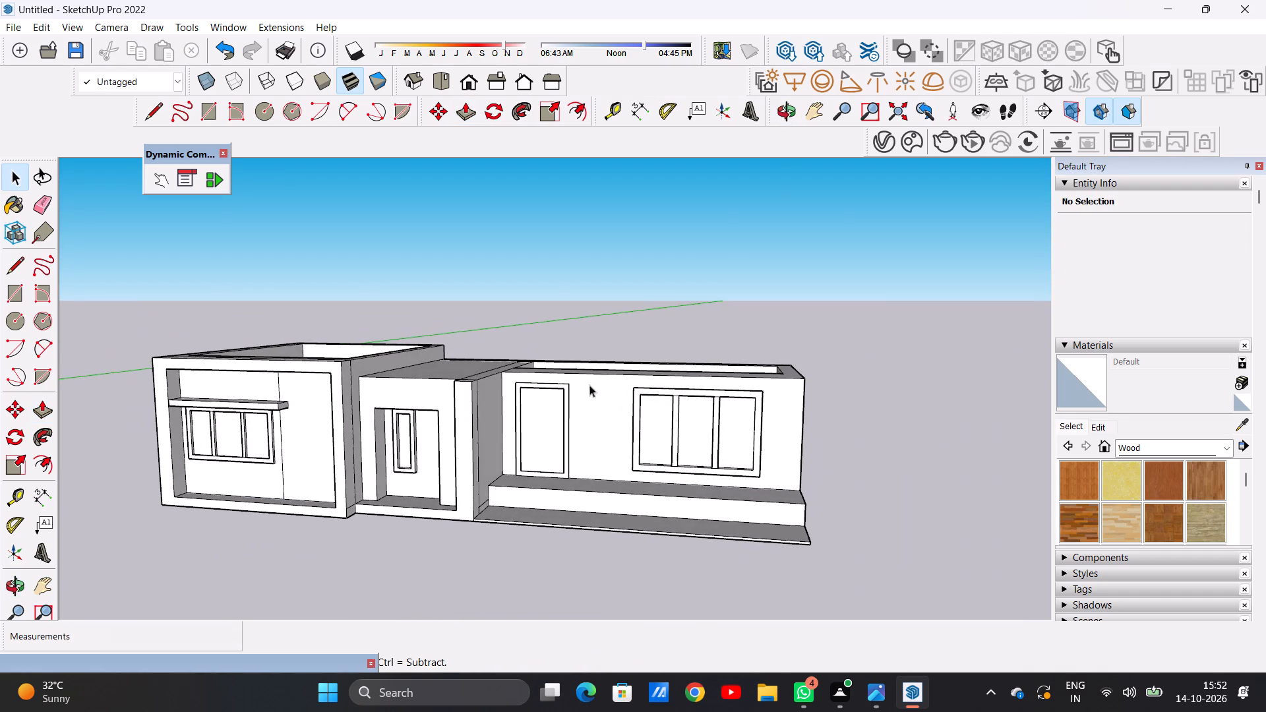
{"action": "scroll", "coordinate": [558, 400], "scroll_direction": "up", "scroll_amount": 20}
{"action": "scroll", "coordinate": [558, 400], "scroll_direction": "up", "scroll_amount": 7}
{"action": "scroll", "coordinate": [622, 425], "scroll_direction": "down", "scroll_amount": 8}
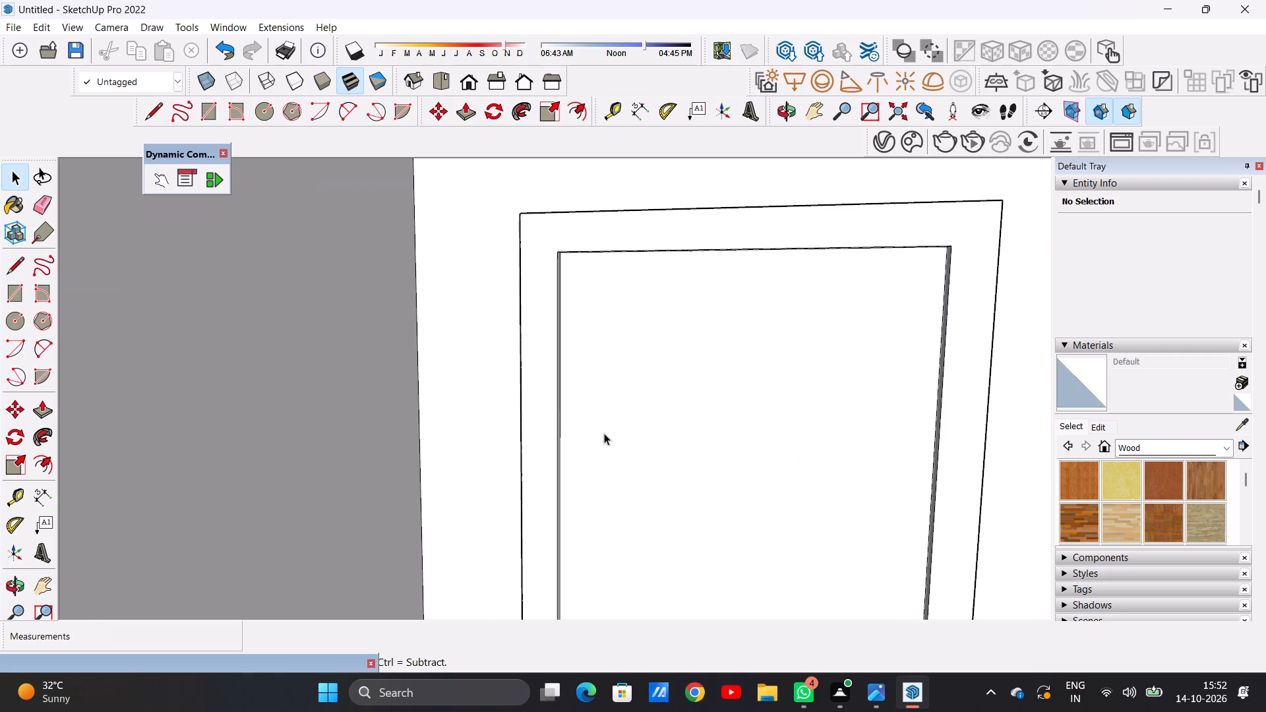
{"action": "scroll", "coordinate": [604, 433], "scroll_direction": "down", "scroll_amount": 20}
{"action": "scroll", "coordinate": [604, 433], "scroll_direction": "down", "scroll_amount": 4}
{"action": "scroll", "coordinate": [703, 452], "scroll_direction": "up", "scroll_amount": 5}
{"action": "middle_click_drag", "start_coordinate": [485, 452], "coordinate": [546, 437]}
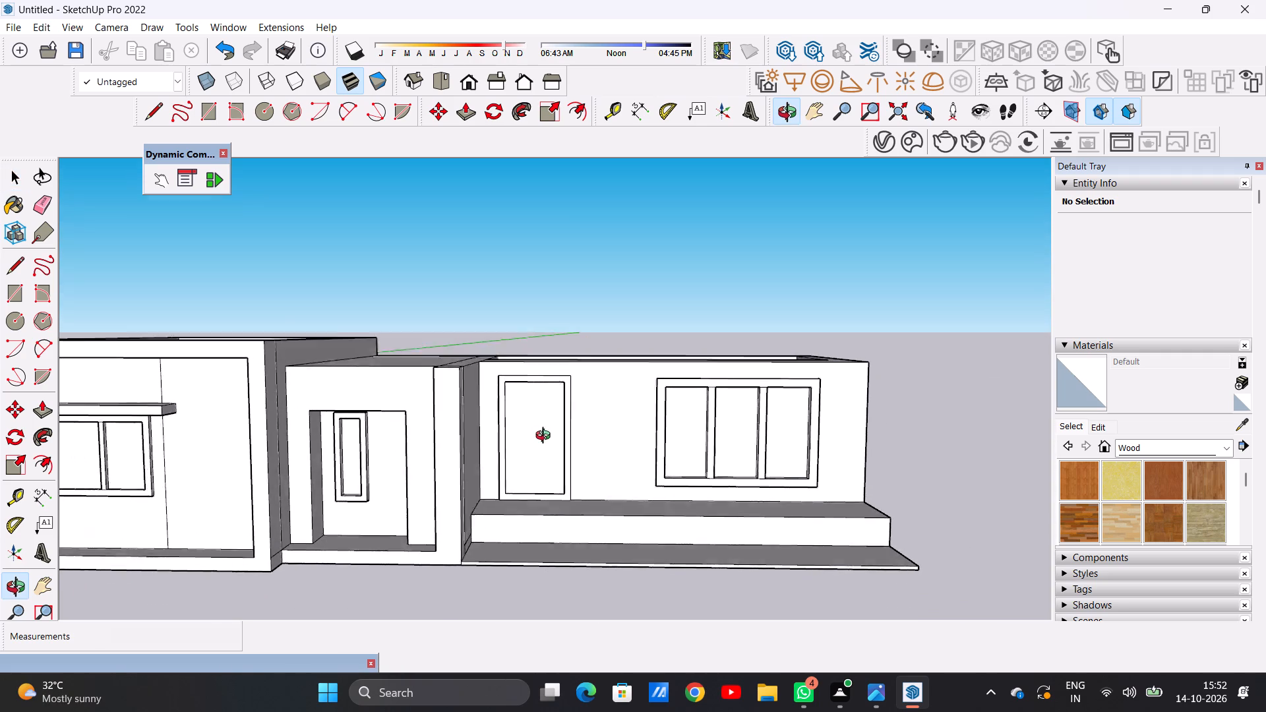
{"action": "middle_click_drag", "start_coordinate": [546, 437], "coordinate": [551, 434]}
{"action": "scroll", "coordinate": [527, 467], "scroll_direction": "down", "scroll_amount": 8}
{"action": "middle_click_drag", "start_coordinate": [448, 449], "coordinate": [411, 556]}
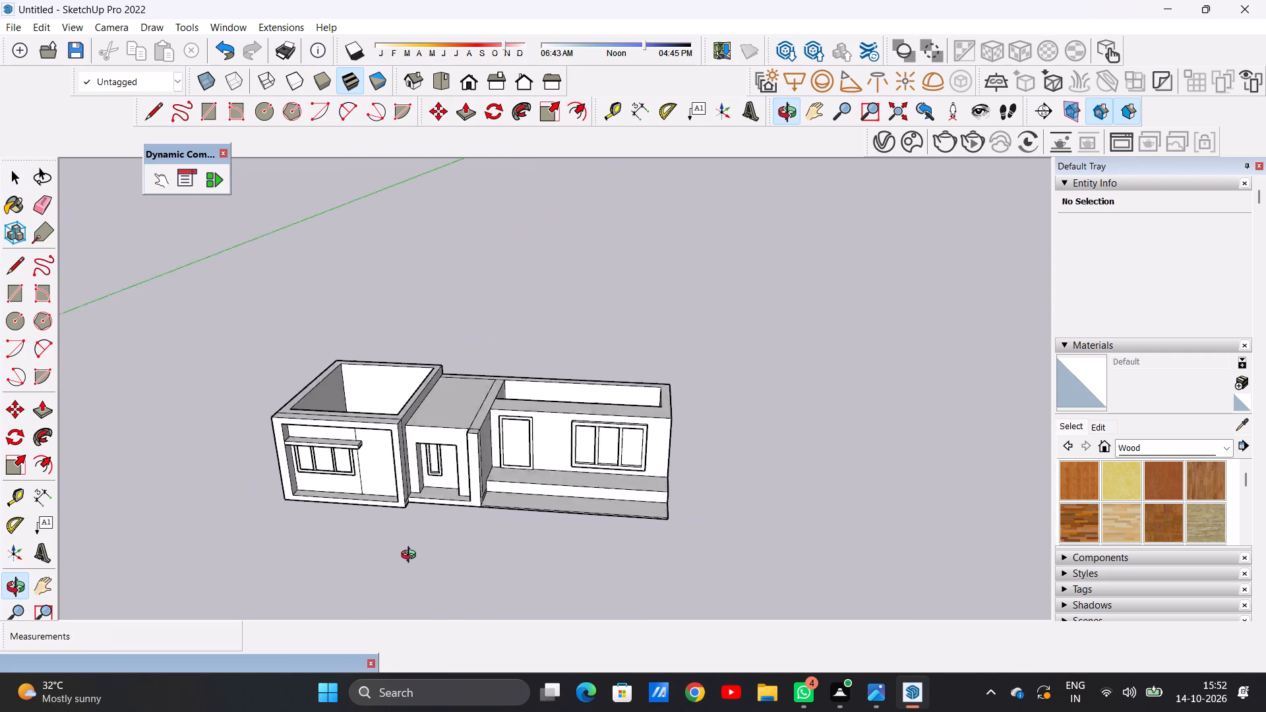
{"action": "middle_click_drag", "start_coordinate": [411, 556], "coordinate": [413, 587]}
{"action": "scroll", "coordinate": [368, 357], "scroll_direction": "up", "scroll_amount": 8}
{"action": "middle_click_drag", "start_coordinate": [368, 356], "coordinate": [353, 496]}
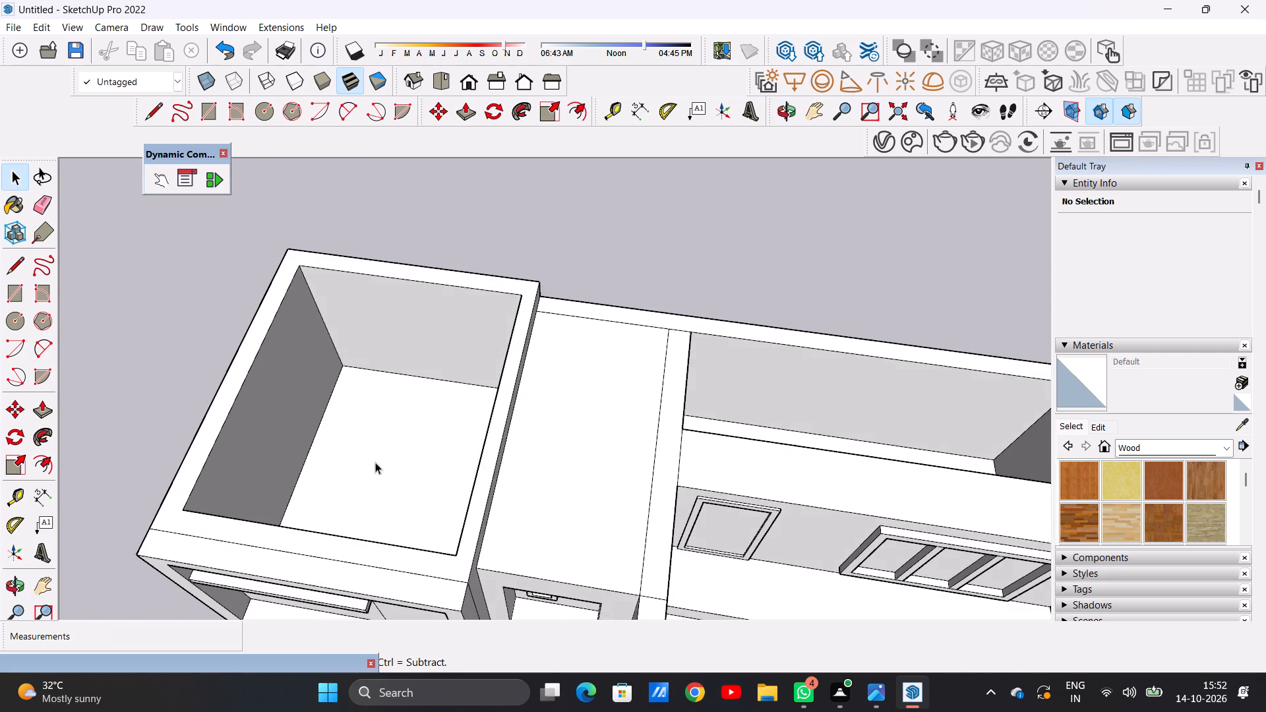
{"action": "scroll", "coordinate": [385, 441], "scroll_direction": "down", "scroll_amount": 12}
{"action": "middle_click_drag", "start_coordinate": [445, 518], "coordinate": [497, 359]}
{"action": "scroll", "coordinate": [450, 462], "scroll_direction": "up", "scroll_amount": 7}
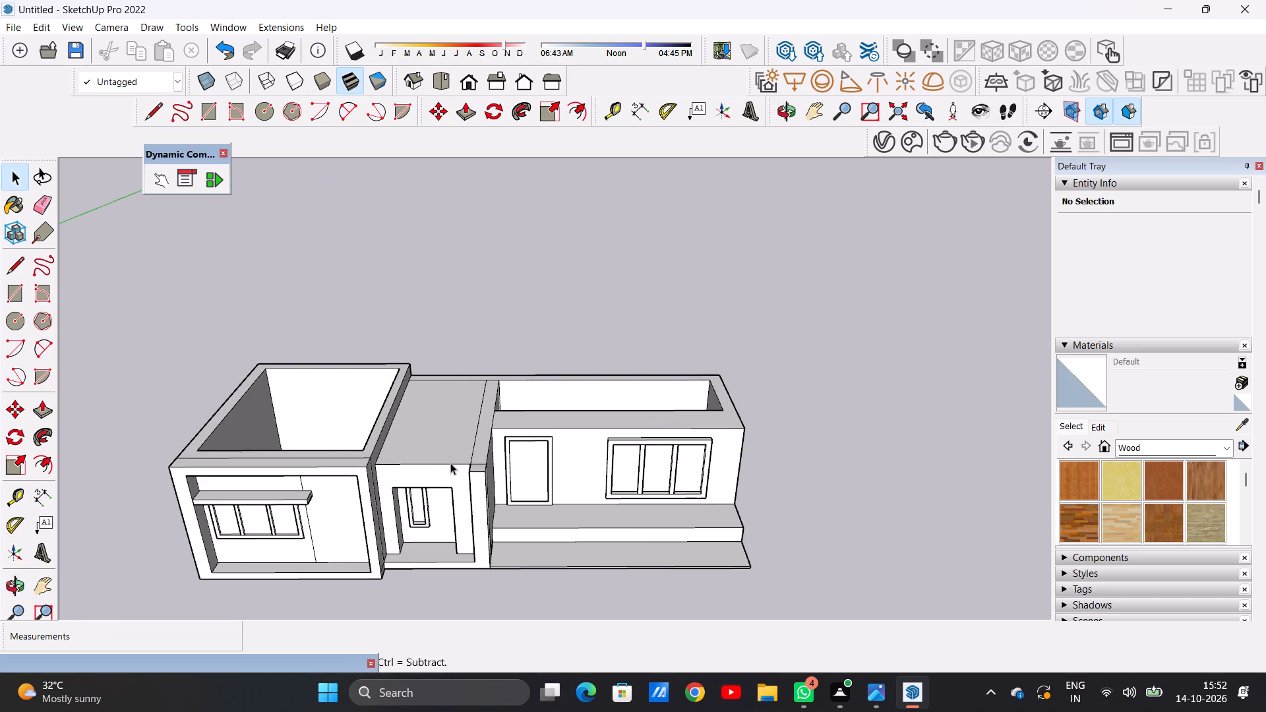
{"action": "middle_click_drag", "start_coordinate": [447, 517], "coordinate": [447, 419]}
{"action": "scroll", "coordinate": [552, 465], "scroll_direction": "up", "scroll_amount": 15}
{"action": "scroll", "coordinate": [518, 469], "scroll_direction": "down", "scroll_amount": 4}
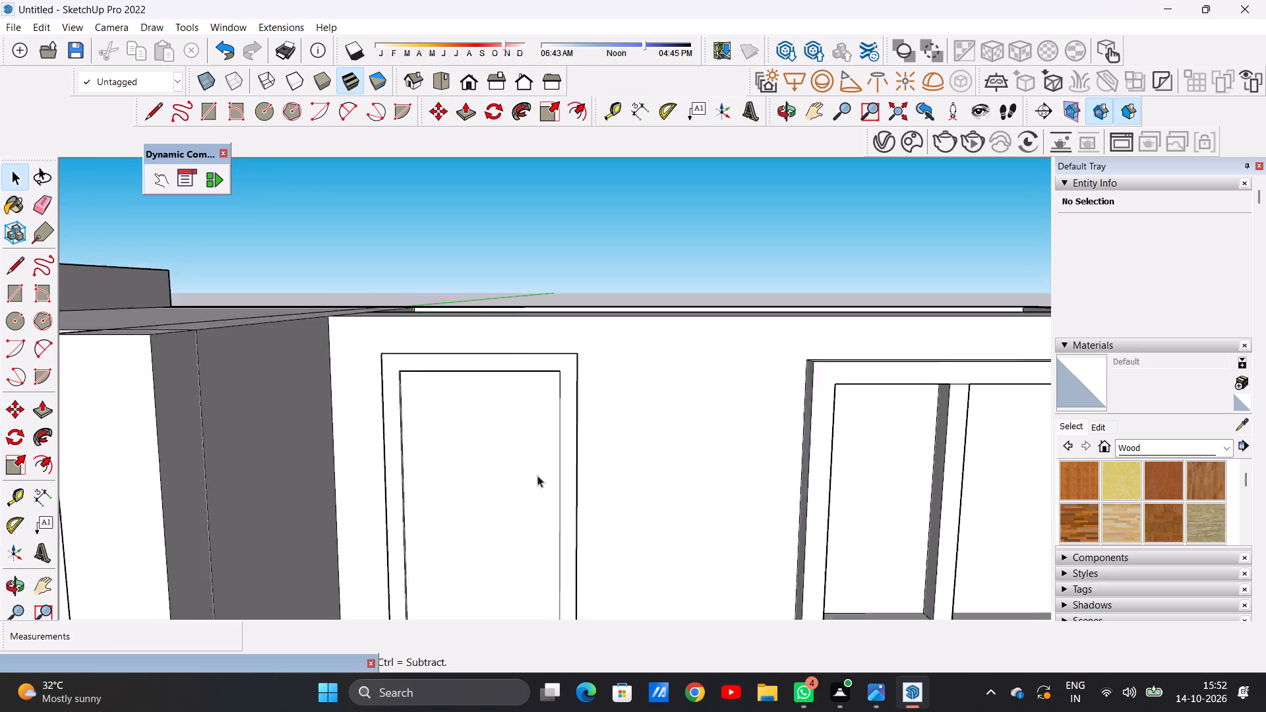
{"action": "scroll", "coordinate": [537, 475], "scroll_direction": "down", "scroll_amount": 3}
{"action": "middle_click_drag", "start_coordinate": [629, 445], "coordinate": [642, 448]}
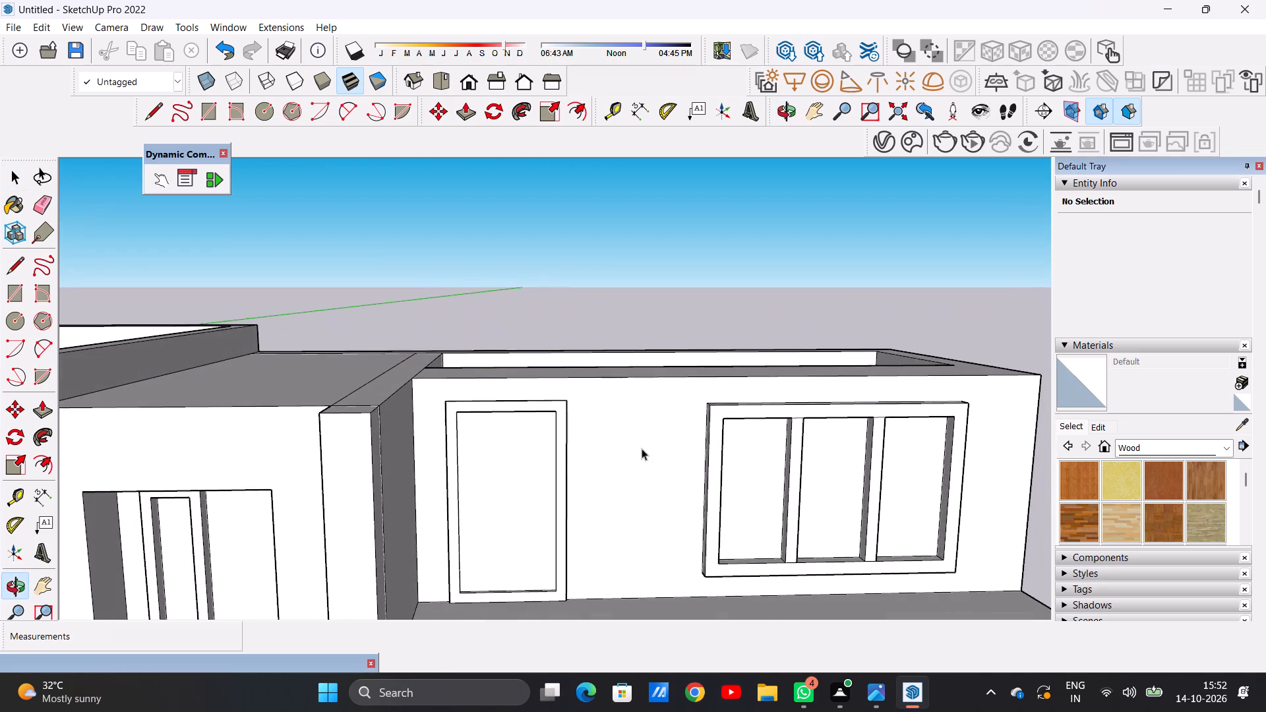
{"action": "scroll", "coordinate": [531, 483], "scroll_direction": "down", "scroll_amount": 15}
{"action": "scroll", "coordinate": [608, 466], "scroll_direction": "up", "scroll_amount": 8}
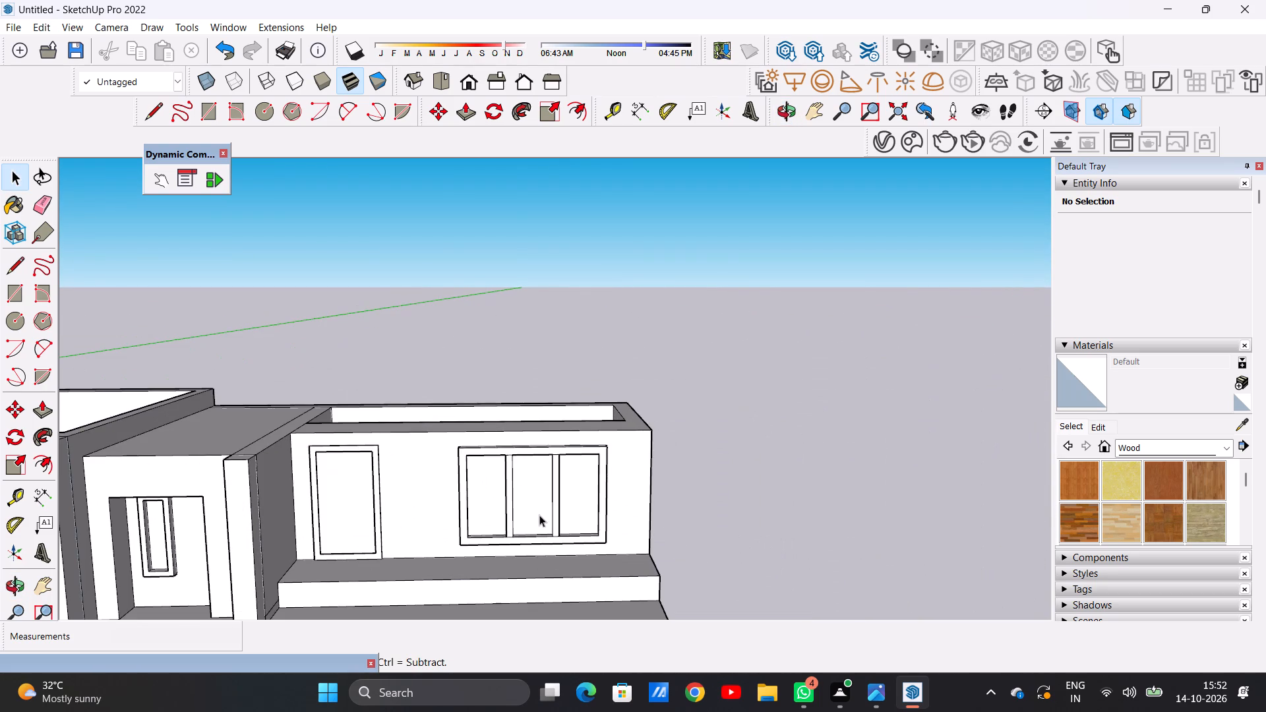
{"action": "scroll", "coordinate": [487, 496], "scroll_direction": "down", "scroll_amount": 1}
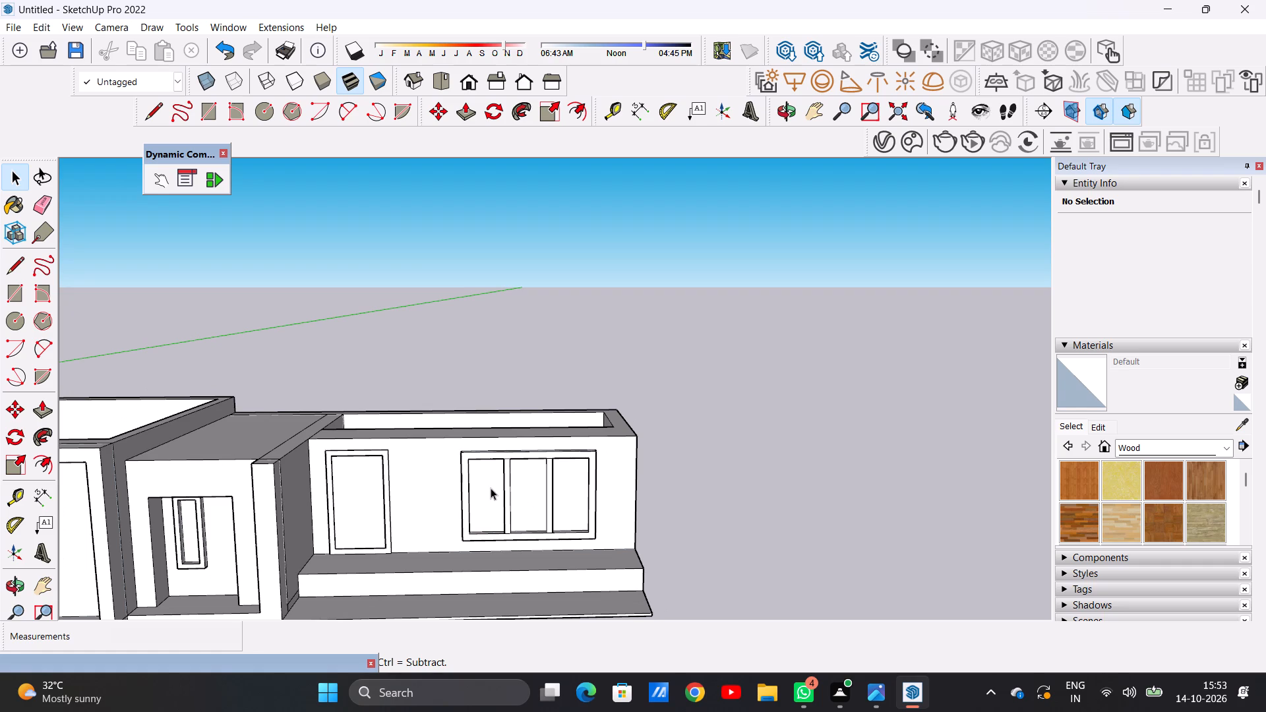
{"action": "scroll", "coordinate": [532, 473], "scroll_direction": "down", "scroll_amount": 6}
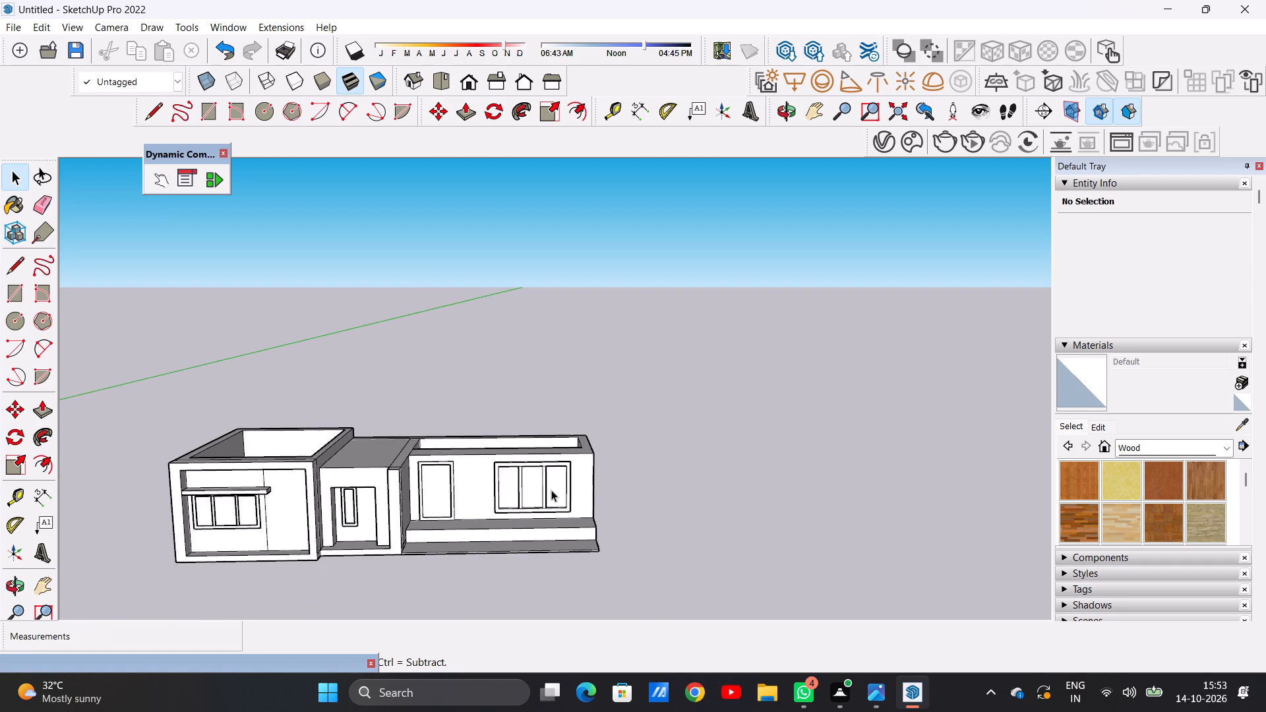
{"action": "middle_click_drag", "start_coordinate": [551, 490], "coordinate": [520, 506]}
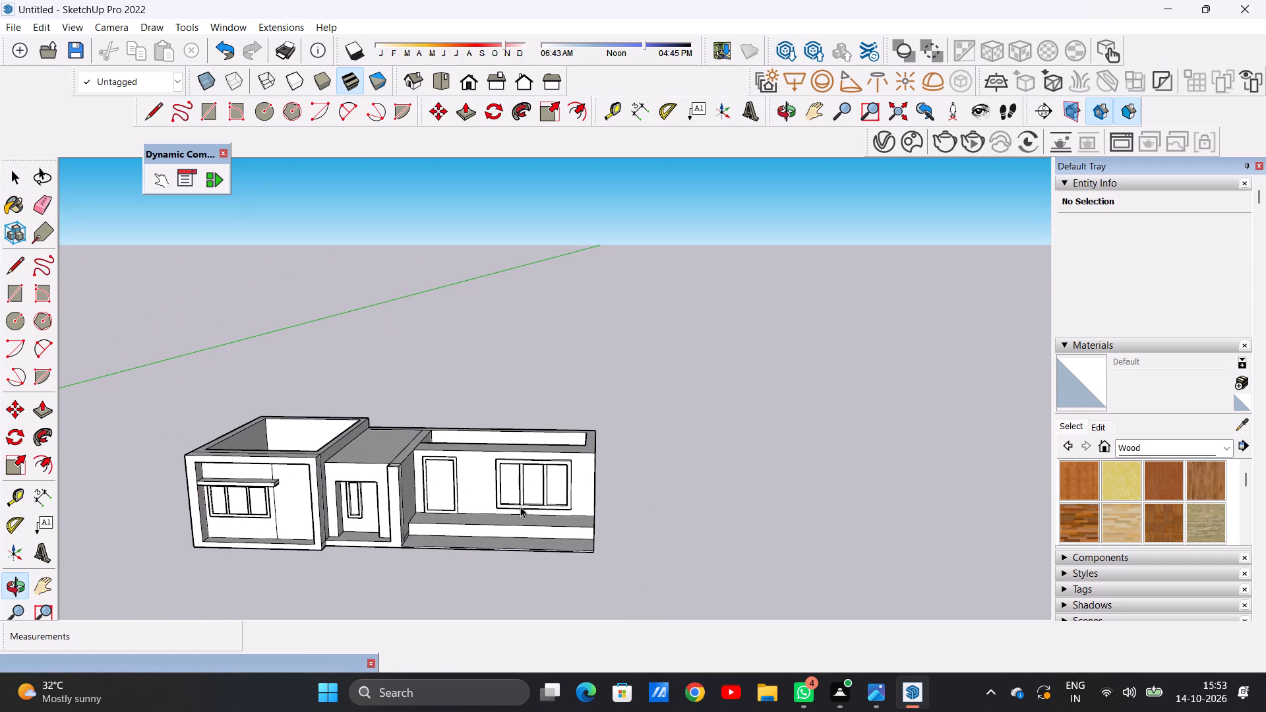
{"action": "scroll", "coordinate": [534, 519], "scroll_direction": "down", "scroll_amount": 4}
{"action": "middle_click_drag", "start_coordinate": [522, 531], "coordinate": [526, 624]}
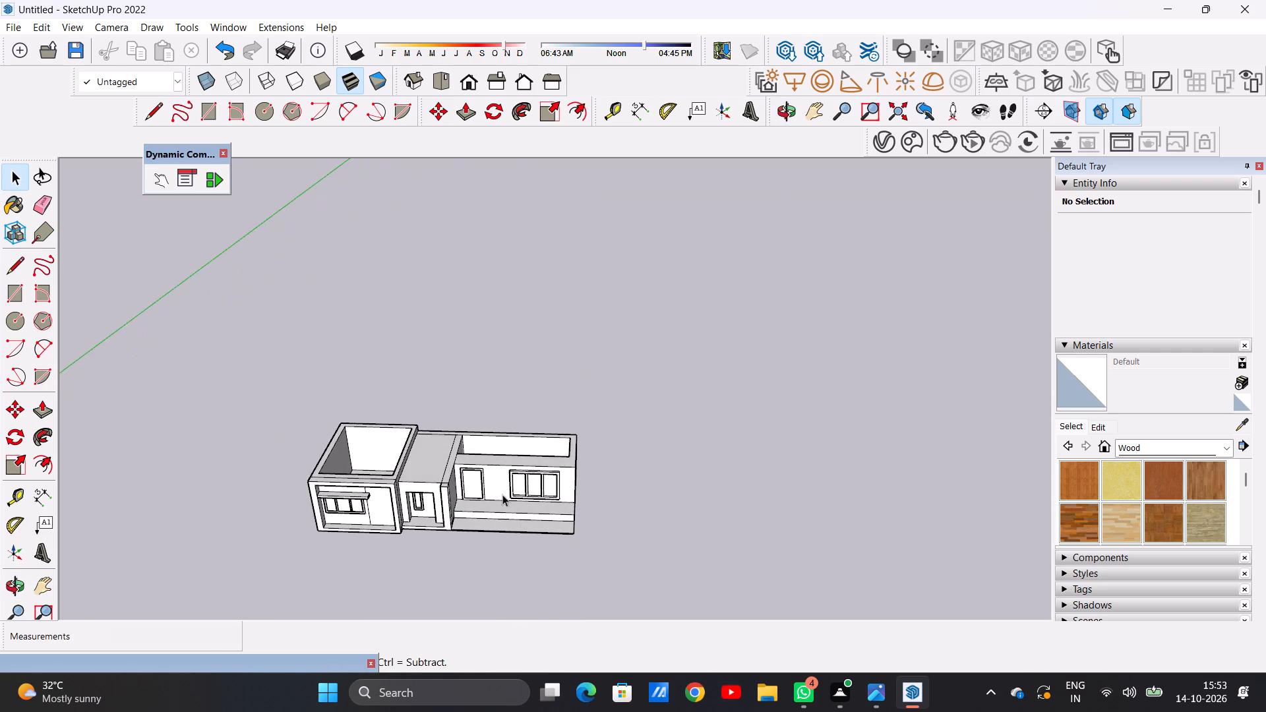
{"action": "scroll", "coordinate": [498, 489], "scroll_direction": "up", "scroll_amount": 8}
{"action": "scroll", "coordinate": [549, 522], "scroll_direction": "up", "scroll_amount": 7}
{"action": "middle_click_drag", "start_coordinate": [584, 552], "coordinate": [567, 504]}
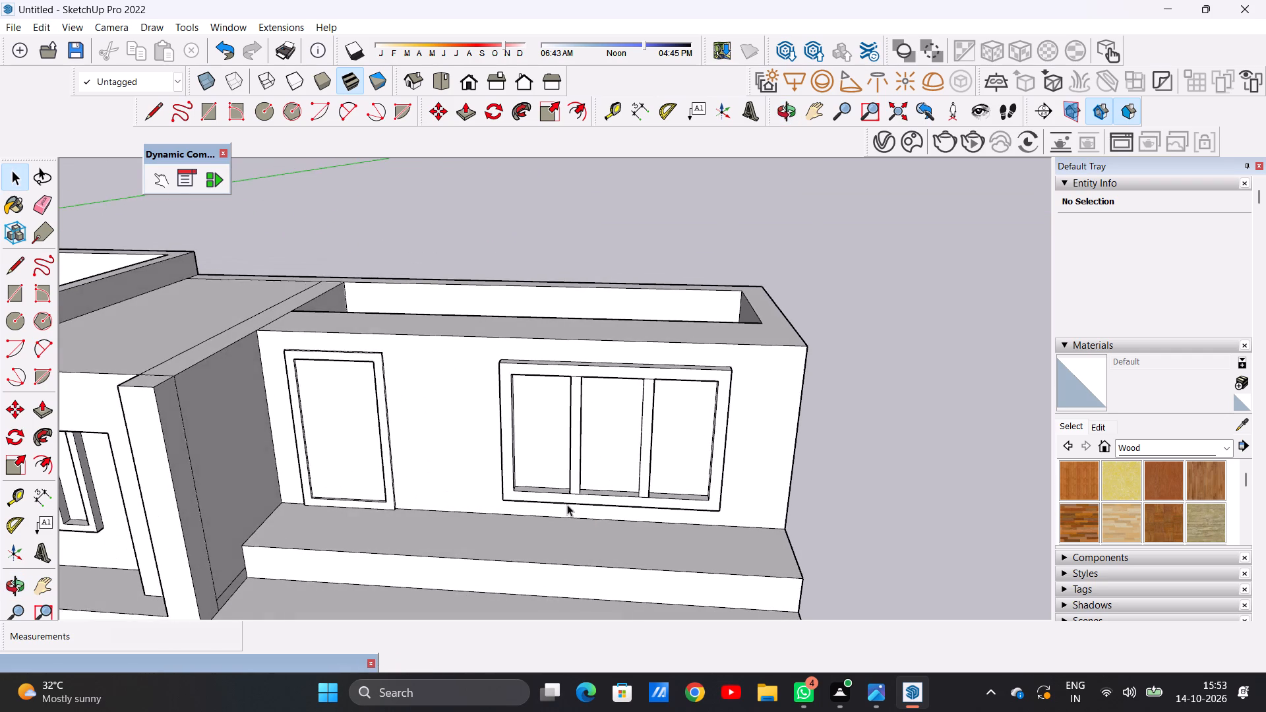
{"action": "scroll", "coordinate": [567, 504], "scroll_direction": "down", "scroll_amount": 15}
{"action": "scroll", "coordinate": [468, 456], "scroll_direction": "up", "scroll_amount": 7}
{"action": "scroll", "coordinate": [524, 461], "scroll_direction": "up", "scroll_amount": 2}
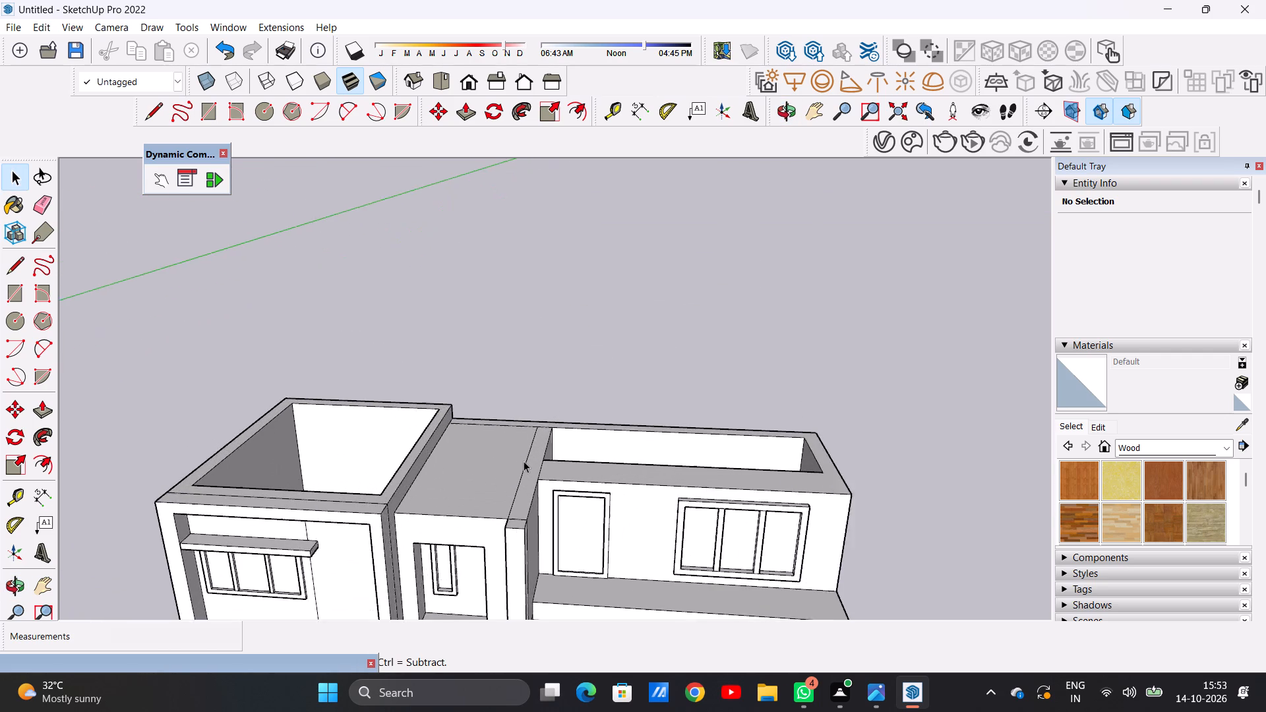
{"action": "scroll", "coordinate": [524, 461], "scroll_direction": "up", "scroll_amount": 4}
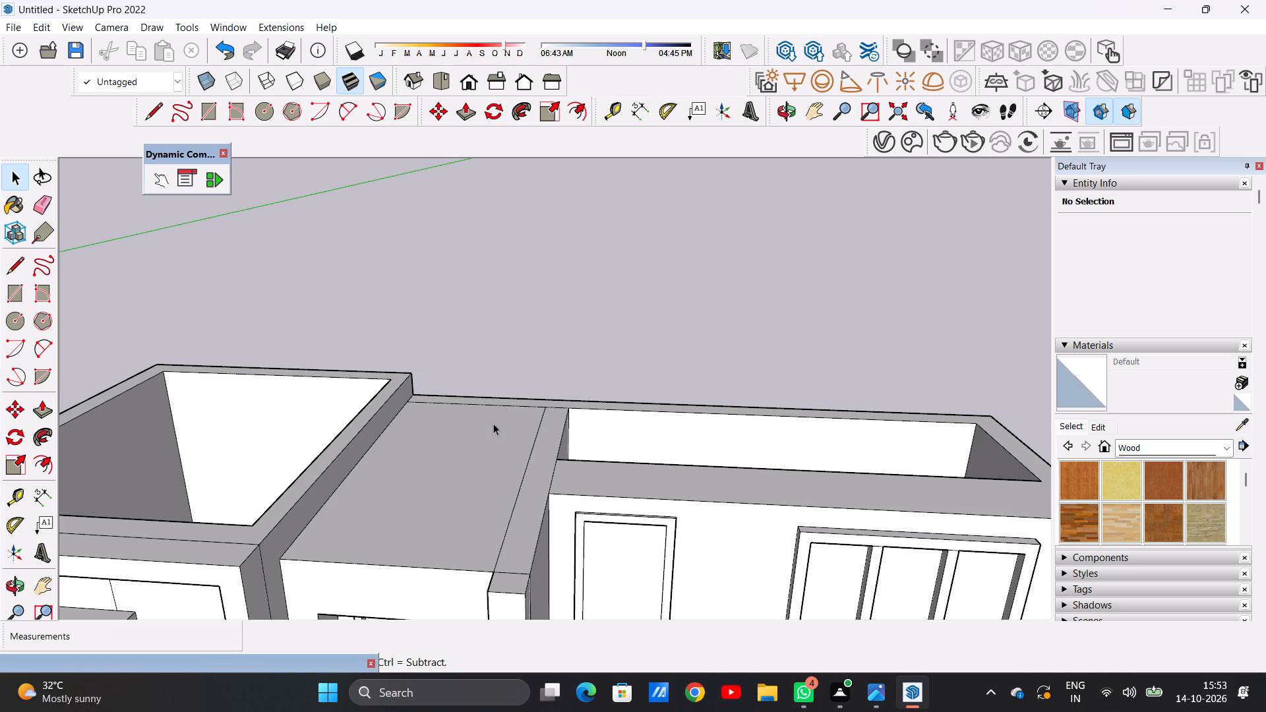
Move the long section's interior floor face up 10' to the top of its walls to close the roof.
{"action": "scroll", "coordinate": [495, 423], "scroll_direction": "down", "scroll_amount": 10}
{"action": "scroll", "coordinate": [550, 429], "scroll_direction": "up", "scroll_amount": 6}
{"action": "middle_click_drag", "start_coordinate": [491, 385], "coordinate": [507, 508]}
{"action": "scroll", "coordinate": [541, 380], "scroll_direction": "down", "scroll_amount": 9}
{"action": "scroll", "coordinate": [441, 394], "scroll_direction": "up", "scroll_amount": 8}
{"action": "scroll", "coordinate": [524, 392], "scroll_direction": "down", "scroll_amount": 1}
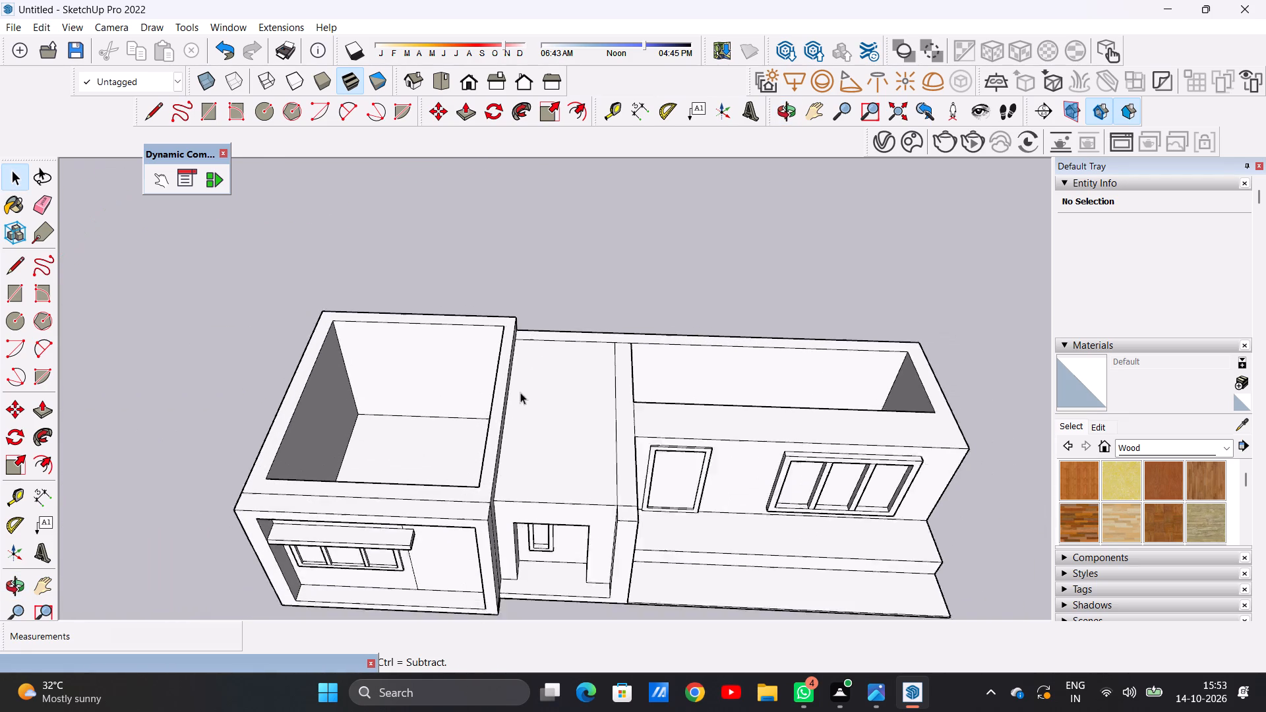
{"action": "scroll", "coordinate": [520, 392], "scroll_direction": "down", "scroll_amount": 9}
{"action": "scroll", "coordinate": [636, 398], "scroll_direction": "up", "scroll_amount": 5}
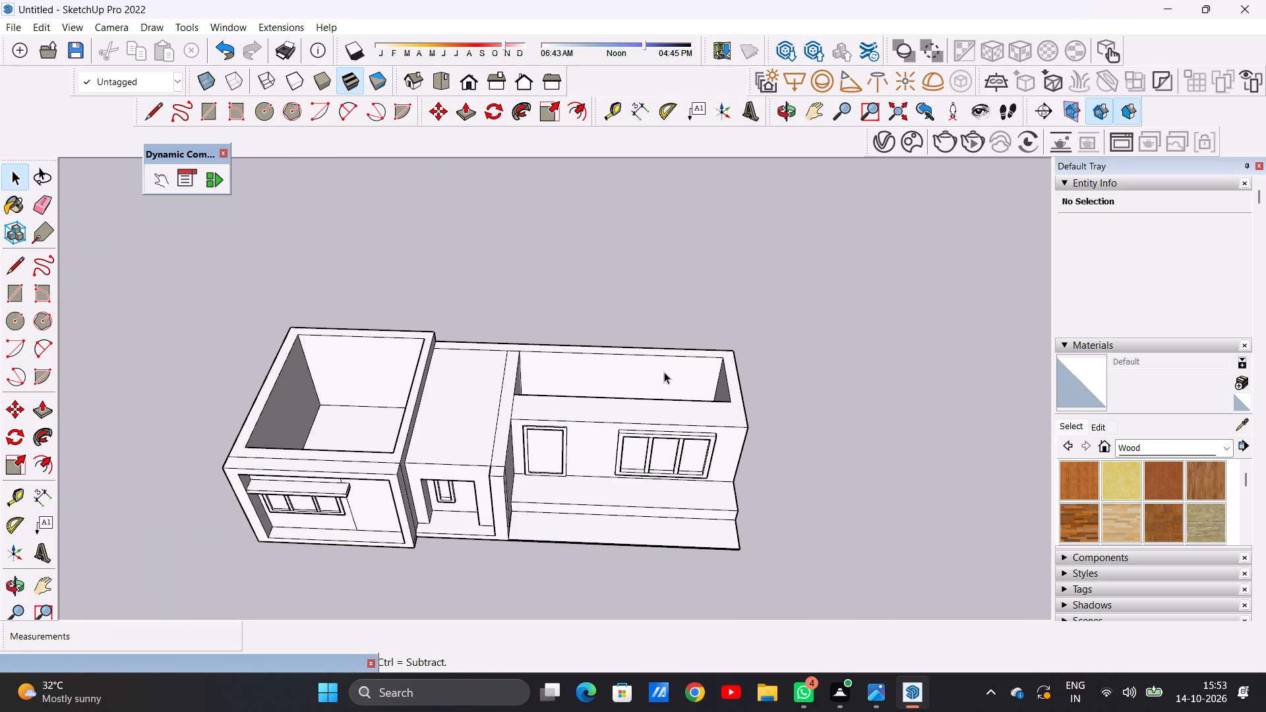
{"action": "middle_click_drag", "start_coordinate": [656, 397], "coordinate": [643, 524]}
{"action": "scroll", "coordinate": [667, 394], "scroll_direction": "up", "scroll_amount": 5}
{"action": "middle_click_drag", "start_coordinate": [667, 394], "coordinate": [668, 419]}
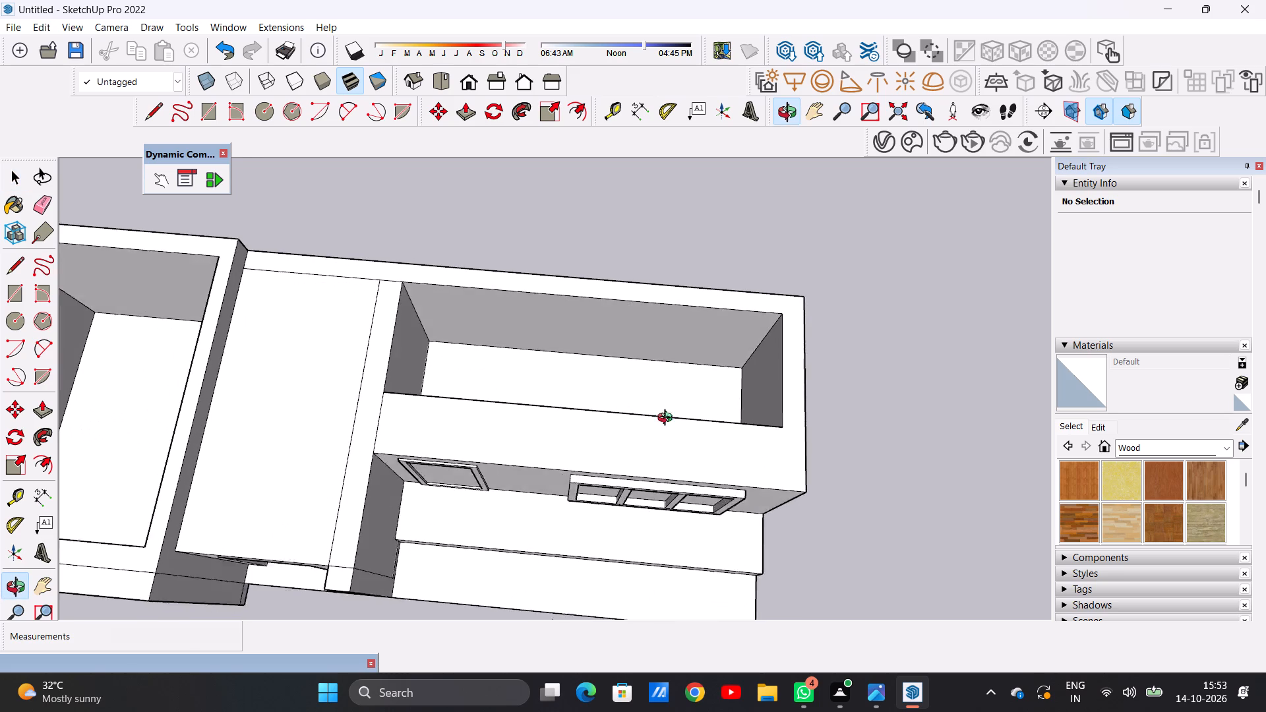
{"action": "middle_click_drag", "start_coordinate": [668, 419], "coordinate": [673, 452]}
{"action": "double_click", "coordinate": [647, 394]}
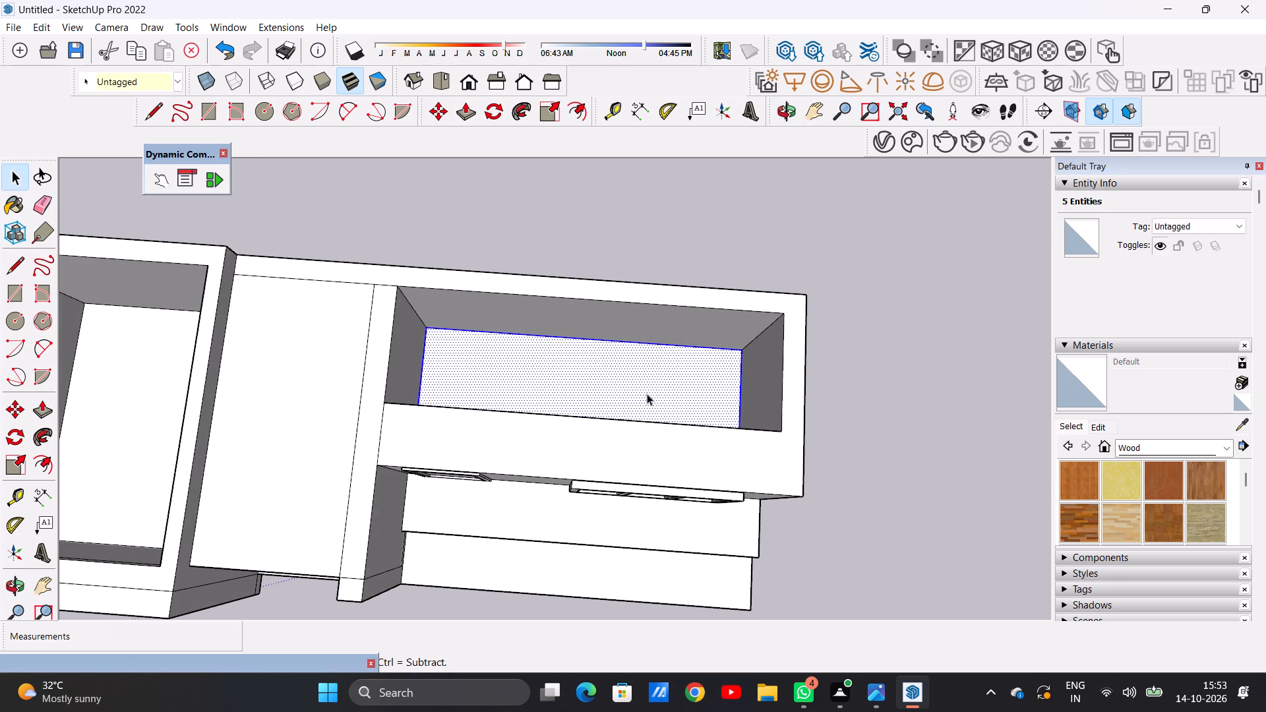
{"action": "key", "text": "m"}
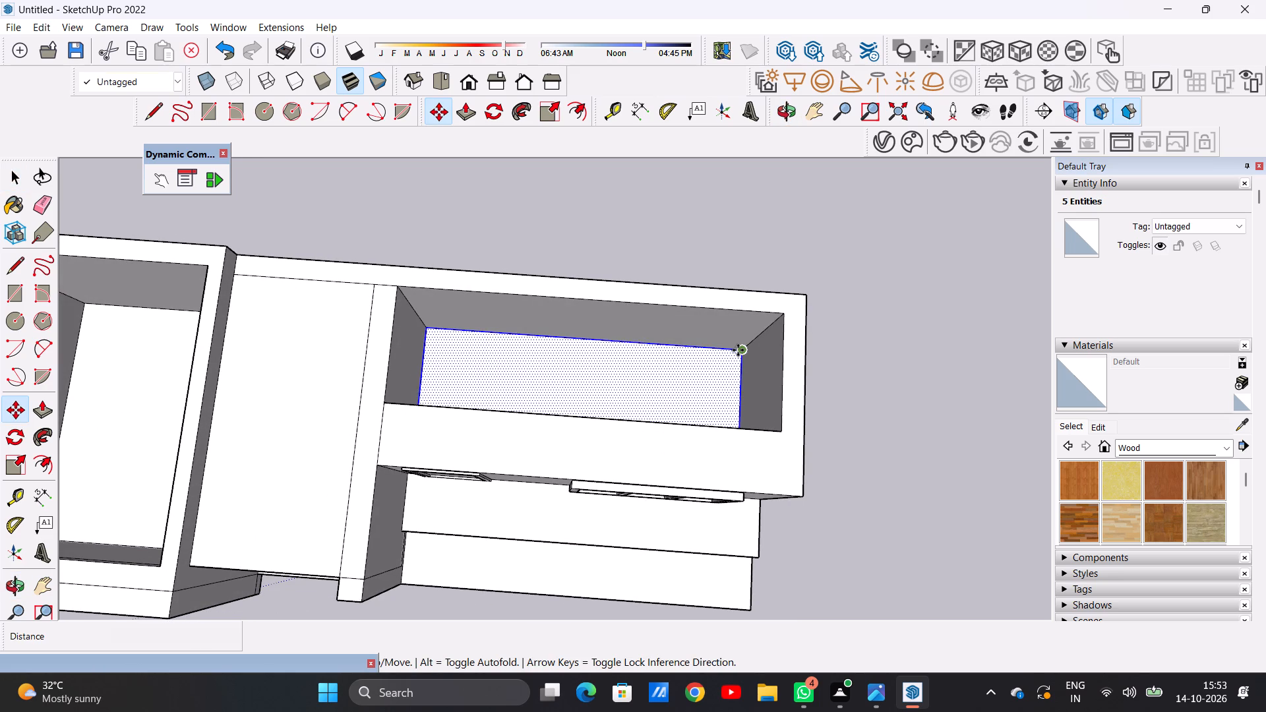
{"action": "left_click", "coordinate": [738, 349]}
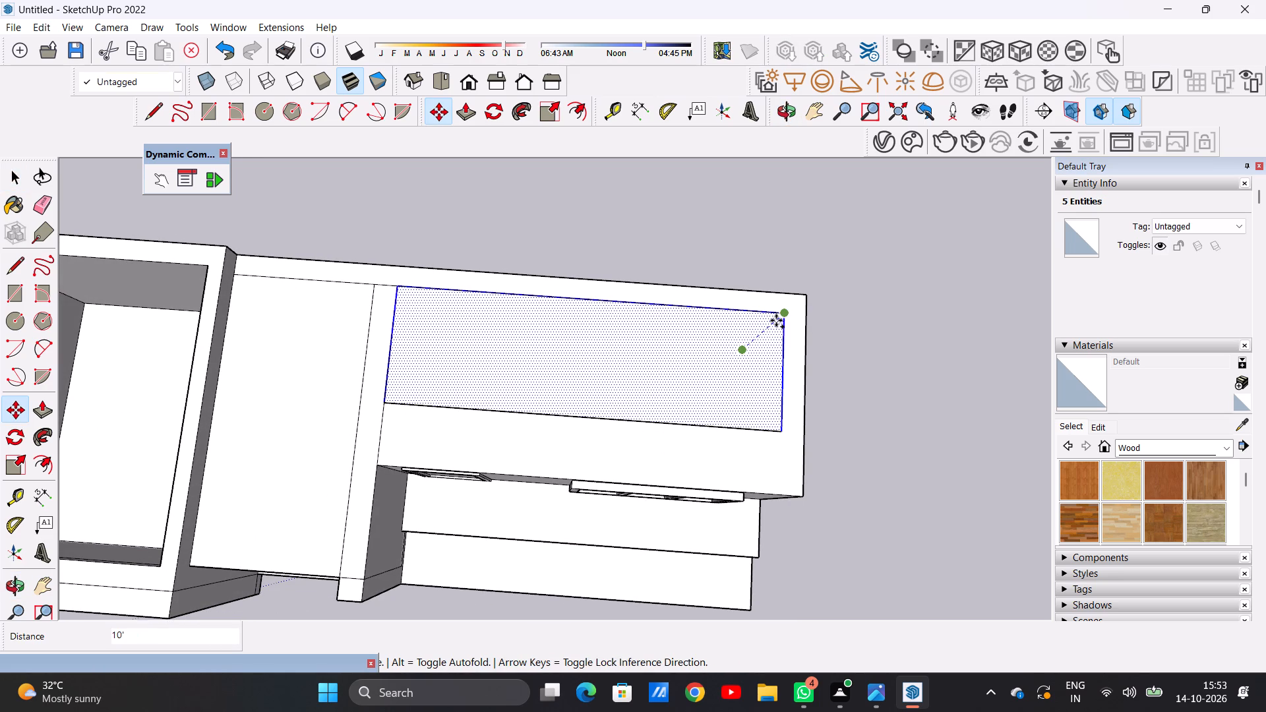
{"action": "left_click", "coordinate": [777, 320]}
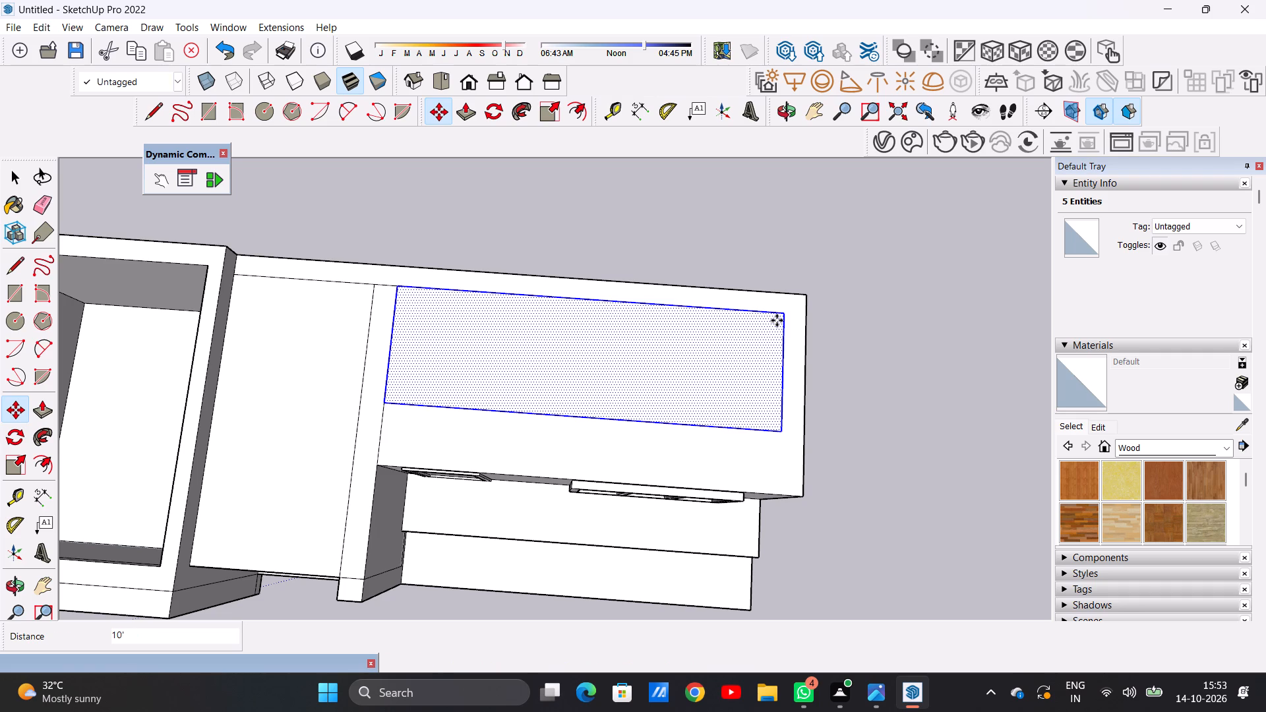
{"action": "key", "text": "space"}
{"action": "left_click", "coordinate": [818, 281]}
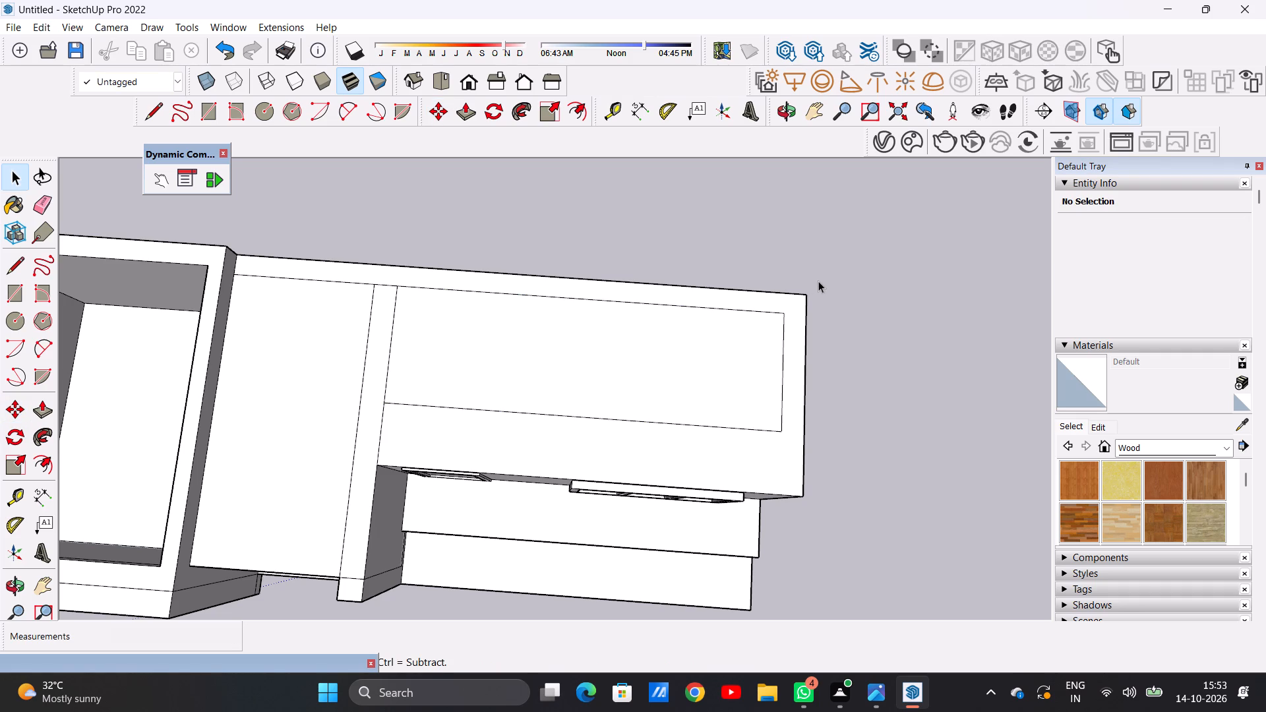
{"action": "left_click", "coordinate": [818, 281]}
Push/Pull the inset rectangular roof face of the long section up about 1' 1" to form a raised slab.
{"action": "scroll", "coordinate": [680, 355], "scroll_direction": "down", "scroll_amount": 7}
{"action": "middle_click_drag", "start_coordinate": [663, 446], "coordinate": [659, 444]}
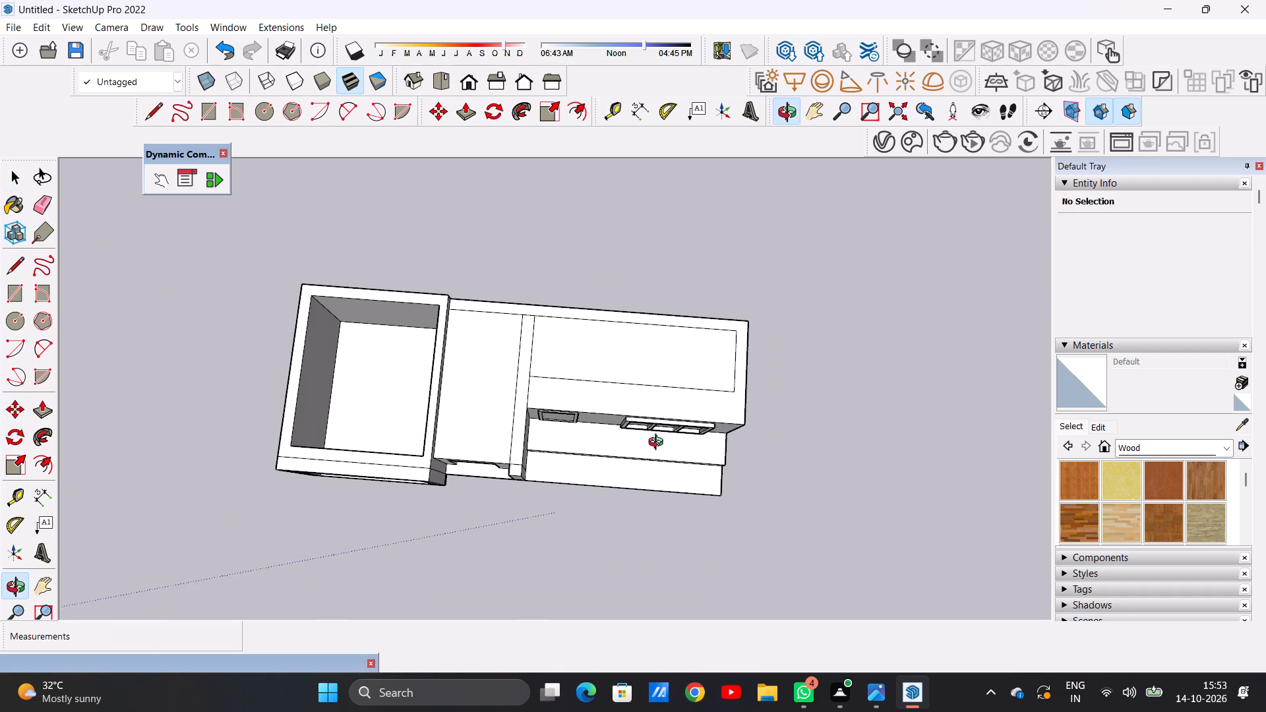
{"action": "middle_click_drag", "start_coordinate": [659, 444], "coordinate": [648, 247]}
{"action": "middle_click_drag", "start_coordinate": [676, 438], "coordinate": [668, 314]}
{"action": "scroll", "coordinate": [737, 368], "scroll_direction": "up", "scroll_amount": 2}
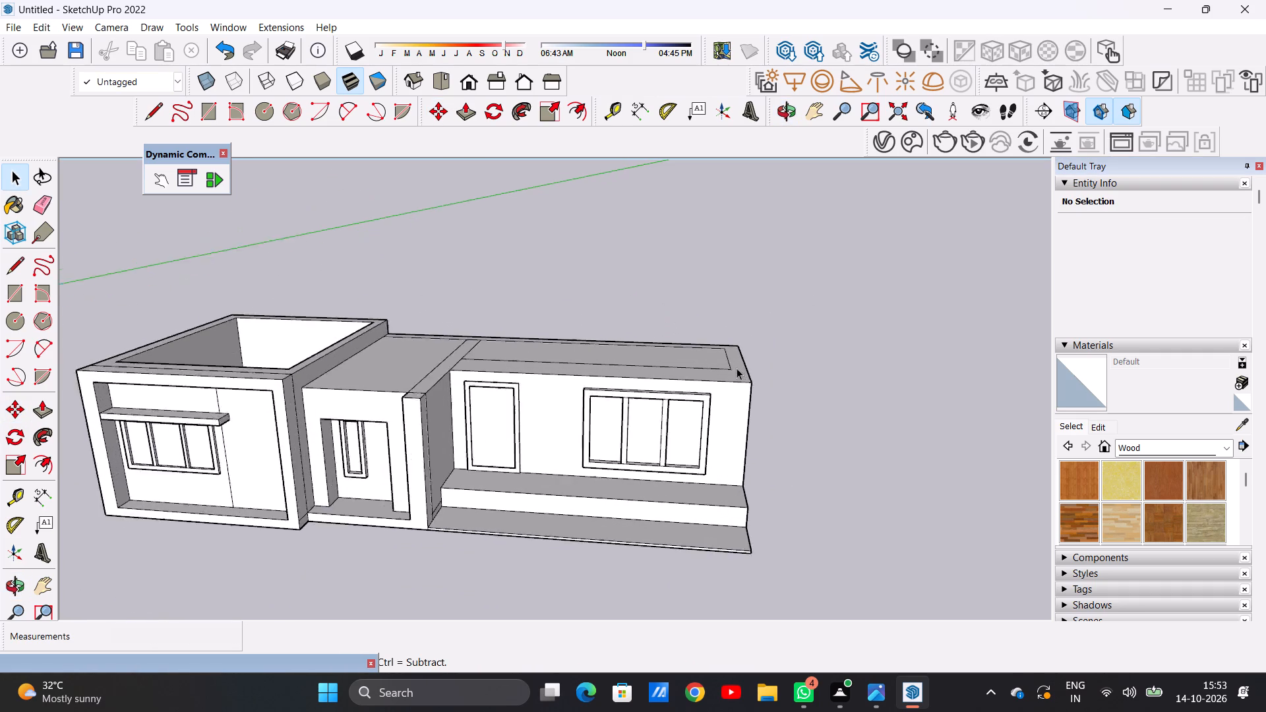
{"action": "scroll", "coordinate": [737, 368], "scroll_direction": "up", "scroll_amount": 4}
{"action": "scroll", "coordinate": [683, 367], "scroll_direction": "up", "scroll_amount": 2}
{"action": "key", "text": "p"}
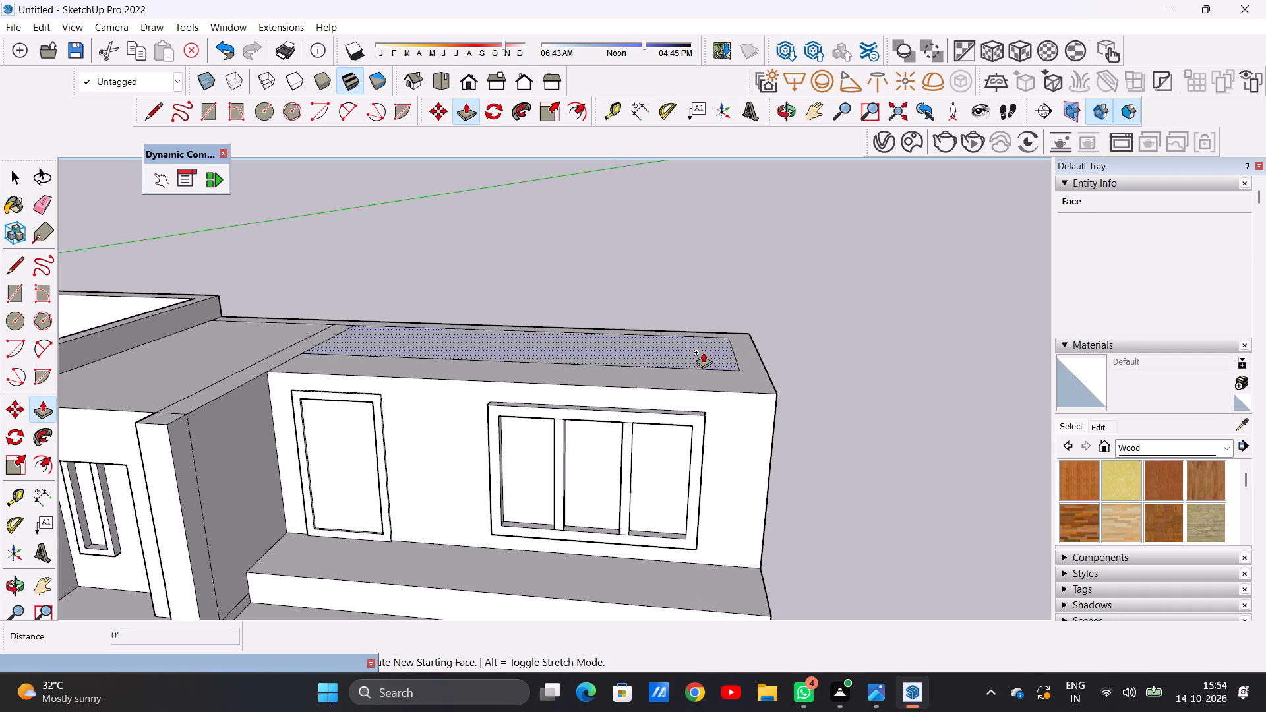
{"action": "left_click", "coordinate": [703, 352]}
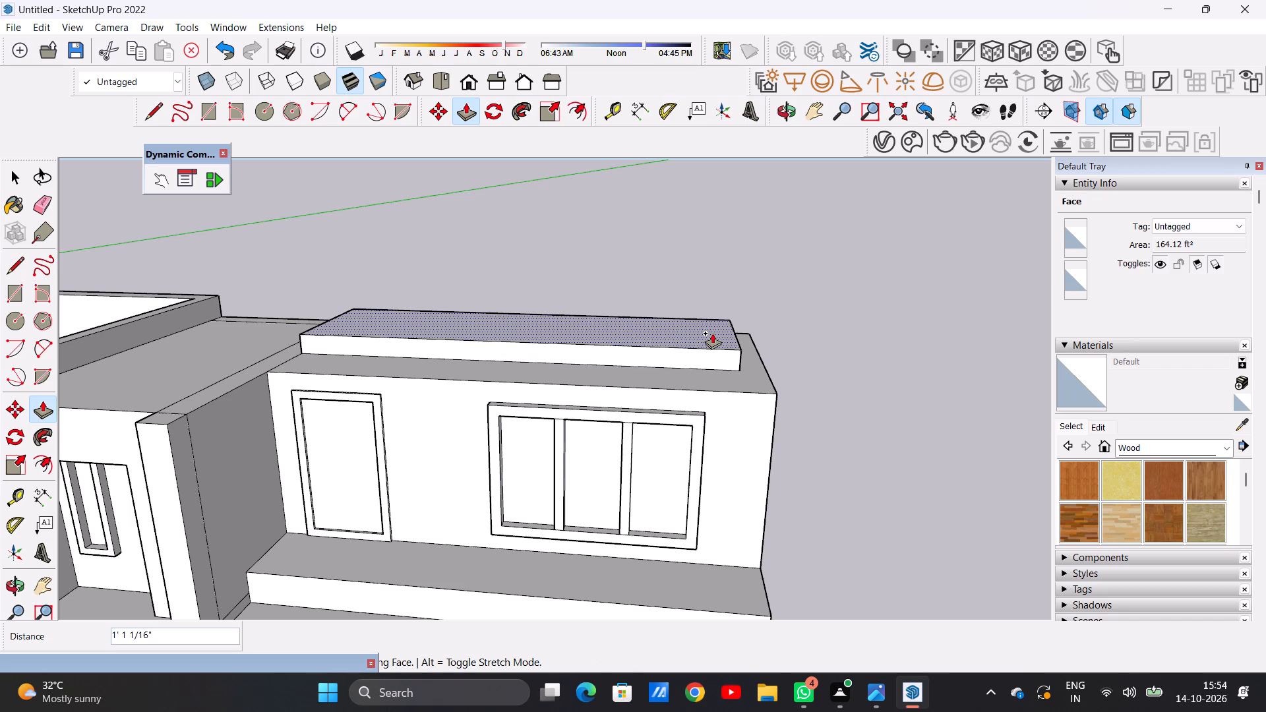
{"action": "left_click", "coordinate": [712, 333]}
{"action": "key", "text": "space"}
Push/Pull the raised slab's front face outward about 10' 5/16" so it overhangs the door, window and steps.
{"action": "scroll", "coordinate": [696, 365], "scroll_direction": "down", "scroll_amount": 3}
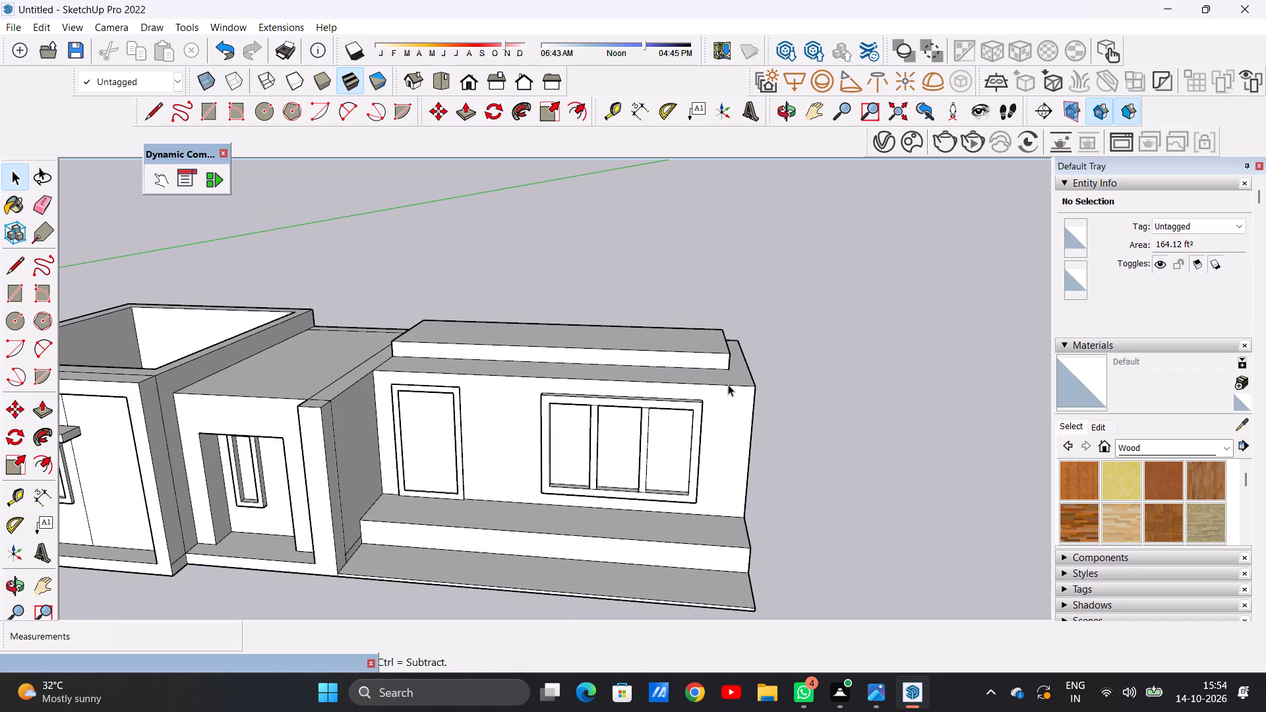
{"action": "middle_click_drag", "start_coordinate": [728, 384], "coordinate": [601, 428]}
{"action": "scroll", "coordinate": [729, 396], "scroll_direction": "up", "scroll_amount": 6}
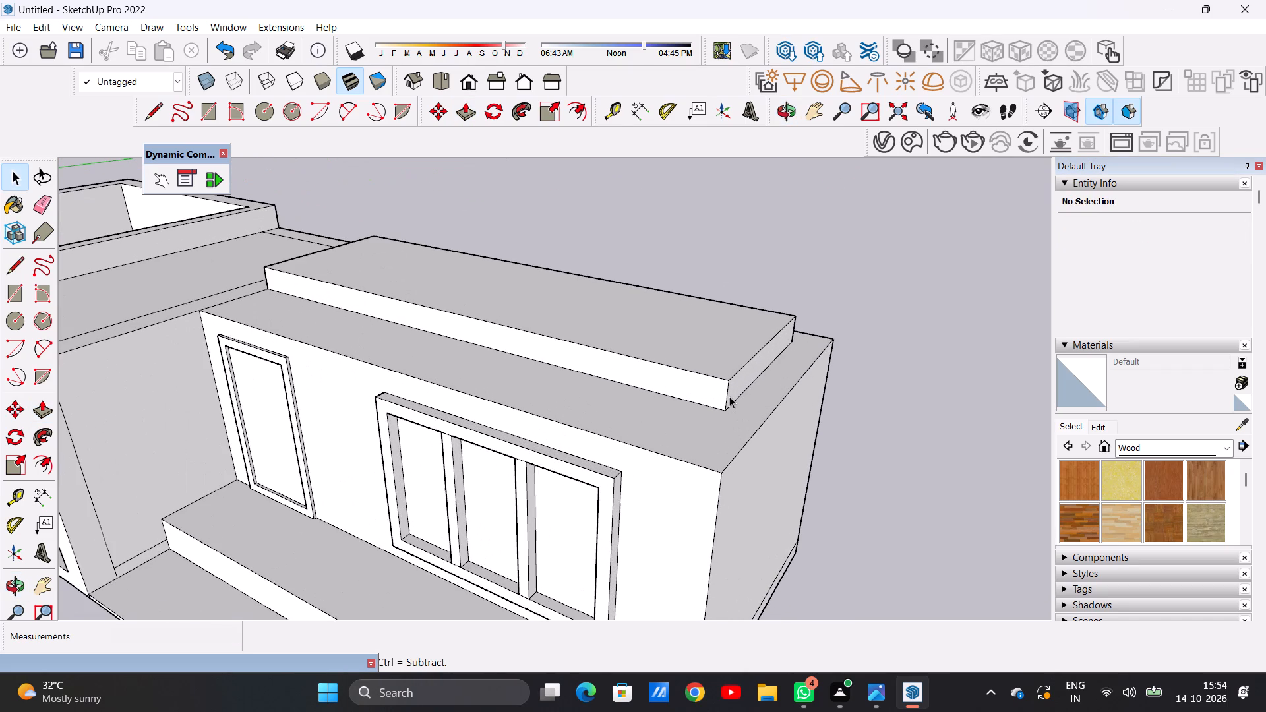
{"action": "key", "text": "p"}
{"action": "left_click", "coordinate": [715, 394]}
{"action": "scroll", "coordinate": [667, 398], "scroll_direction": "down", "scroll_amount": 7}
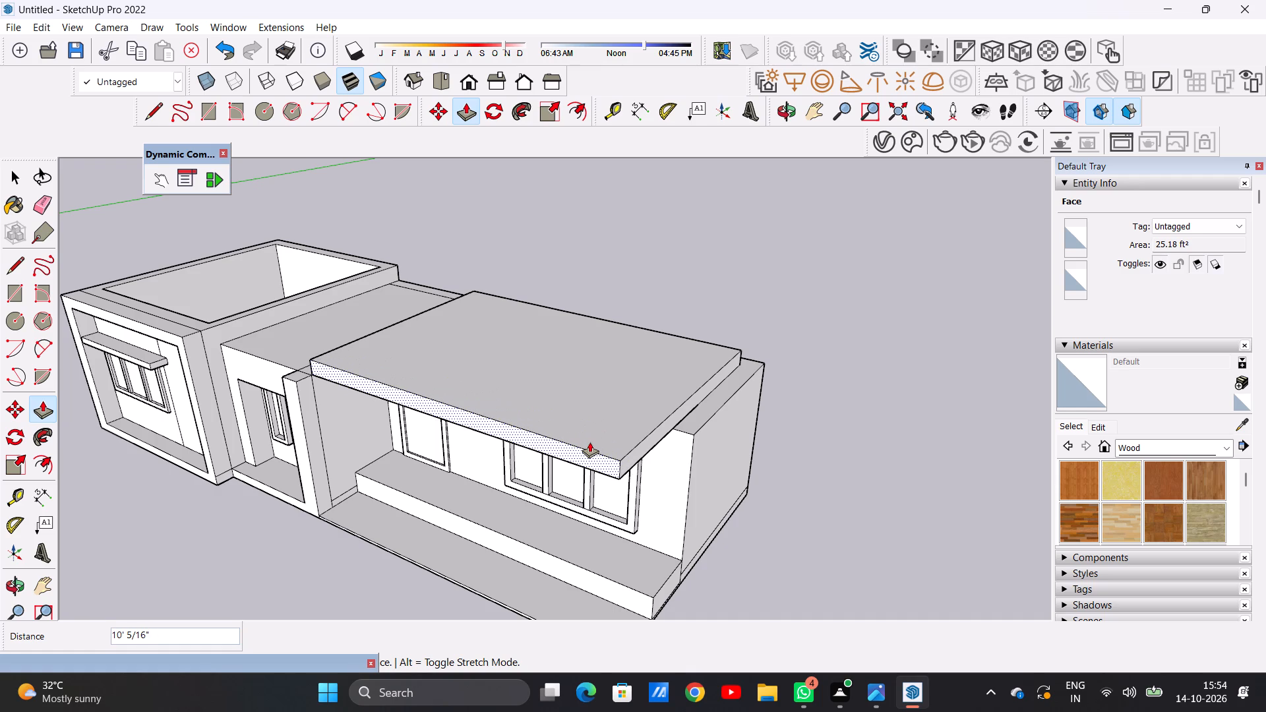
{"action": "left_click", "coordinate": [589, 442]}
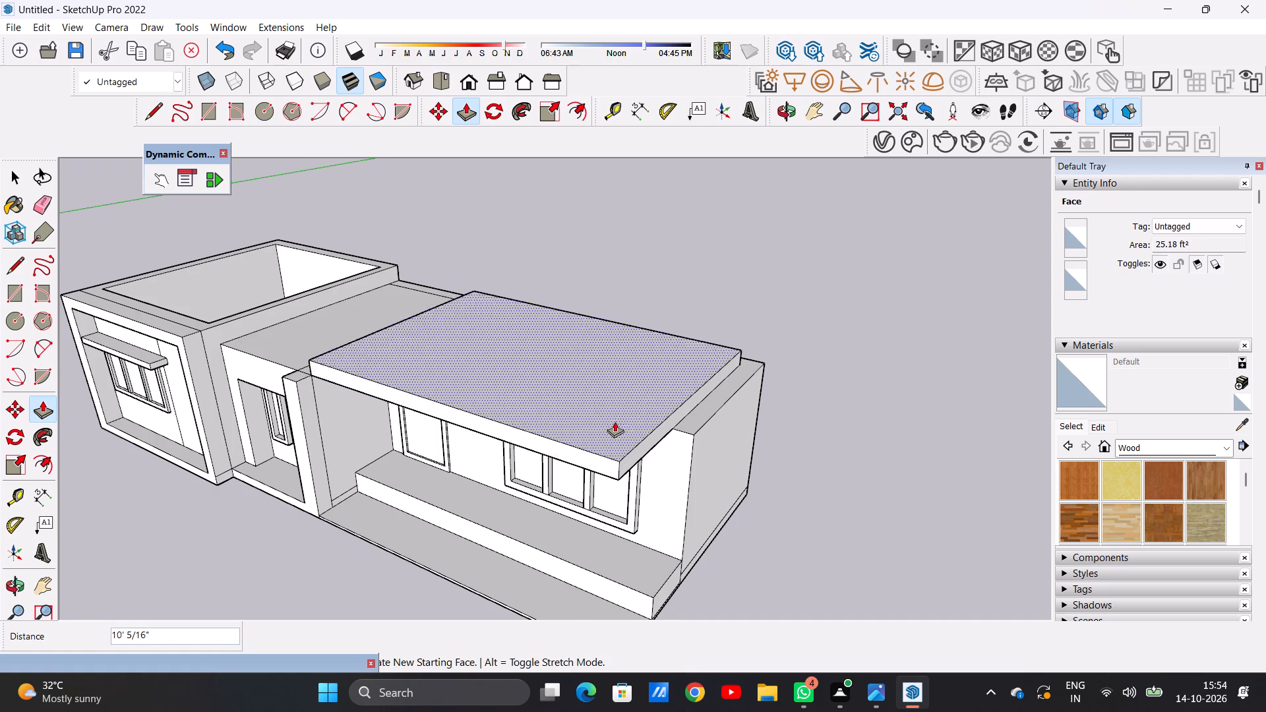
Push/Pull the roof slab's end face outward about 1' 3 3/4" to the end wall, and again to overhang beyond it.
{"action": "scroll", "coordinate": [615, 421], "scroll_direction": "down", "scroll_amount": 2}
{"action": "scroll", "coordinate": [654, 454], "scroll_direction": "up", "scroll_amount": 7}
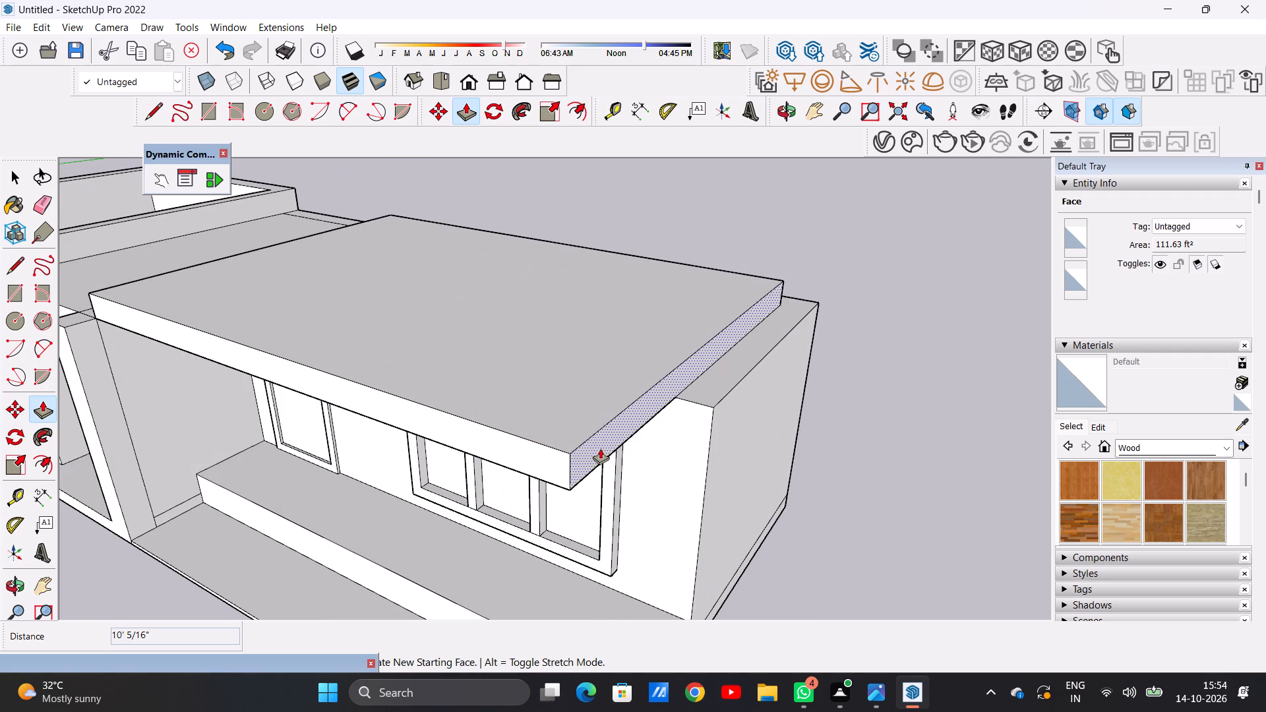
{"action": "left_click", "coordinate": [600, 448]}
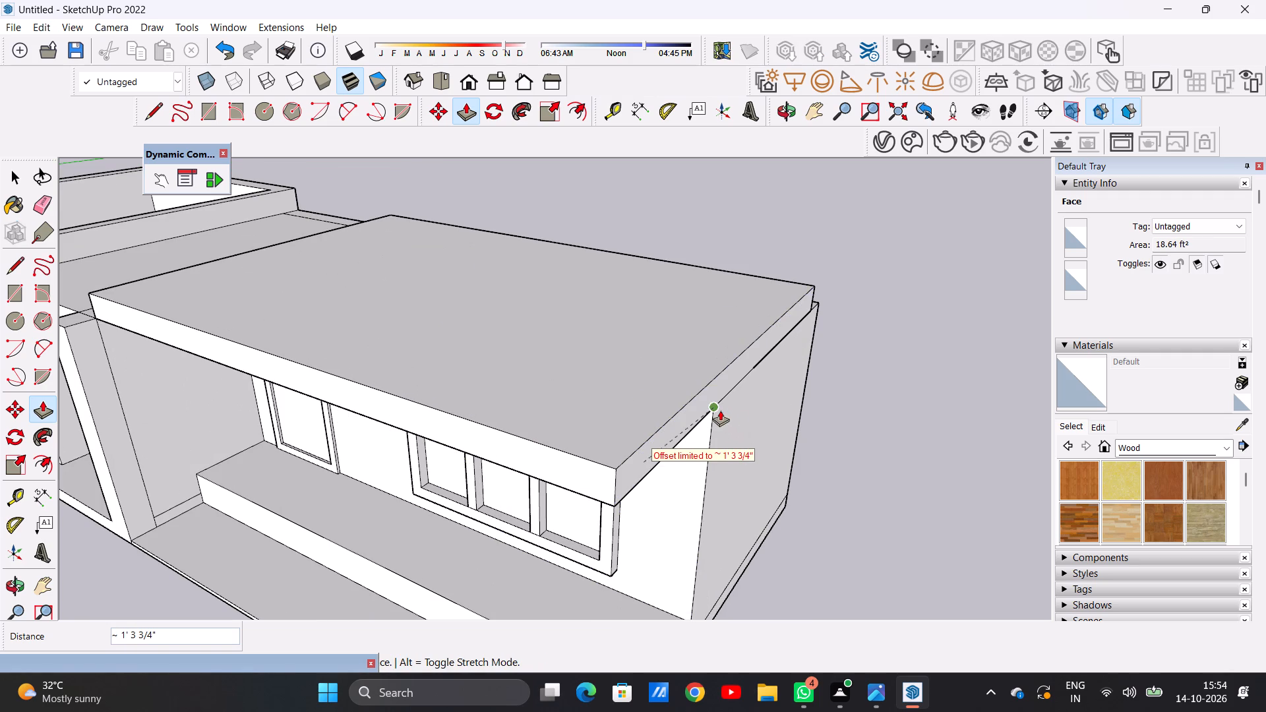
{"action": "left_click", "coordinate": [720, 410]}
{"action": "left_click", "coordinate": [663, 440]}
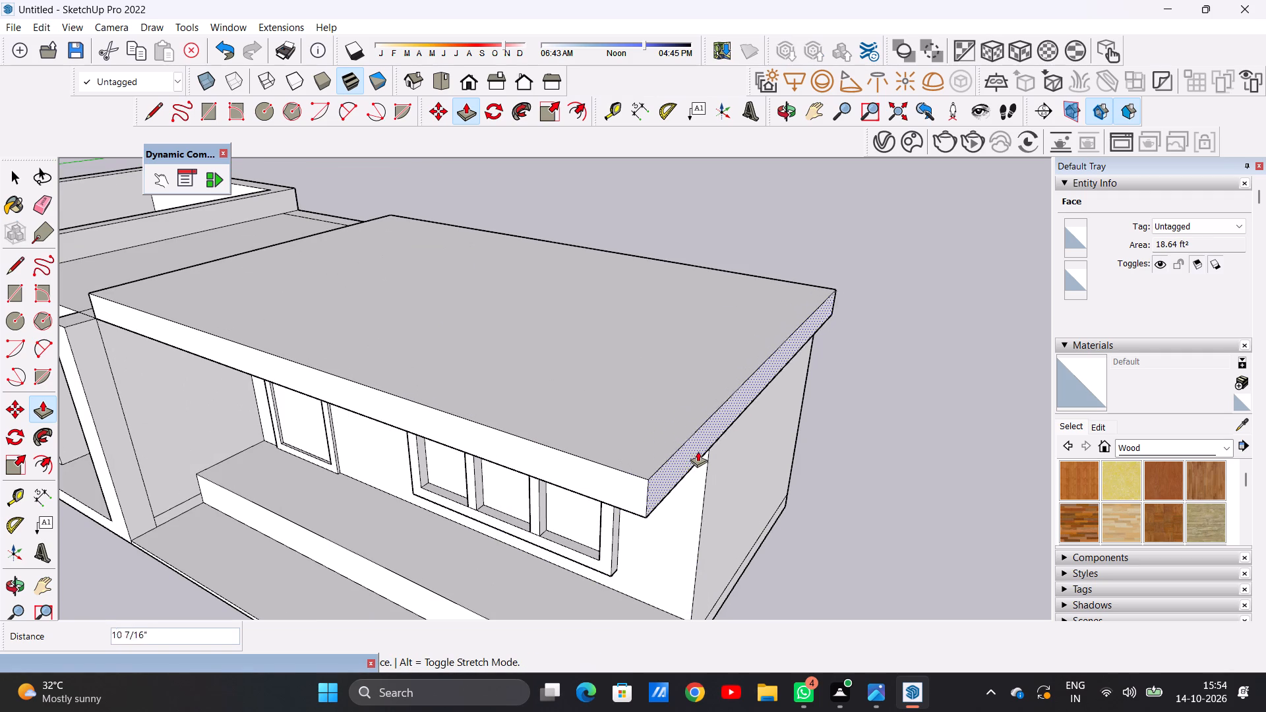
{"action": "left_click", "coordinate": [742, 460]}
{"action": "key", "text": "space"}
Erase the two stray edges on the underside of the roof overhang at the end wall's corner.
{"action": "scroll", "coordinate": [689, 445], "scroll_direction": "down", "scroll_amount": 9}
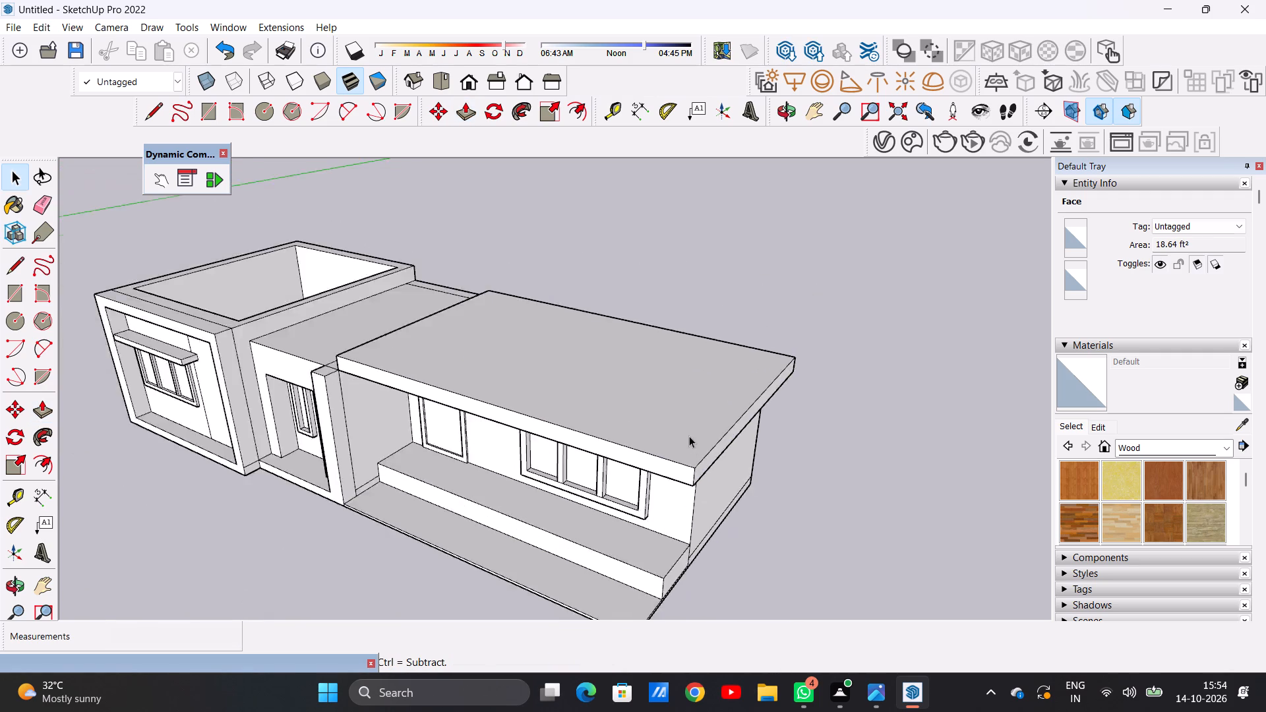
{"action": "scroll", "coordinate": [689, 436], "scroll_direction": "down", "scroll_amount": 4}
{"action": "middle_click_drag", "start_coordinate": [648, 479], "coordinate": [709, 345]}
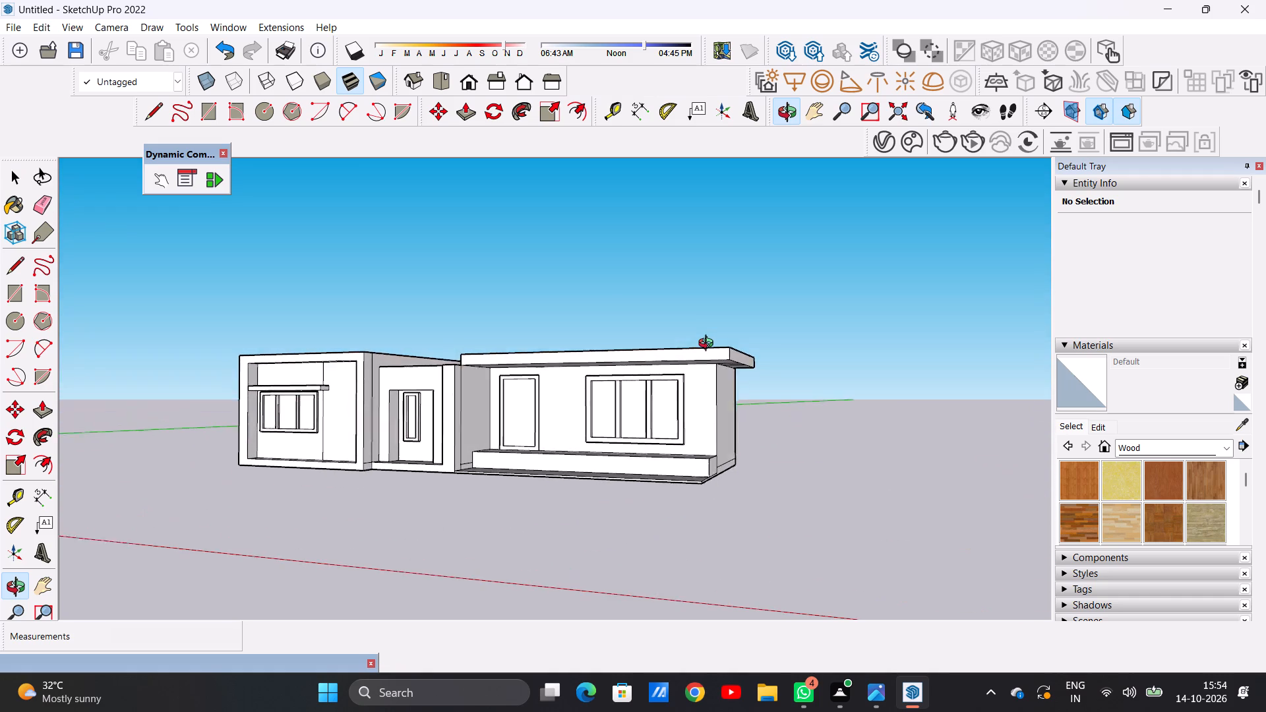
{"action": "middle_click_drag", "start_coordinate": [709, 345], "coordinate": [719, 323]}
{"action": "scroll", "coordinate": [737, 377], "scroll_direction": "up", "scroll_amount": 5}
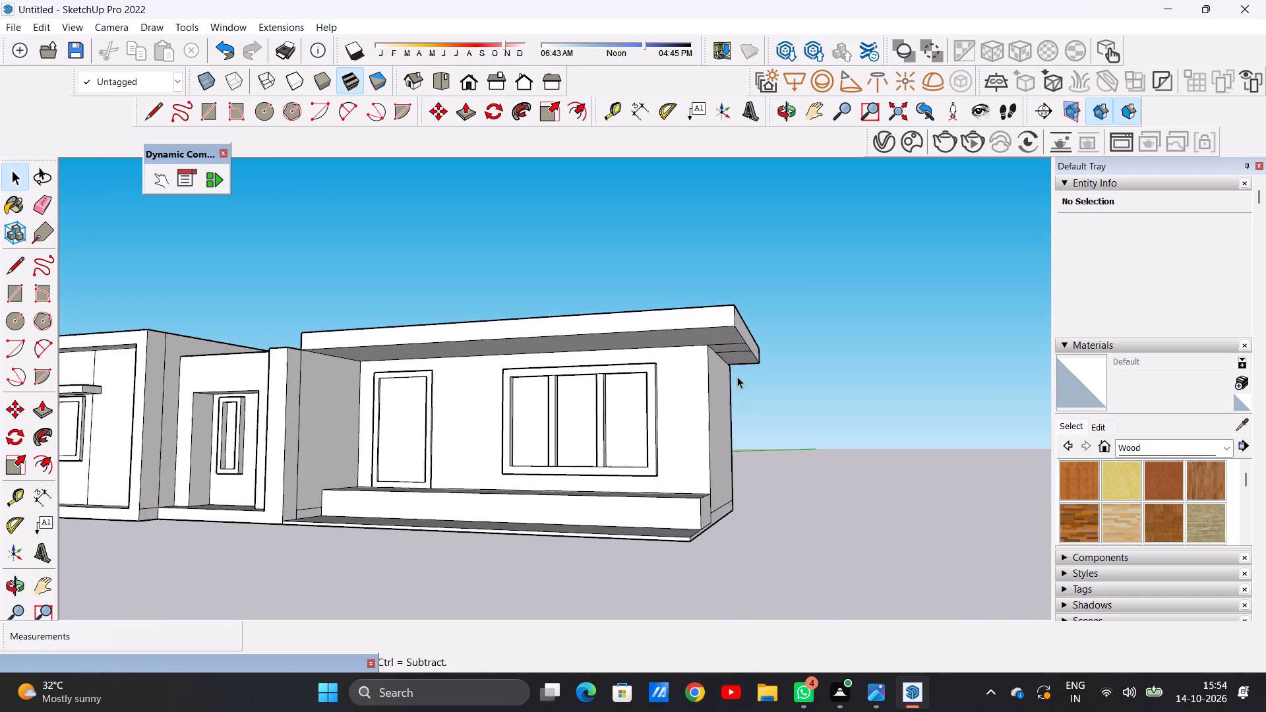
{"action": "scroll", "coordinate": [737, 376], "scroll_direction": "up", "scroll_amount": 12}
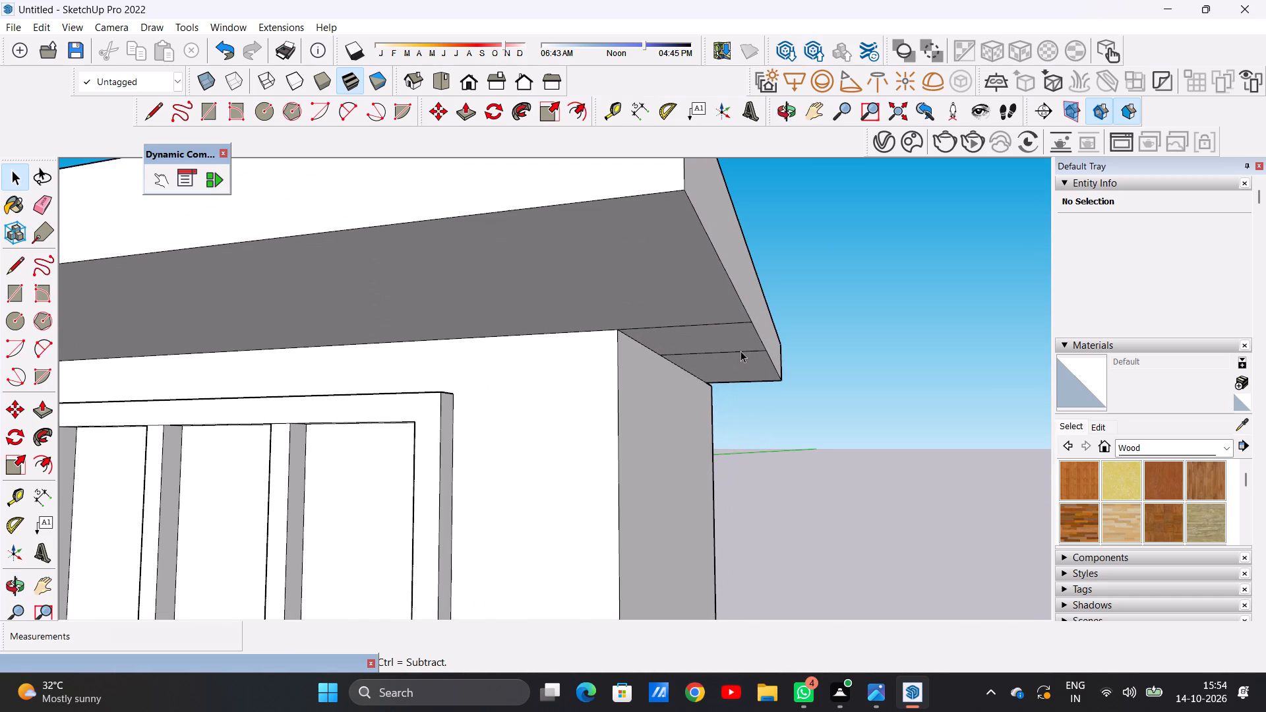
{"action": "scroll", "coordinate": [740, 351], "scroll_direction": "up", "scroll_amount": 1}
{"action": "key", "text": "e"}
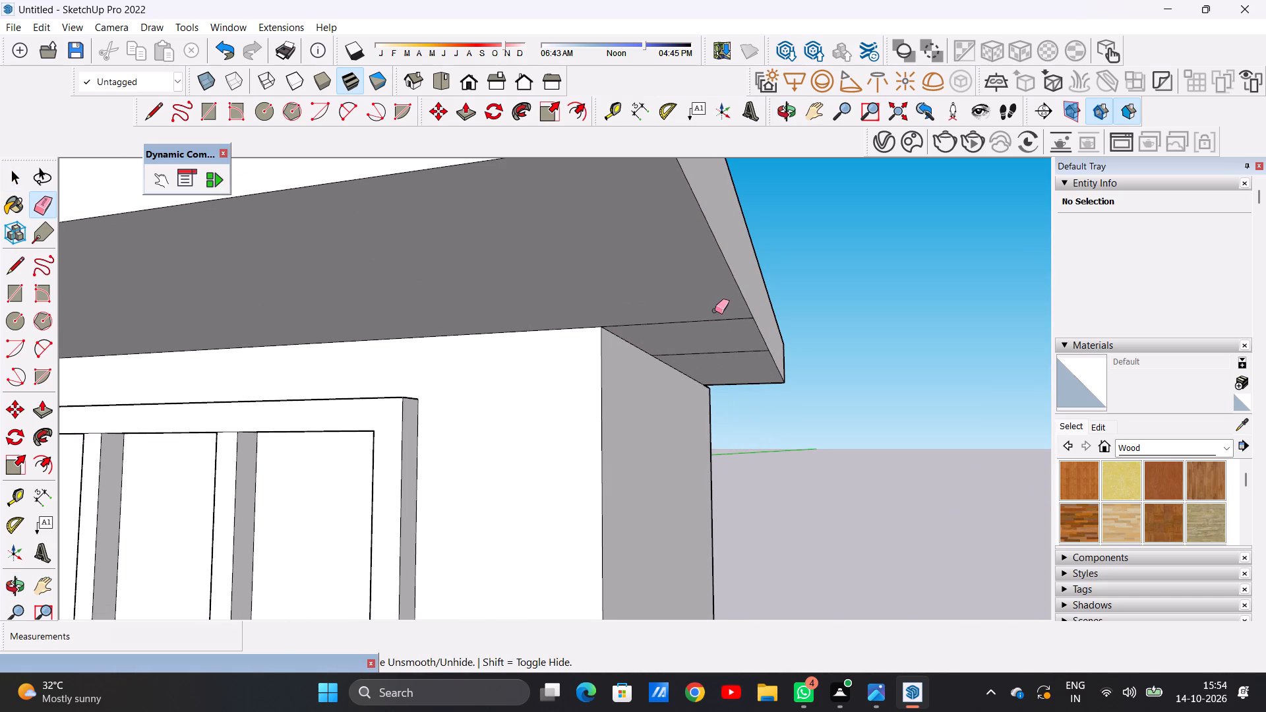
{"action": "left_click_drag", "start_coordinate": [715, 311], "coordinate": [721, 339]}
{"action": "left_click_drag", "start_coordinate": [721, 339], "coordinate": [732, 363]}
{"action": "key", "text": "space"}
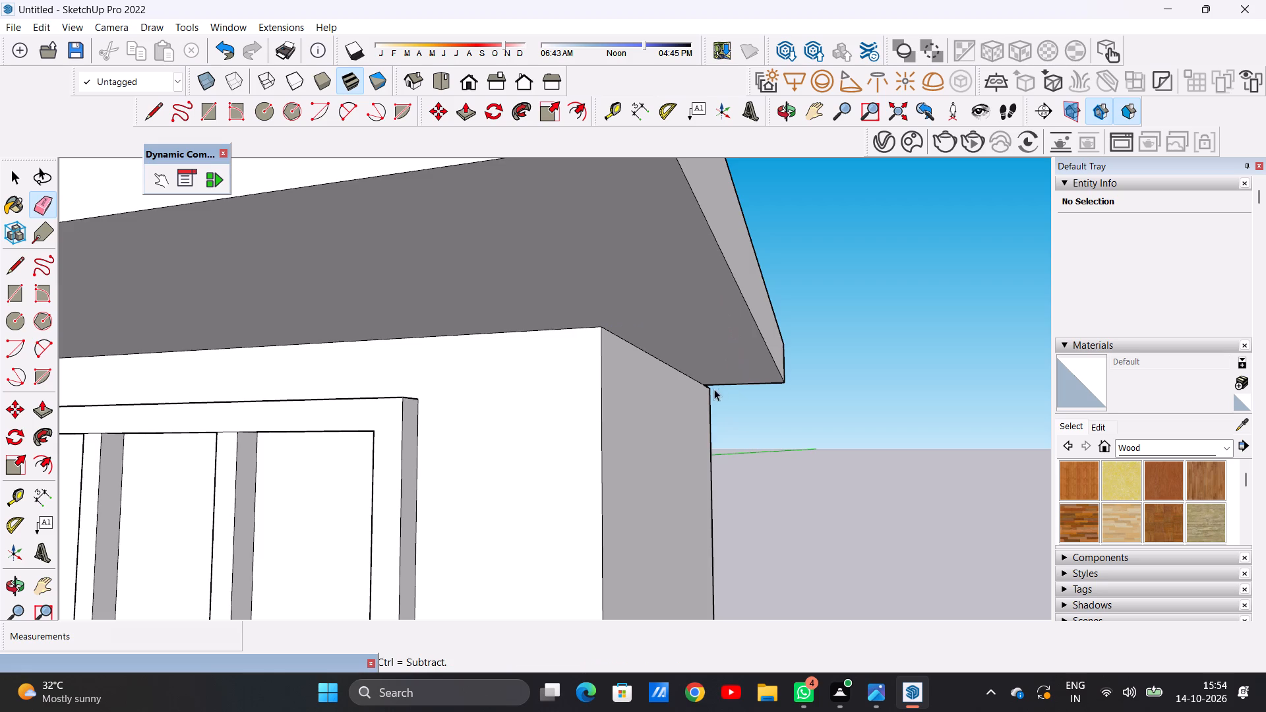
Examine the overhanging roof, front facade and porch steps of the building from several angles.
{"action": "scroll", "coordinate": [695, 387], "scroll_direction": "down", "scroll_amount": 14}
{"action": "middle_click_drag", "start_coordinate": [648, 338], "coordinate": [711, 446]}
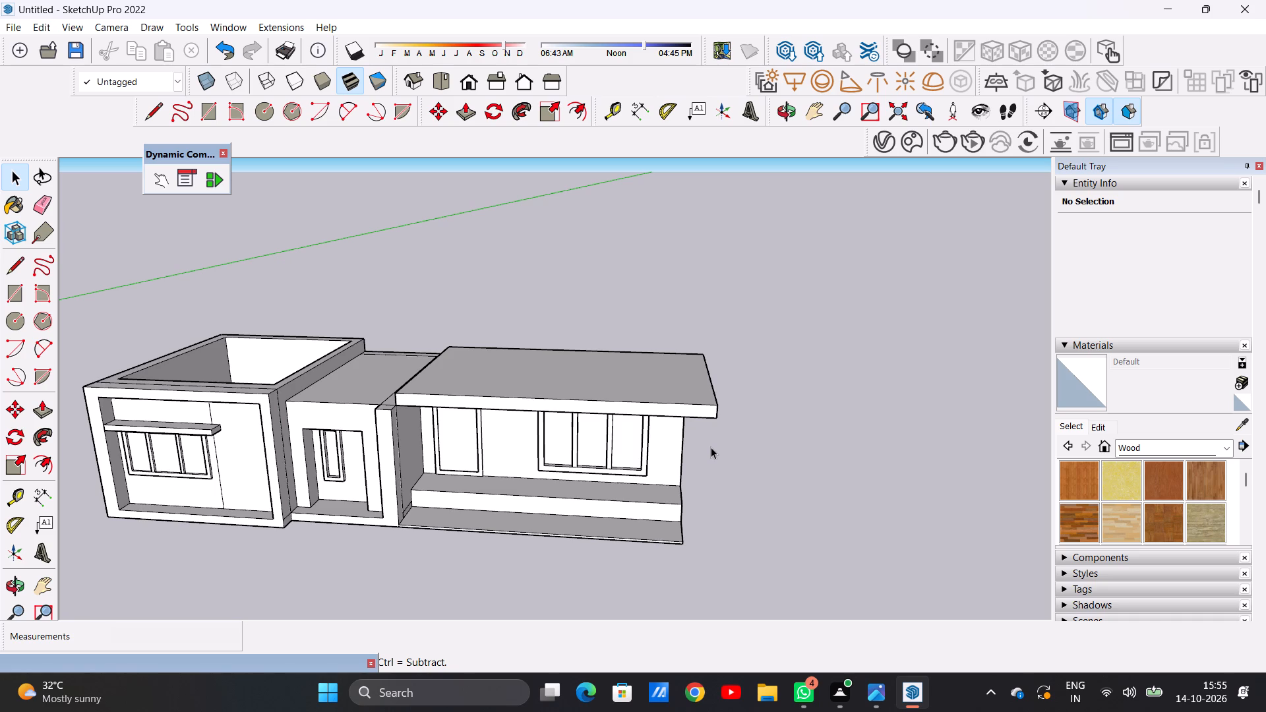
{"action": "scroll", "coordinate": [642, 430], "scroll_direction": "down", "scroll_amount": 5}
{"action": "scroll", "coordinate": [608, 435], "scroll_direction": "up", "scroll_amount": 6}
{"action": "middle_click_drag", "start_coordinate": [597, 450], "coordinate": [597, 356]}
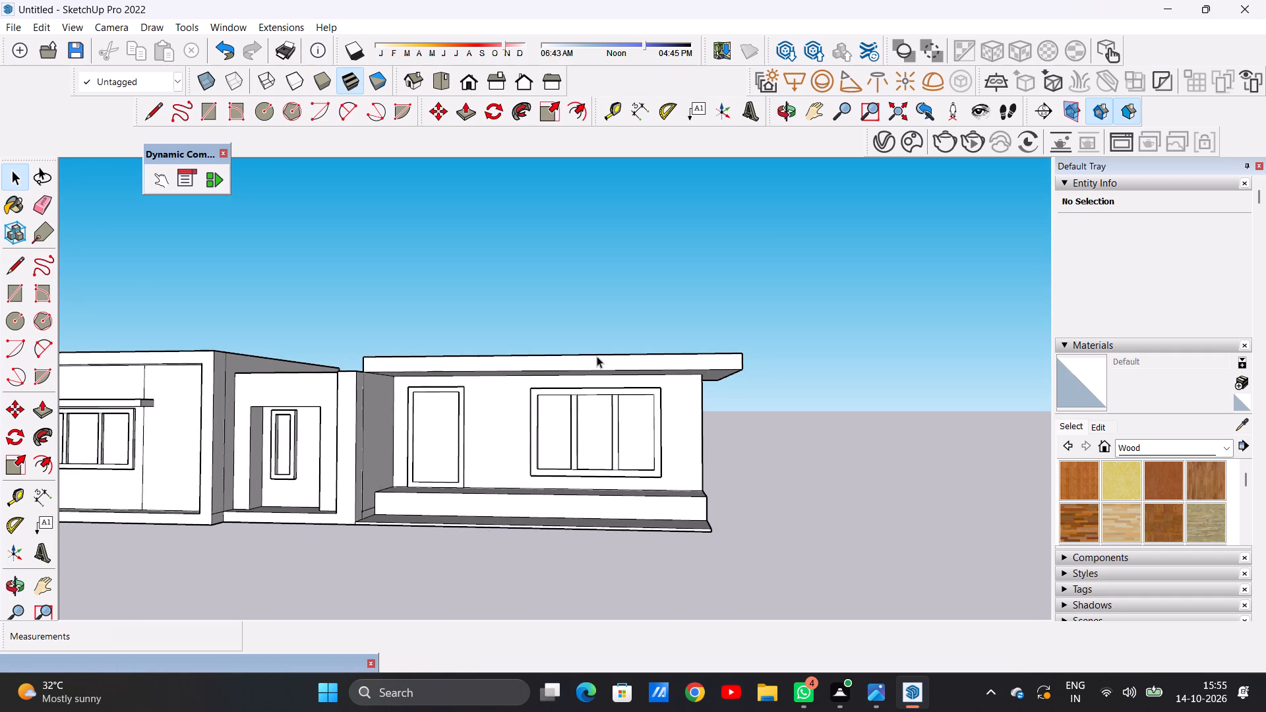
{"action": "scroll", "coordinate": [597, 356], "scroll_direction": "down", "scroll_amount": 4}
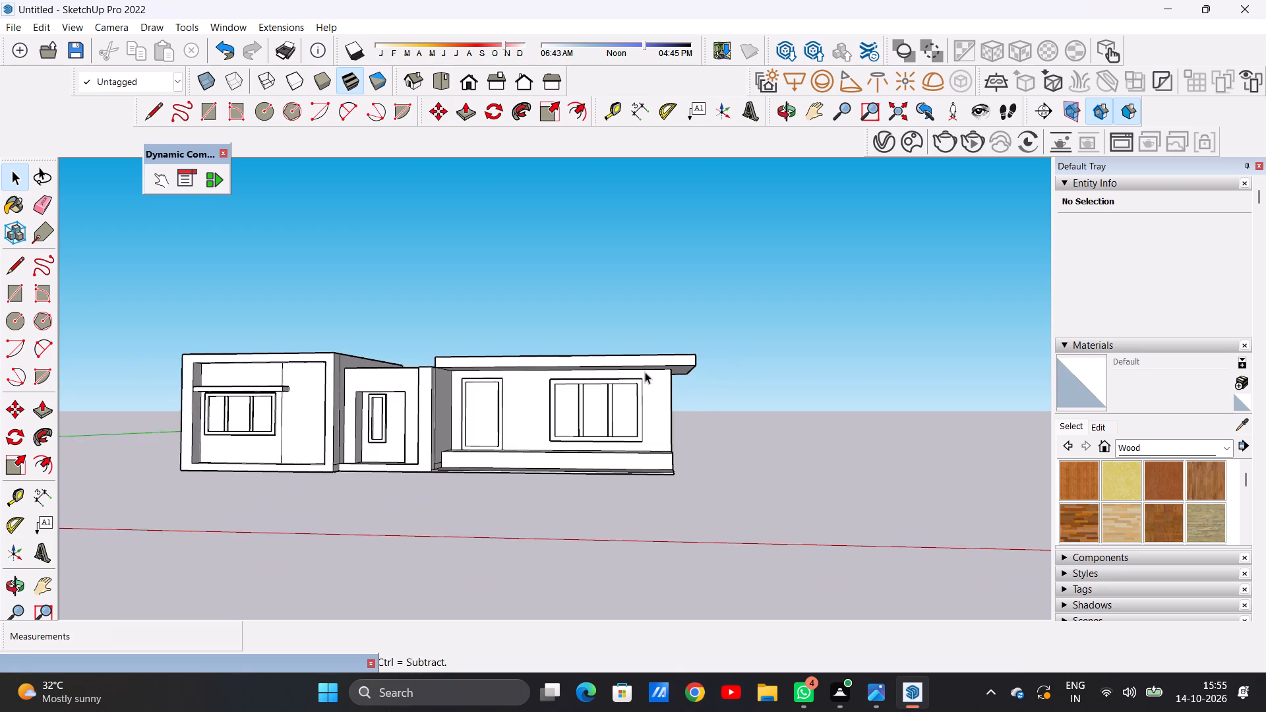
{"action": "scroll", "coordinate": [645, 372], "scroll_direction": "up", "scroll_amount": 6}
{"action": "middle_click_drag", "start_coordinate": [664, 403], "coordinate": [665, 459]}
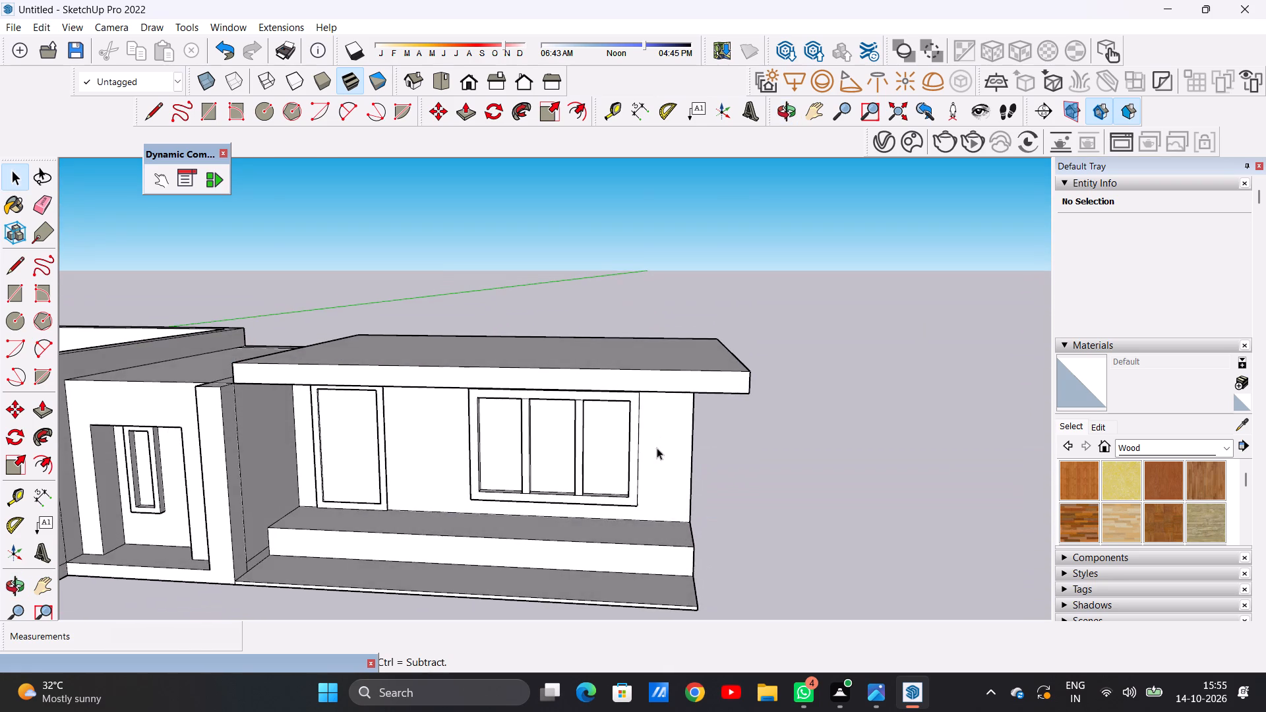
{"action": "scroll", "coordinate": [656, 446], "scroll_direction": "down", "scroll_amount": 4}
{"action": "middle_click_drag", "start_coordinate": [553, 477], "coordinate": [581, 531]}
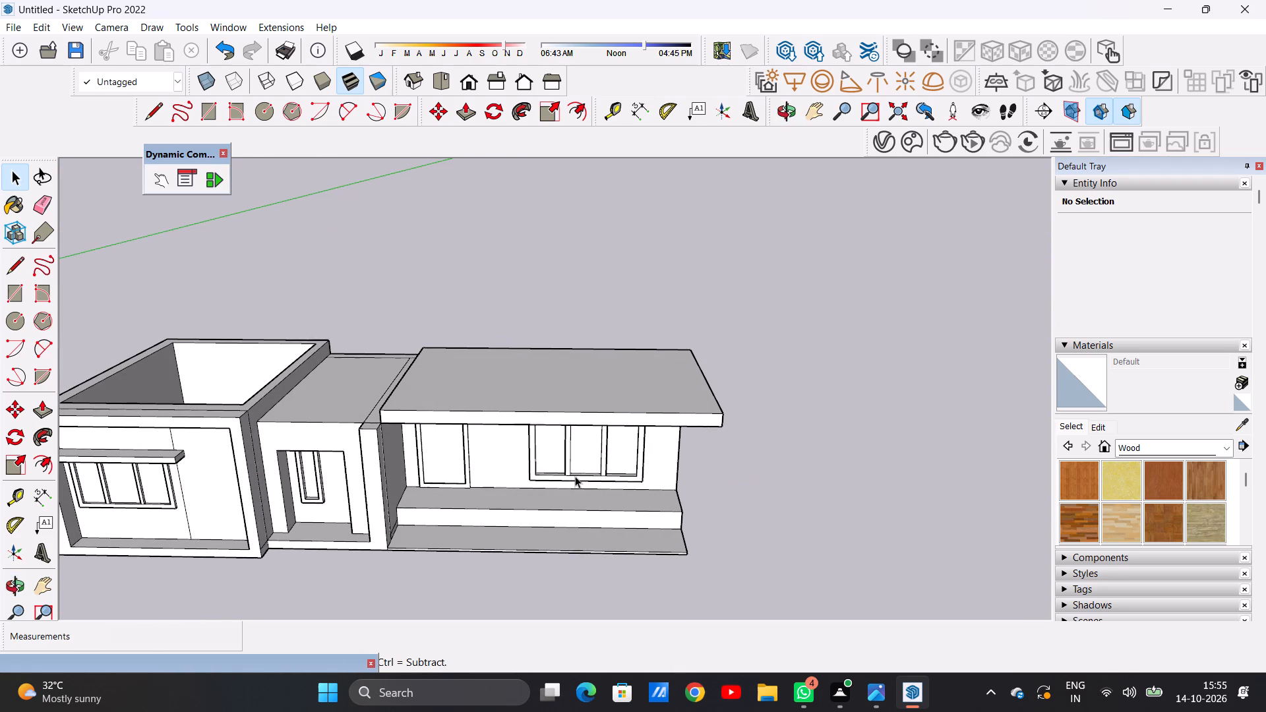
{"action": "scroll", "coordinate": [575, 476], "scroll_direction": "up", "scroll_amount": 4}
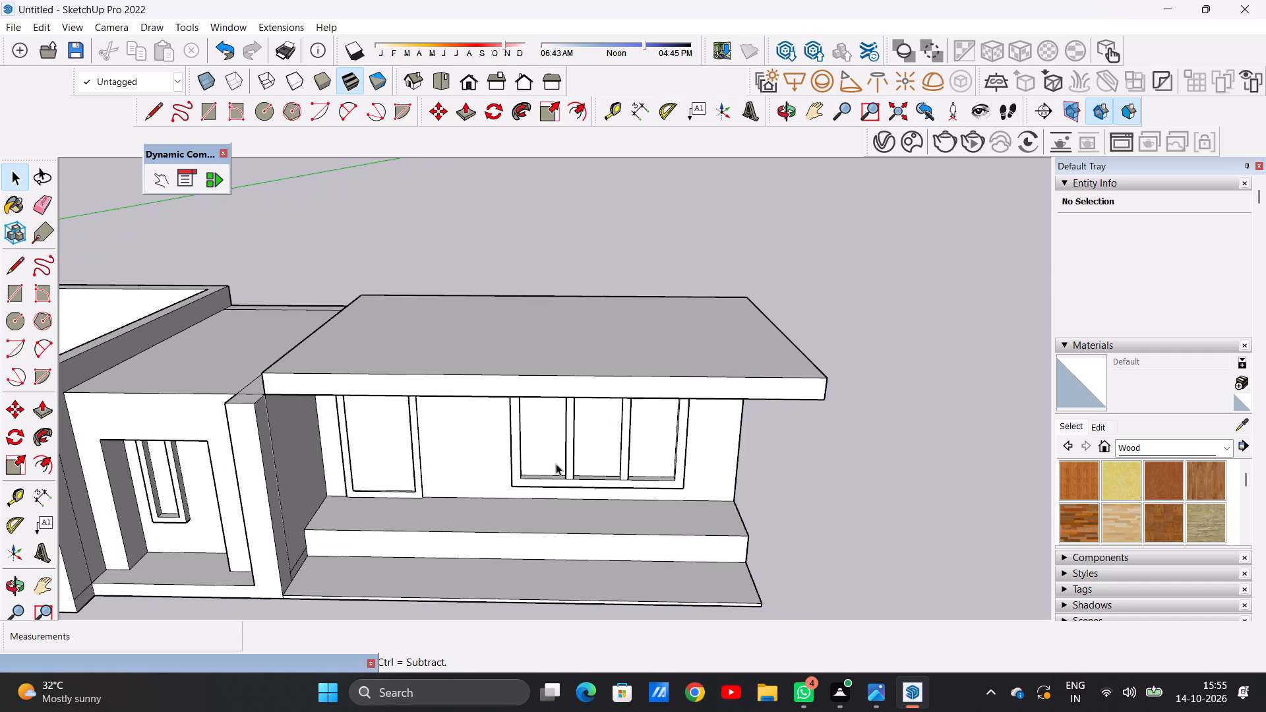
{"action": "middle_click_drag", "start_coordinate": [553, 453], "coordinate": [555, 388]}
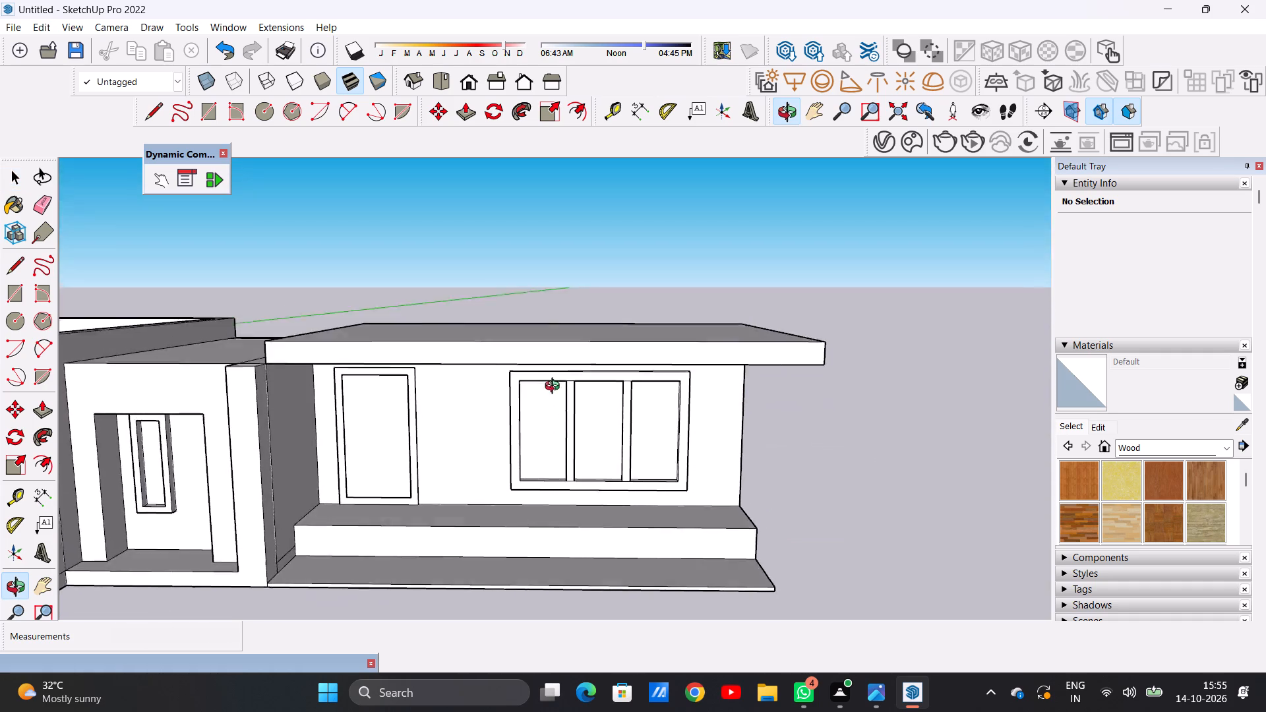
{"action": "middle_click_drag", "start_coordinate": [555, 388], "coordinate": [566, 429]}
{"action": "scroll", "coordinate": [566, 430], "scroll_direction": "up", "scroll_amount": 1}
{"action": "scroll", "coordinate": [567, 432], "scroll_direction": "down", "scroll_amount": 14}
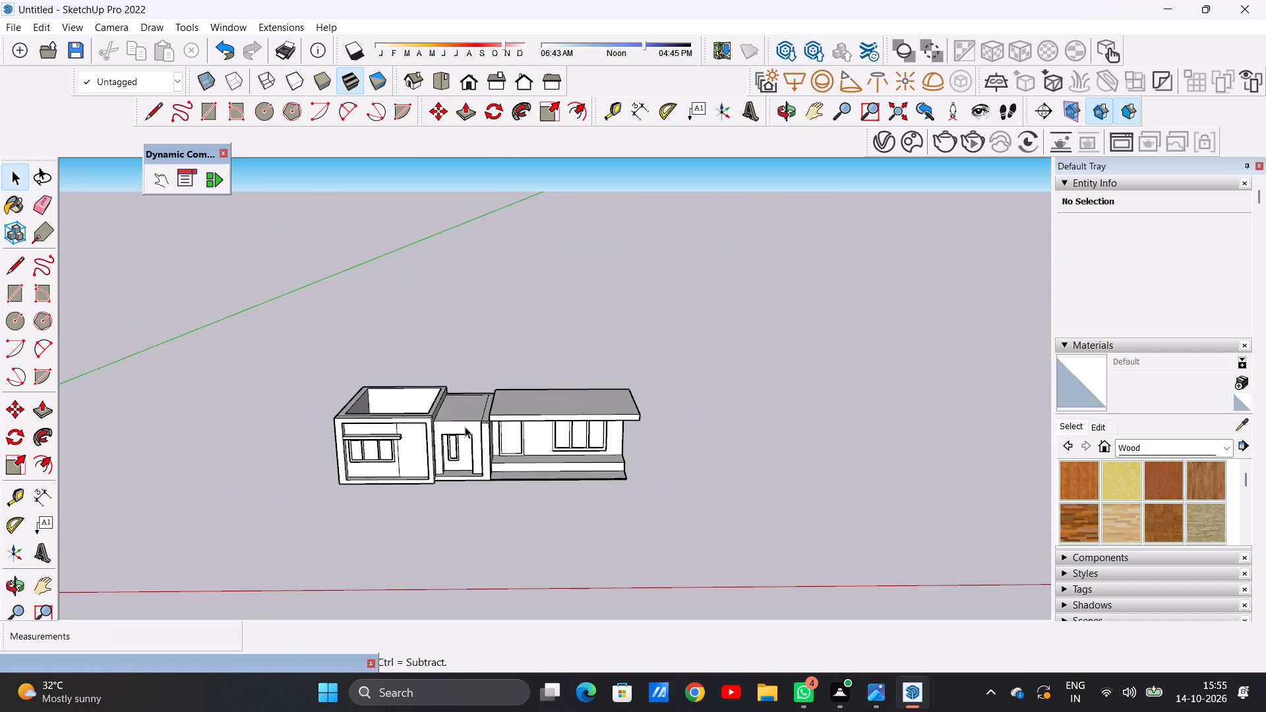
{"action": "scroll", "coordinate": [459, 423], "scroll_direction": "up", "scroll_amount": 7}
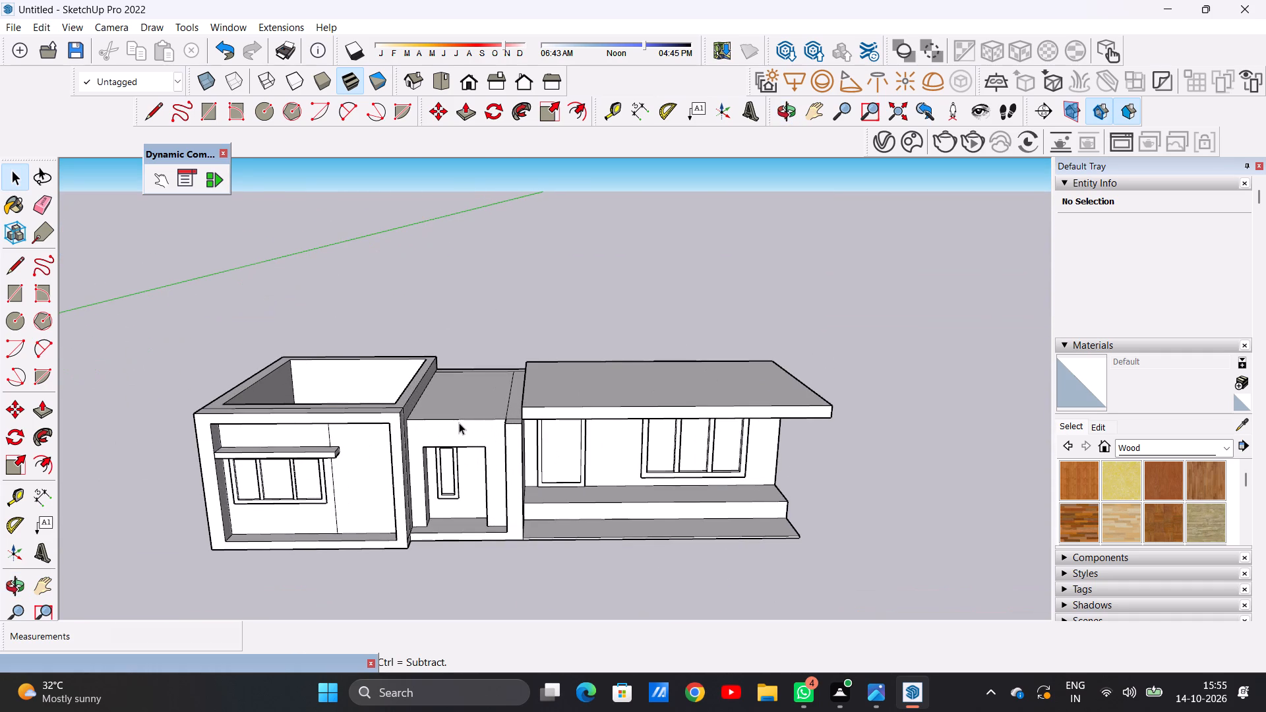
{"action": "scroll", "coordinate": [721, 490], "scroll_direction": "up", "scroll_amount": 1}
{"action": "scroll", "coordinate": [722, 490], "scroll_direction": "down", "scroll_amount": 1}
{"action": "scroll", "coordinate": [722, 490], "scroll_direction": "up", "scroll_amount": 4}
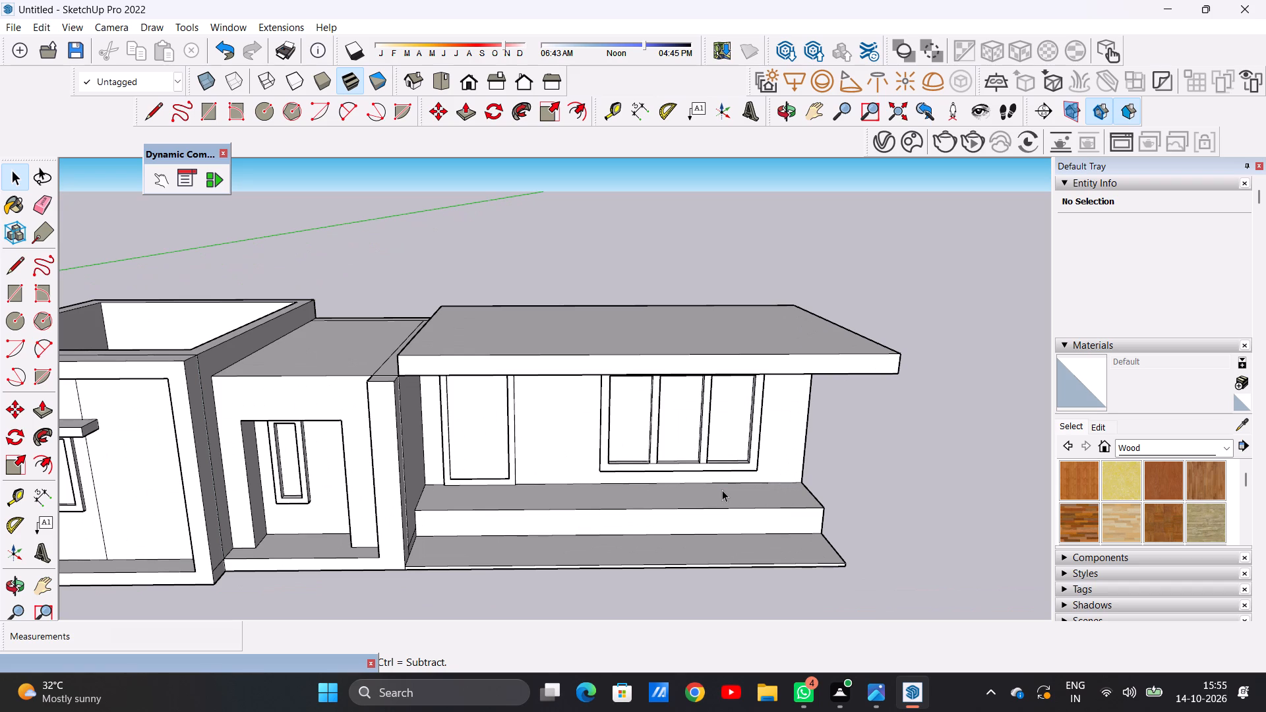
{"action": "scroll", "coordinate": [728, 499], "scroll_direction": "up", "scroll_amount": 4}
{"action": "middle_click_drag", "start_coordinate": [734, 530], "coordinate": [690, 525]}
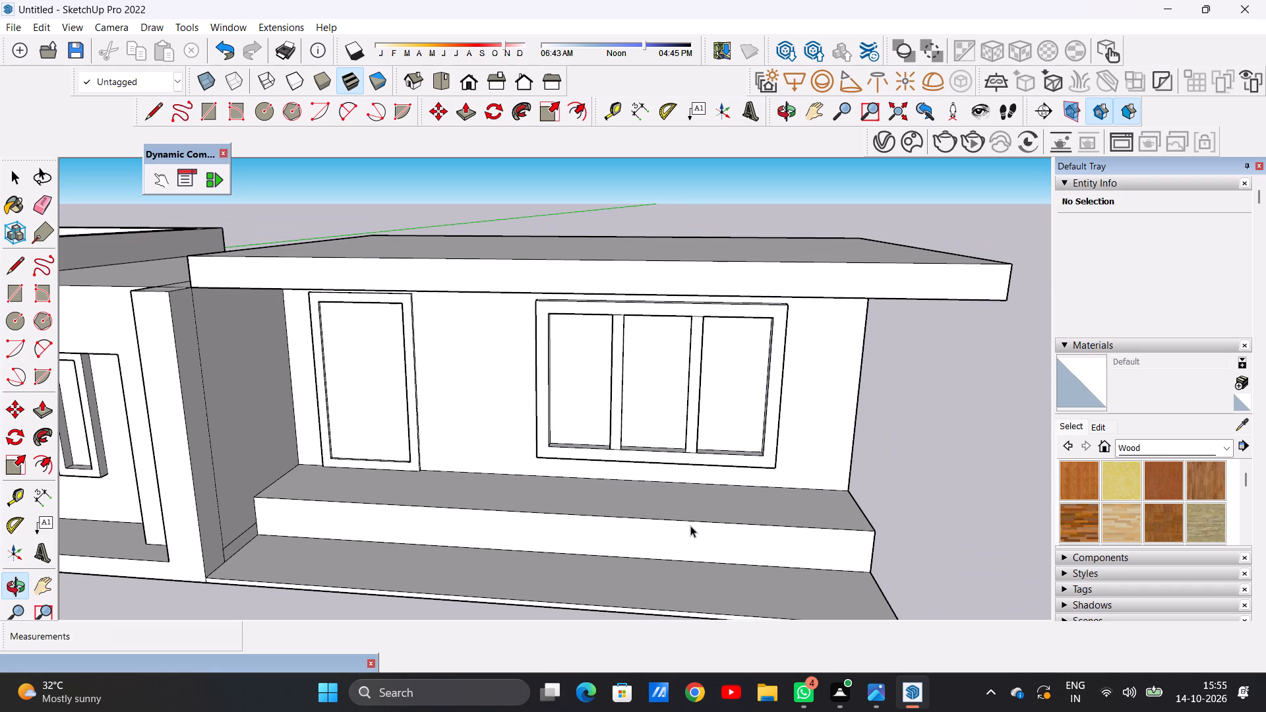
{"action": "scroll", "coordinate": [690, 525], "scroll_direction": "down", "scroll_amount": 8}
{"action": "middle_click_drag", "start_coordinate": [723, 502], "coordinate": [622, 502]}
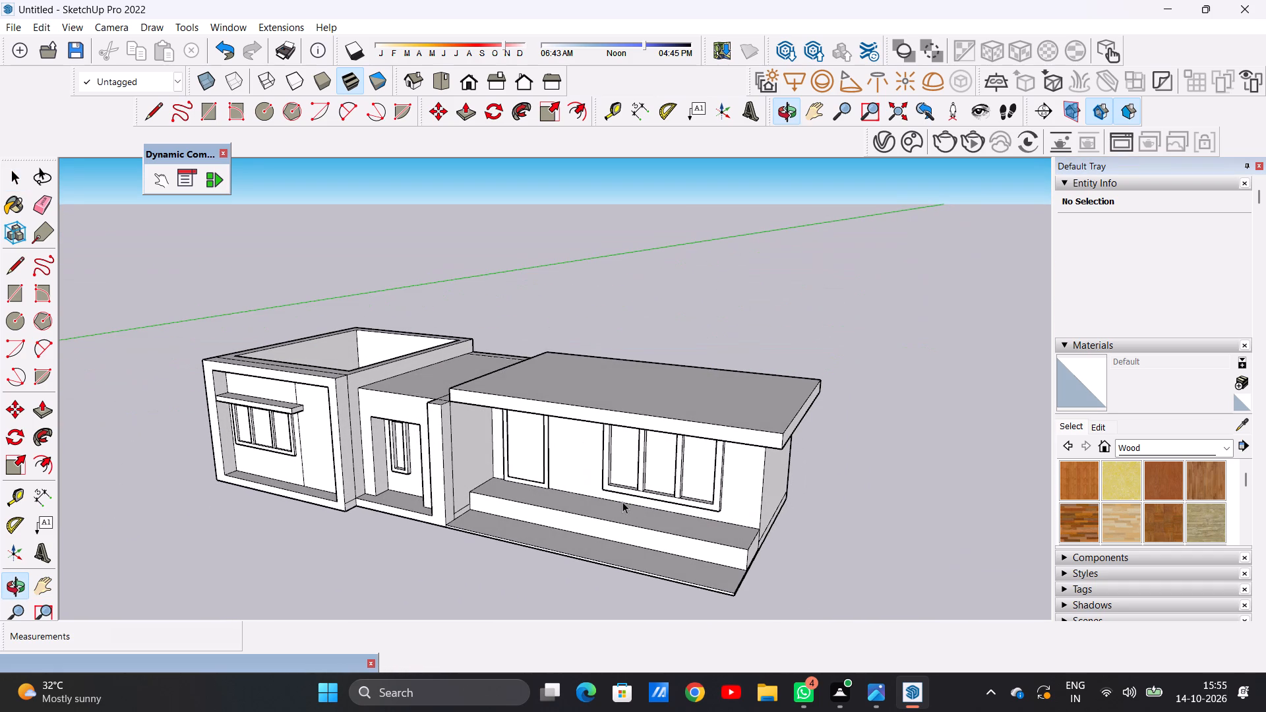
{"action": "scroll", "coordinate": [698, 489], "scroll_direction": "down", "scroll_amount": 6}
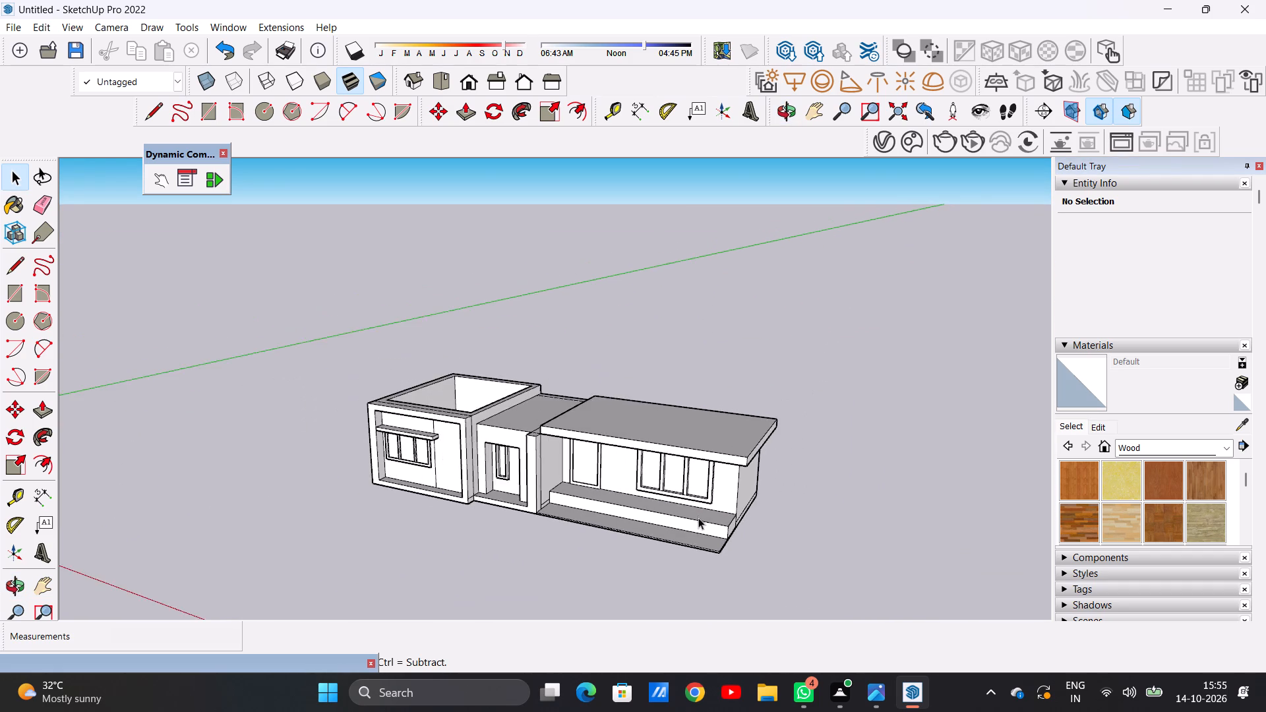
Draw a line across the lower porch step near its open end, from the upper step's riser to the front edge.
{"action": "middle_click_drag", "start_coordinate": [698, 518], "coordinate": [719, 614]}
{"action": "scroll", "coordinate": [711, 555], "scroll_direction": "up", "scroll_amount": 7}
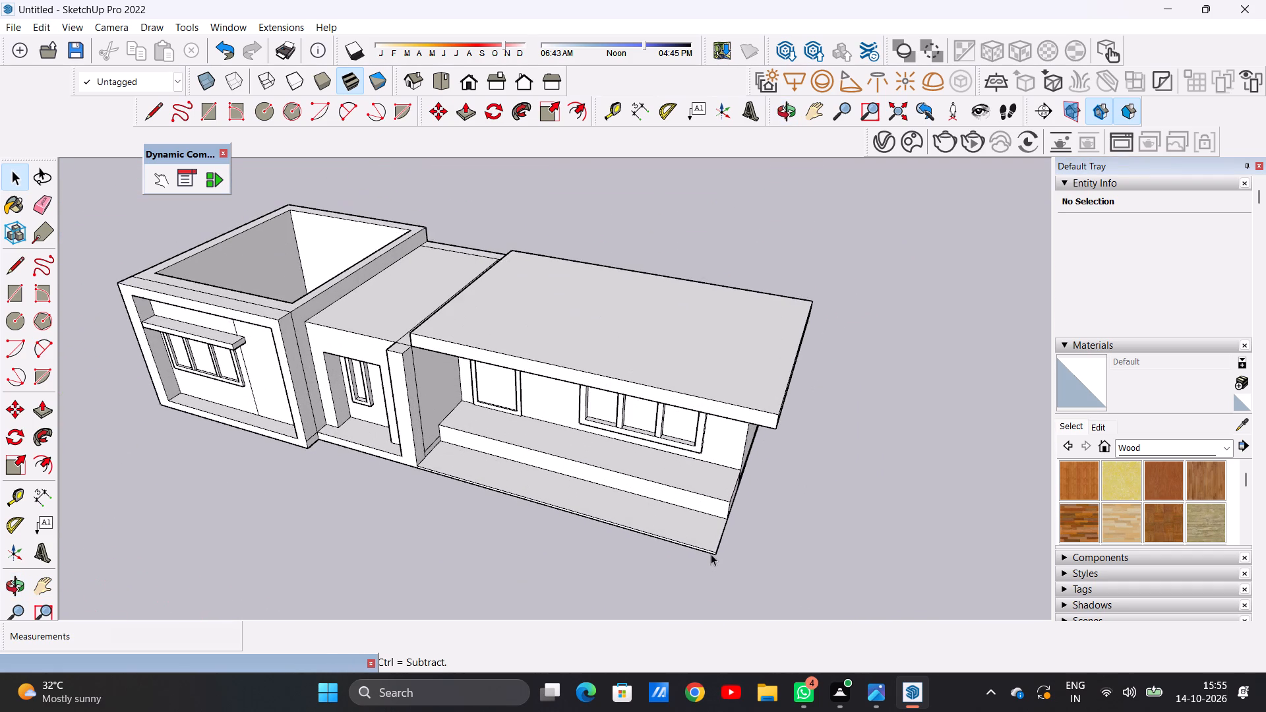
{"action": "middle_click_drag", "start_coordinate": [711, 528], "coordinate": [707, 564]}
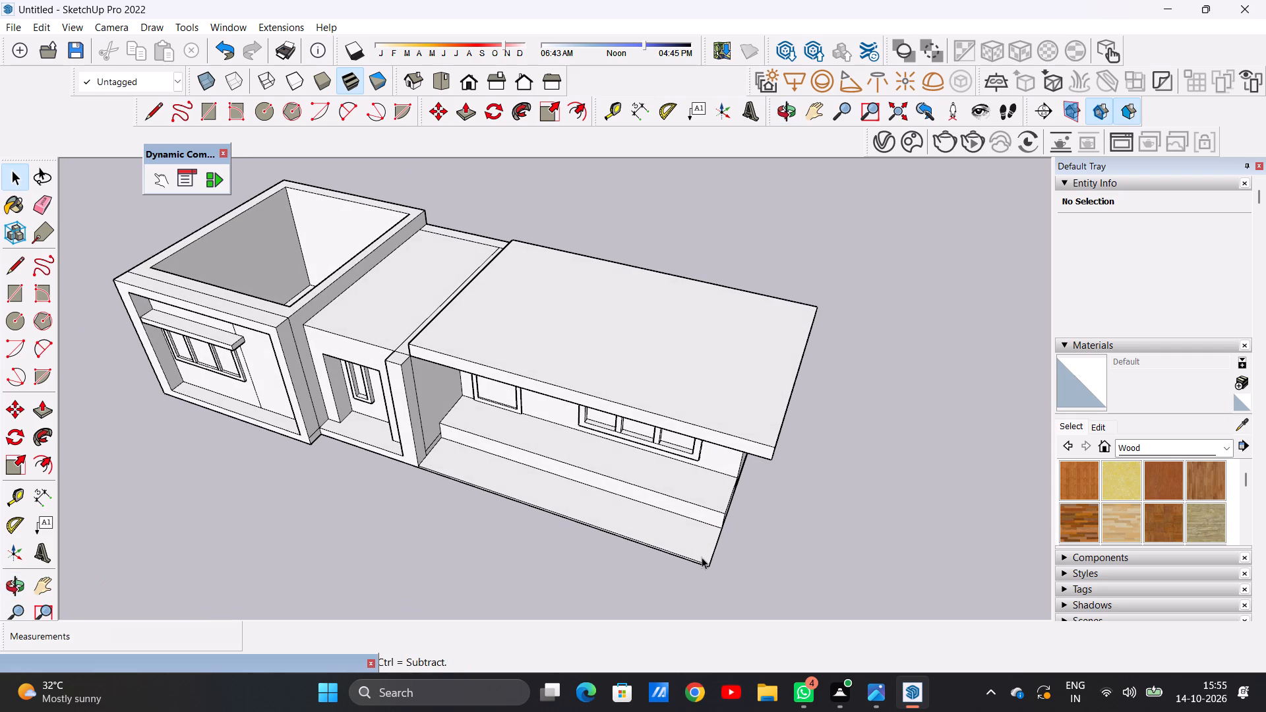
{"action": "scroll", "coordinate": [706, 533], "scroll_direction": "up", "scroll_amount": 5}
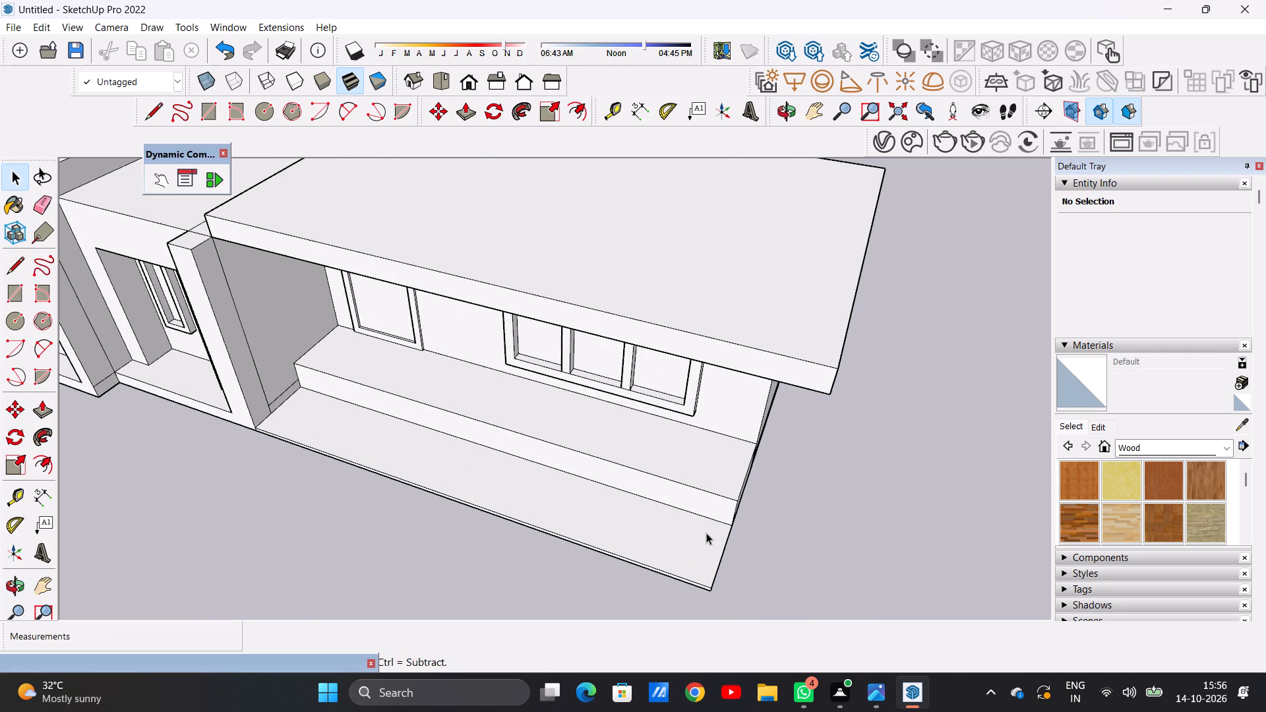
{"action": "key", "text": "l"}
{"action": "scroll", "coordinate": [715, 523], "scroll_direction": "up", "scroll_amount": 4}
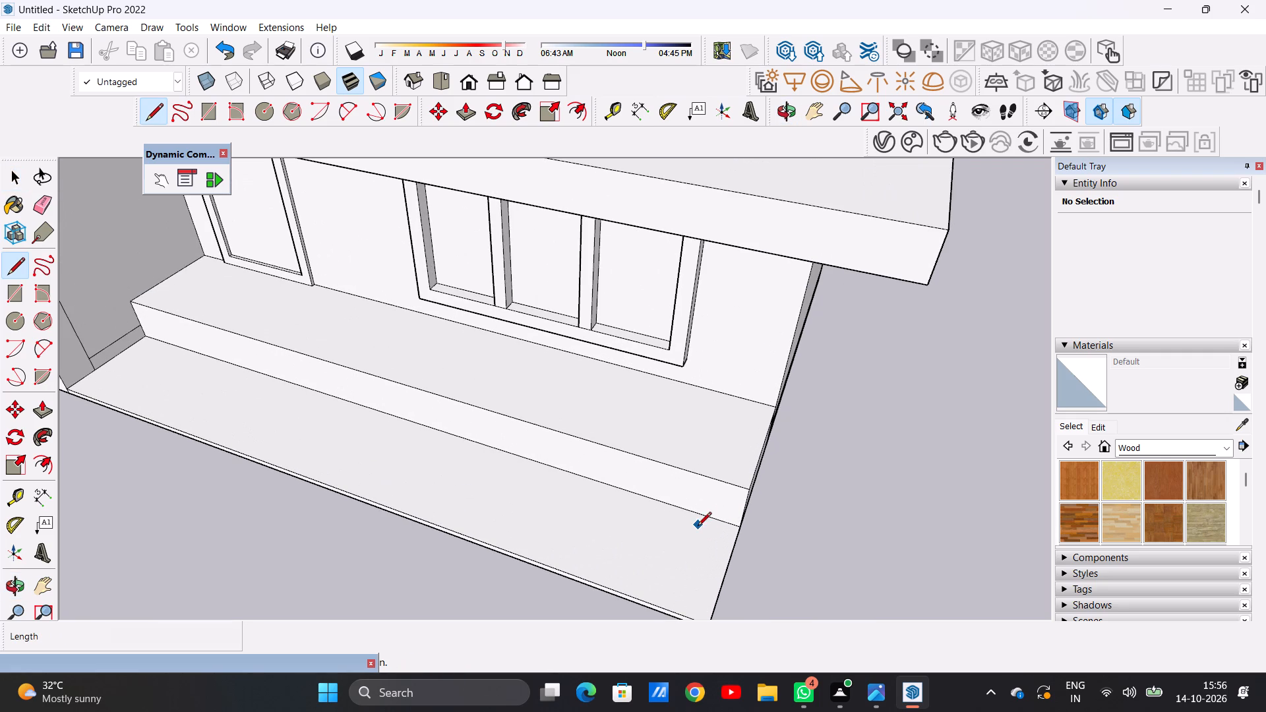
{"action": "left_click", "coordinate": [707, 515]}
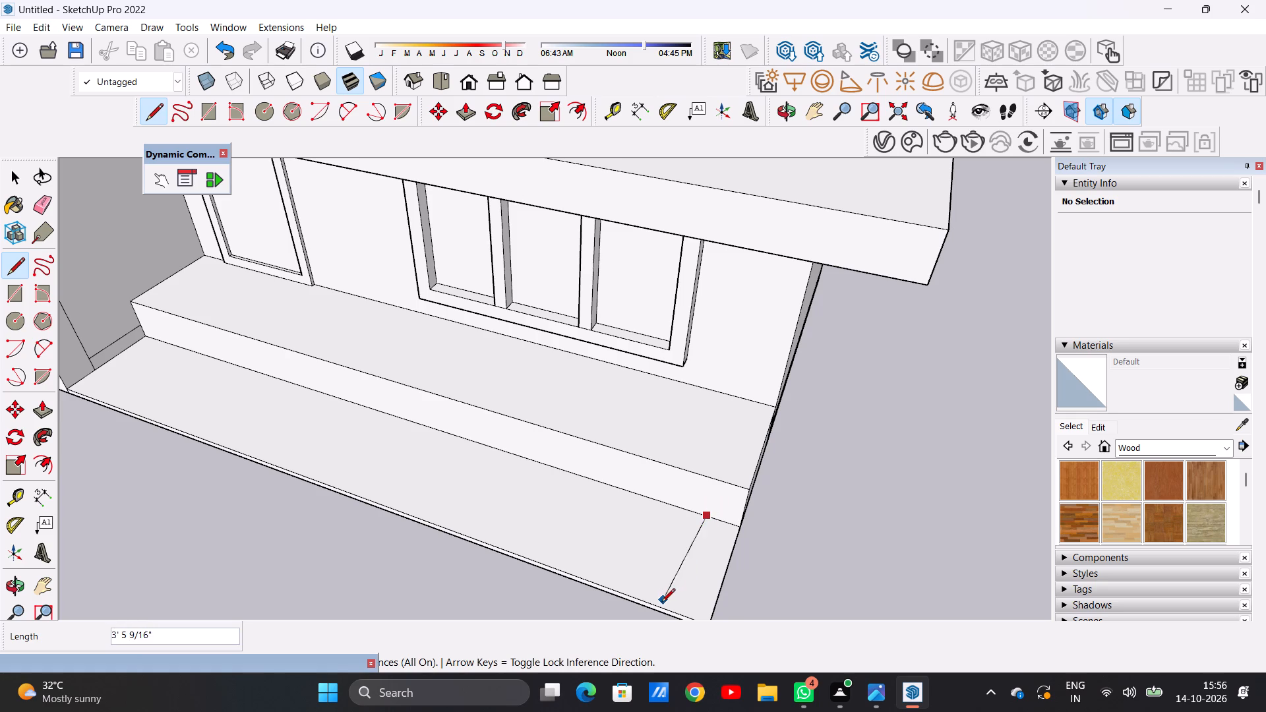
{"action": "left_click", "coordinate": [671, 609]}
{"action": "key", "text": "space"}
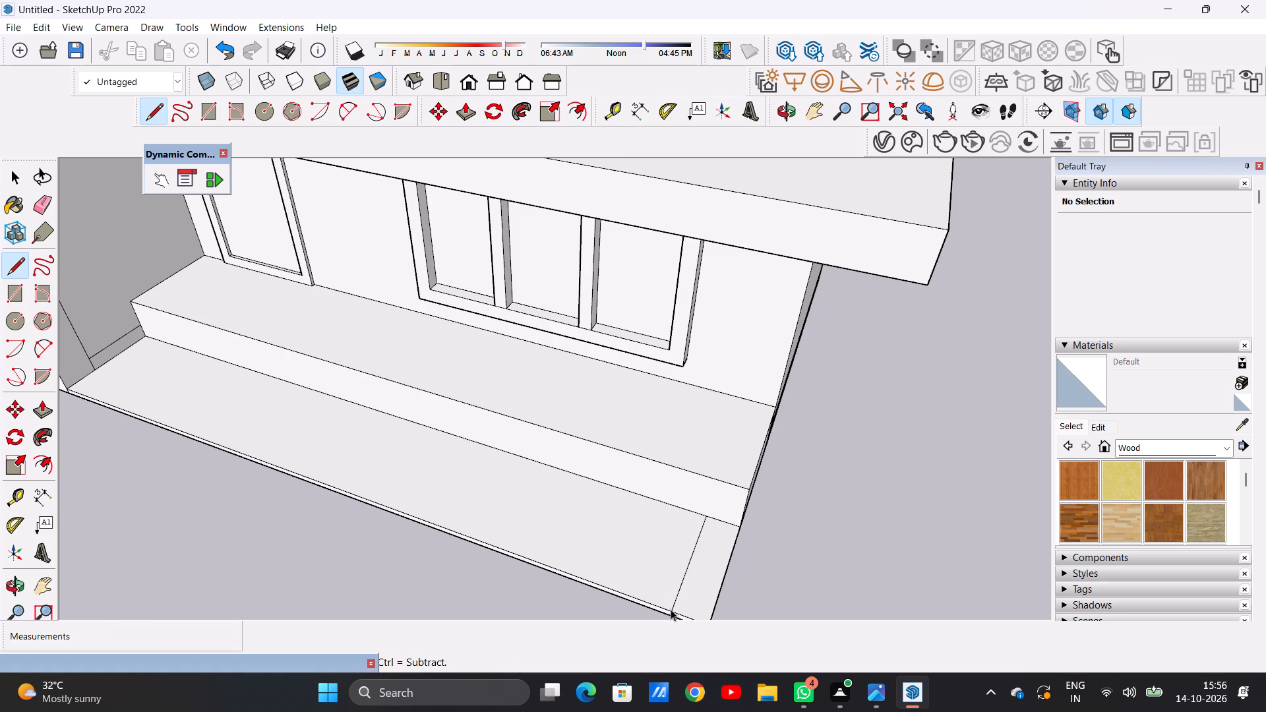
Push/Pull the narrow end strip up about 1' 8 1/8" to the upper step's height, and again about 8' 10 1/2" to the roof's underside.
{"action": "scroll", "coordinate": [687, 599], "scroll_direction": "down", "scroll_amount": 8}
{"action": "middle_click_drag", "start_coordinate": [692, 597], "coordinate": [694, 529]}
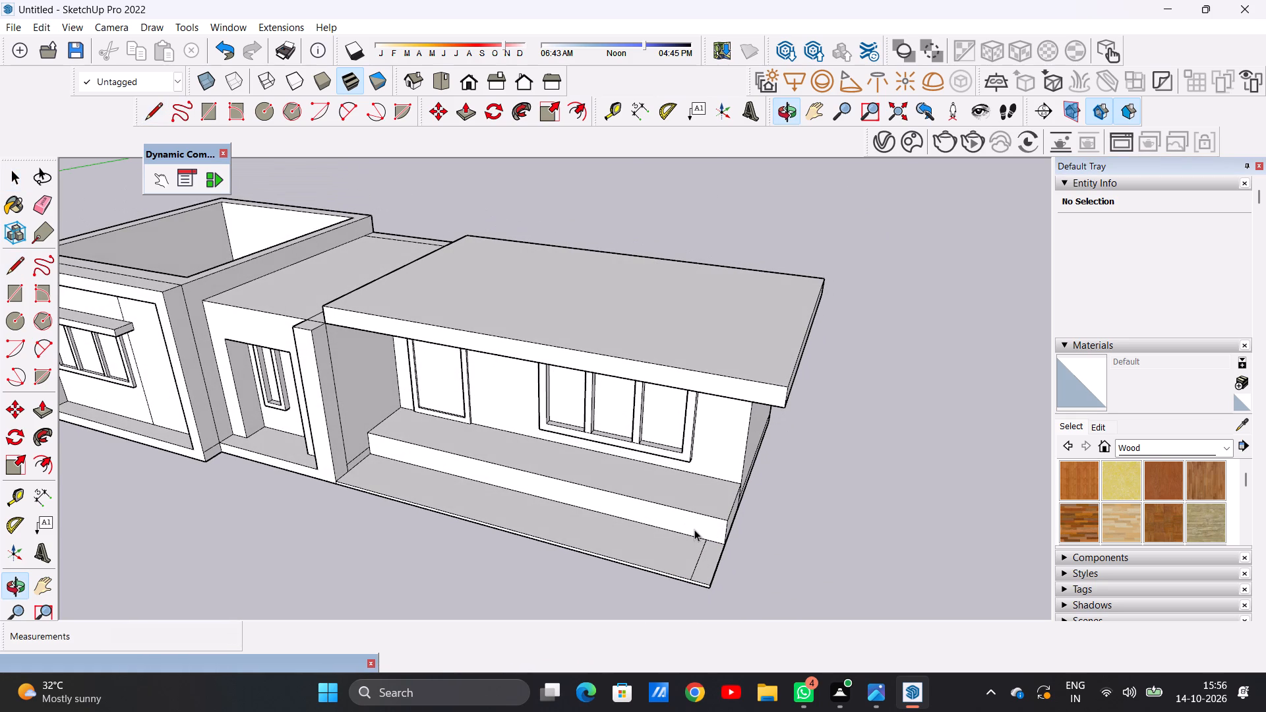
{"action": "scroll", "coordinate": [729, 564], "scroll_direction": "up", "scroll_amount": 3}
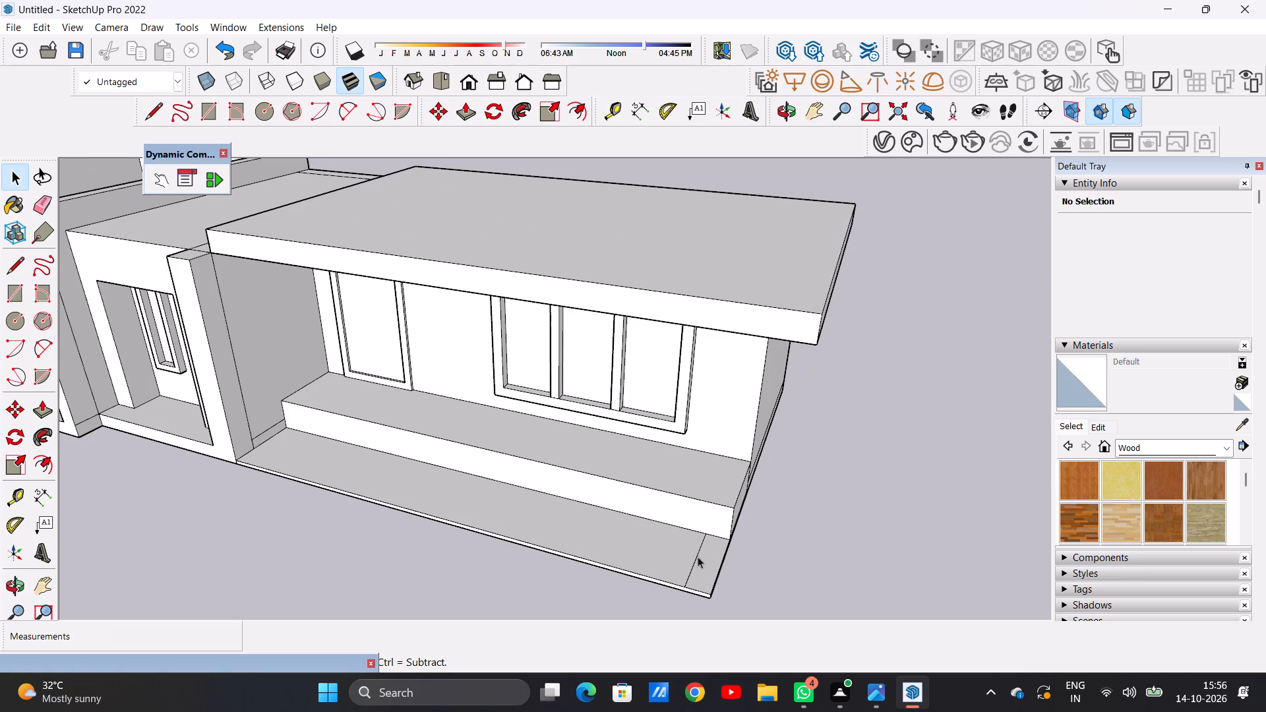
{"action": "key", "text": "p"}
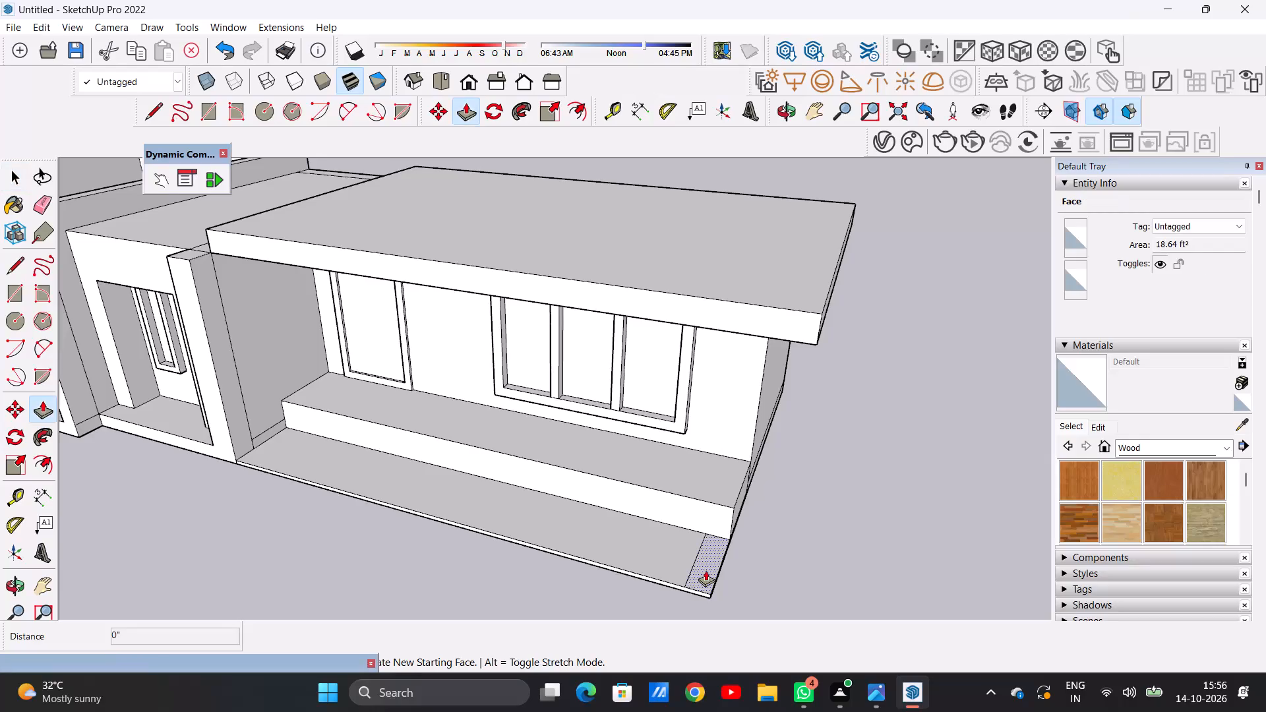
{"action": "left_click", "coordinate": [706, 570]}
{"action": "scroll", "coordinate": [723, 504], "scroll_direction": "down", "scroll_amount": 3}
{"action": "left_click", "coordinate": [733, 507]}
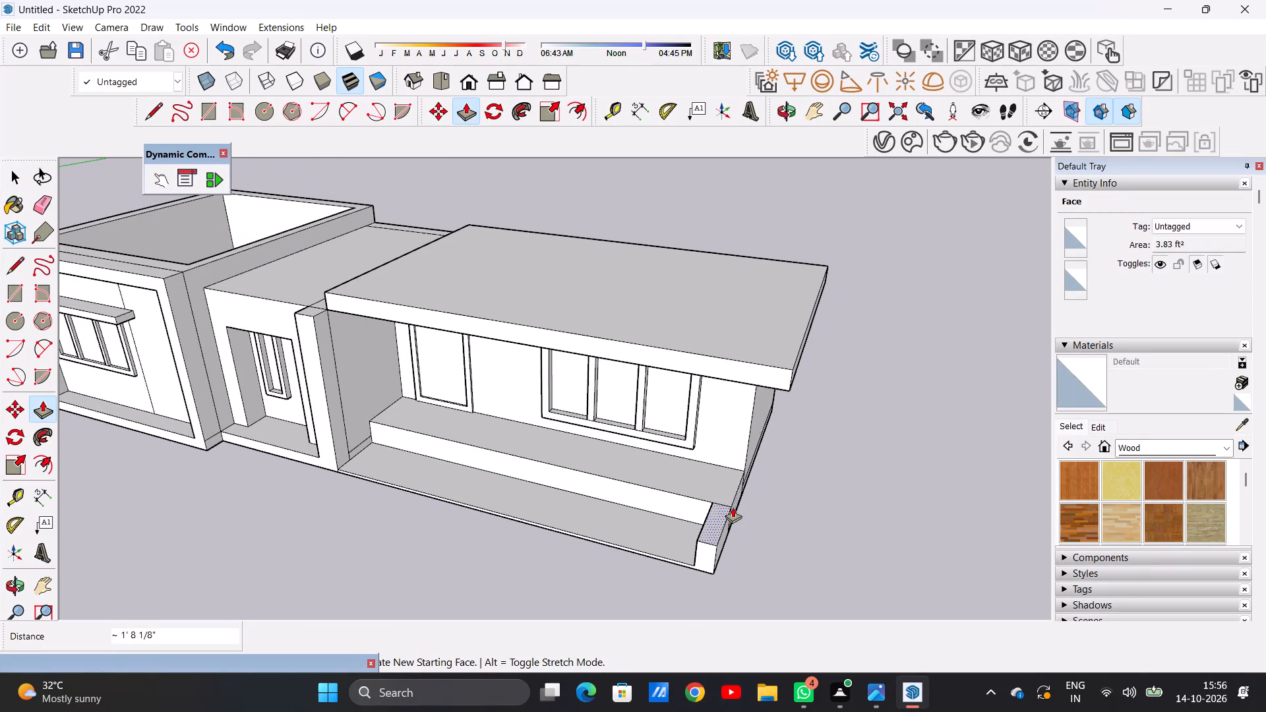
{"action": "left_click", "coordinate": [711, 527]}
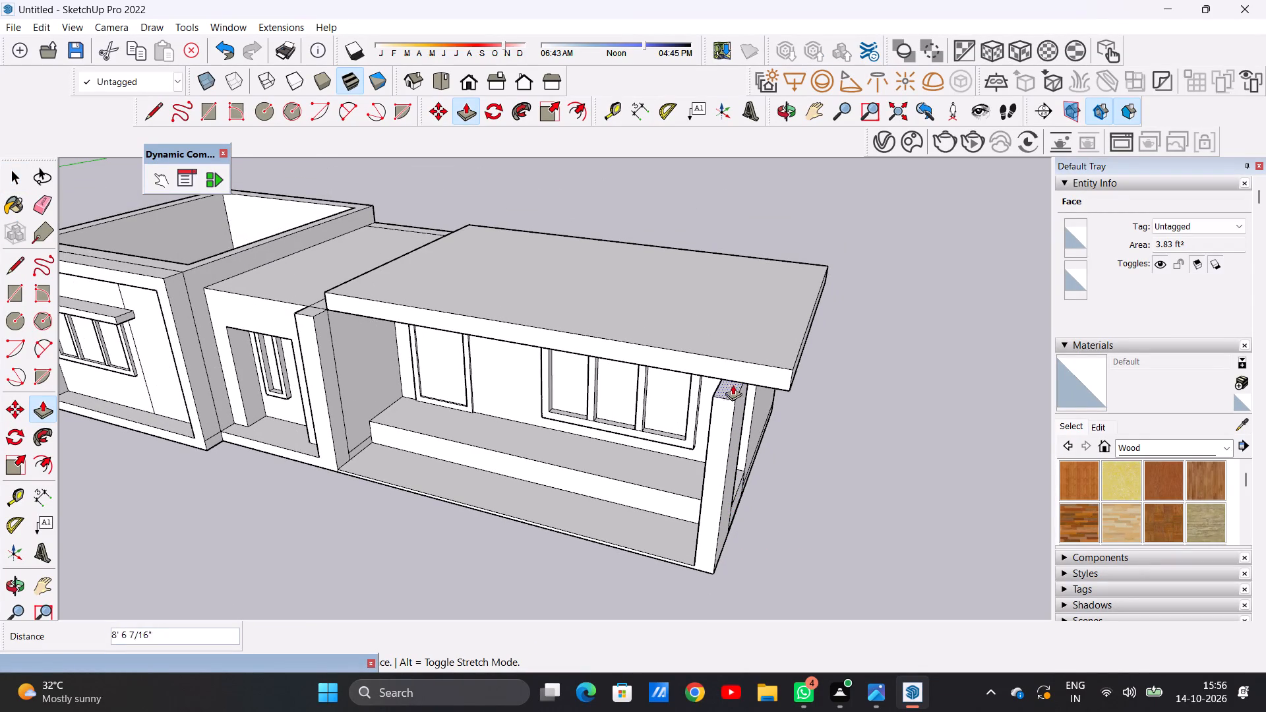
{"action": "left_click", "coordinate": [717, 375]}
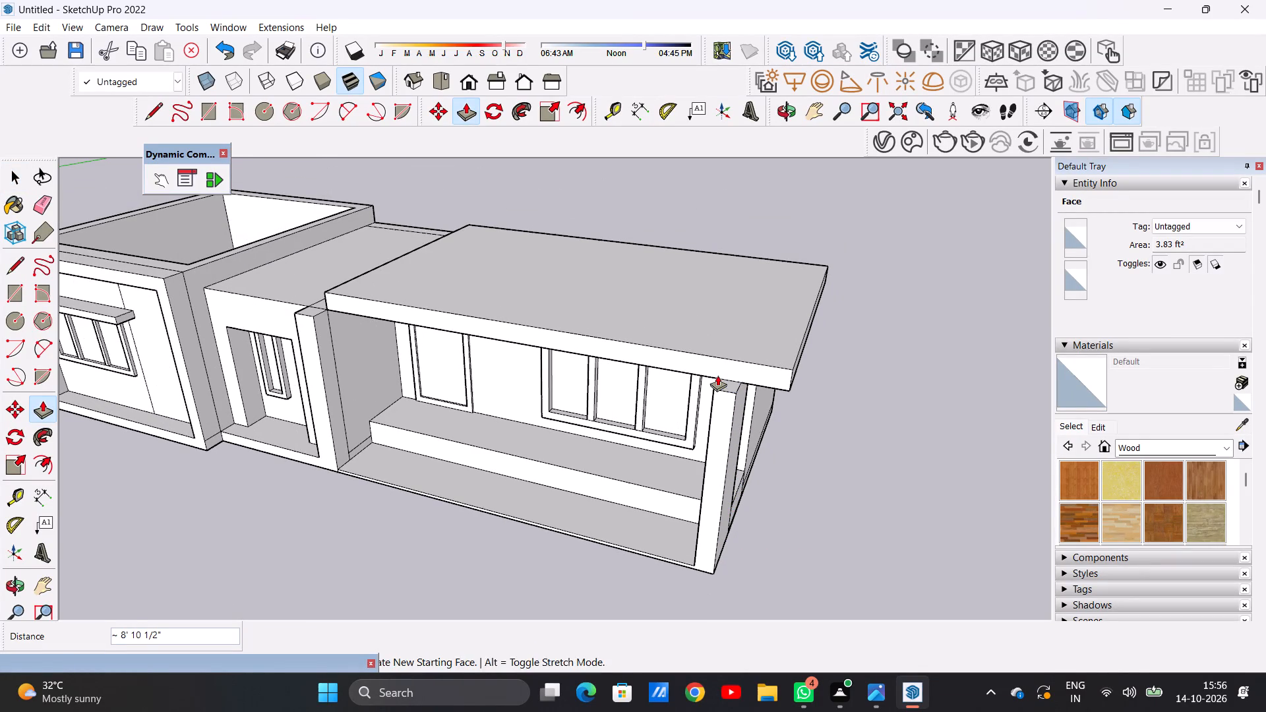
{"action": "key", "text": "space"}
Examine the new end pier and how it meets the roof overhang from several angles.
{"action": "scroll", "coordinate": [709, 429], "scroll_direction": "down", "scroll_amount": 3}
{"action": "middle_click_drag", "start_coordinate": [701, 438], "coordinate": [731, 292]}
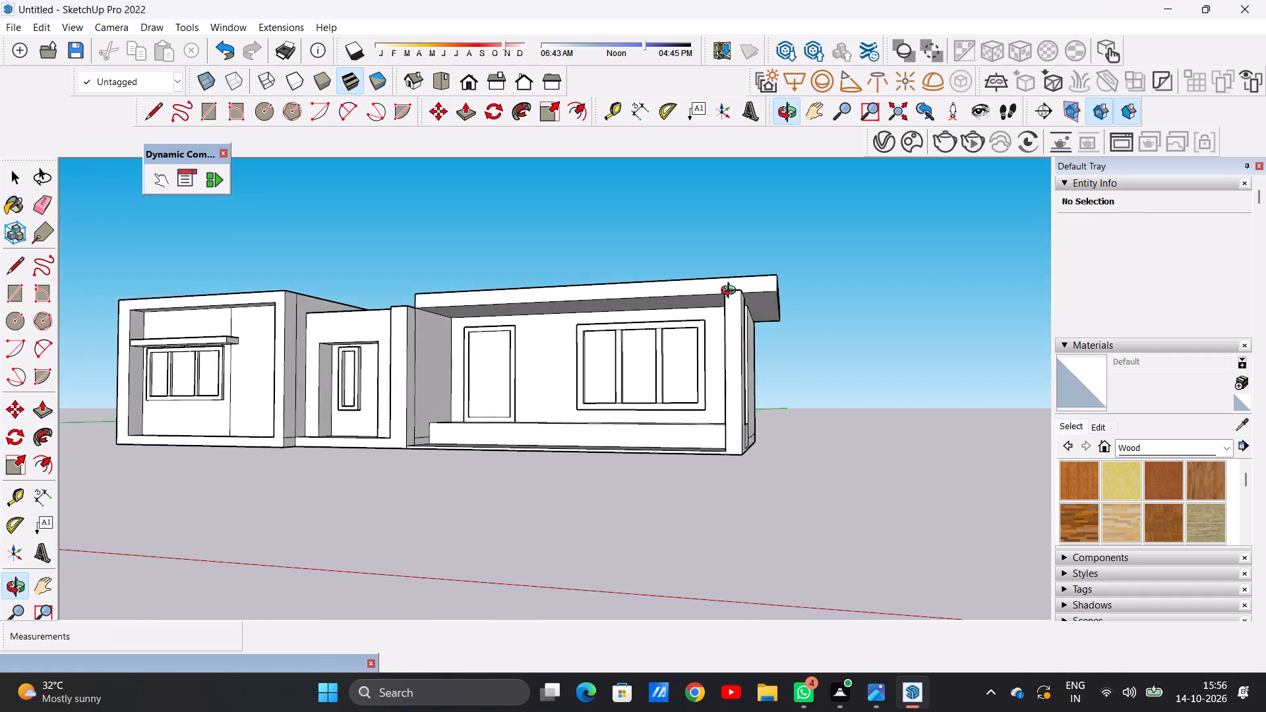
{"action": "middle_click_drag", "start_coordinate": [731, 292], "coordinate": [589, 304]}
{"action": "scroll", "coordinate": [589, 304], "scroll_direction": "up", "scroll_amount": 5}
{"action": "middle_click_drag", "start_coordinate": [634, 303], "coordinate": [659, 419]}
{"action": "scroll", "coordinate": [665, 409], "scroll_direction": "down", "scroll_amount": 10}
{"action": "scroll", "coordinate": [695, 420], "scroll_direction": "up", "scroll_amount": 3}
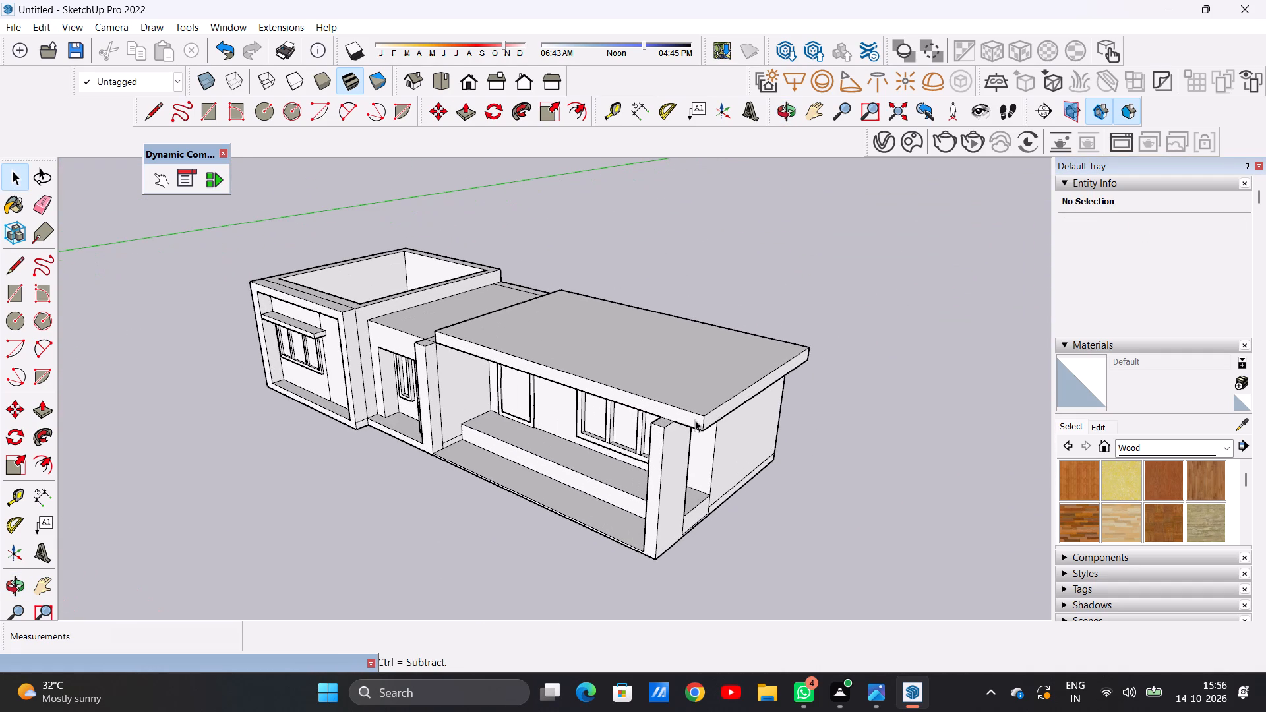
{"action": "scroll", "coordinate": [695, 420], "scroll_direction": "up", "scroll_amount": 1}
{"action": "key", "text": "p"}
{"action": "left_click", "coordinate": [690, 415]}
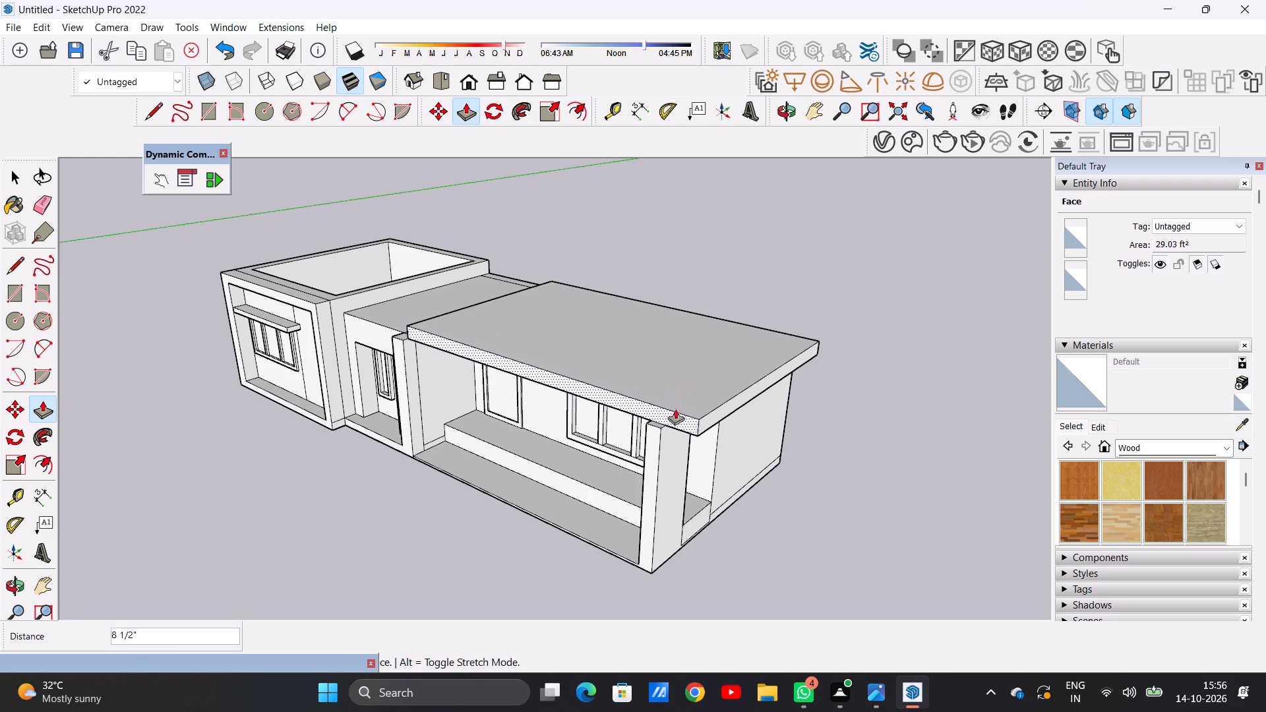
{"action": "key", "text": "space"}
Push/Pull the roof slab's front face outward about 1' 2 3/4" to align with the front of the wall beside the entrance.
{"action": "scroll", "coordinate": [680, 411], "scroll_direction": "down", "scroll_amount": 3}
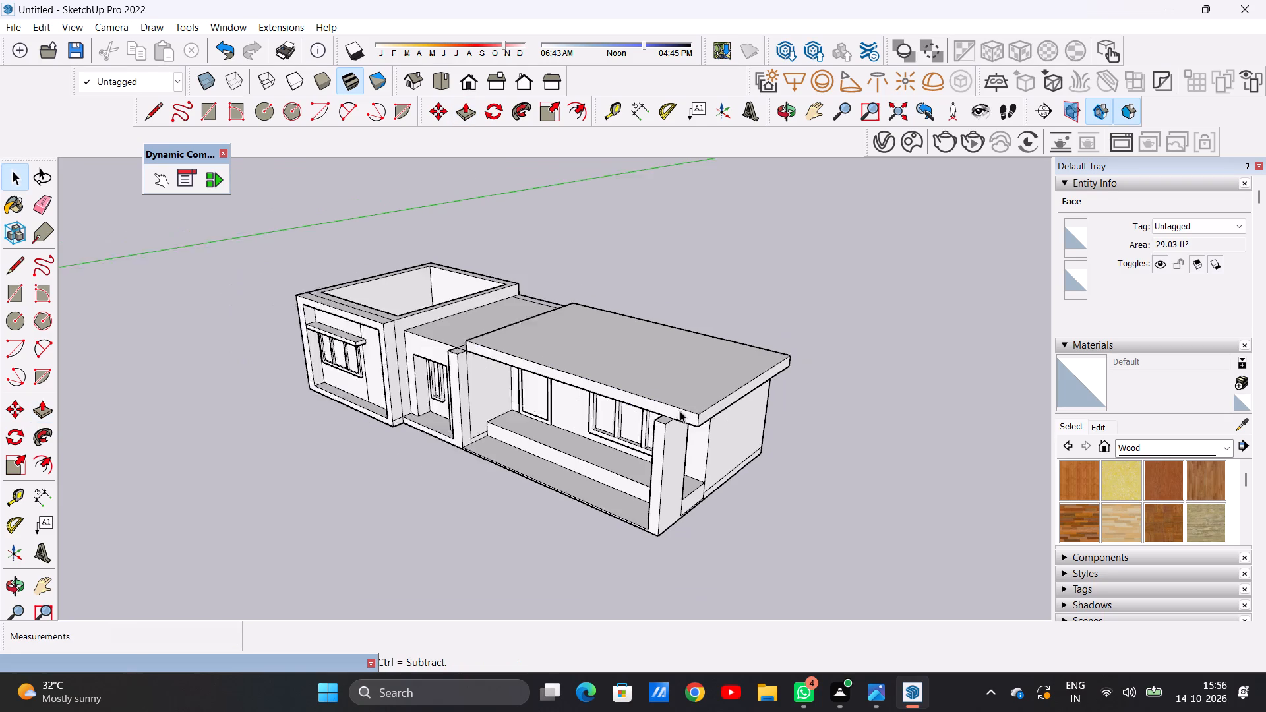
{"action": "scroll", "coordinate": [680, 411], "scroll_direction": "down", "scroll_amount": 2}
{"action": "middle_click_drag", "start_coordinate": [456, 378], "coordinate": [510, 402]}
{"action": "scroll", "coordinate": [512, 375], "scroll_direction": "up", "scroll_amount": 14}
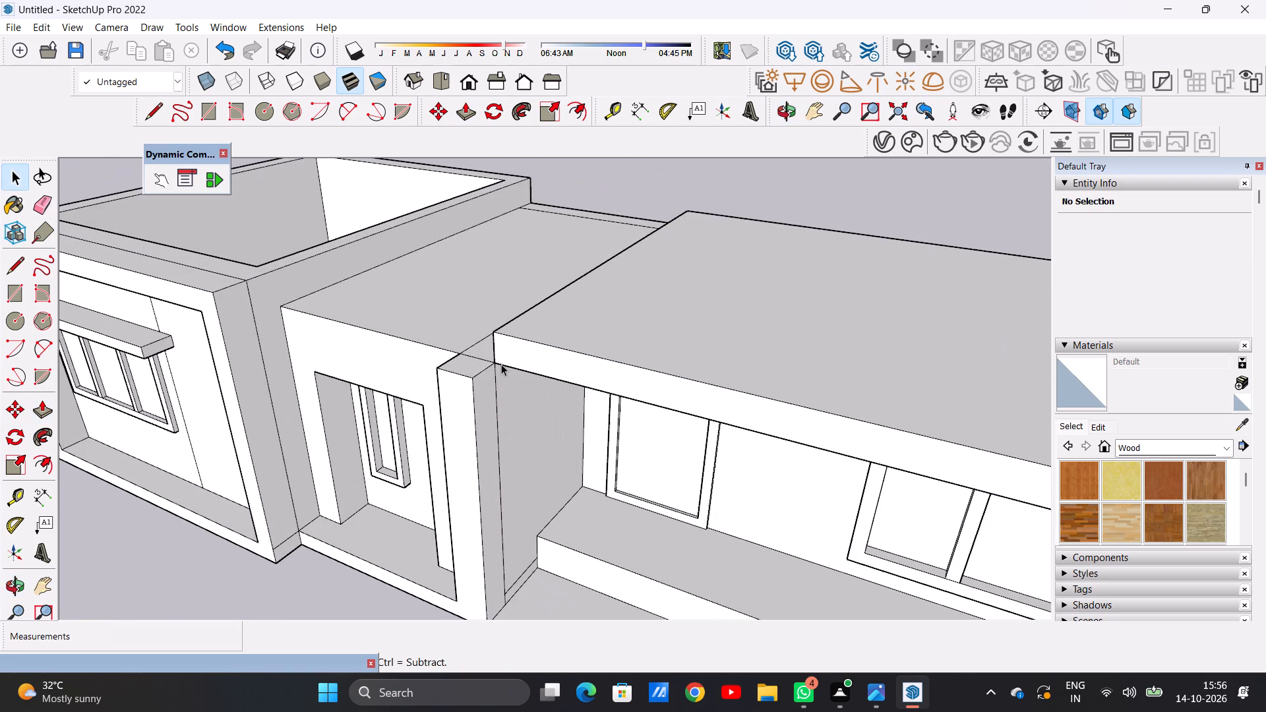
{"action": "key", "text": "p"}
{"action": "scroll", "coordinate": [501, 353], "scroll_direction": "up", "scroll_amount": 4}
{"action": "left_click", "coordinate": [512, 338]}
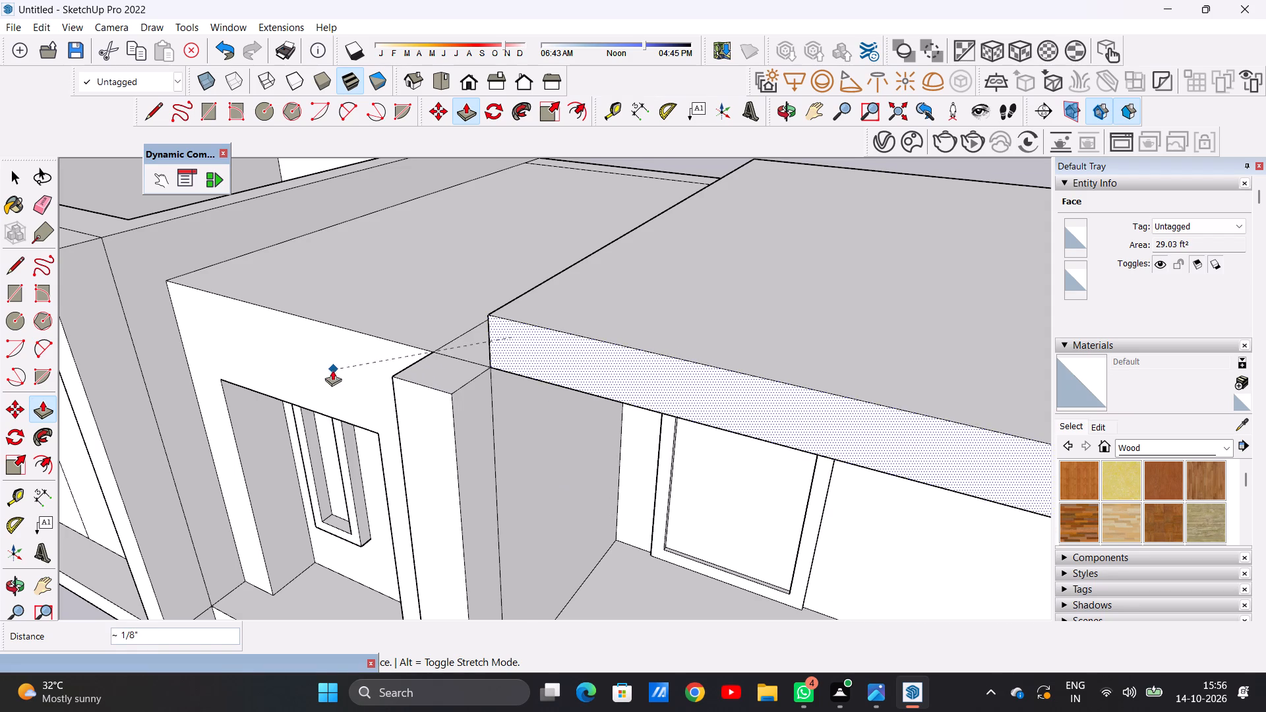
{"action": "left_click", "coordinate": [394, 381]}
{"action": "key", "text": "space"}
Push/Pull the roof slab's side face toward the entrance section about 1' 4 5/8", to the outer edge of the dividing wall.
{"action": "scroll", "coordinate": [518, 394], "scroll_direction": "down", "scroll_amount": 17}
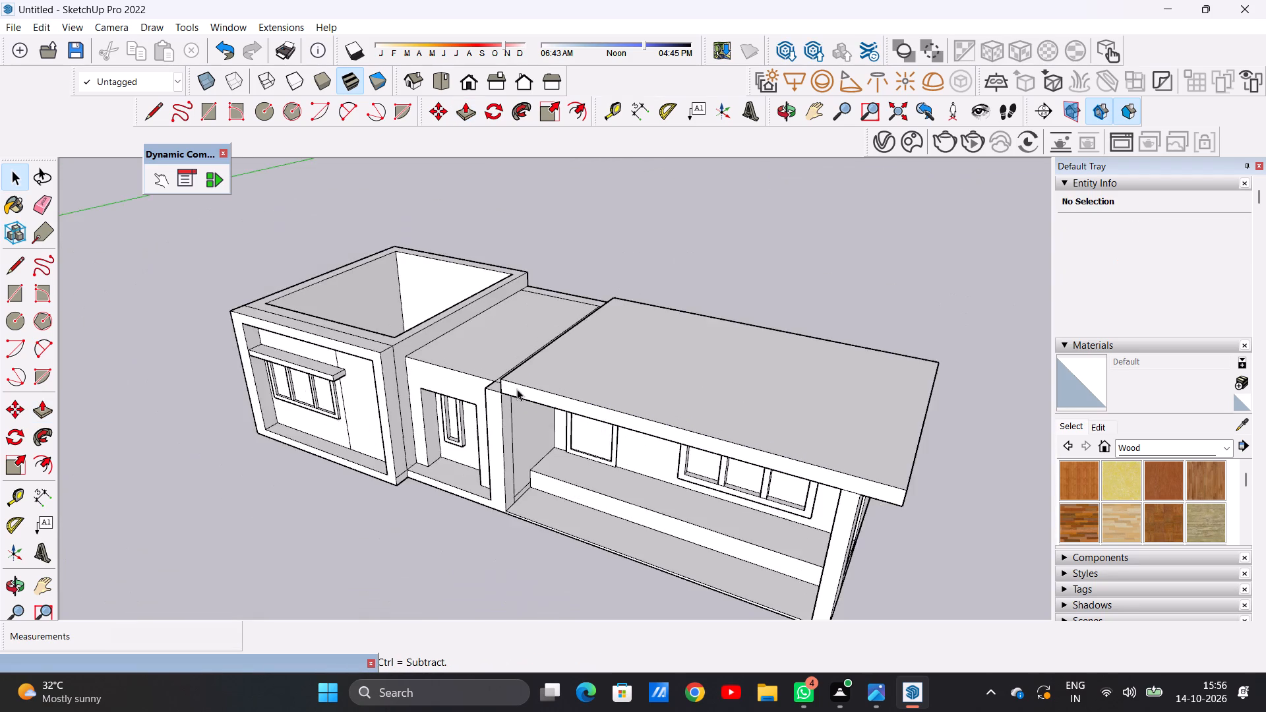
{"action": "scroll", "coordinate": [517, 389], "scroll_direction": "down", "scroll_amount": 4}
{"action": "middle_click_drag", "start_coordinate": [512, 432], "coordinate": [589, 325]}
{"action": "scroll", "coordinate": [500, 347], "scroll_direction": "up", "scroll_amount": 5}
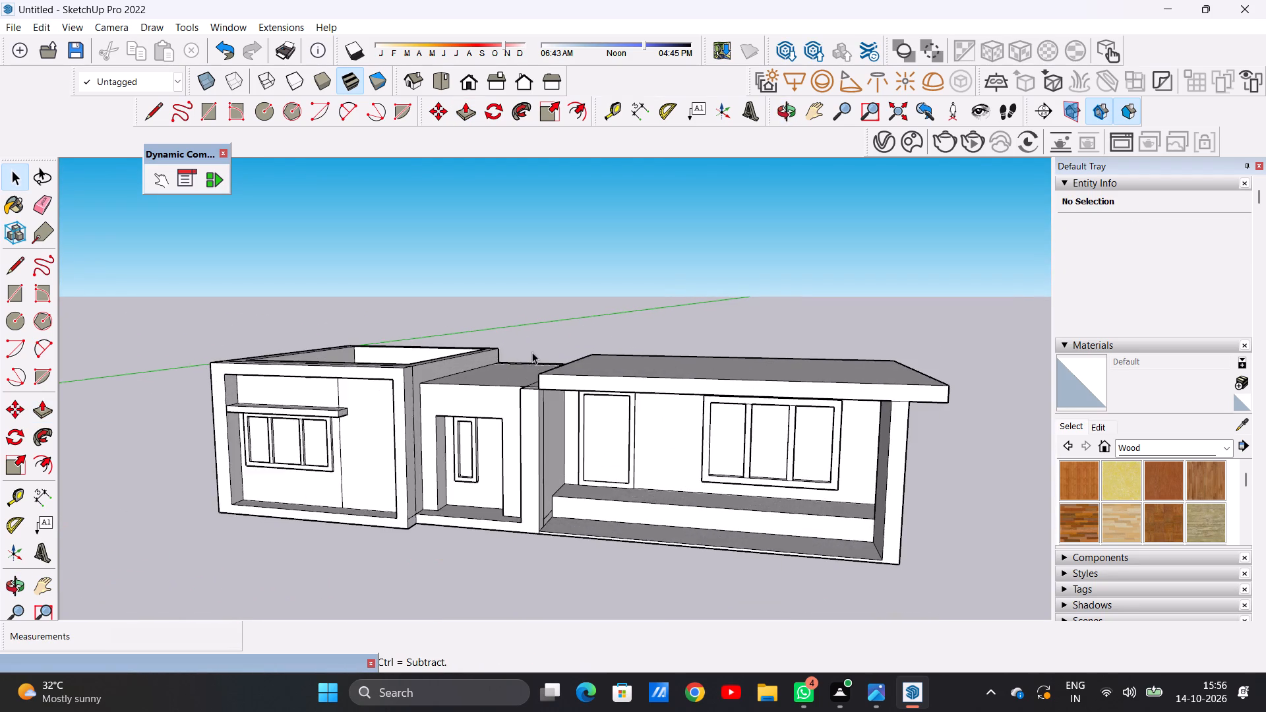
{"action": "middle_click_drag", "start_coordinate": [535, 355], "coordinate": [578, 388]}
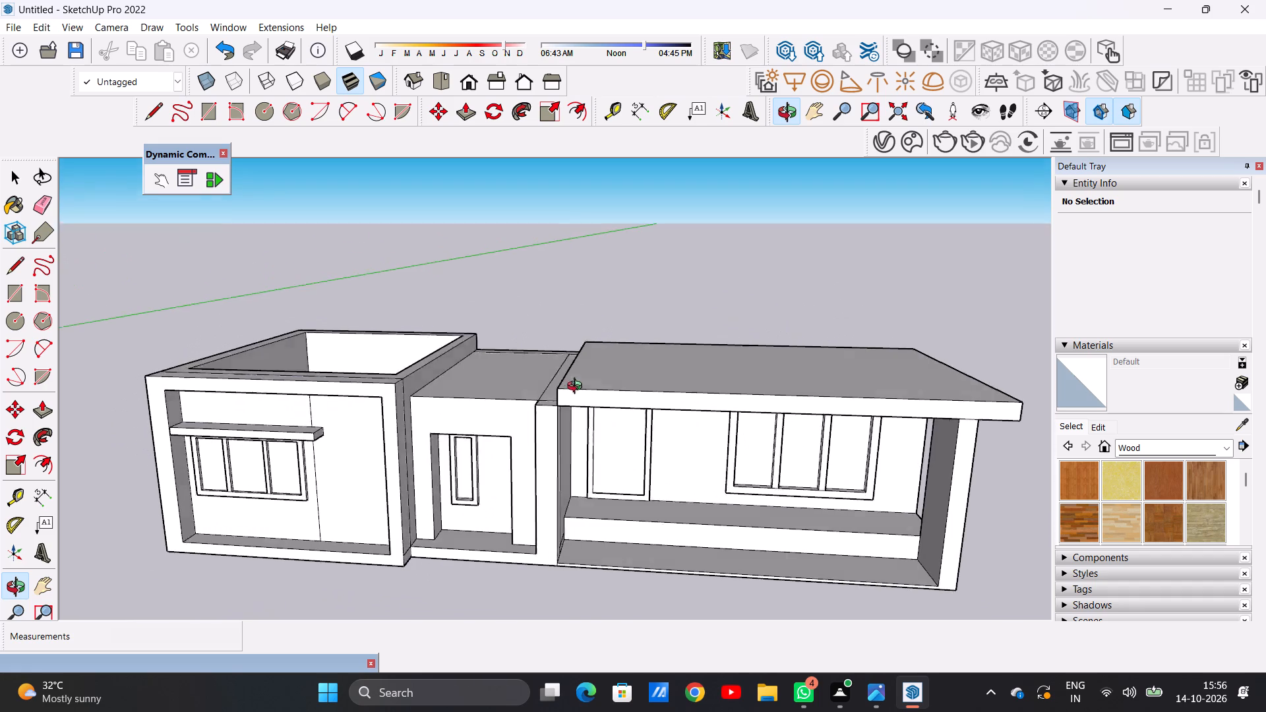
{"action": "middle_click_drag", "start_coordinate": [578, 388], "coordinate": [659, 413]}
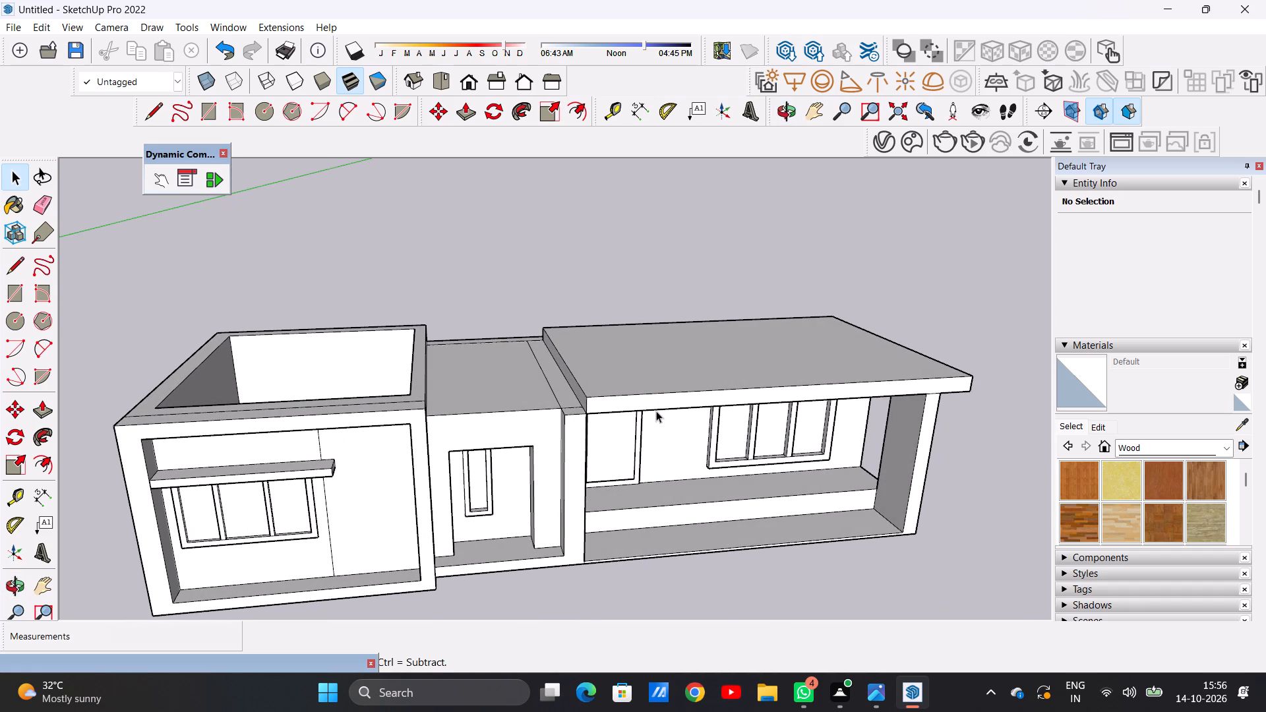
{"action": "scroll", "coordinate": [599, 408], "scroll_direction": "up", "scroll_amount": 3}
{"action": "middle_click_drag", "start_coordinate": [566, 402], "coordinate": [592, 394]}
{"action": "scroll", "coordinate": [592, 394], "scroll_direction": "up", "scroll_amount": 1}
{"action": "key", "text": "p"}
{"action": "scroll", "coordinate": [592, 393], "scroll_direction": "up", "scroll_amount": 4}
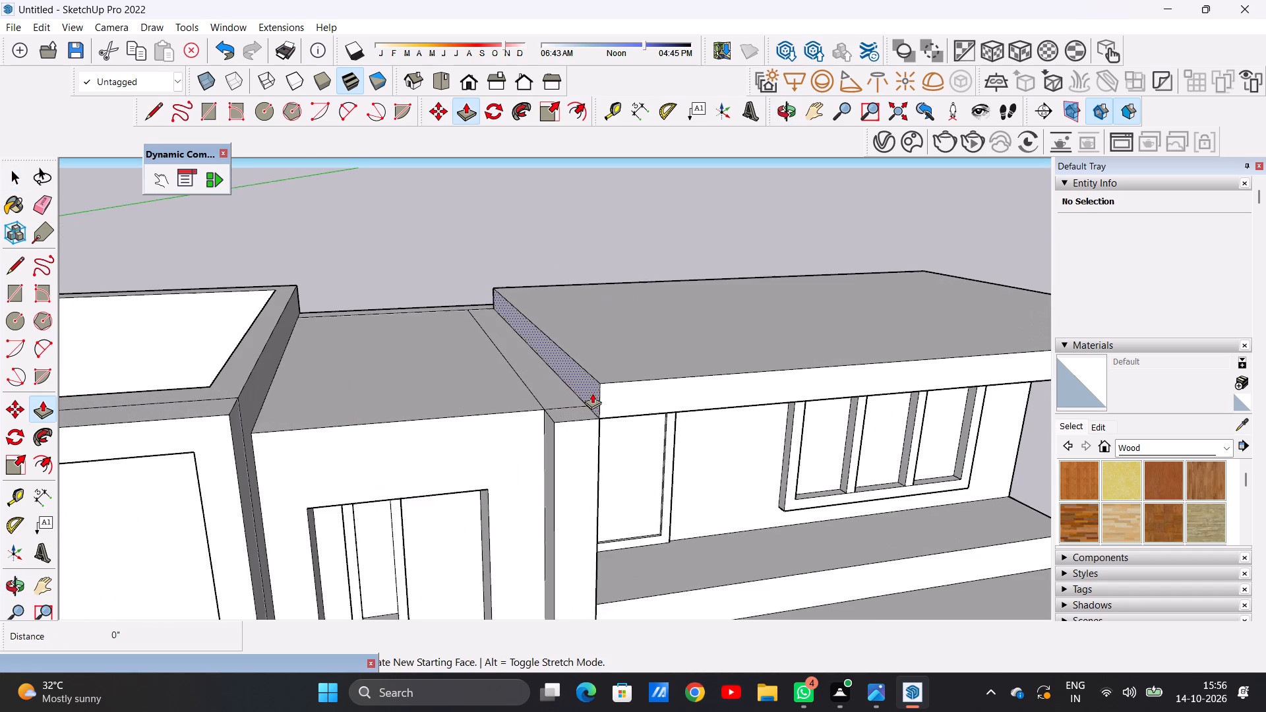
{"action": "left_click", "coordinate": [592, 393]}
{"action": "left_click", "coordinate": [553, 426]}
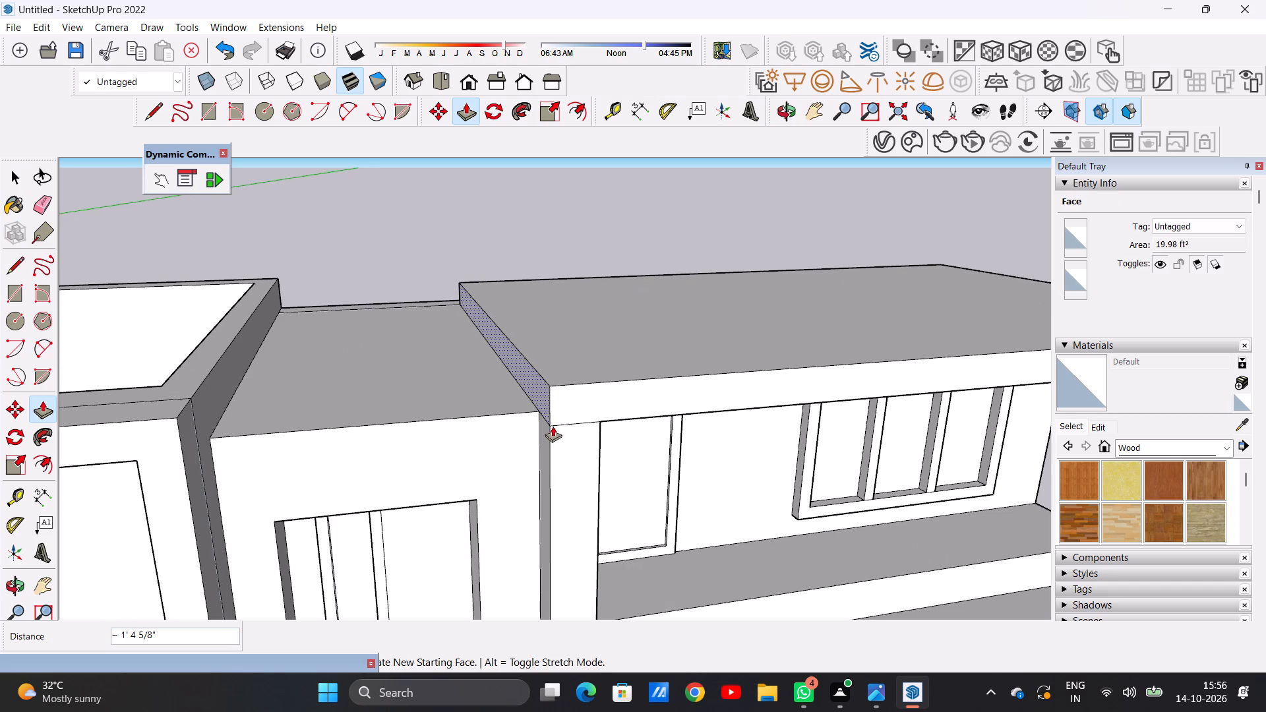
{"action": "key", "text": "space"}
Erase the edge separating the roof slab's front face from the front of the dividing wall.
{"action": "scroll", "coordinate": [475, 424], "scroll_direction": "down", "scroll_amount": 13}
{"action": "middle_click_drag", "start_coordinate": [615, 468], "coordinate": [533, 359]}
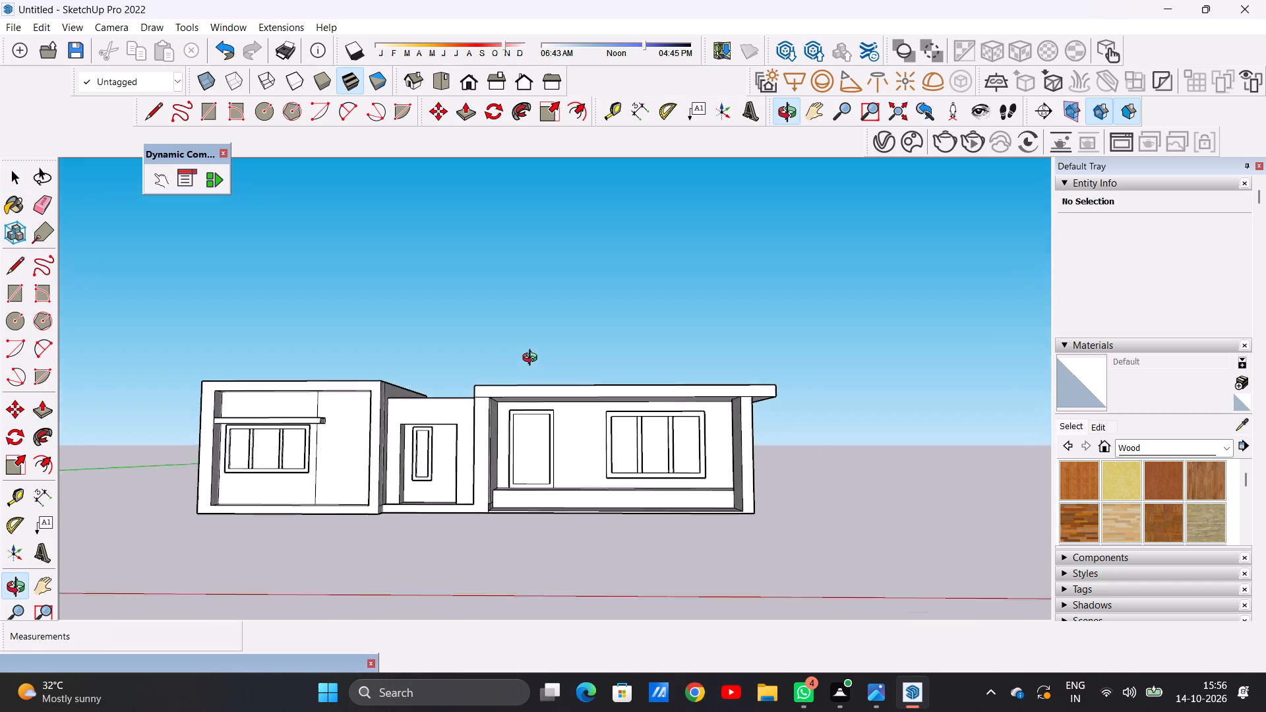
{"action": "middle_click_drag", "start_coordinate": [533, 359], "coordinate": [533, 342]}
{"action": "scroll", "coordinate": [466, 400], "scroll_direction": "up", "scroll_amount": 8}
{"action": "key", "text": "e"}
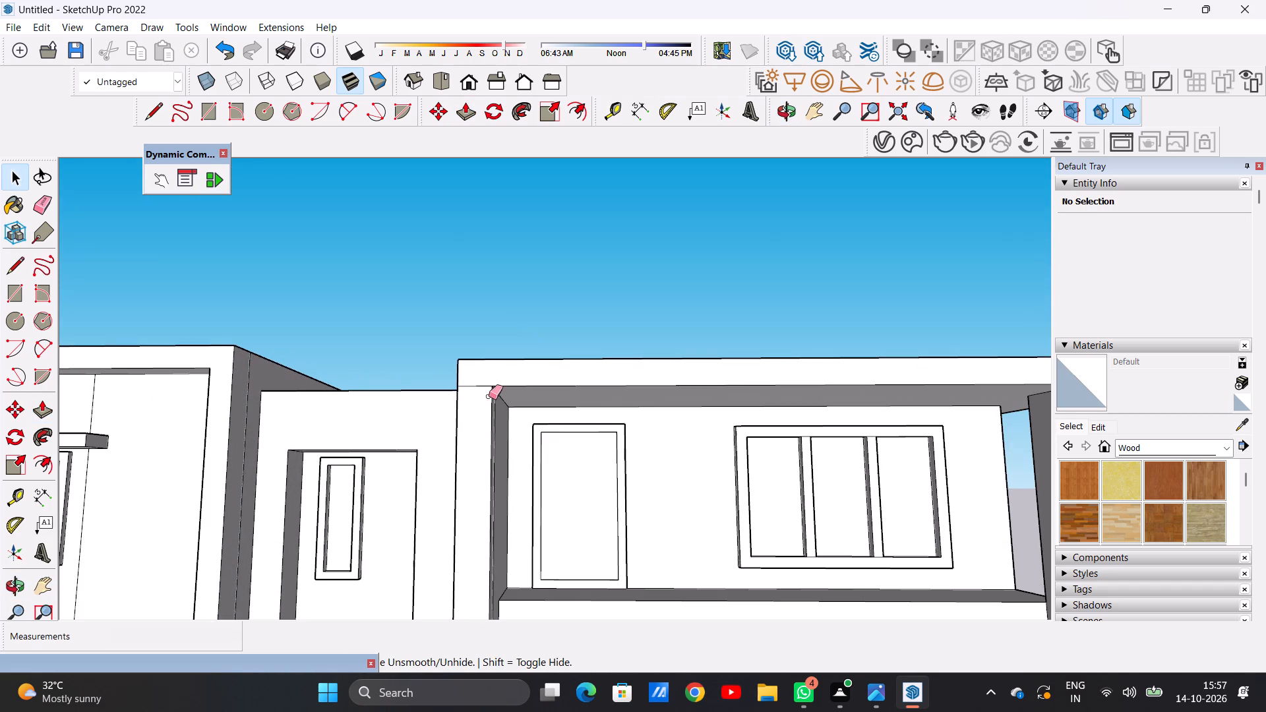
{"action": "left_click_drag", "start_coordinate": [474, 376], "coordinate": [474, 396]}
{"action": "key", "text": "space"}
Draw a circle with a radius of about 1' 4" on the porch-side face of the end pier.
{"action": "scroll", "coordinate": [580, 446], "scroll_direction": "down", "scroll_amount": 10}
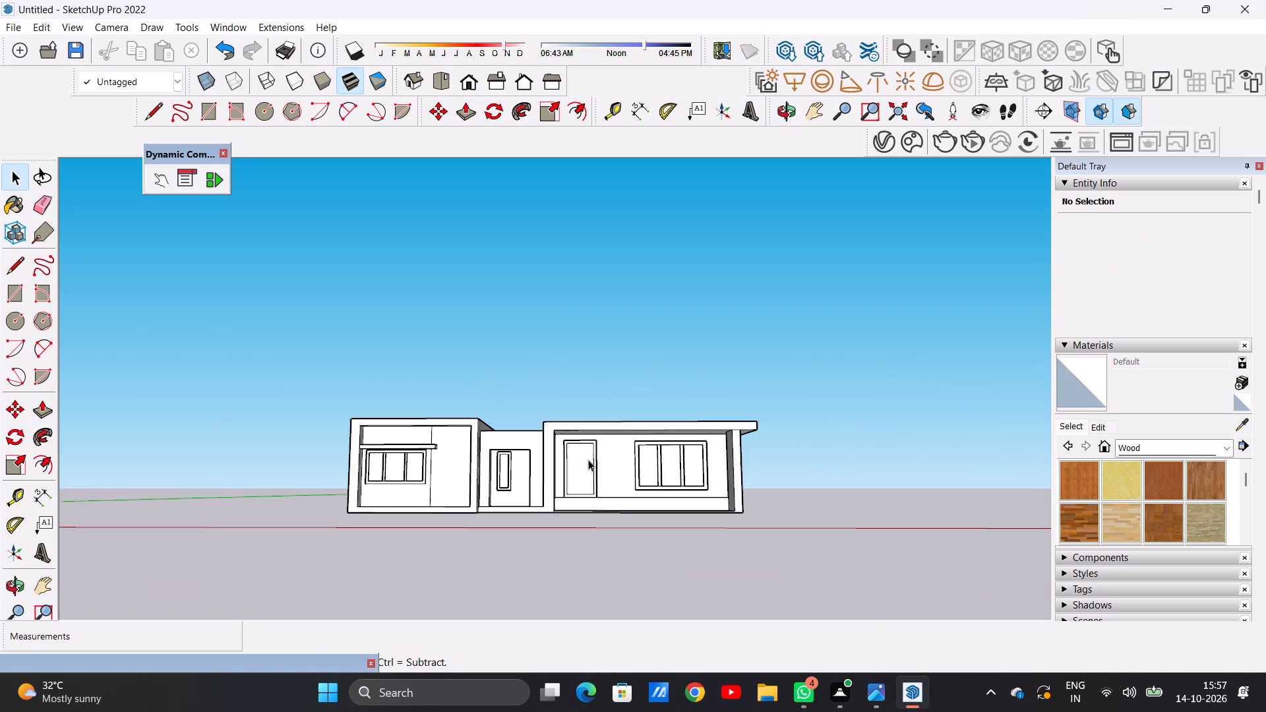
{"action": "scroll", "coordinate": [588, 460], "scroll_direction": "down", "scroll_amount": 1}
{"action": "middle_click_drag", "start_coordinate": [617, 467], "coordinate": [626, 536]}
{"action": "scroll", "coordinate": [690, 498], "scroll_direction": "up", "scroll_amount": 7}
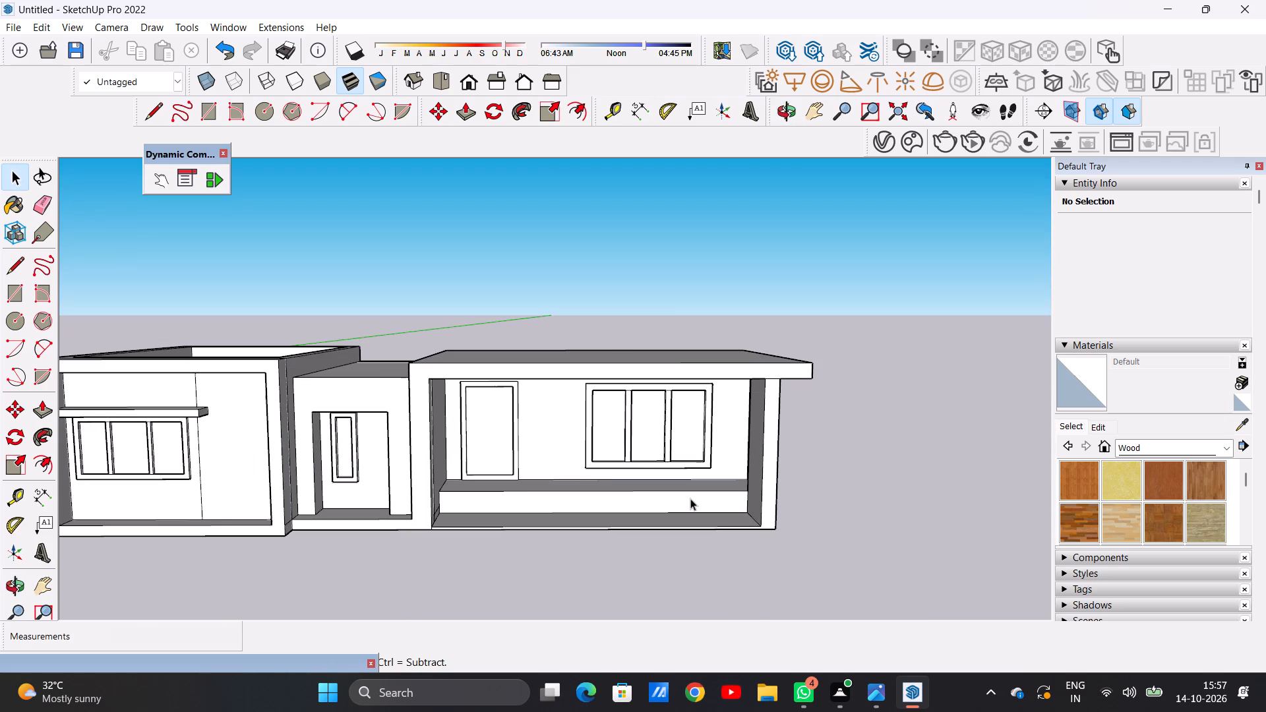
{"action": "middle_click_drag", "start_coordinate": [775, 494], "coordinate": [634, 487]}
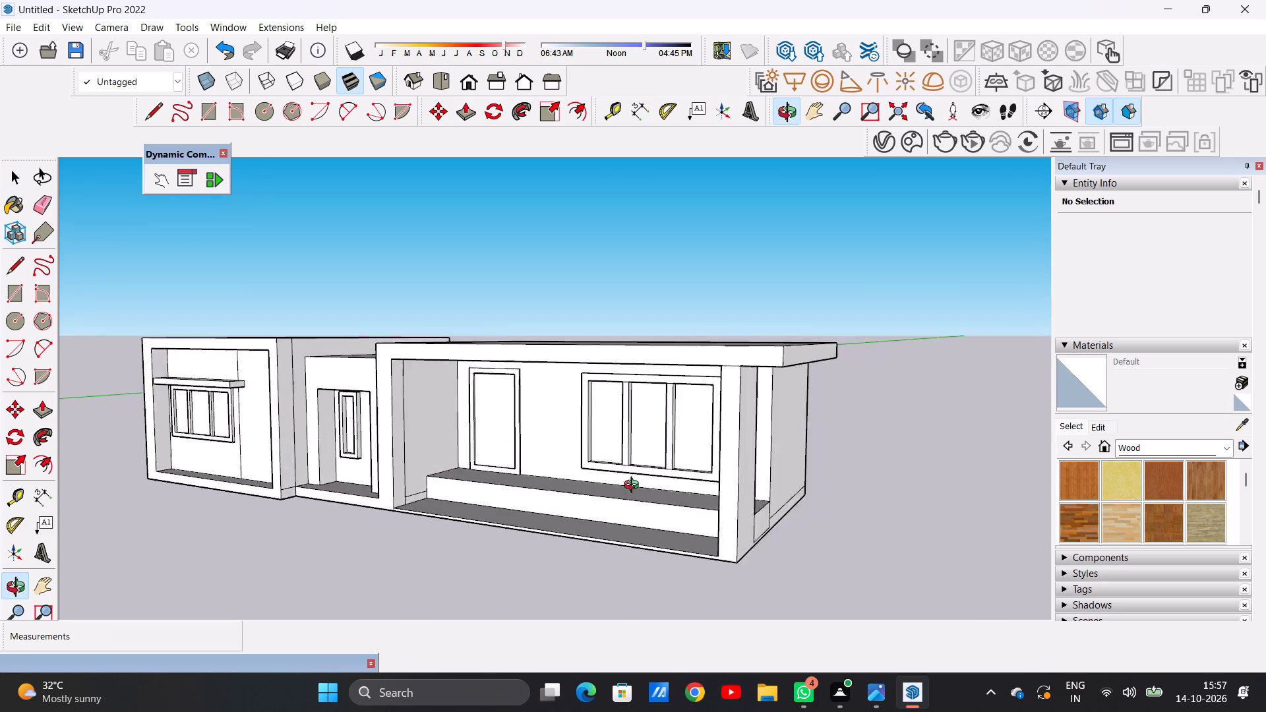
{"action": "middle_click_drag", "start_coordinate": [634, 487], "coordinate": [371, 481]}
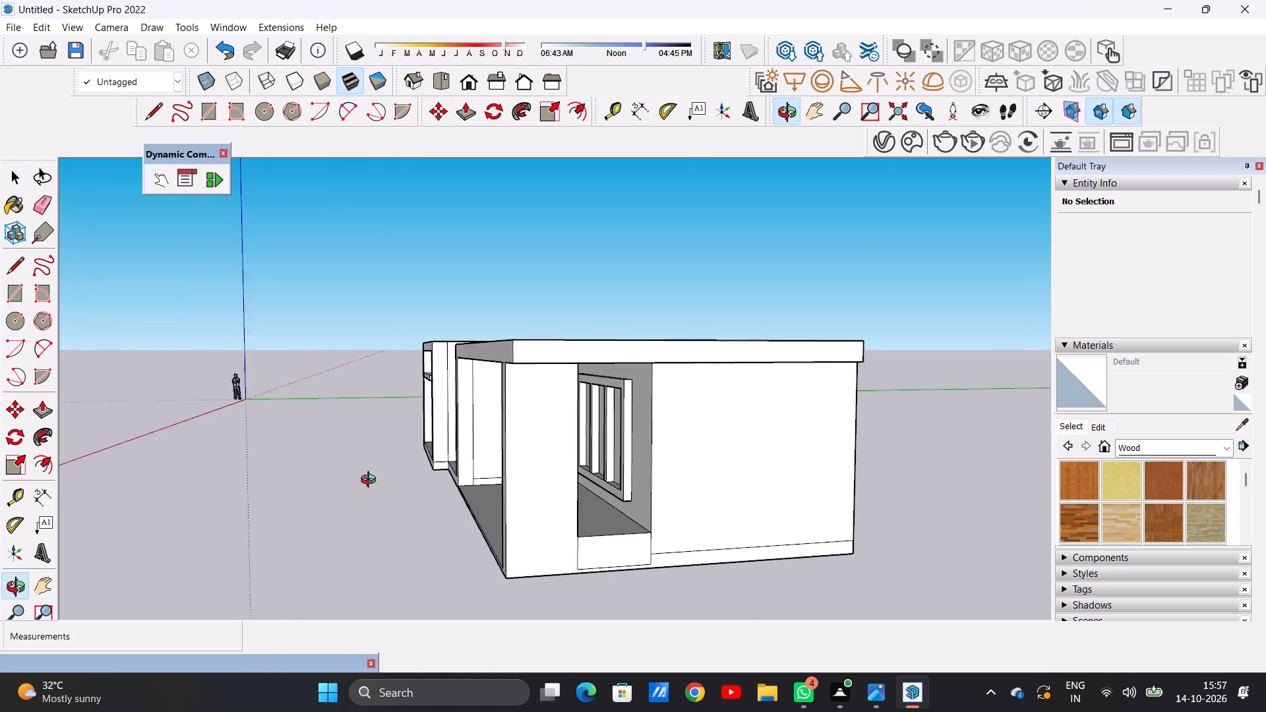
{"action": "middle_click_drag", "start_coordinate": [371, 481], "coordinate": [902, 498]}
{"action": "scroll", "coordinate": [745, 428], "scroll_direction": "up", "scroll_amount": 6}
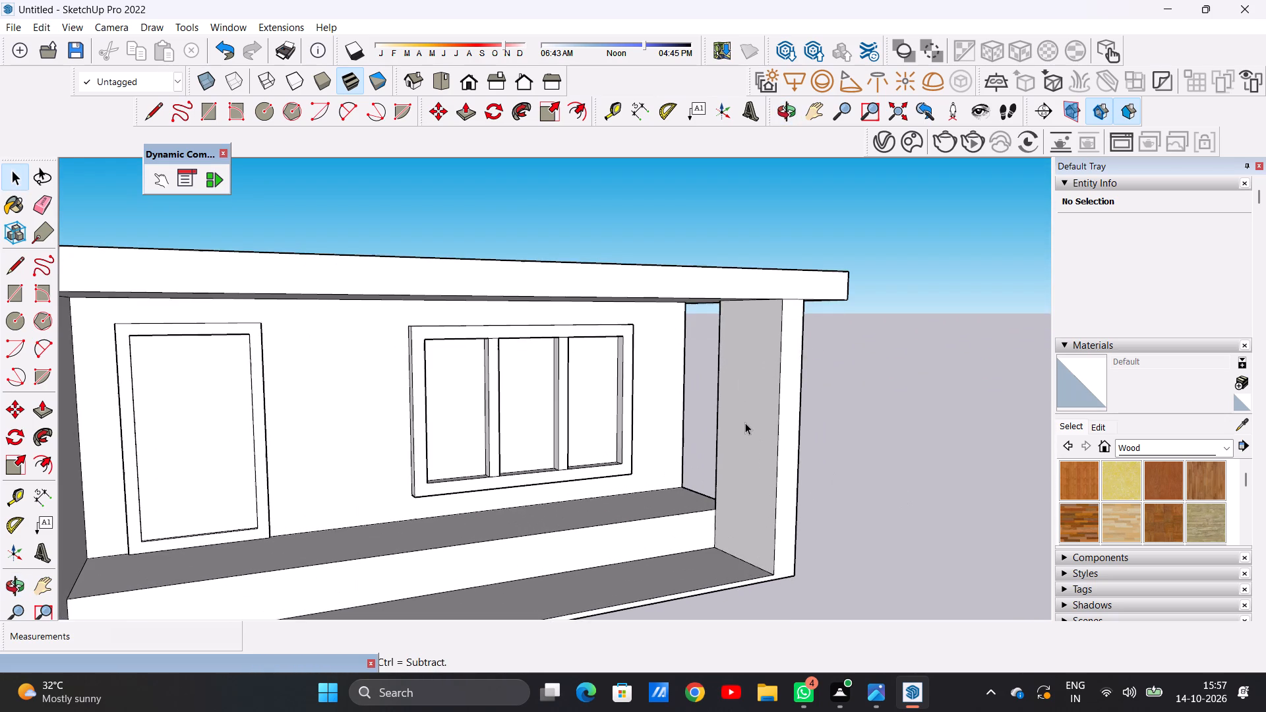
{"action": "middle_click_drag", "start_coordinate": [745, 423], "coordinate": [820, 419]}
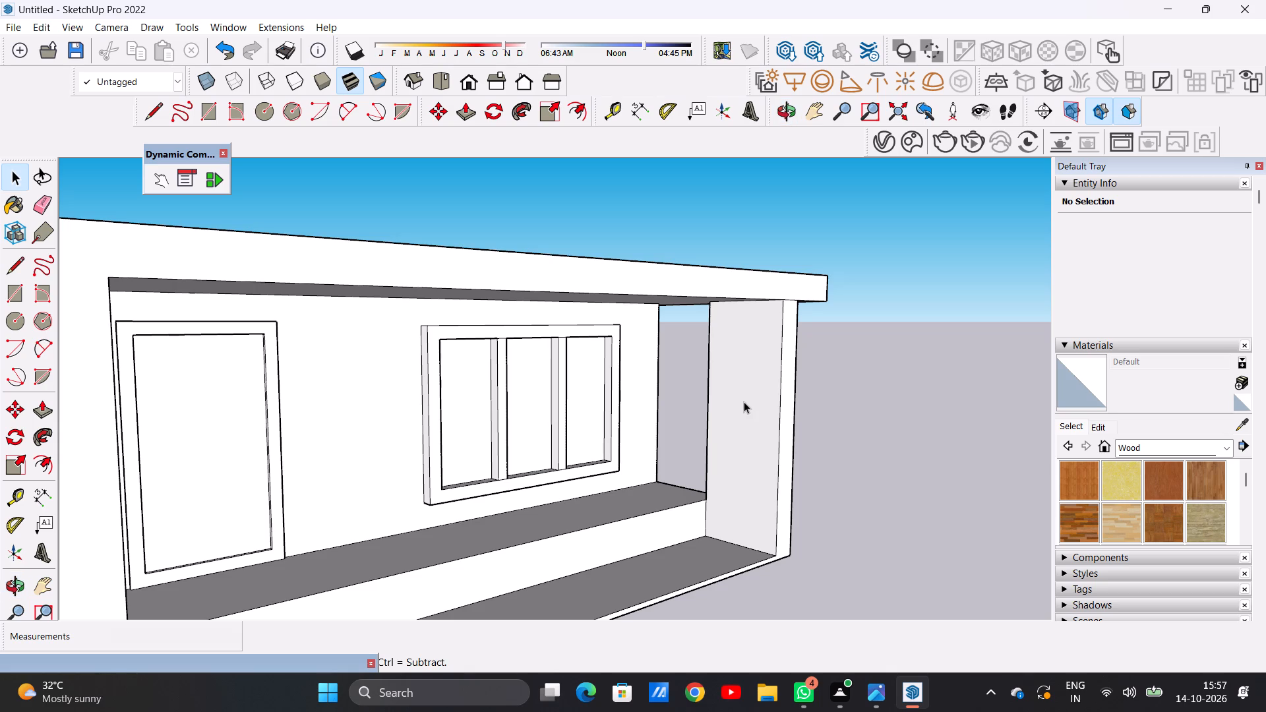
{"action": "key", "text": "c"}
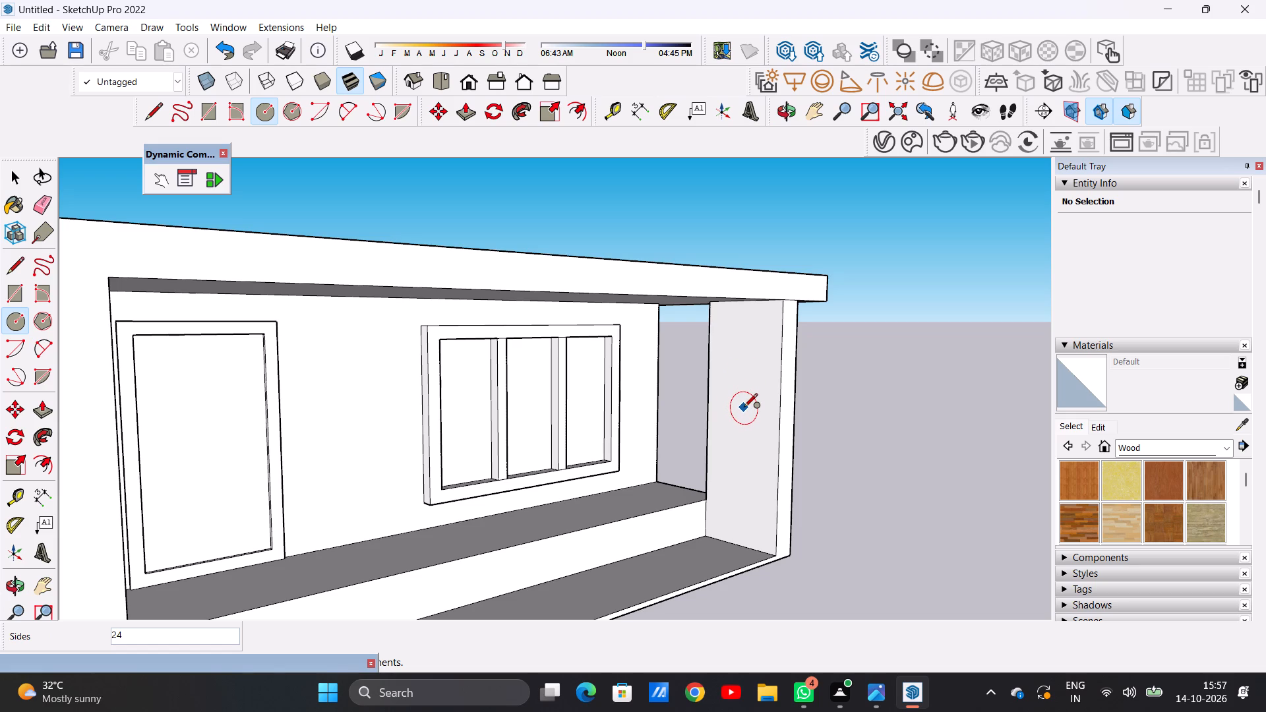
{"action": "left_click", "coordinate": [742, 403]}
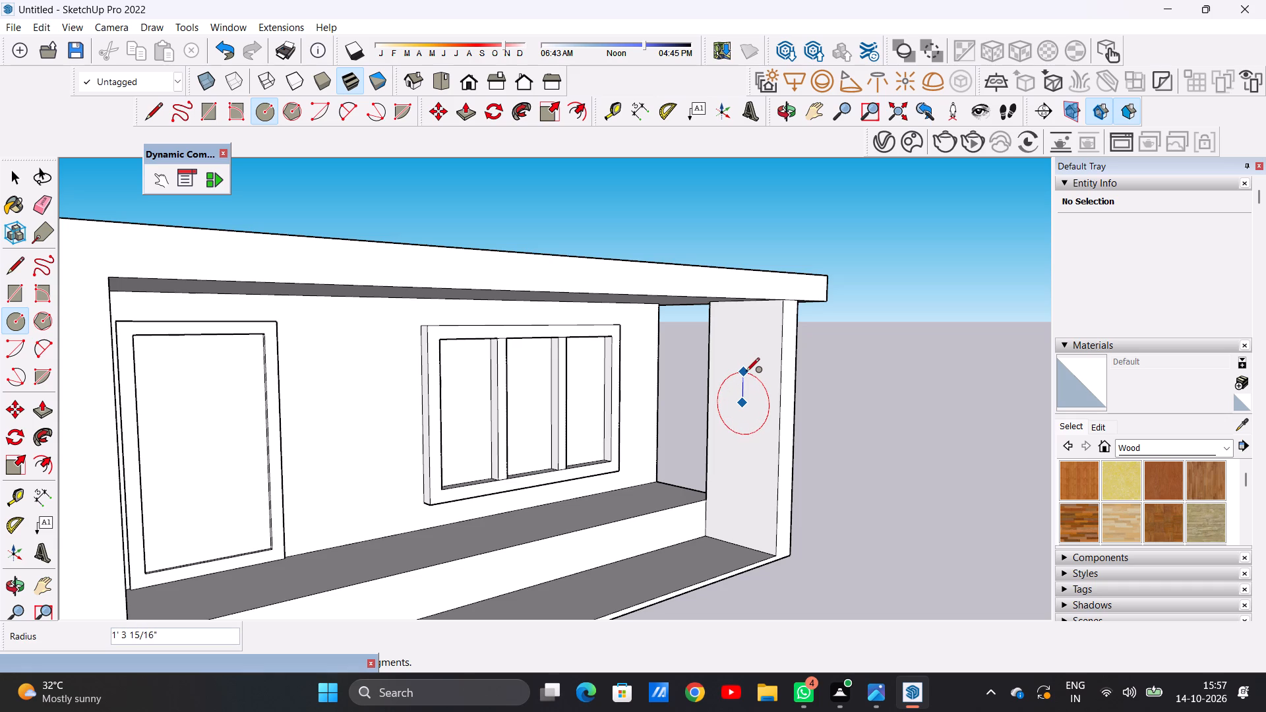
{"action": "left_click", "coordinate": [746, 372]}
{"action": "key", "text": "space"}
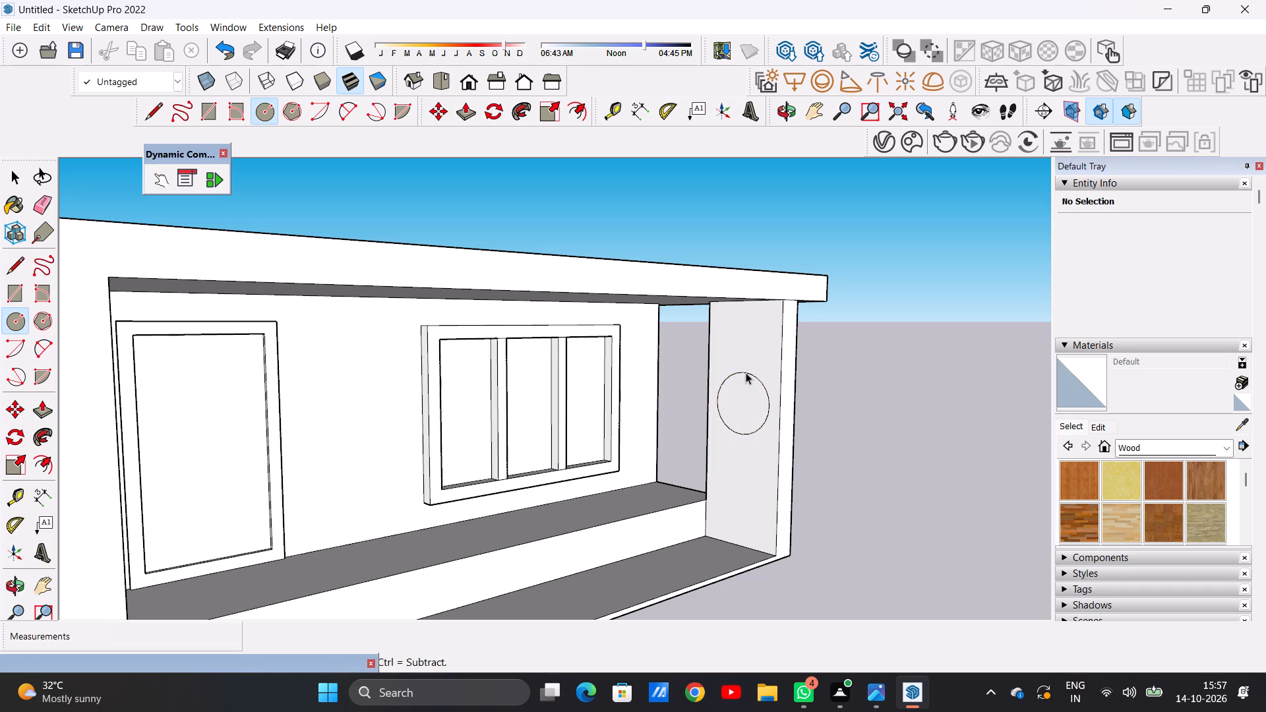
Push/Pull the circle on the end pier inward about 1' 1/2", cutting a round opening through the pier.
{"action": "middle_click_drag", "start_coordinate": [760, 397], "coordinate": [687, 445]}
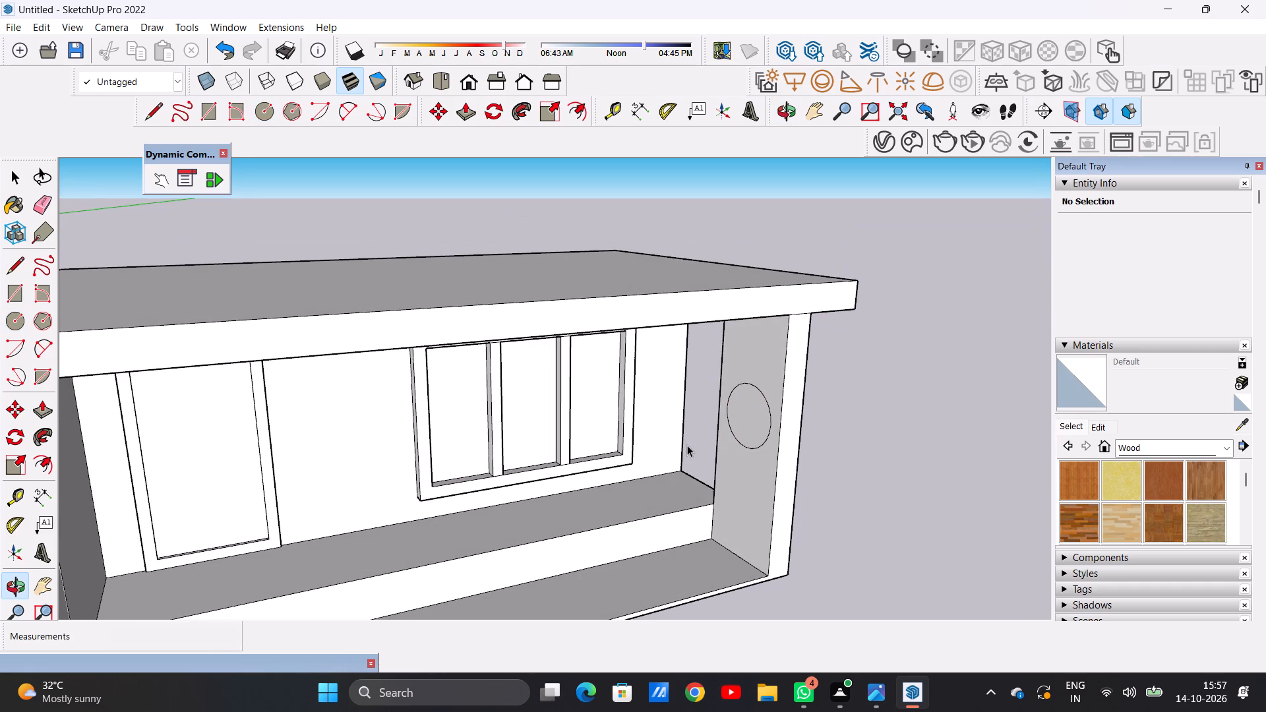
{"action": "key", "text": "p"}
{"action": "left_click", "coordinate": [745, 410]}
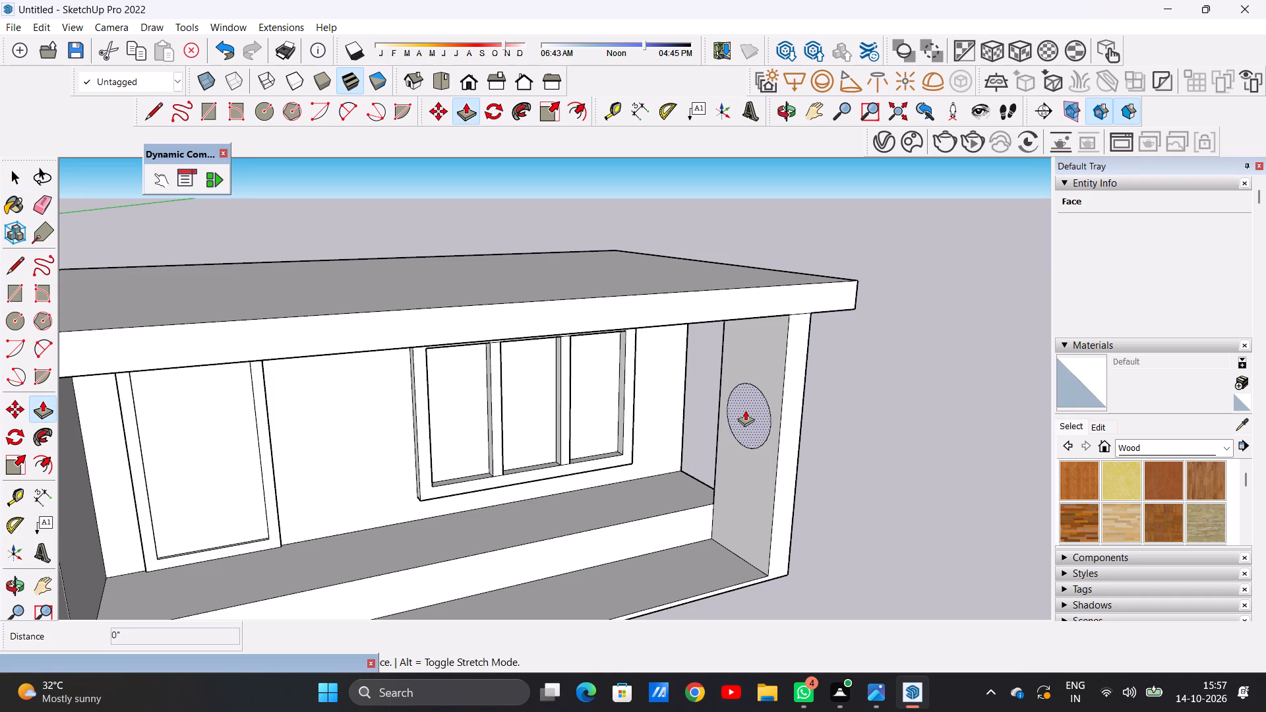
{"action": "left_click", "coordinate": [802, 410]}
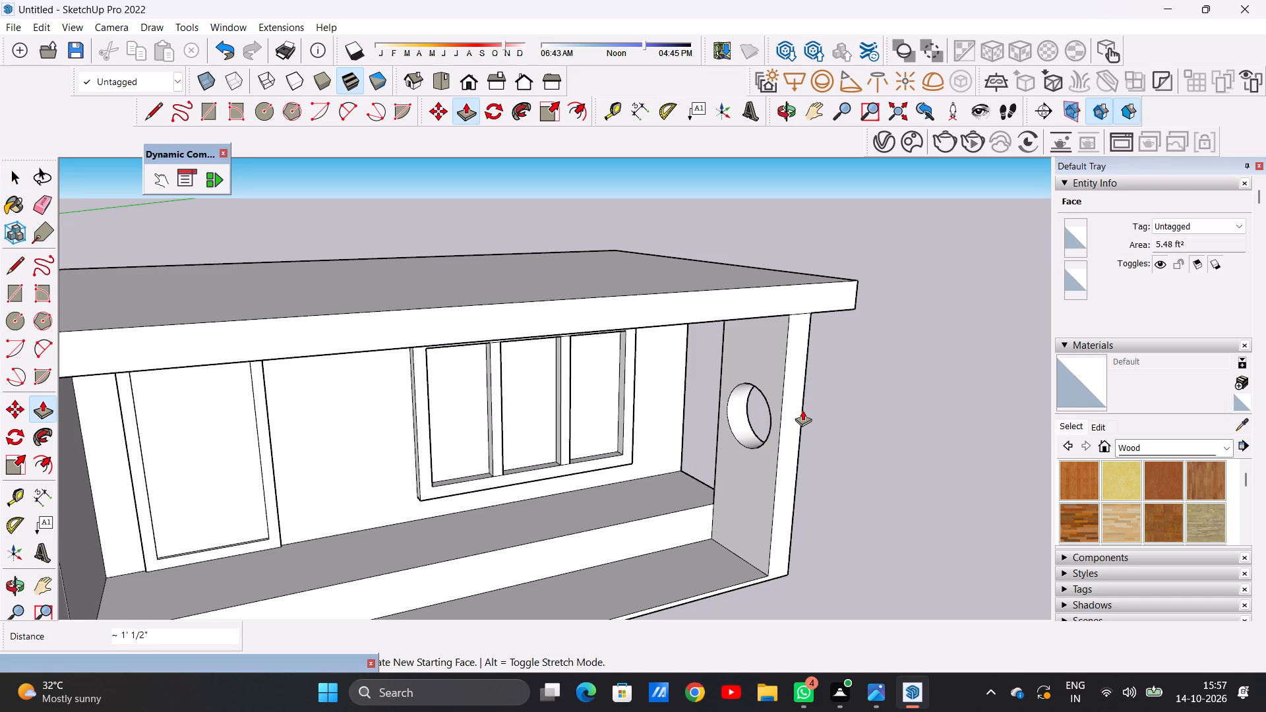
{"action": "key", "text": "space"}
Examine the porch, the round opening in the end pier and the roof overhang from the front, side and above.
{"action": "scroll", "coordinate": [740, 416], "scroll_direction": "down", "scroll_amount": 6}
{"action": "middle_click_drag", "start_coordinate": [835, 416], "coordinate": [323, 407]}
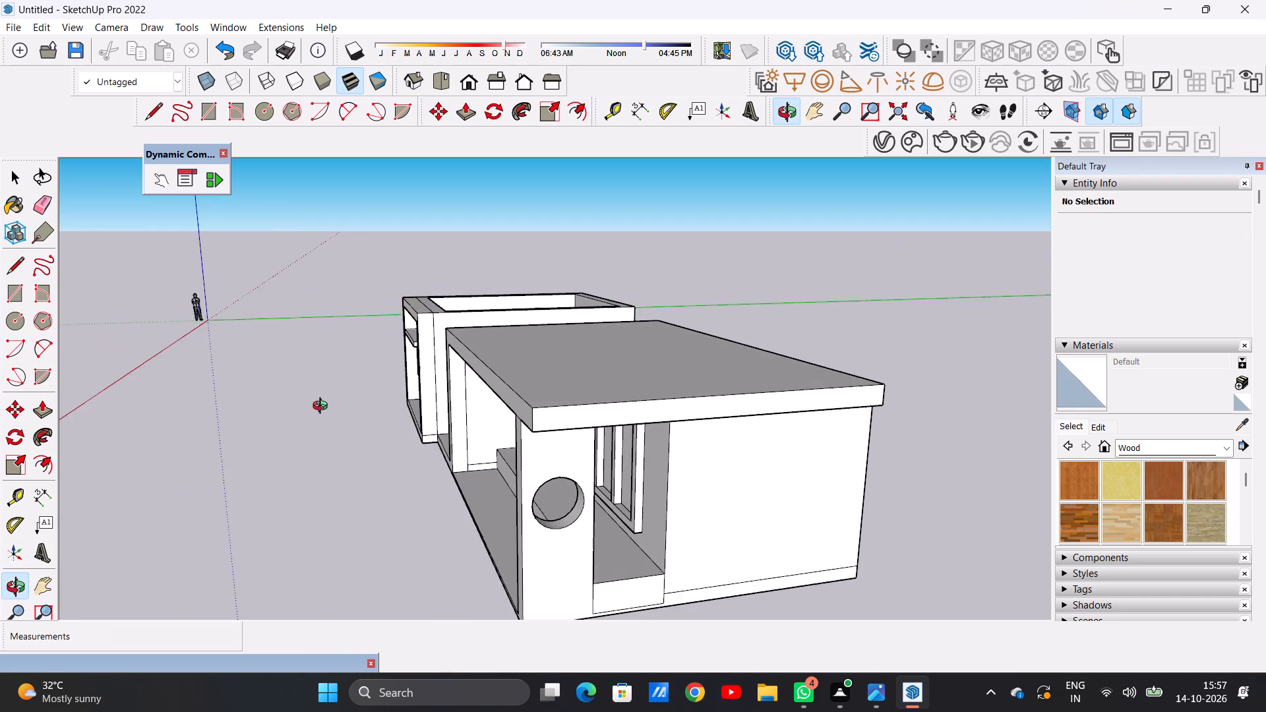
{"action": "middle_click_drag", "start_coordinate": [323, 407], "coordinate": [673, 388]}
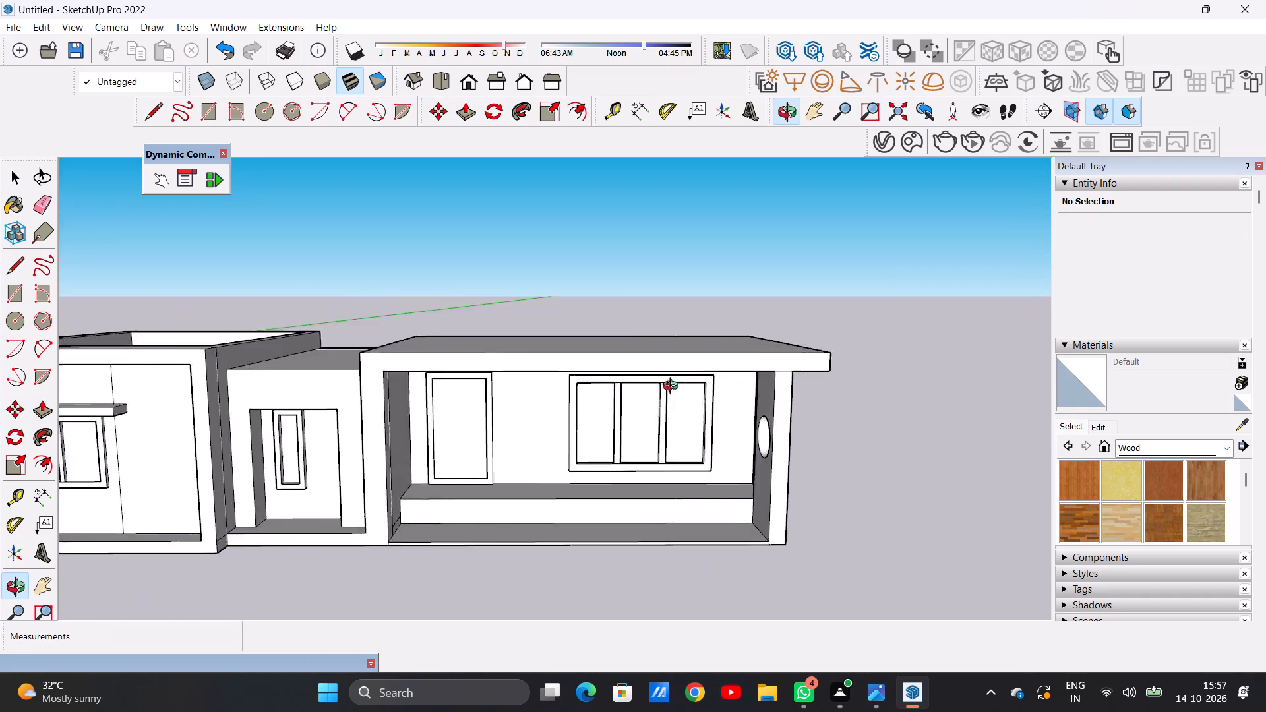
{"action": "middle_click_drag", "start_coordinate": [673, 388], "coordinate": [713, 367]}
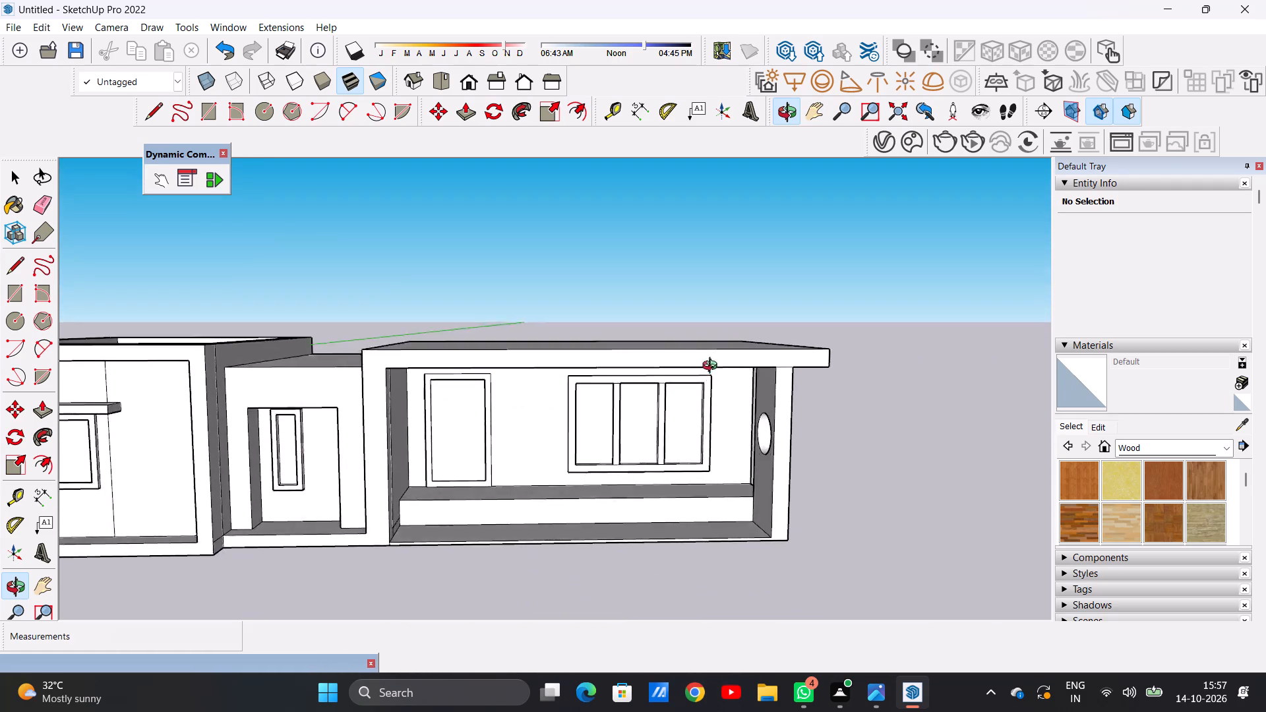
{"action": "middle_click_drag", "start_coordinate": [713, 367], "coordinate": [700, 348]}
{"action": "scroll", "coordinate": [710, 475], "scroll_direction": "up", "scroll_amount": 4}
{"action": "scroll", "coordinate": [712, 394], "scroll_direction": "down", "scroll_amount": 4}
{"action": "middle_click_drag", "start_coordinate": [716, 429], "coordinate": [730, 537]}
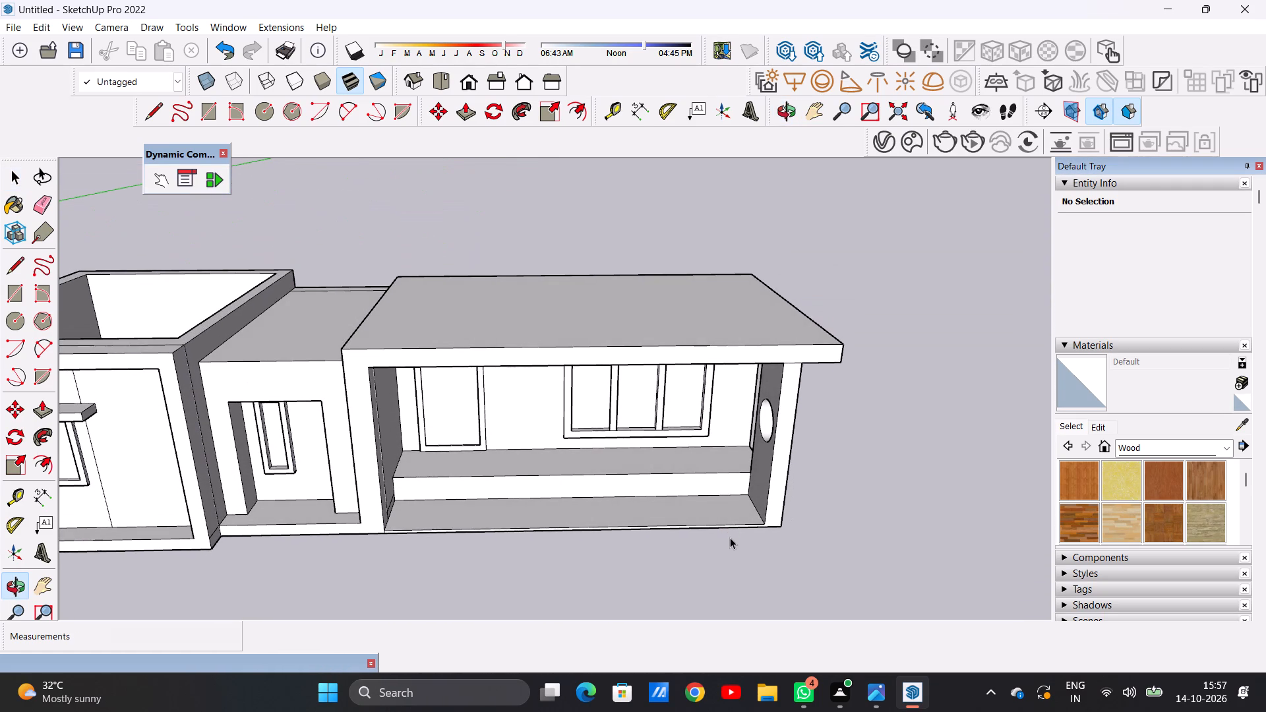
{"action": "scroll", "coordinate": [720, 464], "scroll_direction": "down", "scroll_amount": 5}
{"action": "middle_click_drag", "start_coordinate": [777, 461], "coordinate": [375, 405]}
{"action": "scroll", "coordinate": [620, 563], "scroll_direction": "up", "scroll_amount": 3}
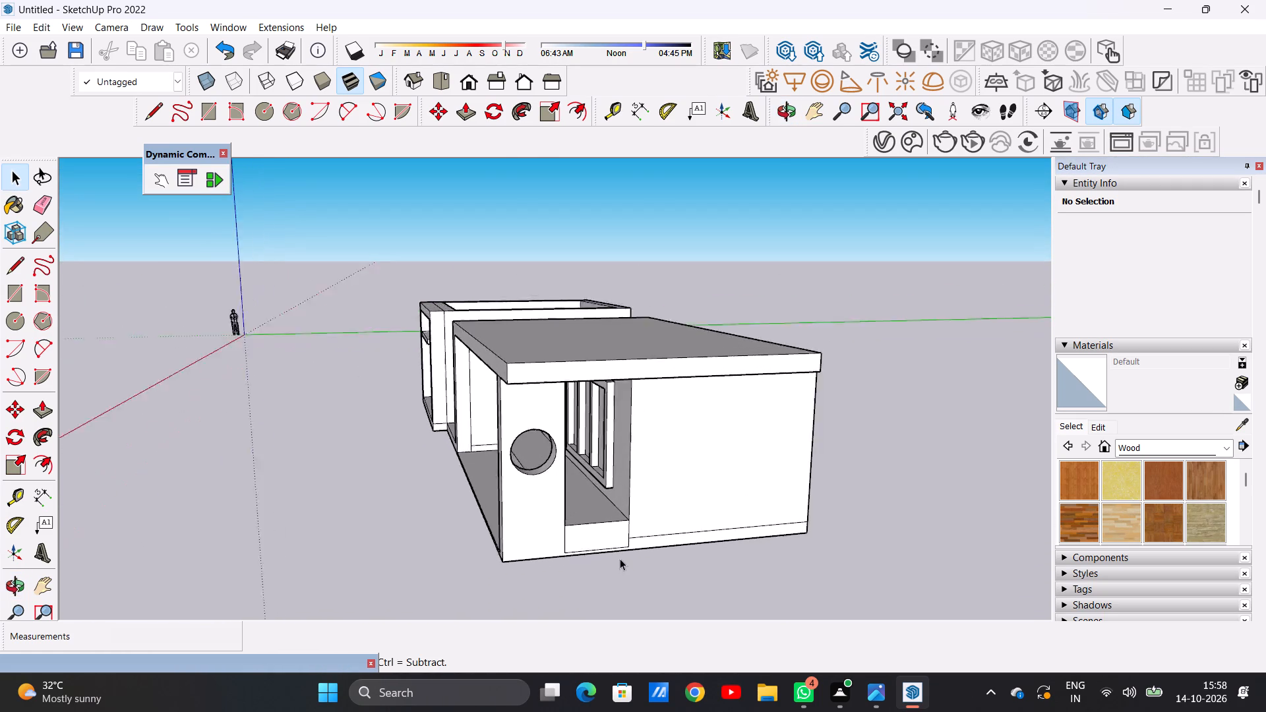
{"action": "scroll", "coordinate": [620, 558], "scroll_direction": "up", "scroll_amount": 3}
{"action": "middle_click_drag", "start_coordinate": [475, 531], "coordinate": [568, 560]}
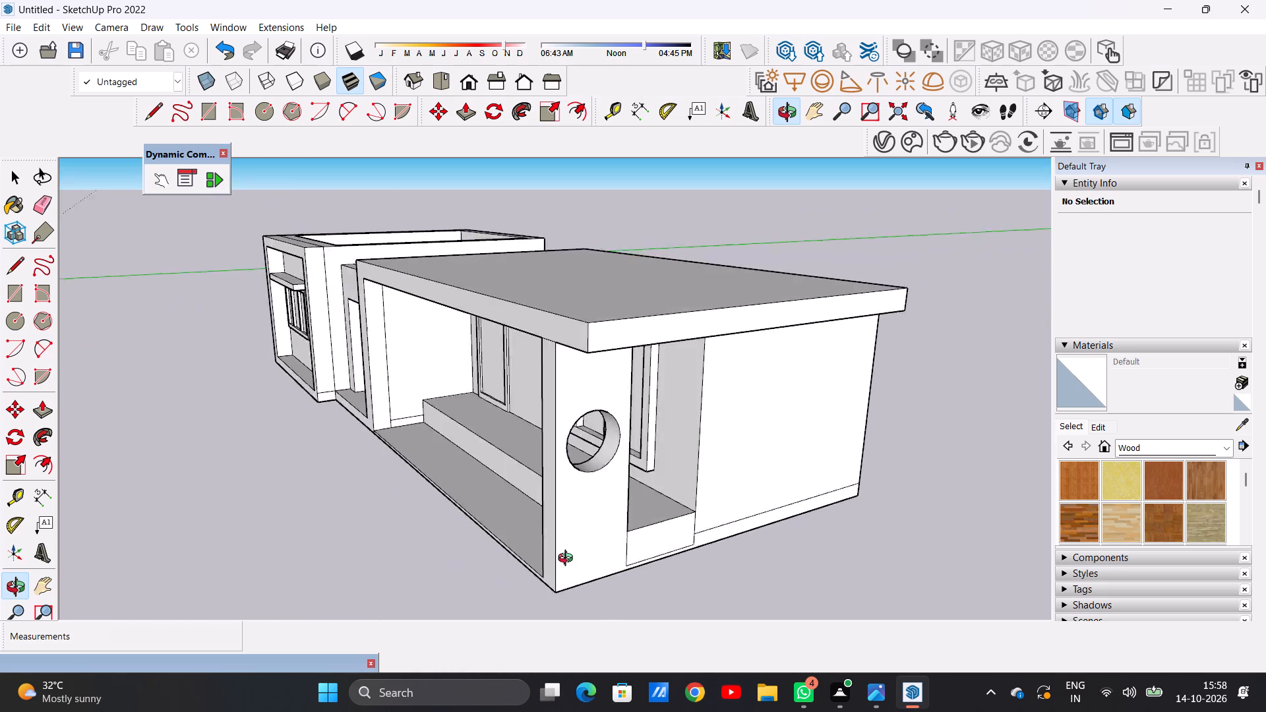
{"action": "middle_click_drag", "start_coordinate": [568, 560], "coordinate": [816, 498]}
{"action": "middle_click_drag", "start_coordinate": [596, 459], "coordinate": [691, 504]}
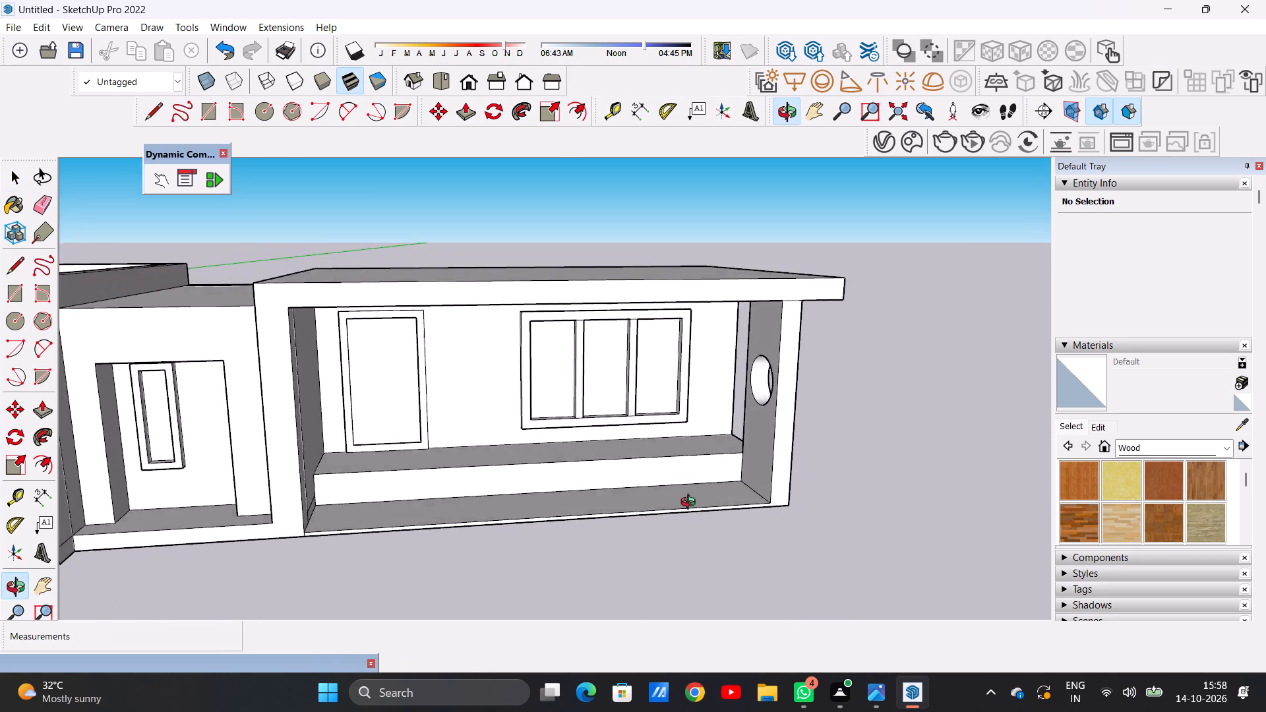
{"action": "middle_click_drag", "start_coordinate": [691, 504], "coordinate": [651, 499]}
{"action": "scroll", "coordinate": [696, 467], "scroll_direction": "up", "scroll_amount": 2}
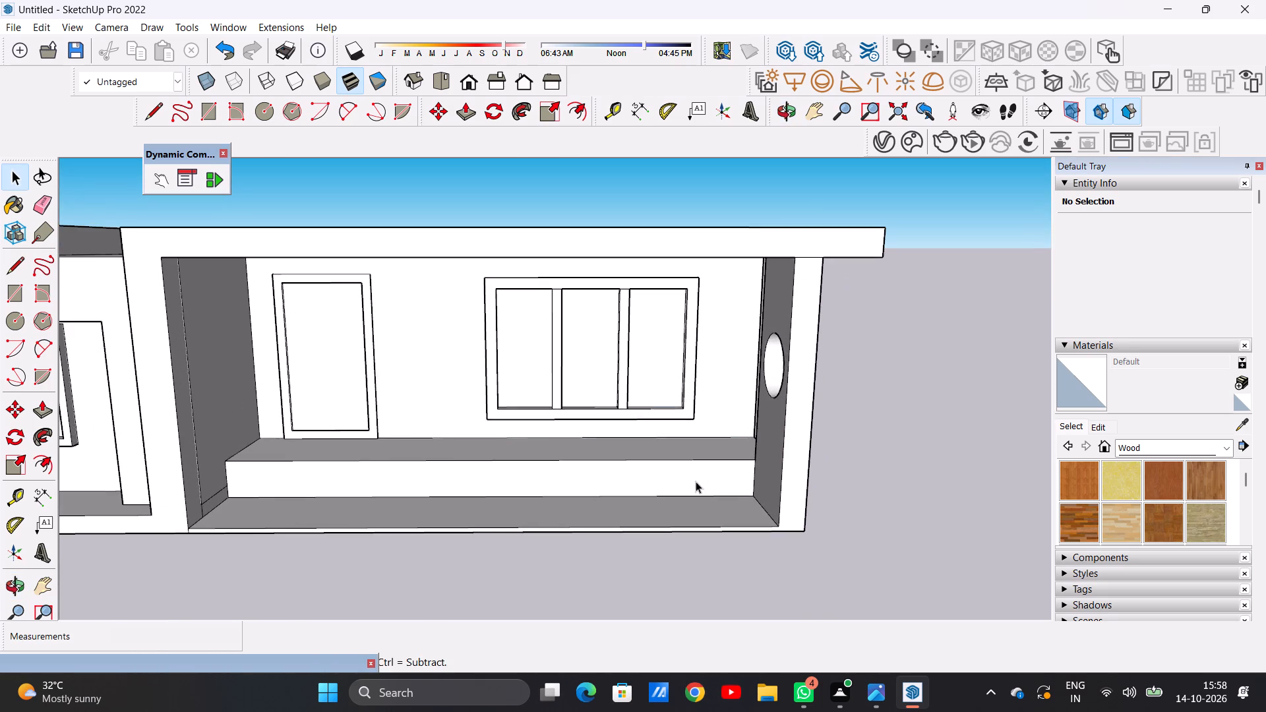
{"action": "middle_click_drag", "start_coordinate": [696, 481], "coordinate": [699, 472]}
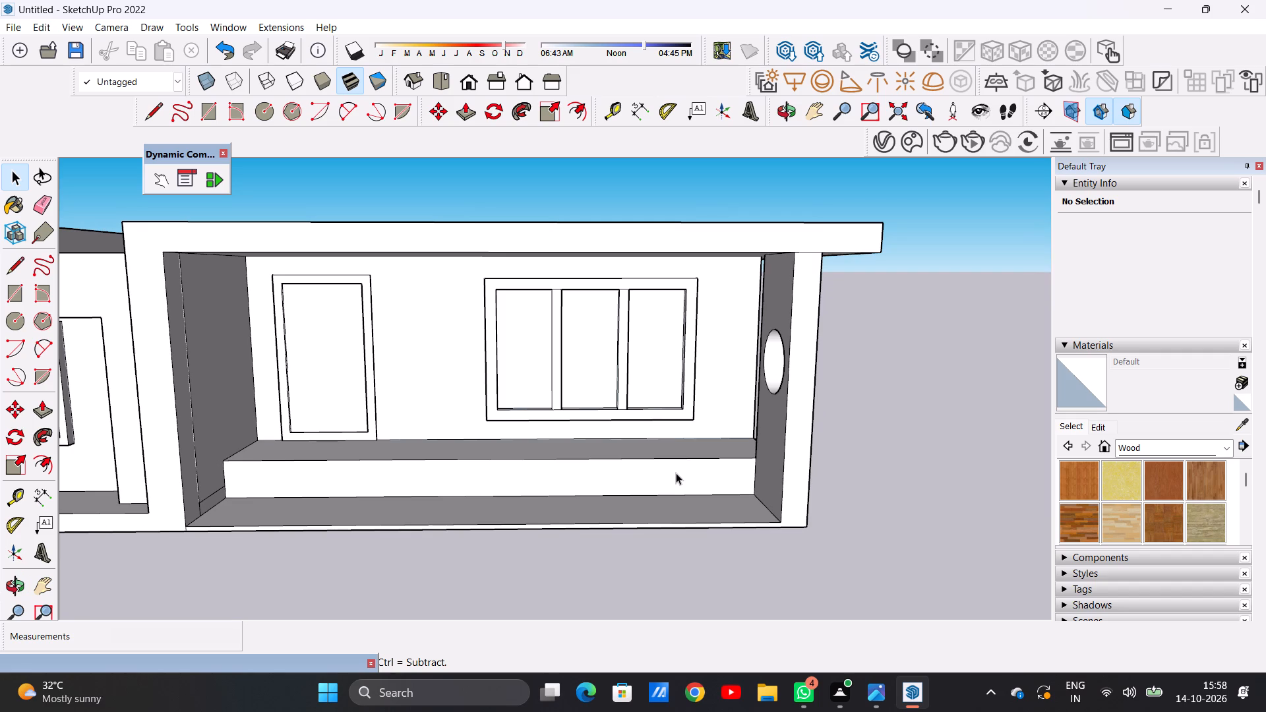
{"action": "scroll", "coordinate": [676, 473], "scroll_direction": "up", "scroll_amount": 1}
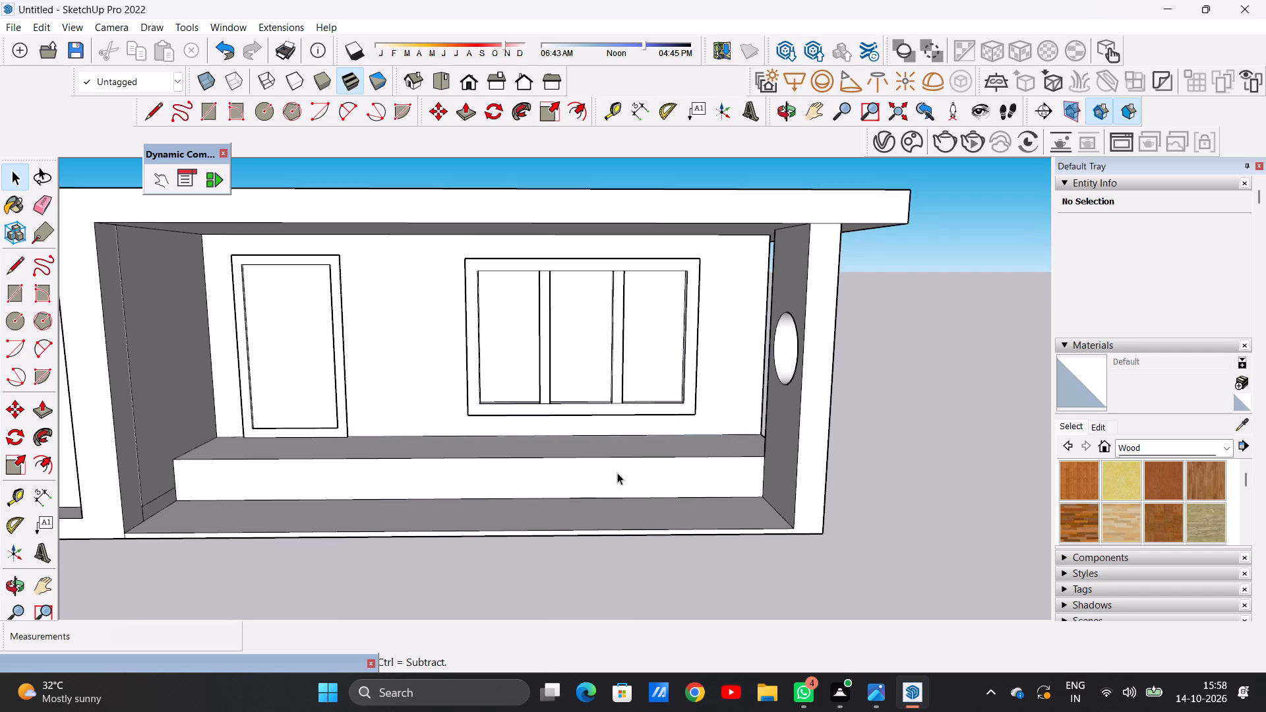
{"action": "scroll", "coordinate": [617, 473], "scroll_direction": "down", "scroll_amount": 4}
{"action": "middle_click_drag", "start_coordinate": [594, 465], "coordinate": [392, 399]}
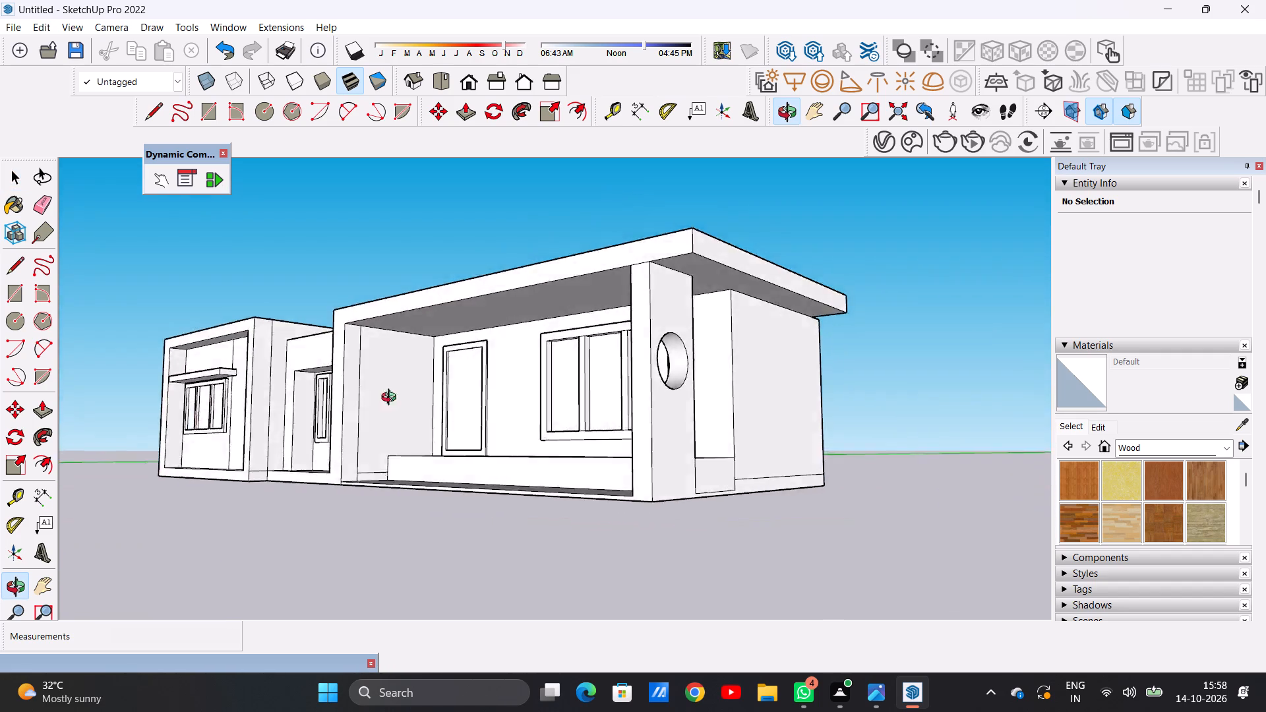
{"action": "middle_click_drag", "start_coordinate": [392, 399], "coordinate": [450, 438]}
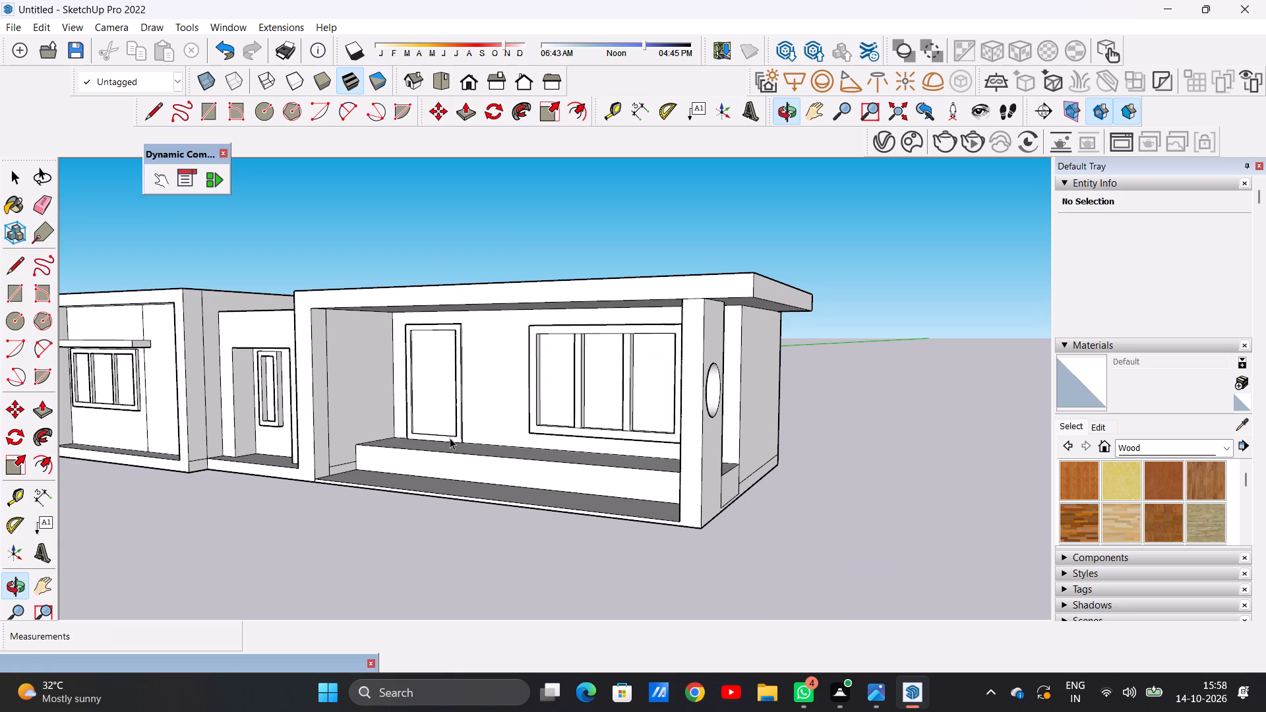
Draw two closely spaced horizontal lines, about 1' 2 7/8" long, across the front strip of the dividing wall's porch-side face, below the roof slab.
{"action": "key", "text": "l"}
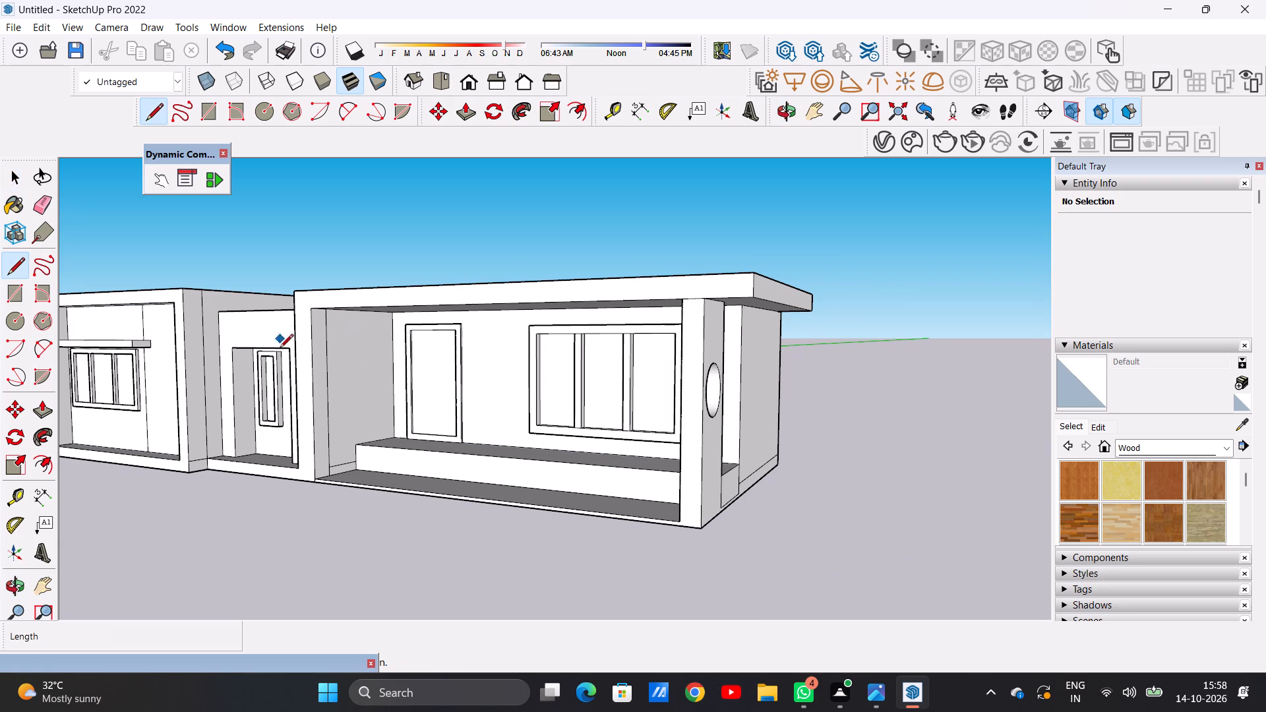
{"action": "scroll", "coordinate": [280, 347], "scroll_direction": "up", "scroll_amount": 6}
{"action": "scroll", "coordinate": [349, 313], "scroll_direction": "up", "scroll_amount": 5}
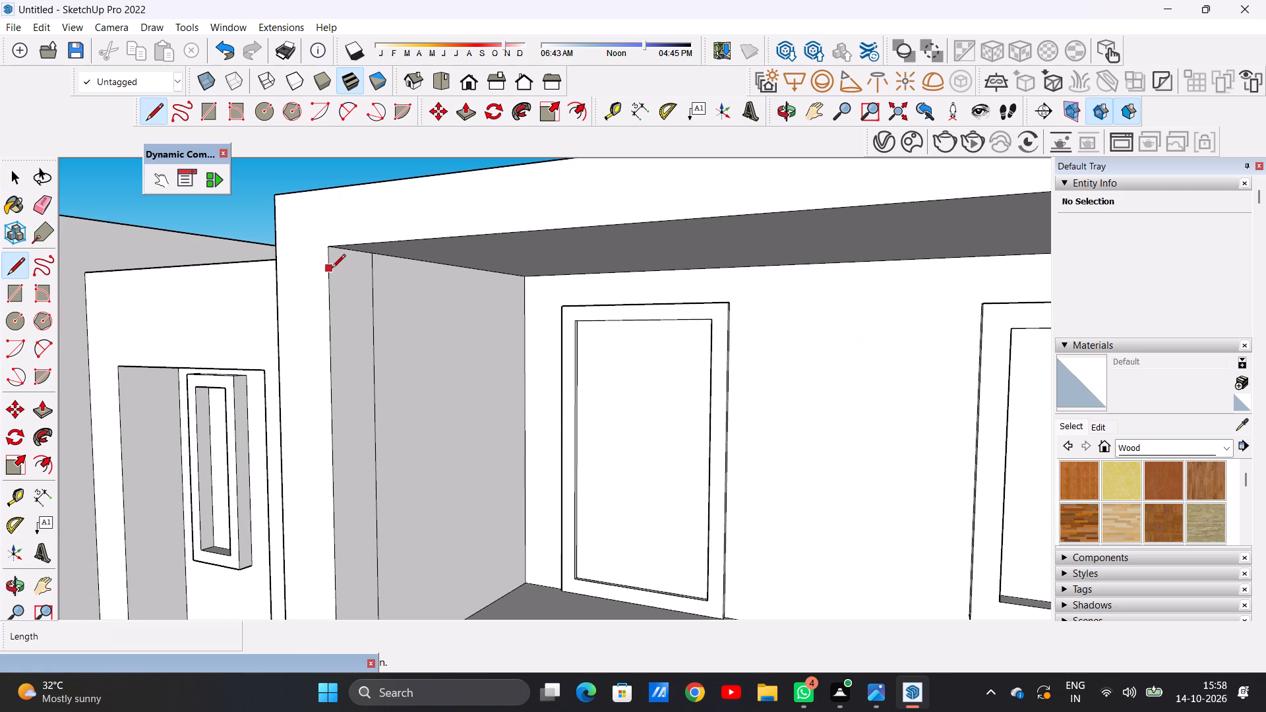
{"action": "left_click", "coordinate": [328, 302]}
{"action": "left_click", "coordinate": [371, 299]}
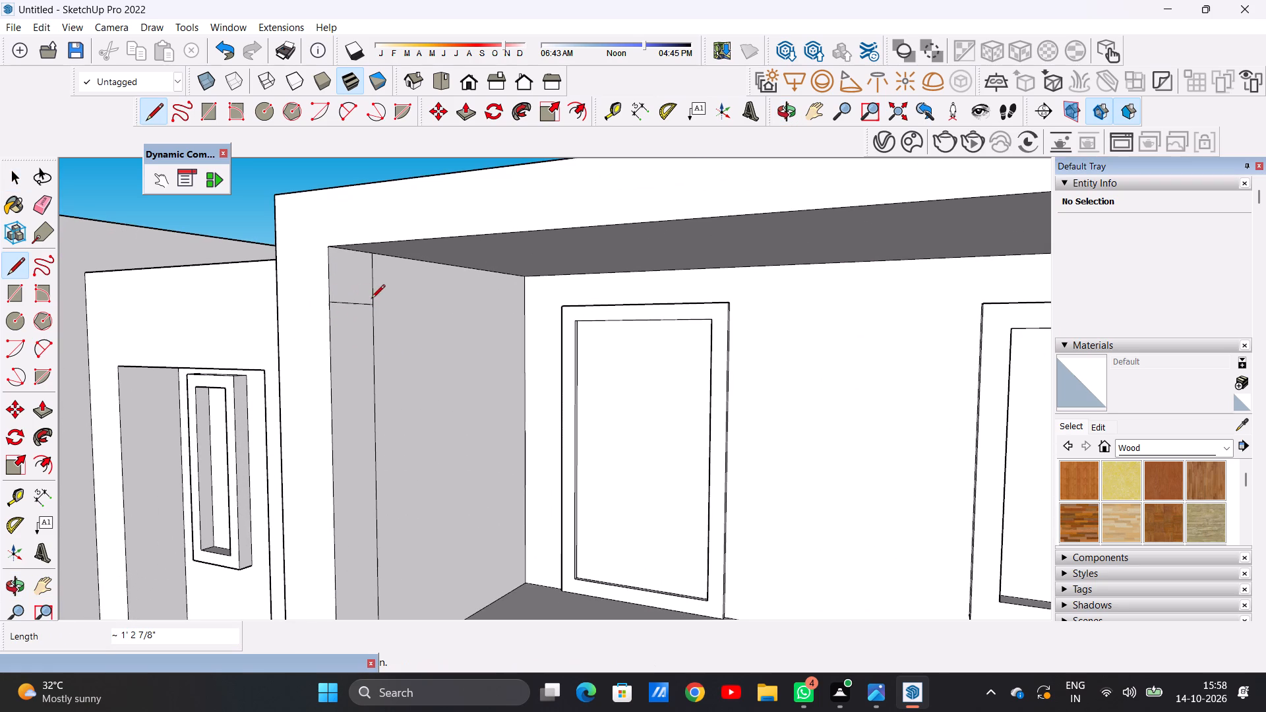
{"action": "left_click", "coordinate": [334, 320]}
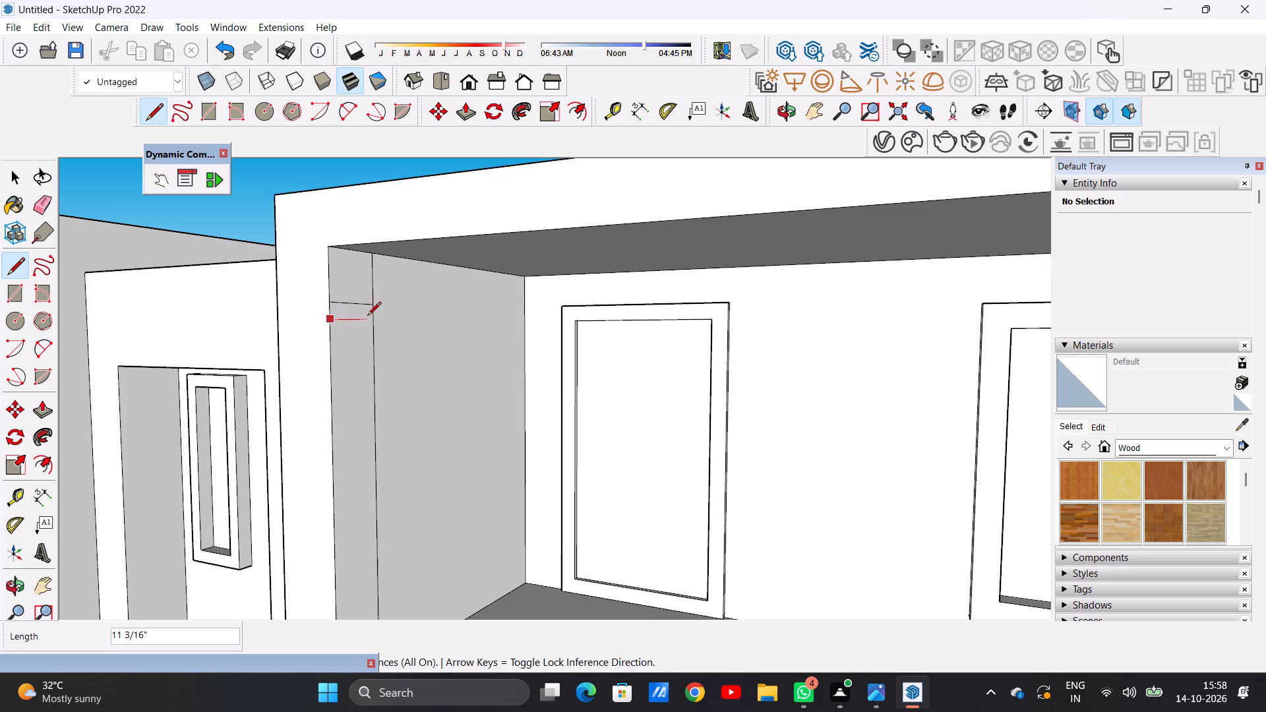
{"action": "left_click", "coordinate": [372, 316]}
{"action": "key", "text": "space"}
Push/Pull the narrow strip between the two lines about 23' 4 13/16" across the porch to the end pier, forming a horizontal beam.
{"action": "type", "text": "P"}
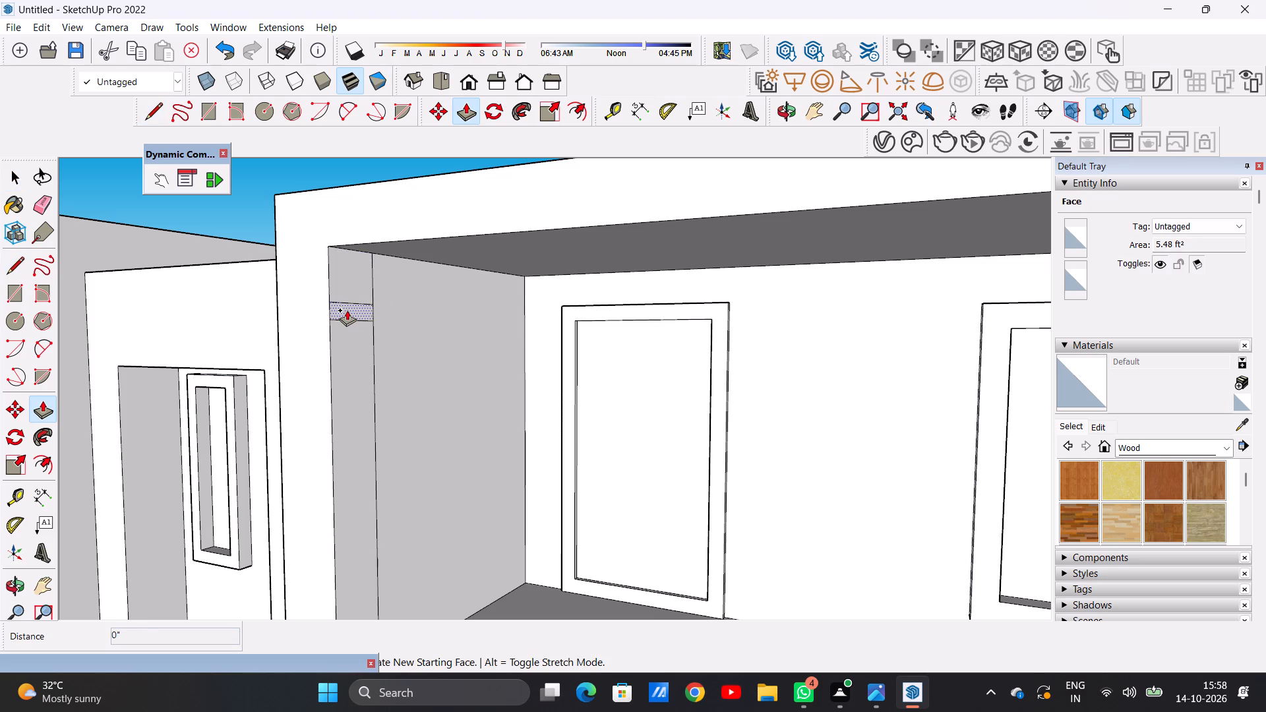
{"action": "left_click", "coordinate": [347, 310]}
{"action": "scroll", "coordinate": [456, 337], "scroll_direction": "down", "scroll_amount": 12}
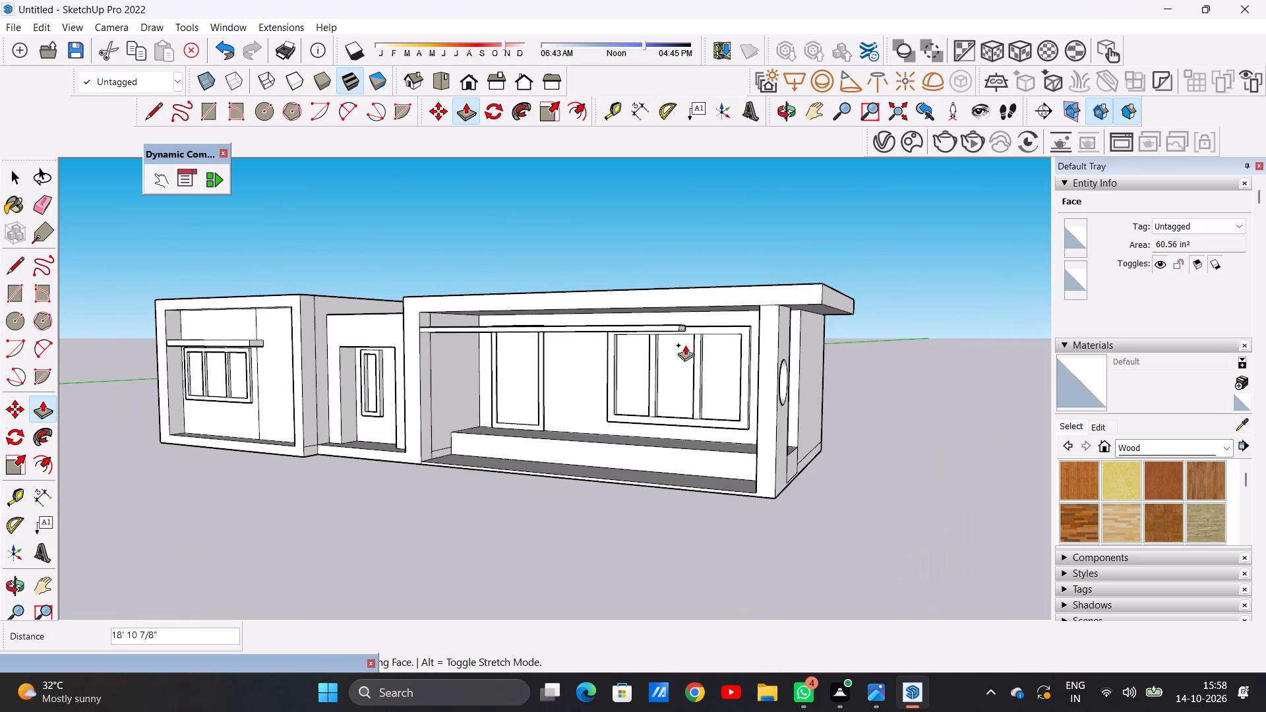
{"action": "middle_click_drag", "start_coordinate": [686, 345], "coordinate": [800, 341]}
{"action": "scroll", "coordinate": [800, 340], "scroll_direction": "up", "scroll_amount": 10}
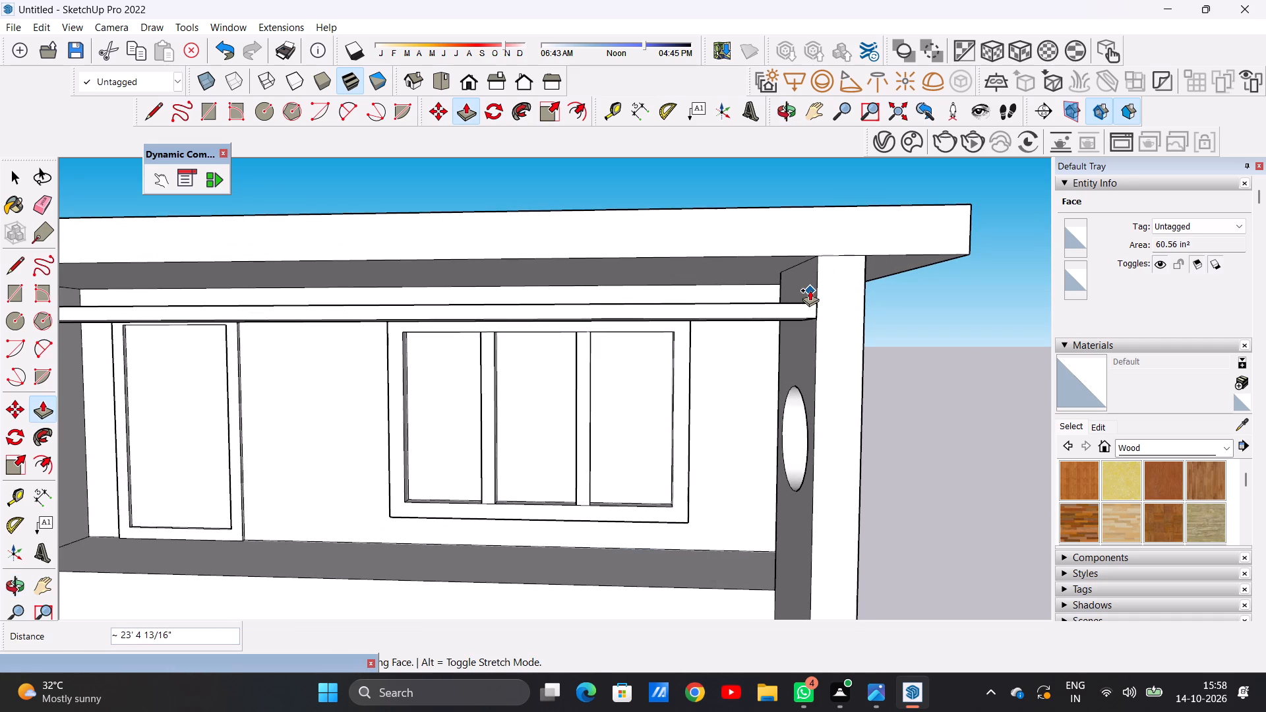
{"action": "left_click", "coordinate": [810, 290]}
{"action": "key", "text": "space"}
{"action": "scroll", "coordinate": [655, 326], "scroll_direction": "down", "scroll_amount": 6}
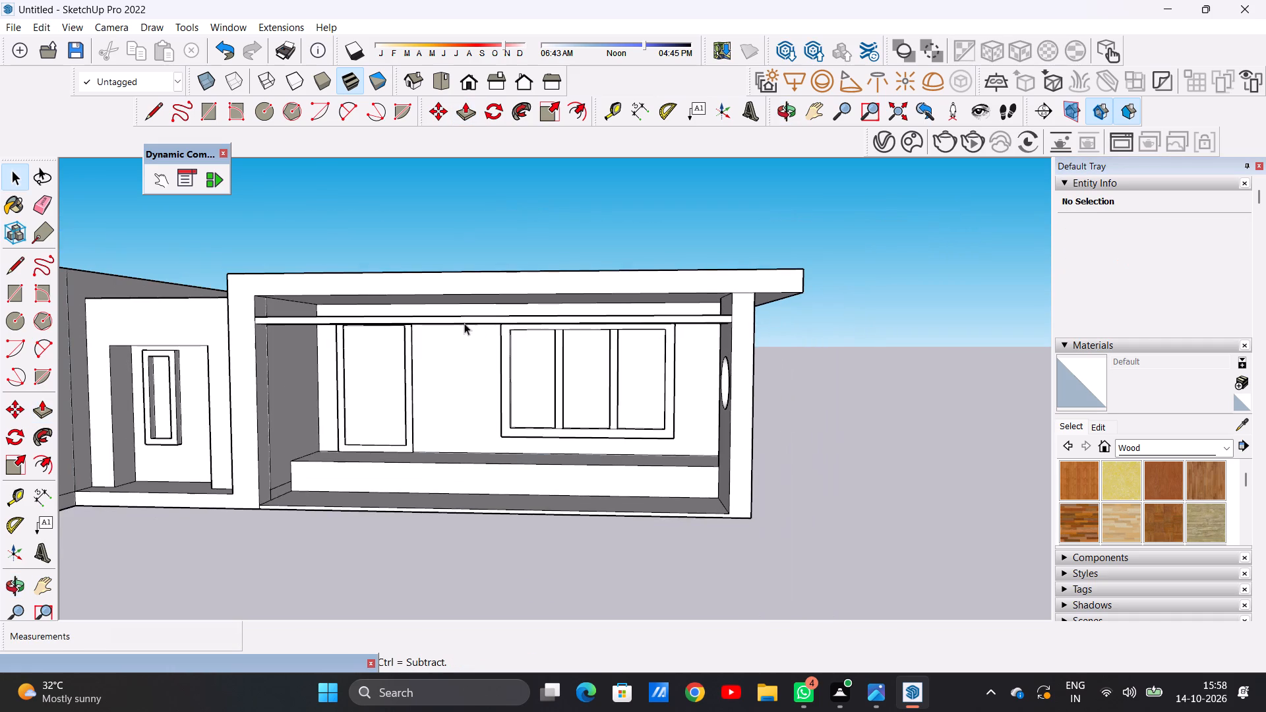
Draw a circle with a radius of about 2 3/4" on the beam's top face, near the dividing wall.
{"action": "middle_click_drag", "start_coordinate": [464, 323], "coordinate": [455, 341]}
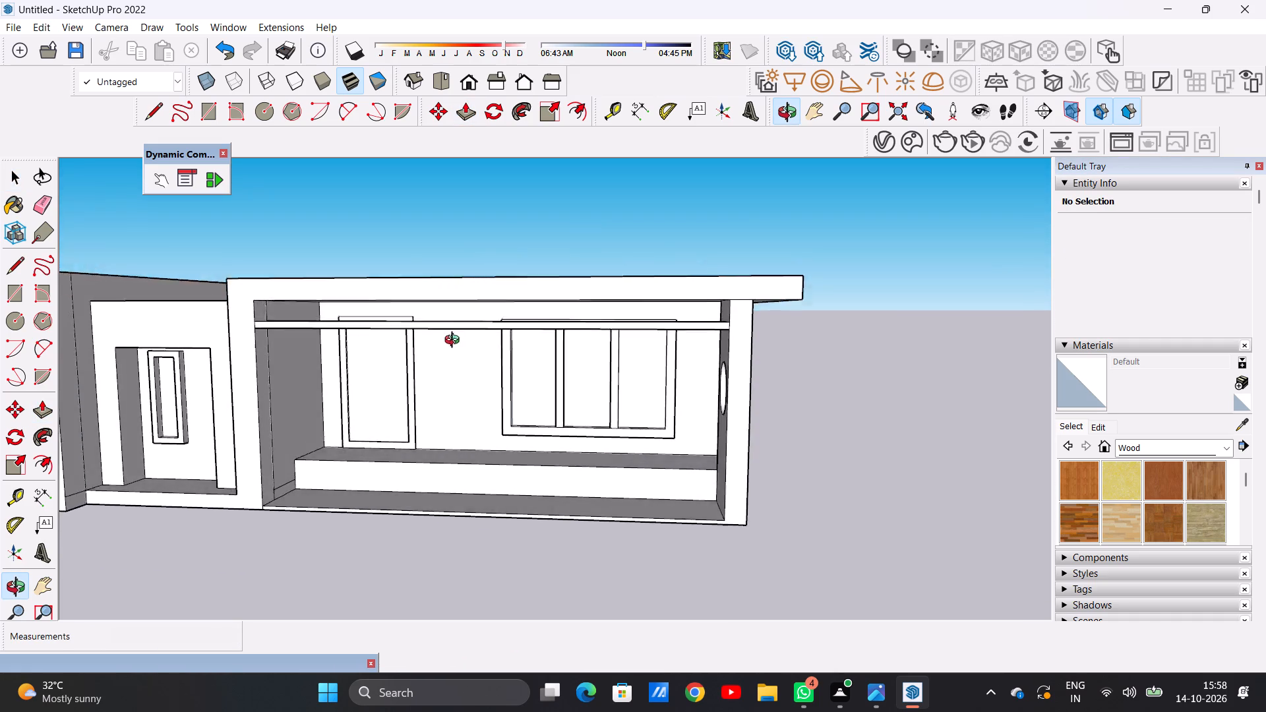
{"action": "middle_click_drag", "start_coordinate": [455, 341], "coordinate": [491, 463]}
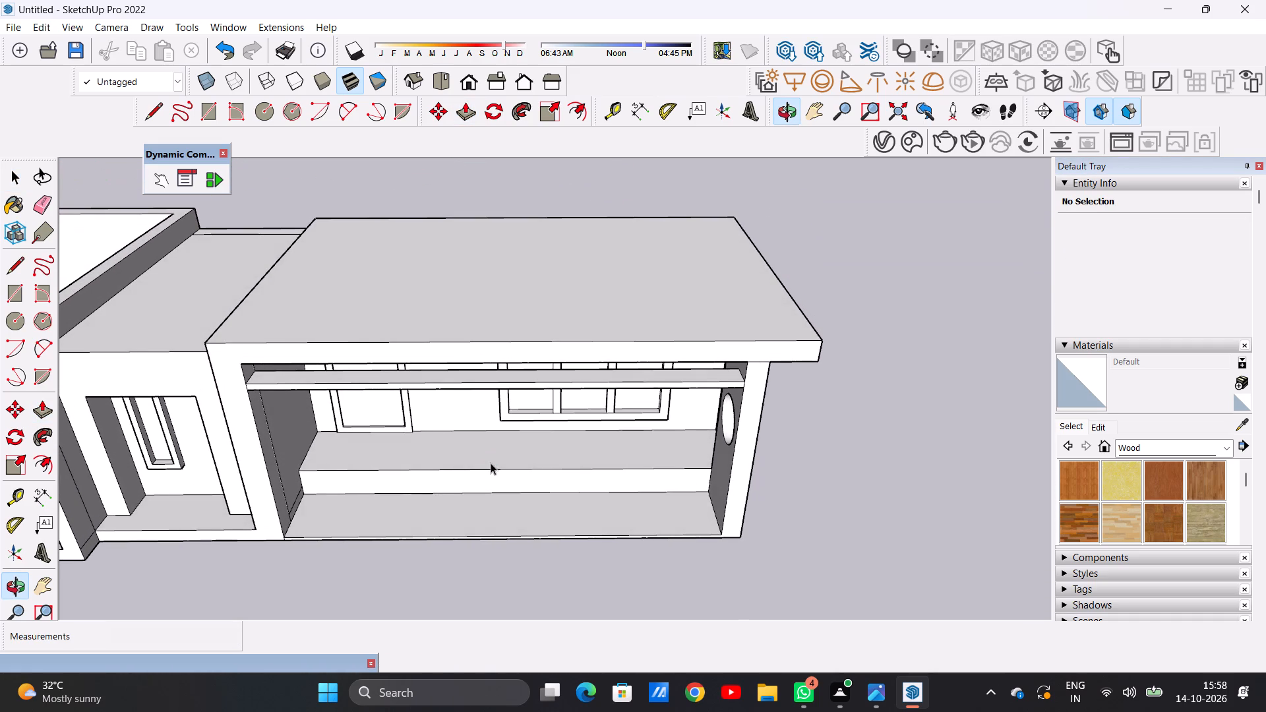
{"action": "scroll", "coordinate": [361, 374], "scroll_direction": "up", "scroll_amount": 5}
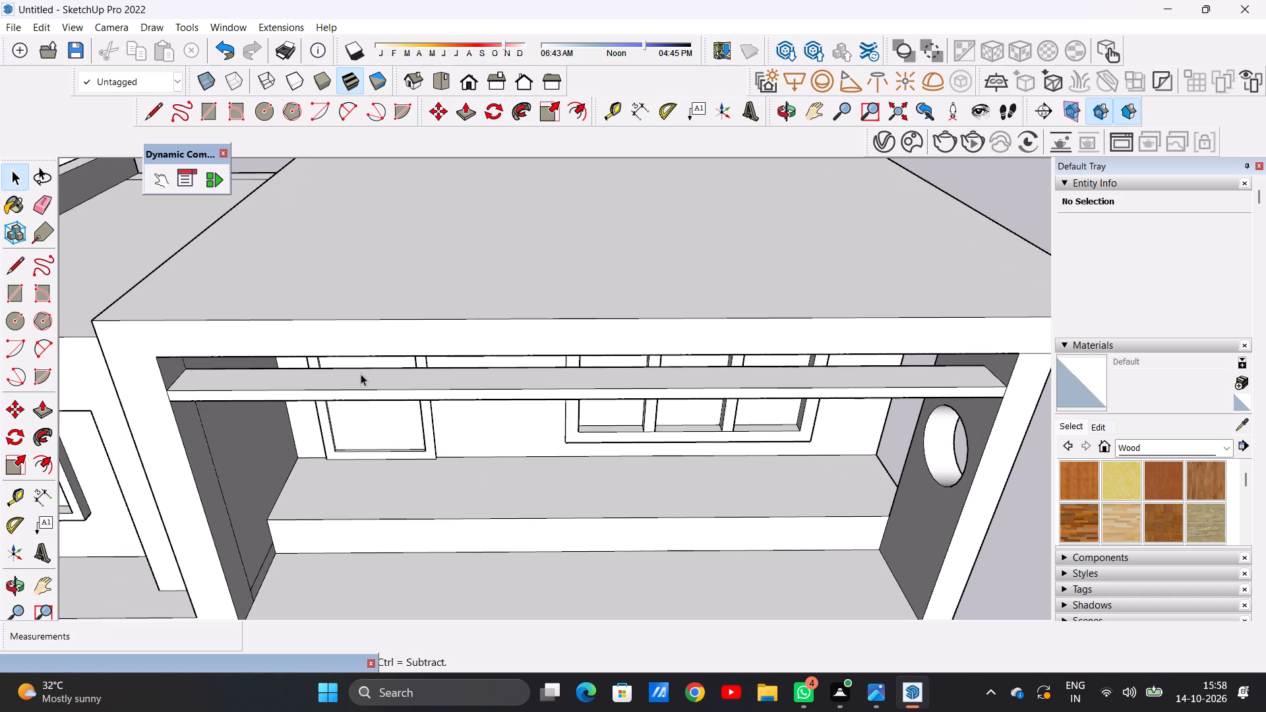
{"action": "scroll", "coordinate": [361, 374], "scroll_direction": "up", "scroll_amount": 1}
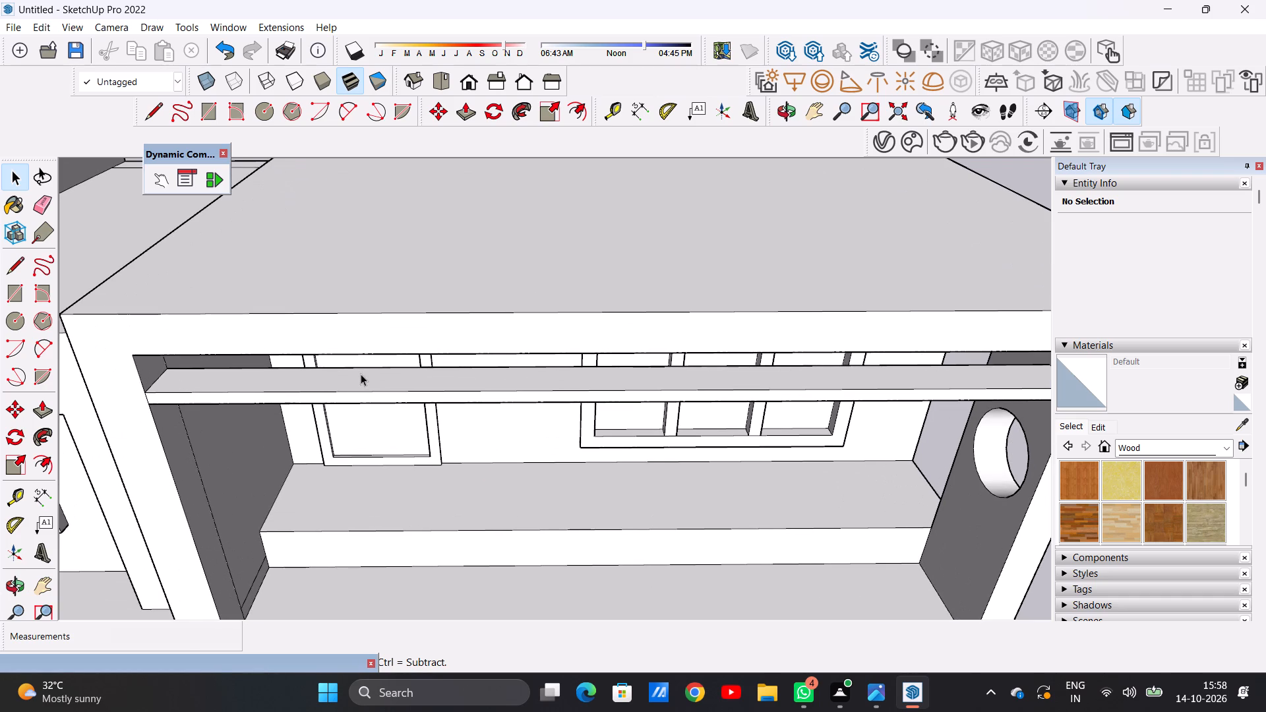
{"action": "key", "text": "c"}
{"action": "scroll", "coordinate": [228, 380], "scroll_direction": "up", "scroll_amount": 5}
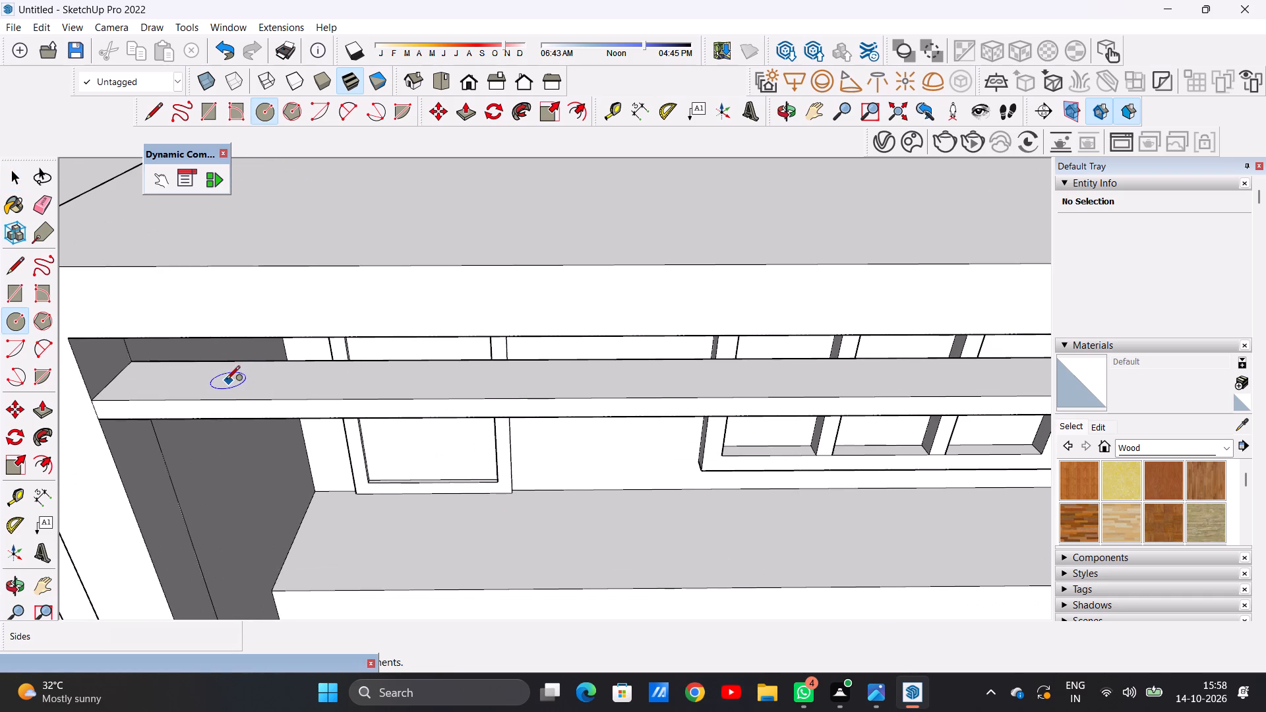
{"action": "left_click", "coordinate": [191, 379]}
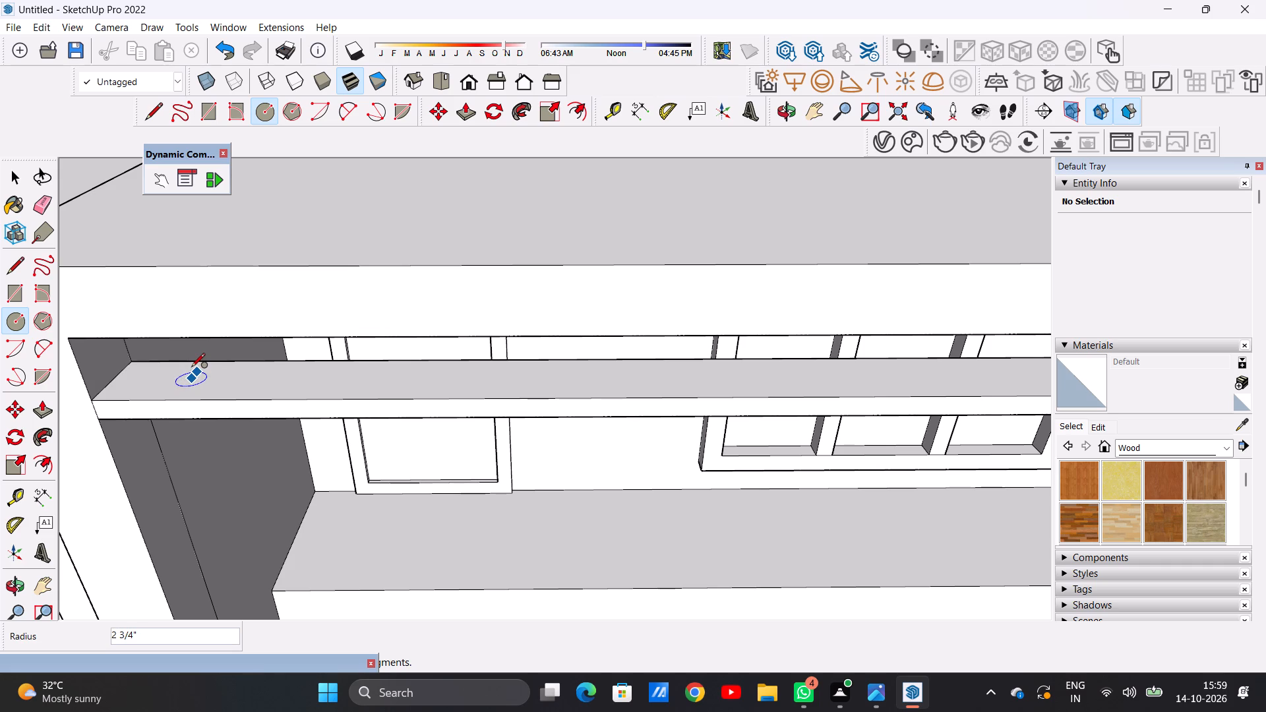
{"action": "left_click", "coordinate": [191, 368]}
{"action": "key", "text": "space"}
Push/Pull the circle on the beam upward 11 1/4" to the underside of the roof slab as a short round post.
{"action": "type", "text": "P"}
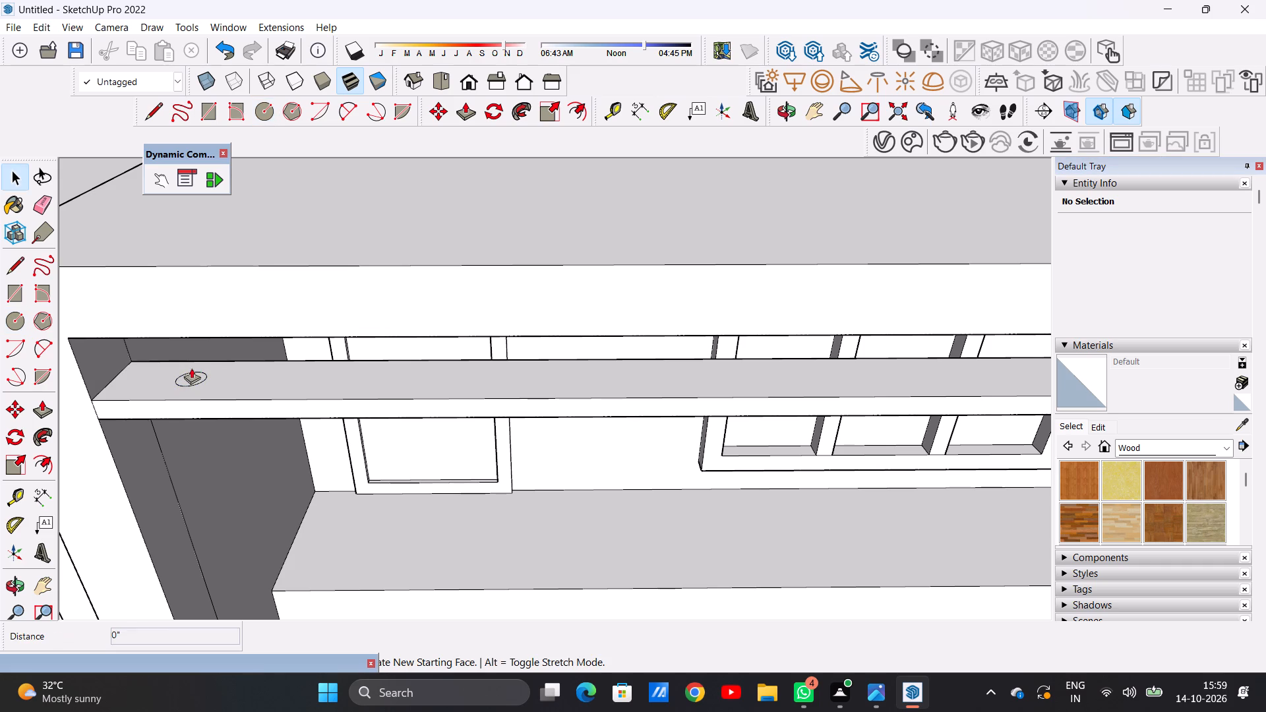
{"action": "scroll", "coordinate": [189, 370], "scroll_direction": "up", "scroll_amount": 7}
{"action": "left_click", "coordinate": [202, 376]}
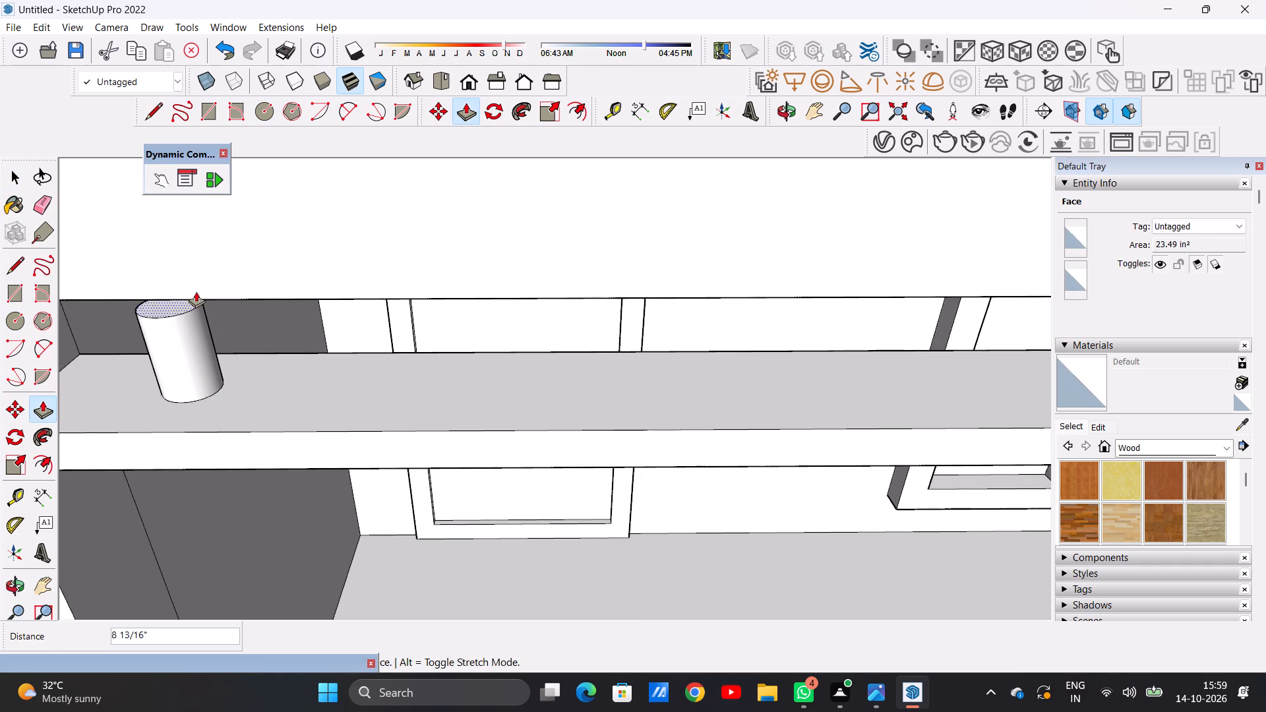
{"action": "left_click", "coordinate": [207, 265]}
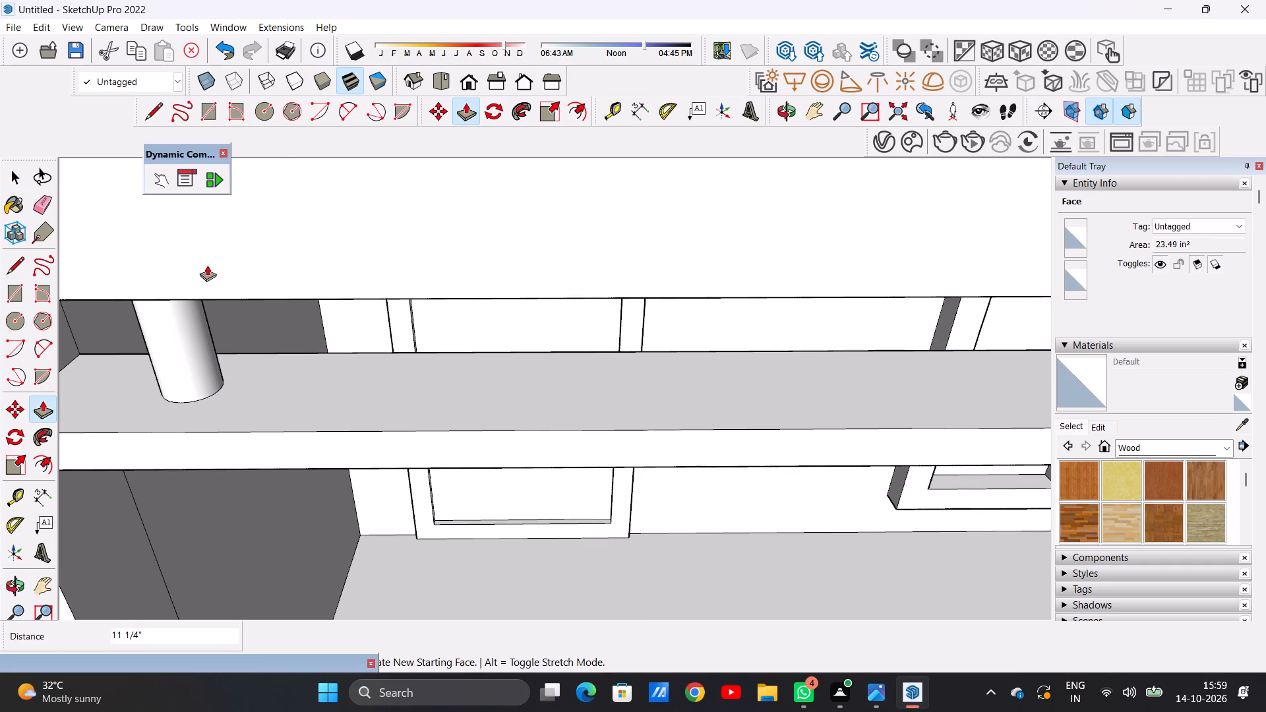
{"action": "key", "text": "space"}
{"action": "scroll", "coordinate": [299, 348], "scroll_direction": "down", "scroll_amount": 9}
{"action": "middle_click_drag", "start_coordinate": [298, 383], "coordinate": [318, 263]}
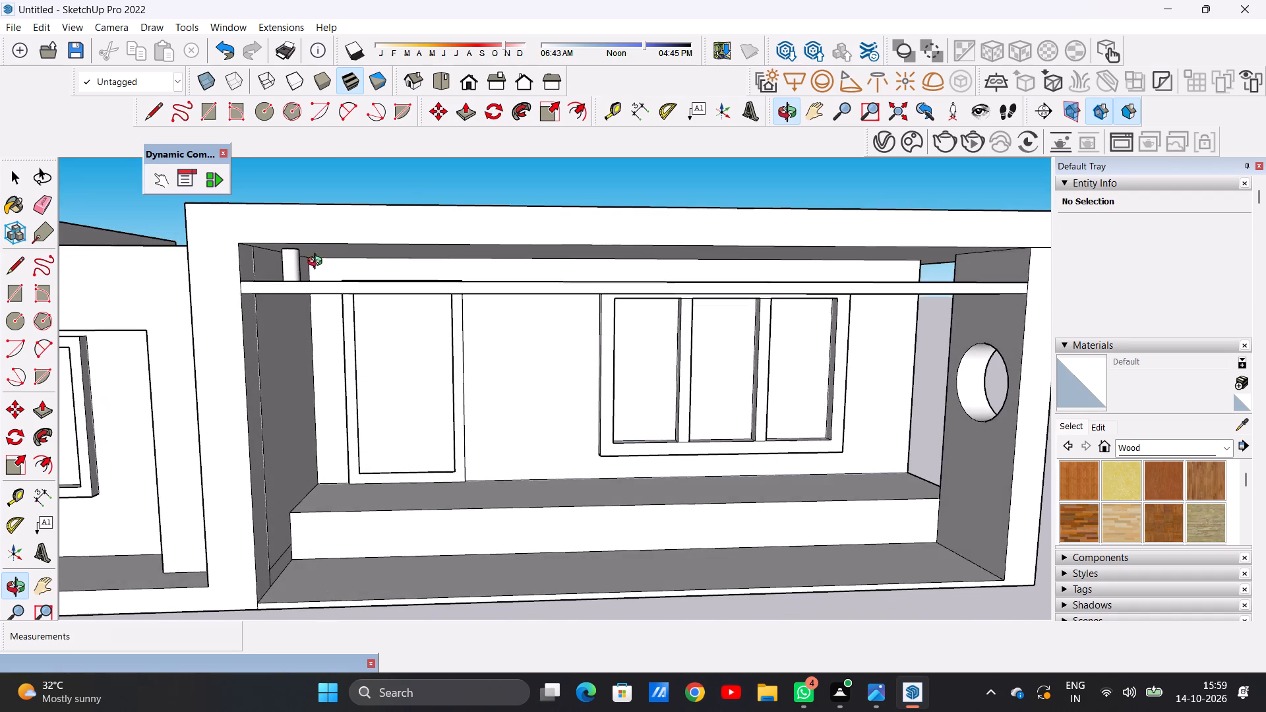
{"action": "middle_click_drag", "start_coordinate": [318, 263], "coordinate": [321, 260]}
{"action": "middle_click_drag", "start_coordinate": [318, 260], "coordinate": [288, 264]}
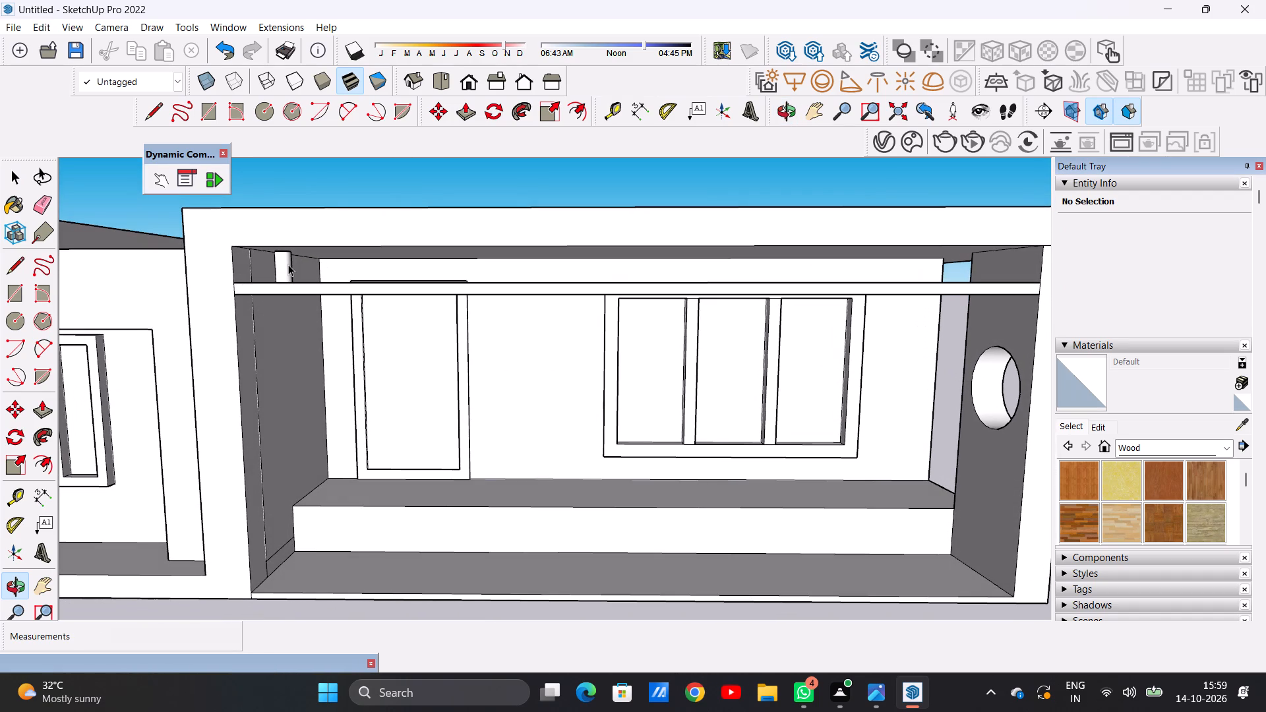
{"action": "scroll", "coordinate": [313, 282], "scroll_direction": "down", "scroll_amount": 2}
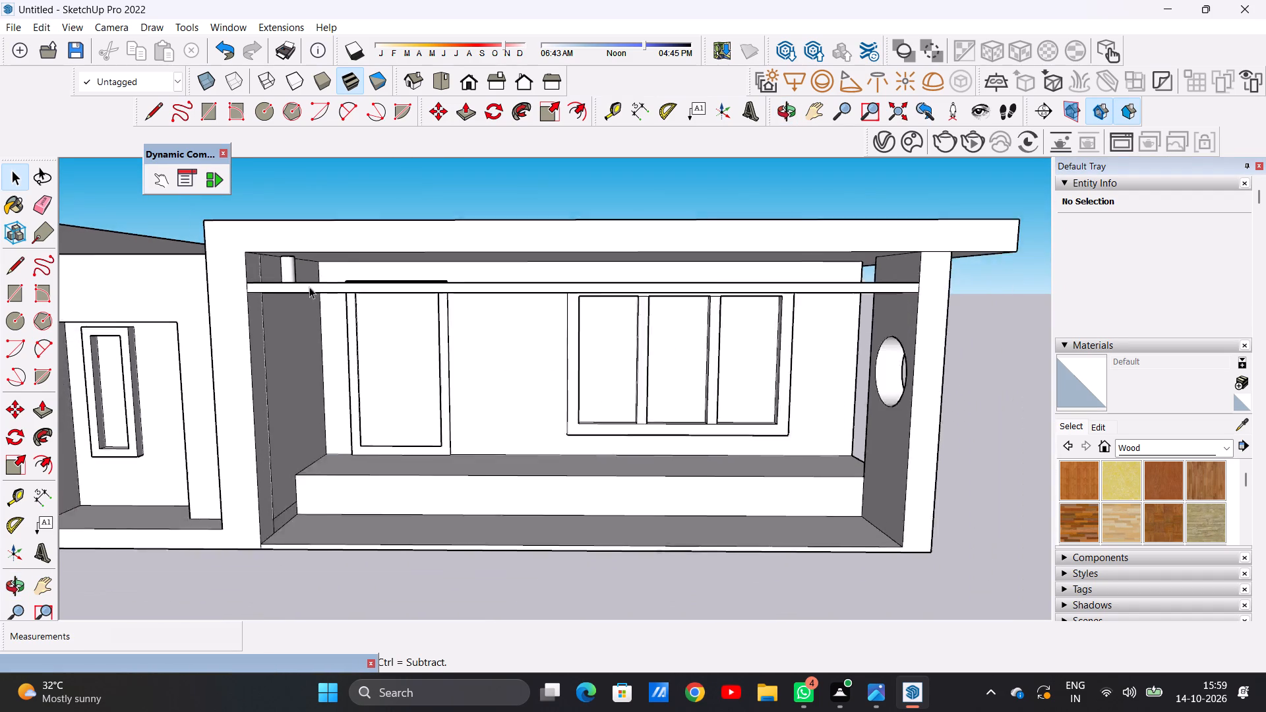
Undo the extrusion of the round post near the dividing wall.
{"action": "scroll", "coordinate": [309, 287], "scroll_direction": "down", "scroll_amount": 2}
{"action": "scroll", "coordinate": [459, 270], "scroll_direction": "up", "scroll_amount": 2}
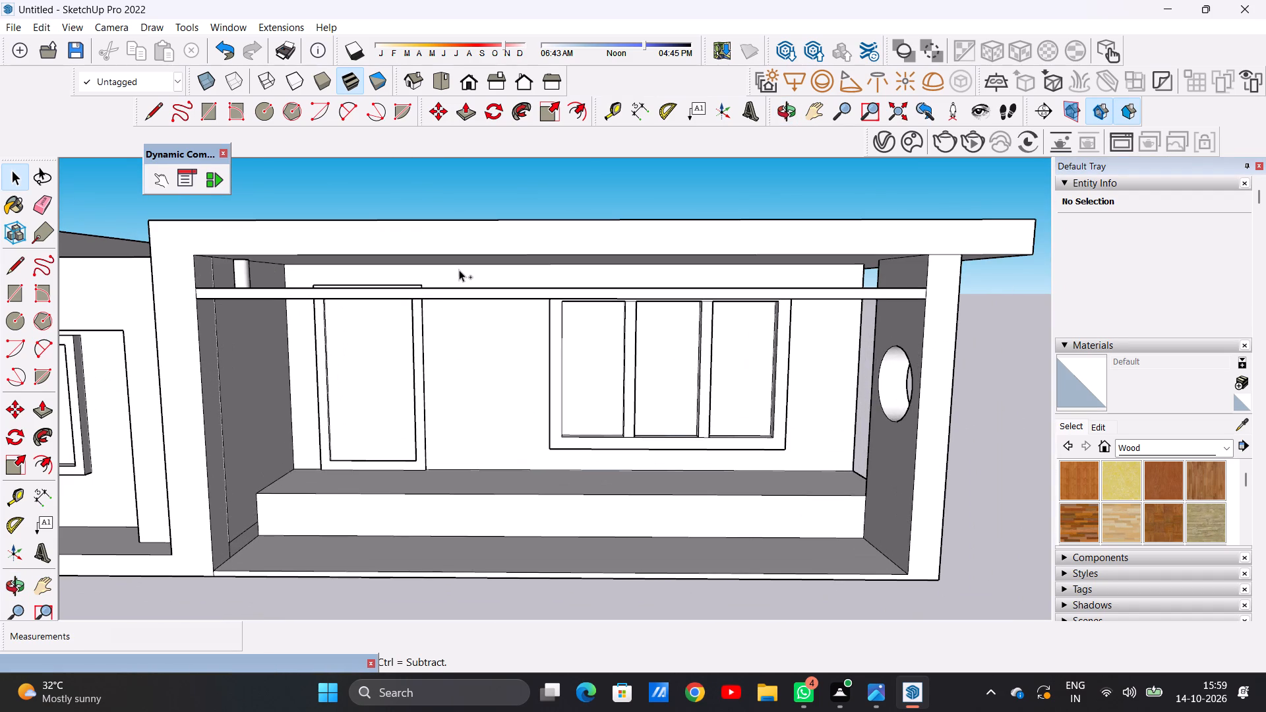
{"action": "key", "text": "ctrl+z"}
Copy the circle on the beam's top face about 20' 9 1/2" along the beam to near the end pier.
{"action": "middle_click_drag", "start_coordinate": [336, 270], "coordinate": [344, 448]}
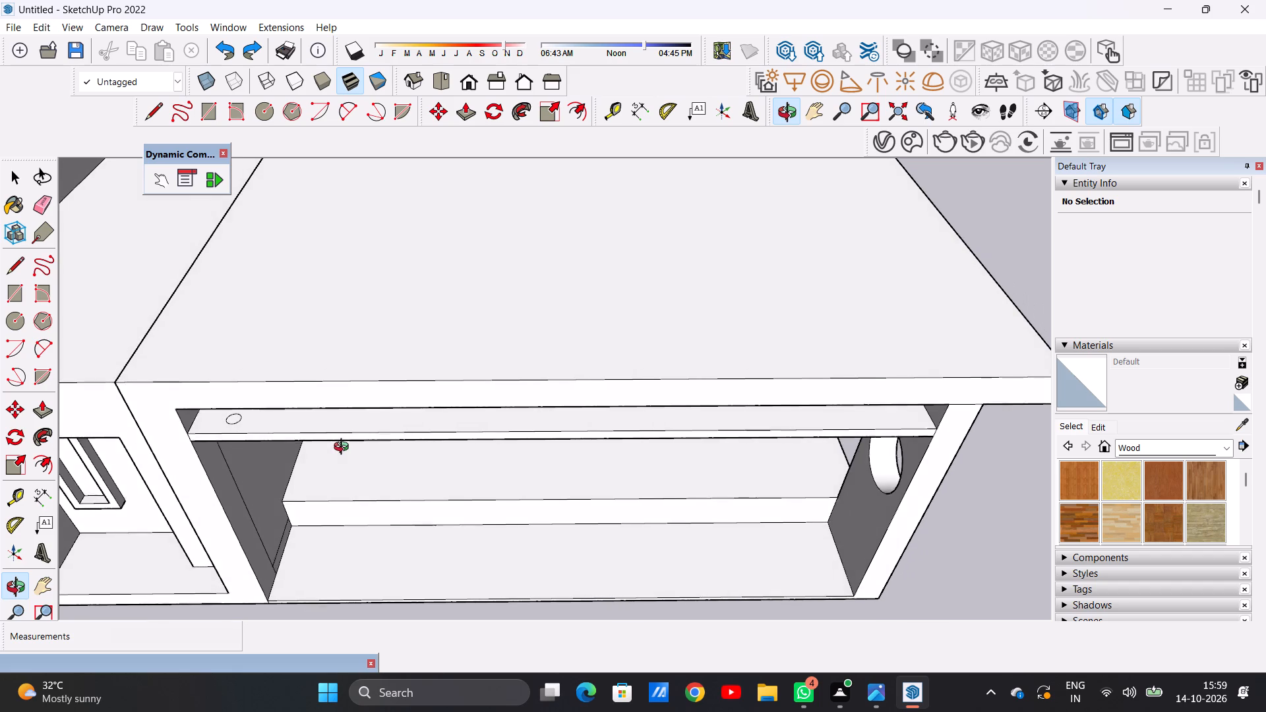
{"action": "middle_click_drag", "start_coordinate": [344, 448], "coordinate": [345, 448]}
{"action": "scroll", "coordinate": [437, 449], "scroll_direction": "up", "scroll_amount": 6}
{"action": "scroll", "coordinate": [438, 280], "scroll_direction": "down", "scroll_amount": 11}
{"action": "scroll", "coordinate": [173, 330], "scroll_direction": "up", "scroll_amount": 10}
{"action": "double_click", "coordinate": [180, 318]}
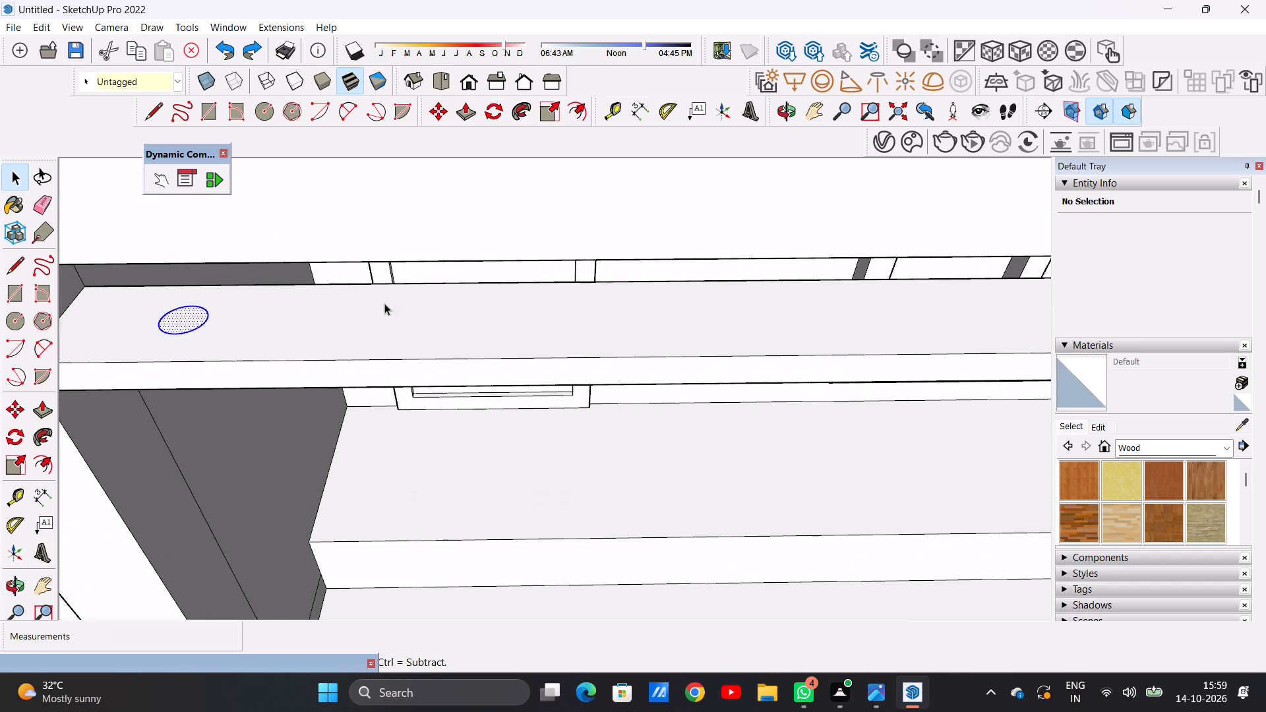
{"action": "scroll", "coordinate": [386, 303], "scroll_direction": "down", "scroll_amount": 5}
{"action": "middle_click_drag", "start_coordinate": [438, 280], "coordinate": [438, 316]}
{"action": "scroll", "coordinate": [432, 225], "scroll_direction": "down", "scroll_amount": 5}
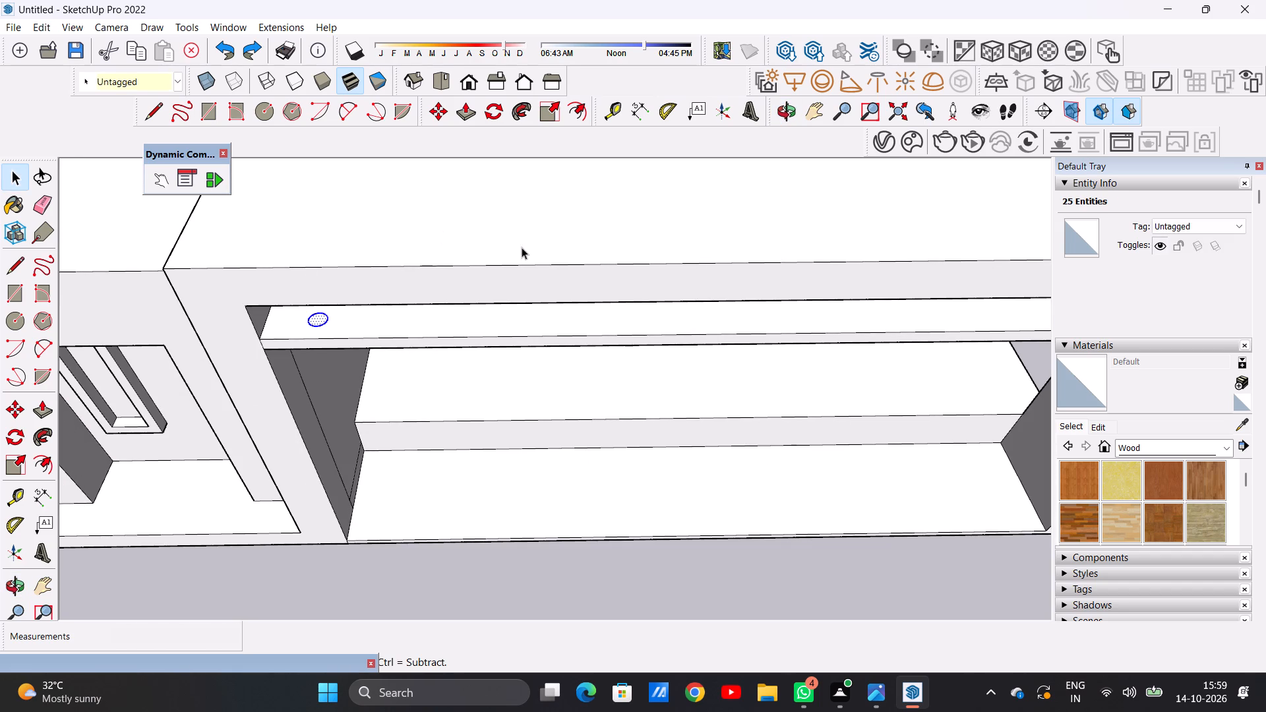
{"action": "scroll", "coordinate": [558, 260], "scroll_direction": "down", "scroll_amount": 2}
{"action": "scroll", "coordinate": [375, 314], "scroll_direction": "up", "scroll_amount": 1}
{"action": "scroll", "coordinate": [375, 314], "scroll_direction": "down", "scroll_amount": 1}
{"action": "scroll", "coordinate": [375, 314], "scroll_direction": "up", "scroll_amount": 3}
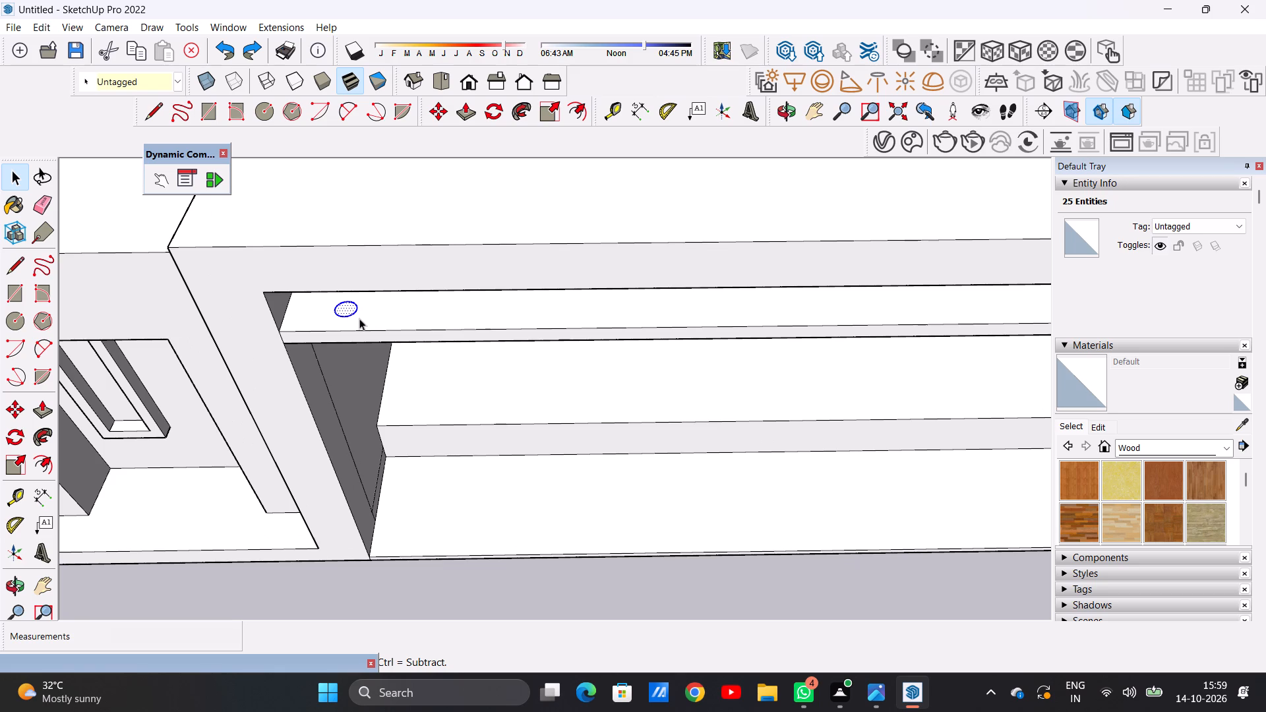
{"action": "key", "text": "m"}
{"action": "left_click", "coordinate": [355, 311]}
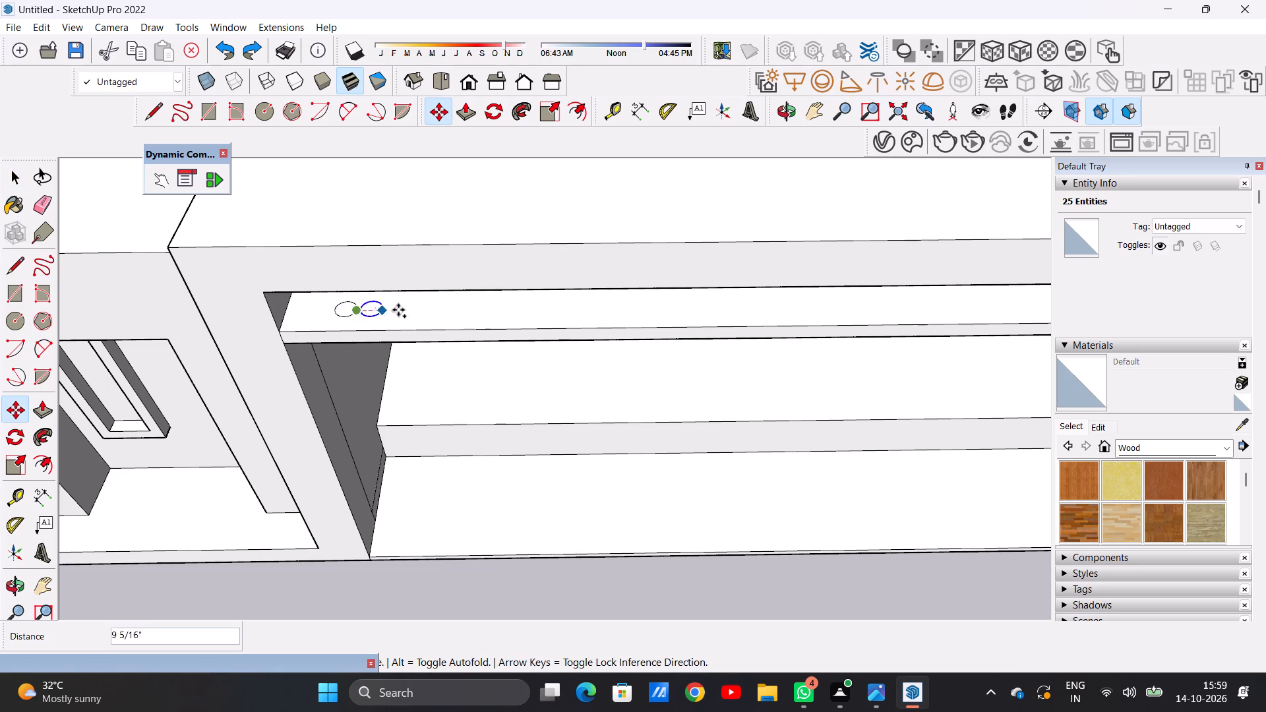
{"action": "scroll", "coordinate": [370, 313], "scroll_direction": "down", "scroll_amount": 9}
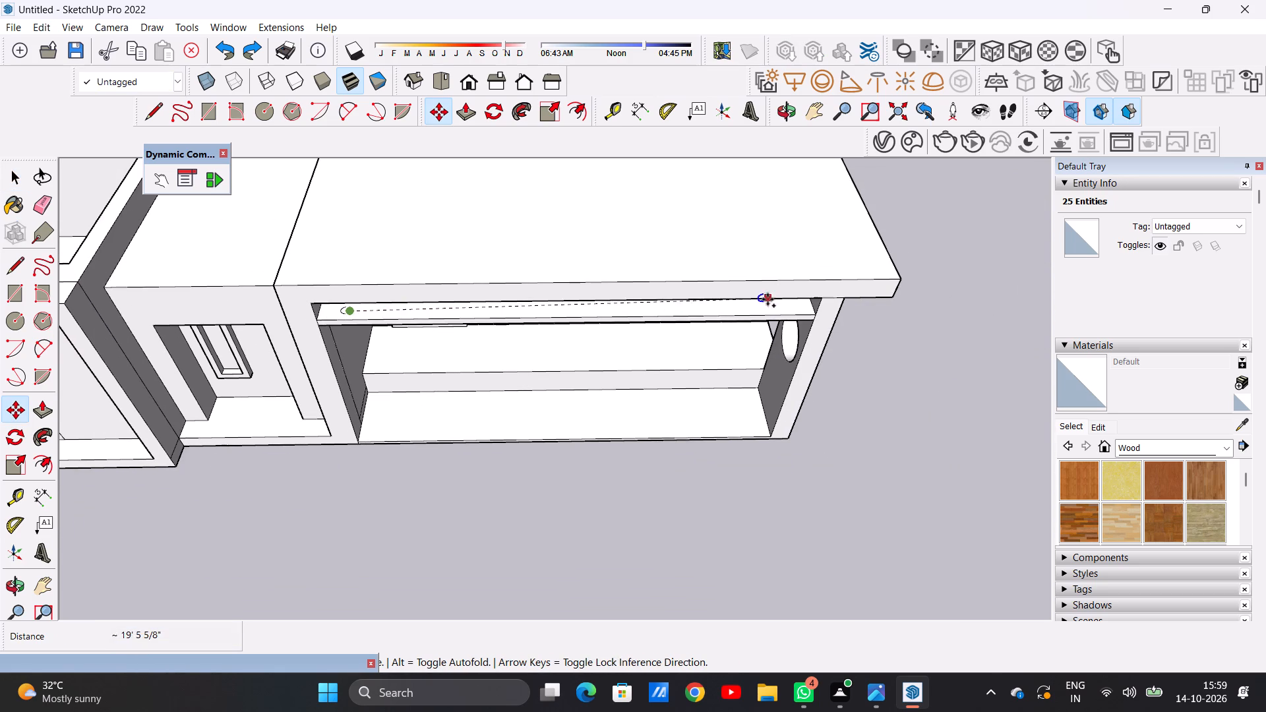
{"action": "scroll", "coordinate": [768, 299], "scroll_direction": "up", "scroll_amount": 4}
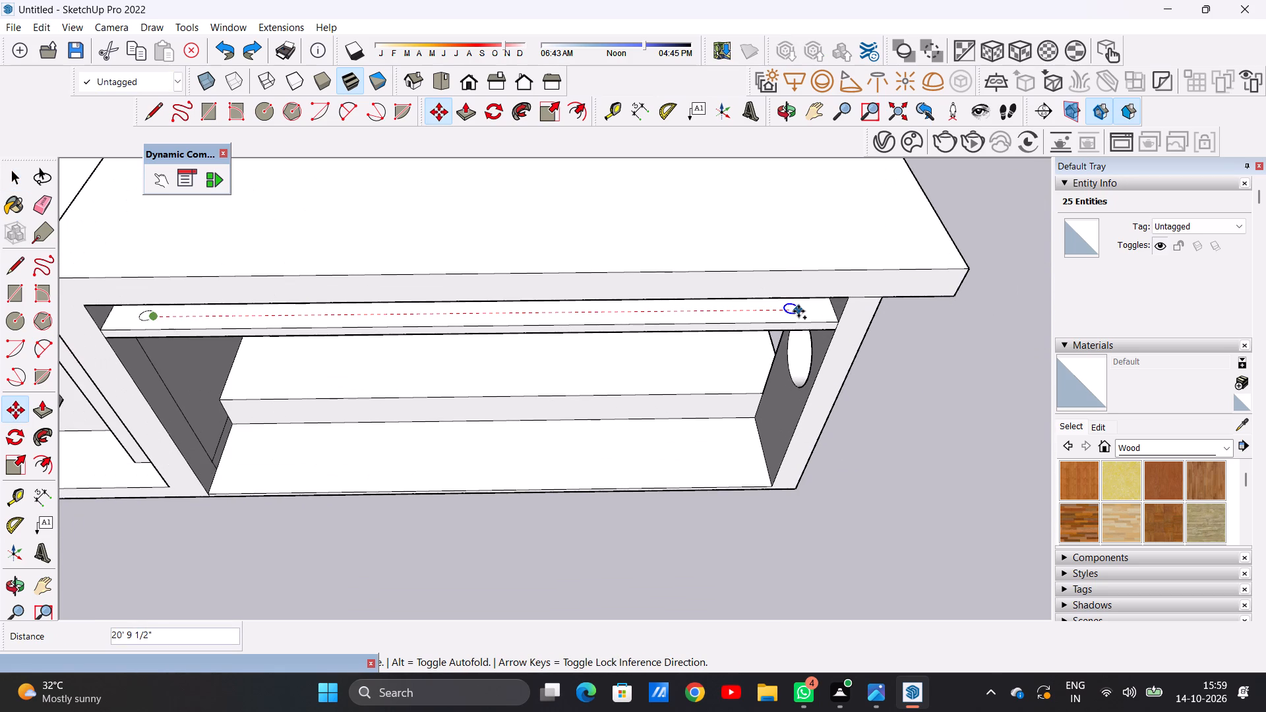
{"action": "left_click", "coordinate": [799, 311]}
Add five circle copies along the beam's top face, working inward alternately: three beside the dividing-wall circle and two beside the pier circle.
{"action": "left_click", "coordinate": [799, 311]}
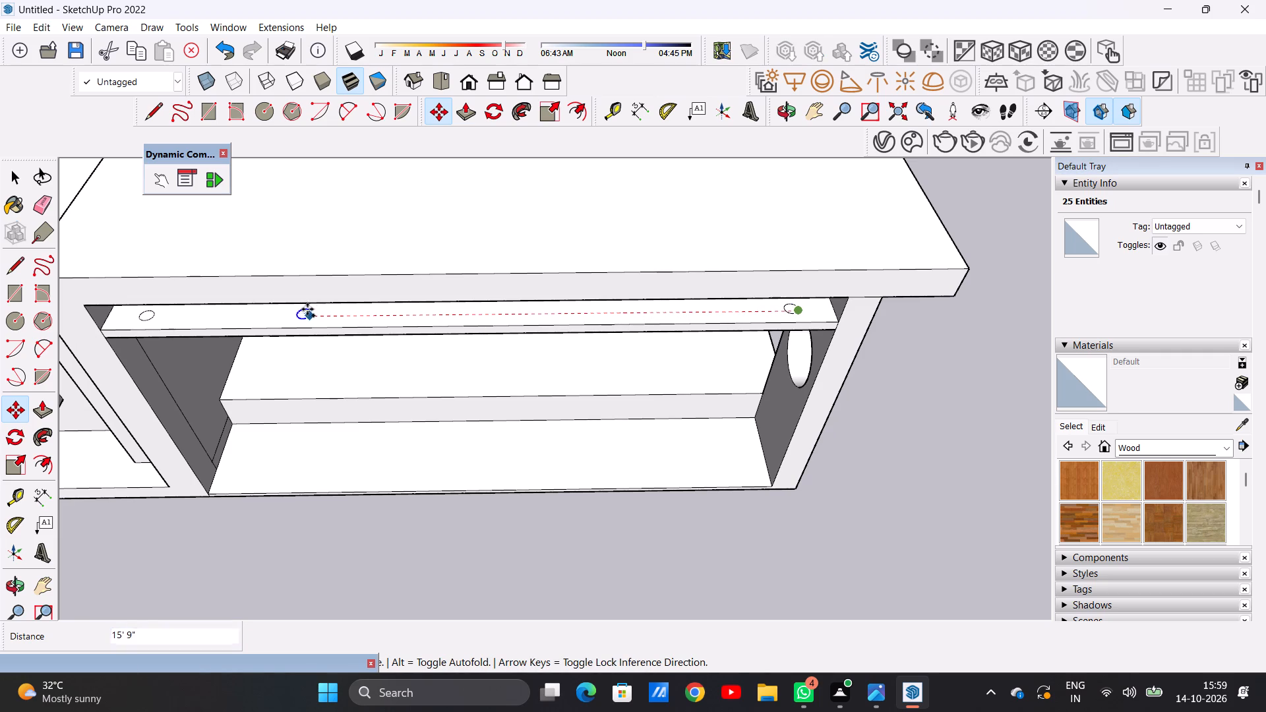
{"action": "left_click", "coordinate": [204, 314]}
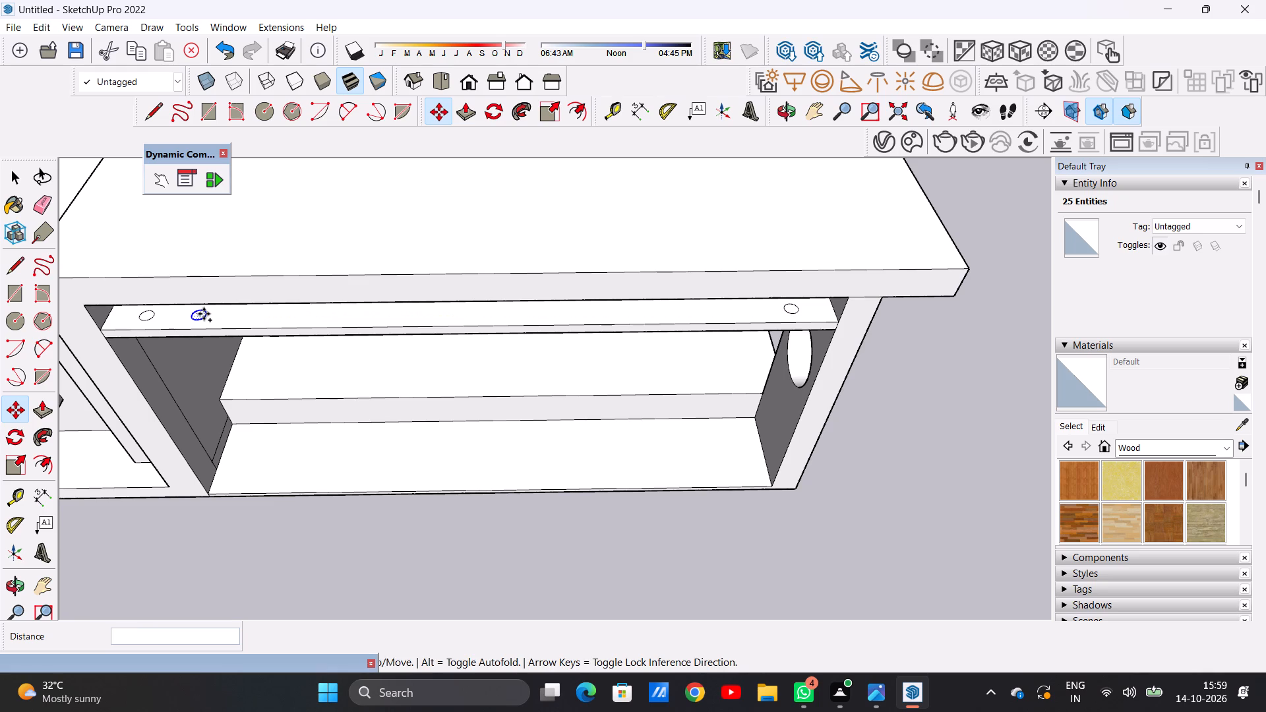
{"action": "left_click", "coordinate": [204, 314]}
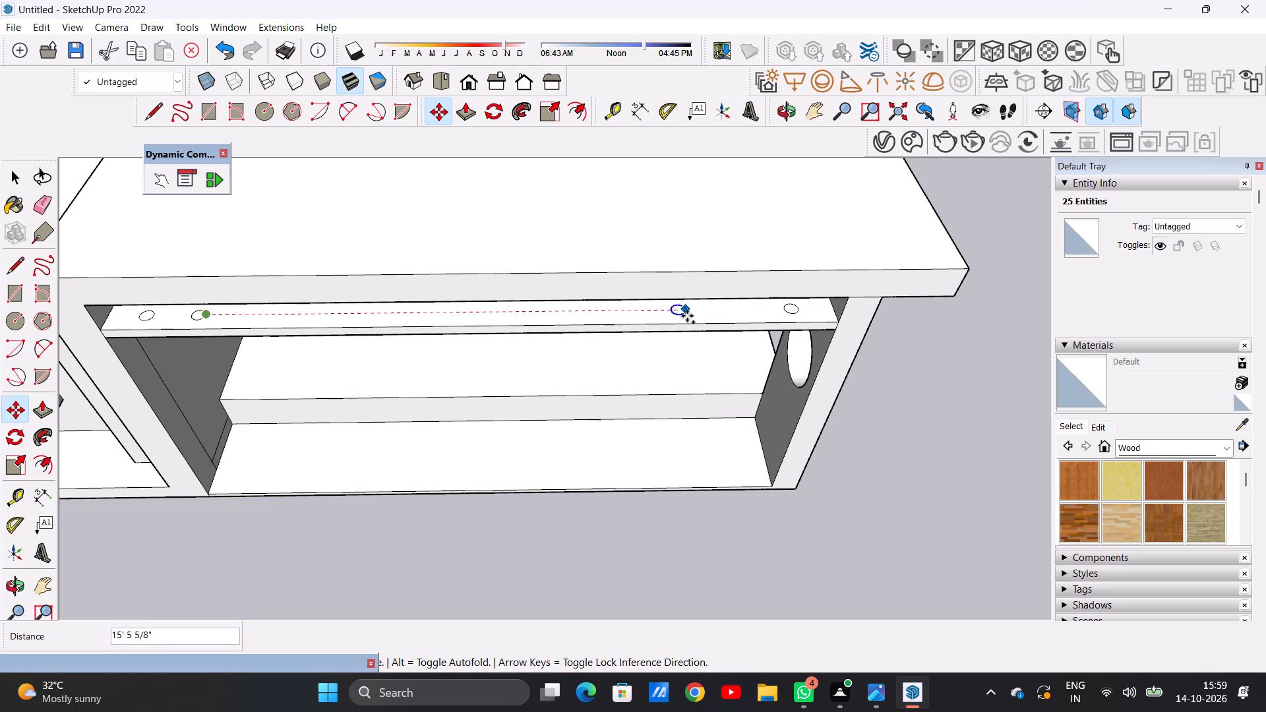
{"action": "left_click", "coordinate": [745, 316]}
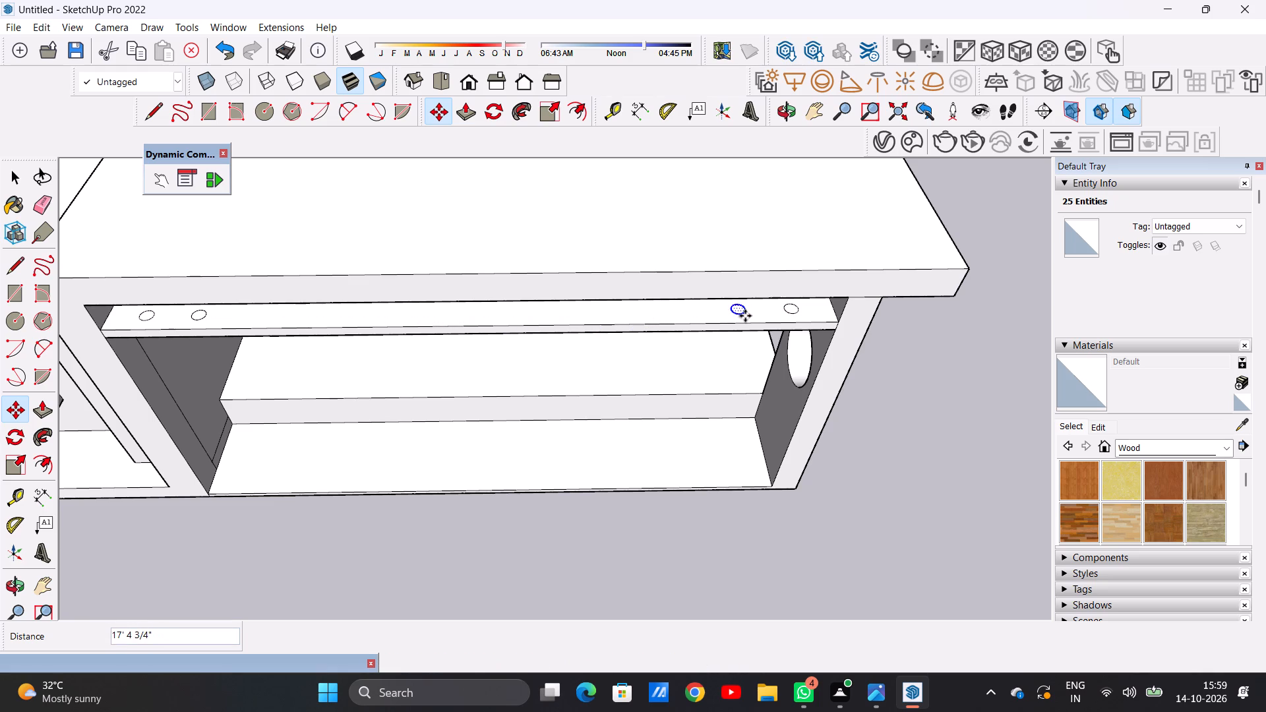
{"action": "left_click", "coordinate": [745, 316]}
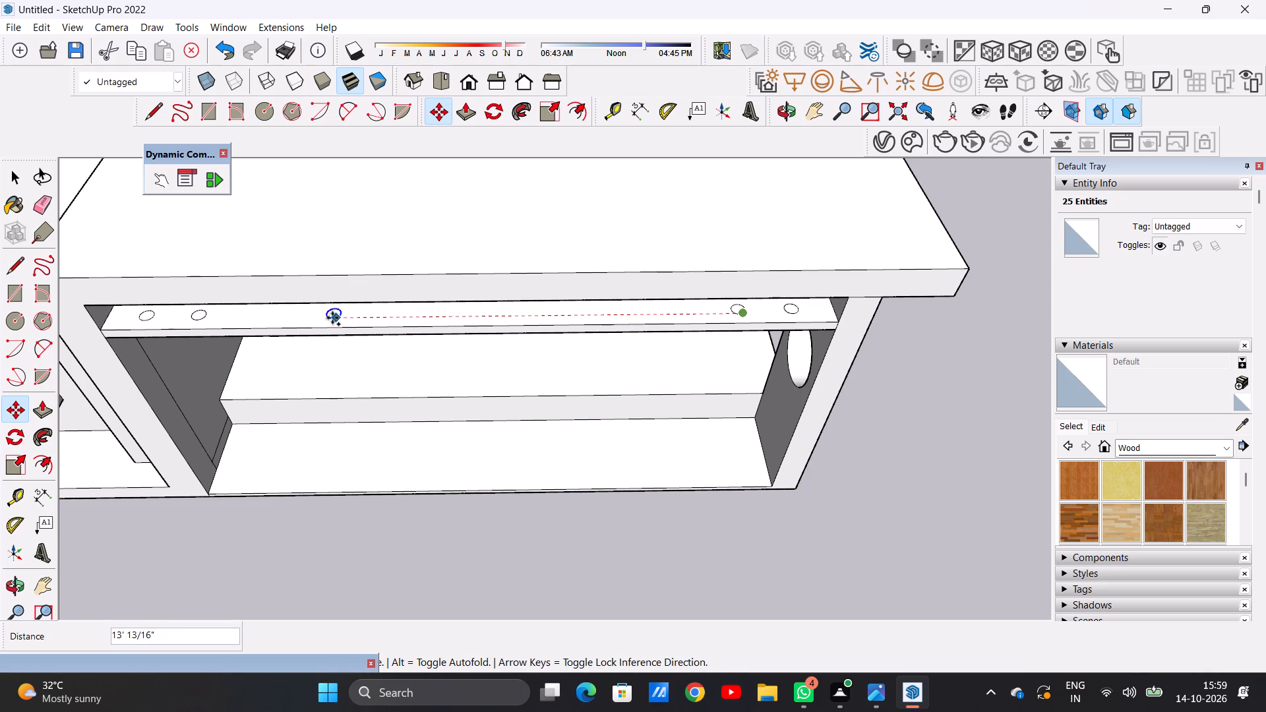
{"action": "left_click", "coordinate": [258, 315]}
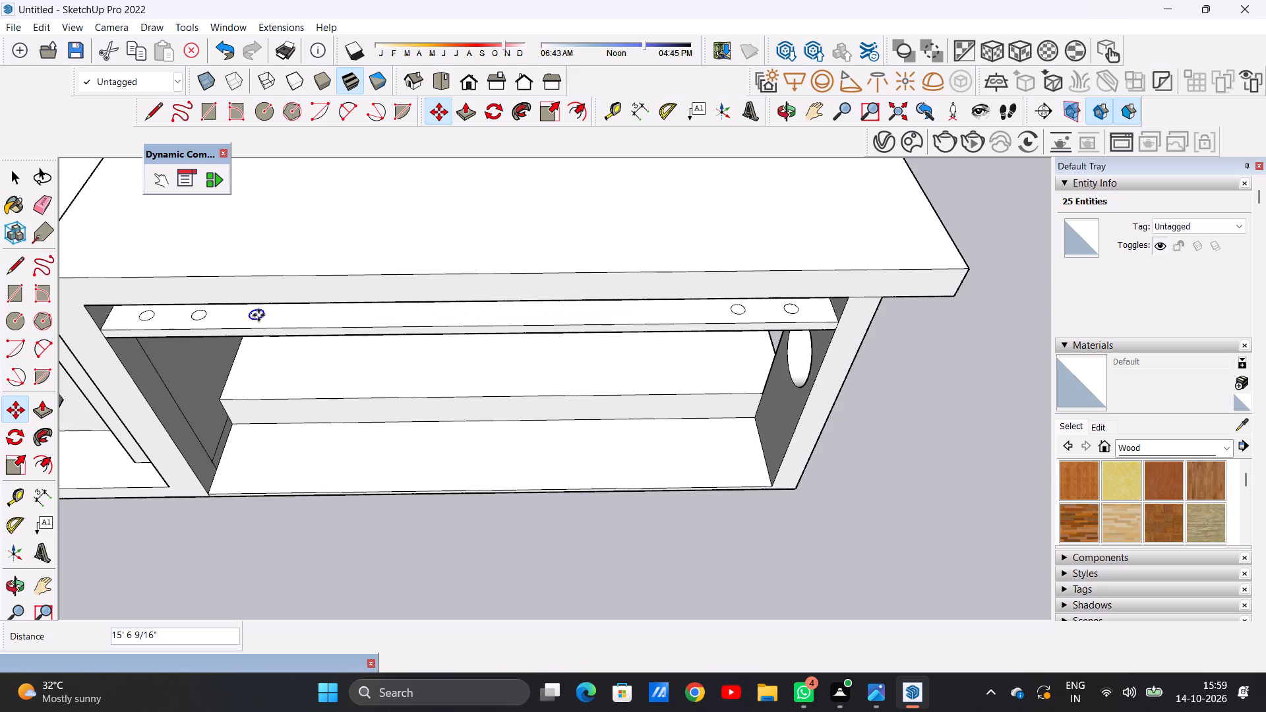
{"action": "left_click", "coordinate": [258, 315]}
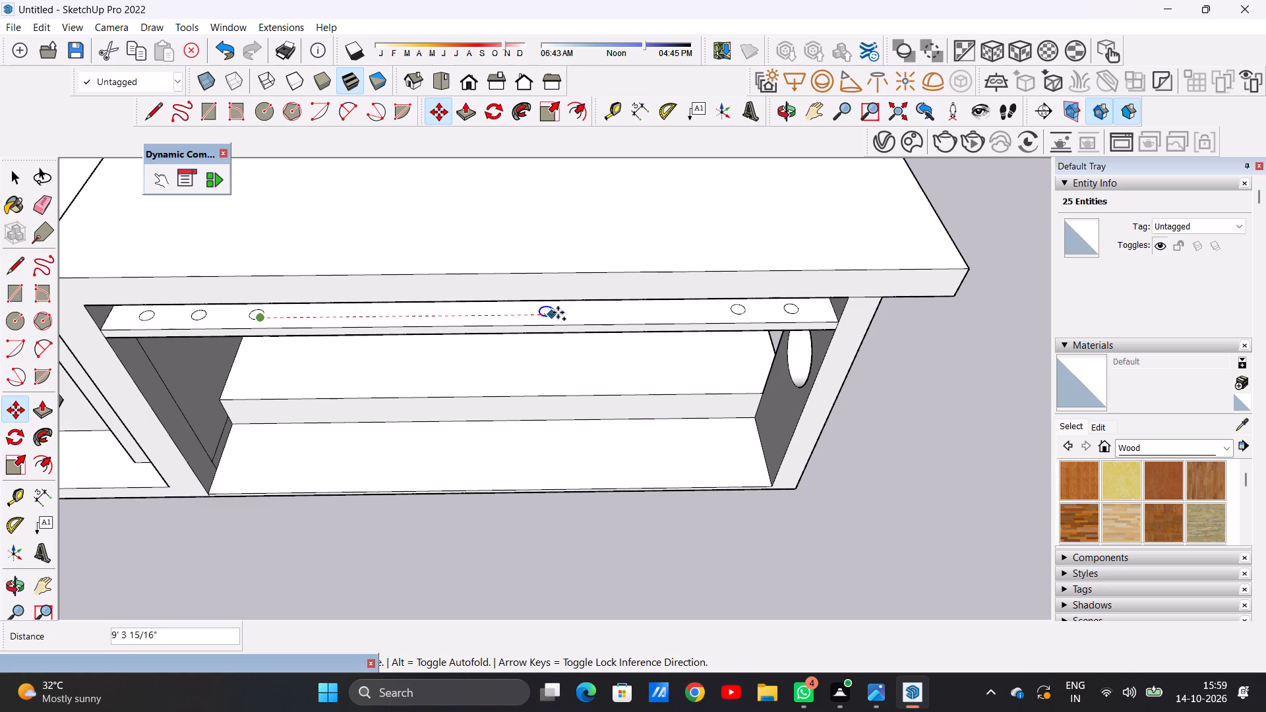
{"action": "left_click", "coordinate": [678, 307]}
{"action": "left_click", "coordinate": [678, 307]}
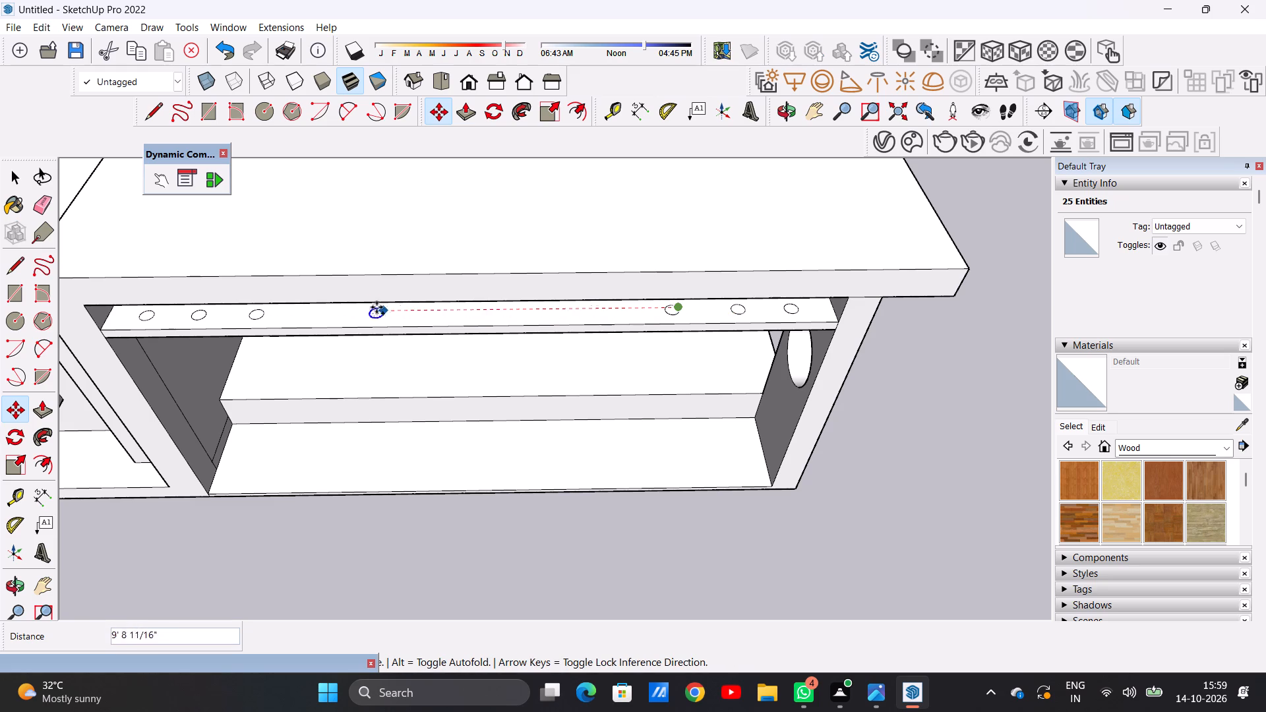
{"action": "left_click", "coordinate": [325, 316]}
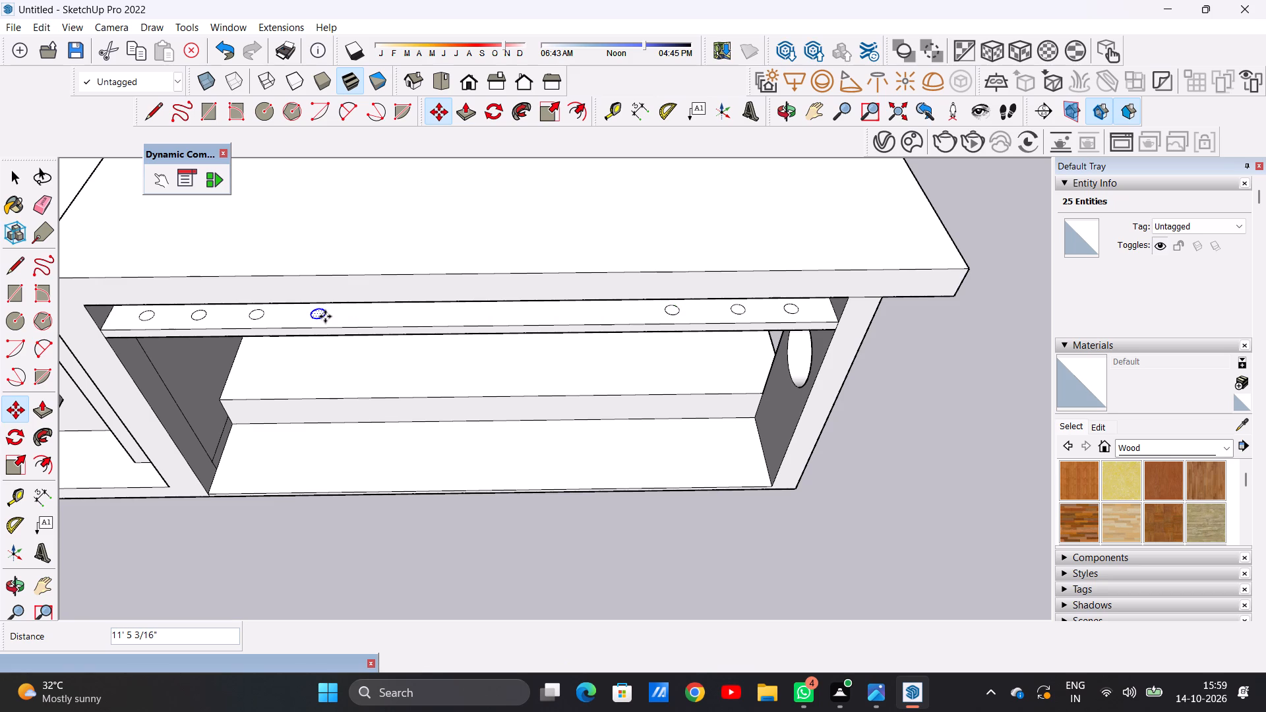
Fill the beam's remaining middle stretch with five more circle copies, about 1' 9" to 2' apart.
{"action": "left_click", "coordinate": [325, 316]}
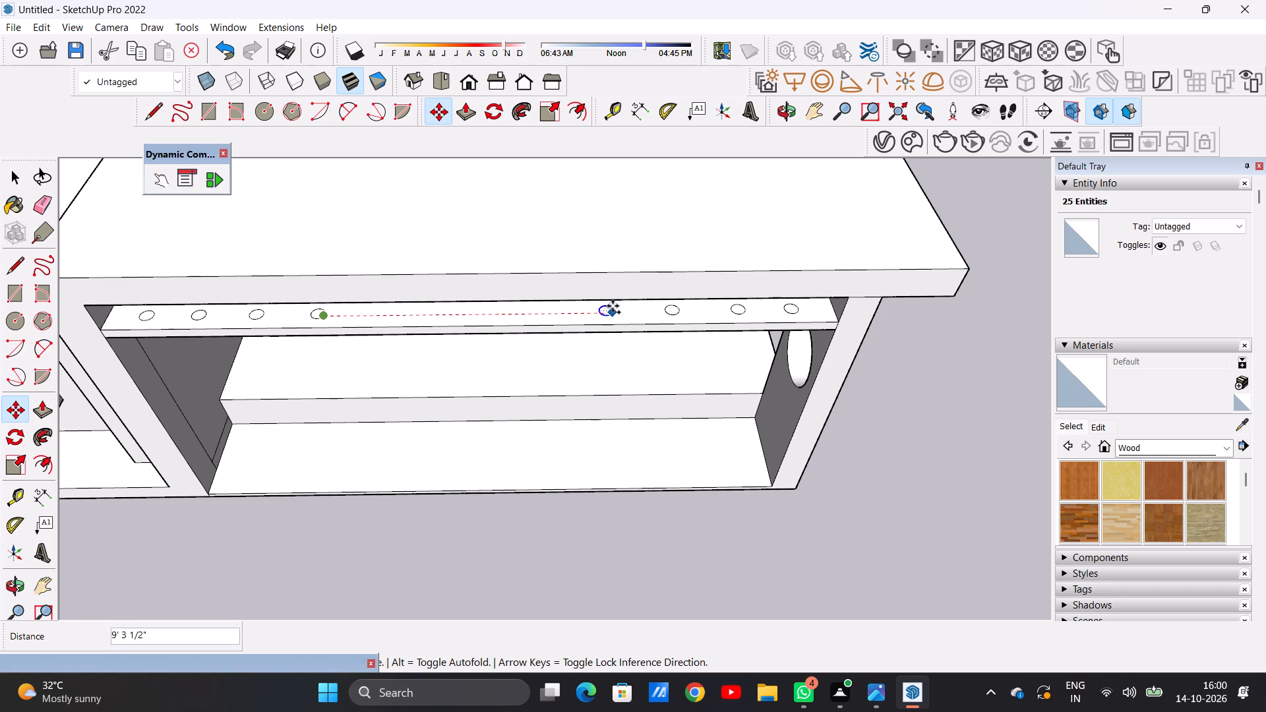
{"action": "left_click", "coordinate": [619, 308]}
{"action": "double_click", "coordinate": [619, 308], "text": "ctrl"}
{"action": "left_click", "coordinate": [379, 312]}
{"action": "left_click", "coordinate": [379, 312]}
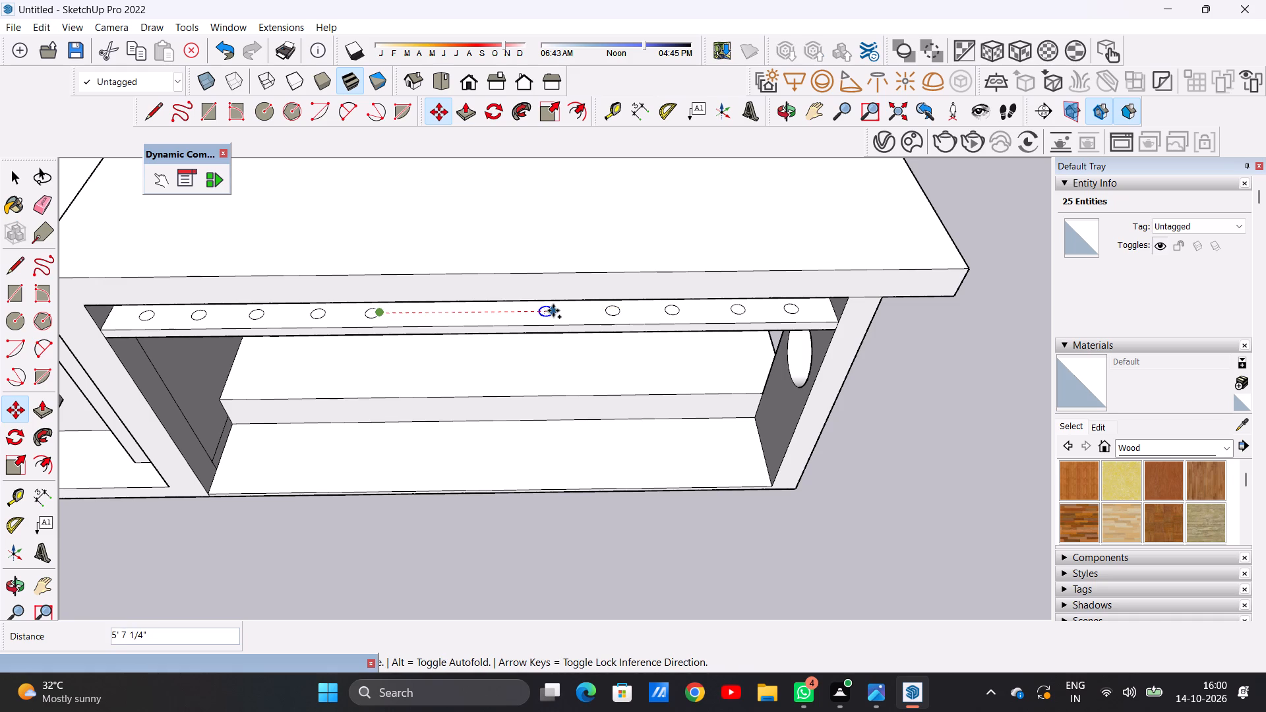
{"action": "left_click", "coordinate": [556, 311]}
{"action": "left_click", "coordinate": [556, 311]}
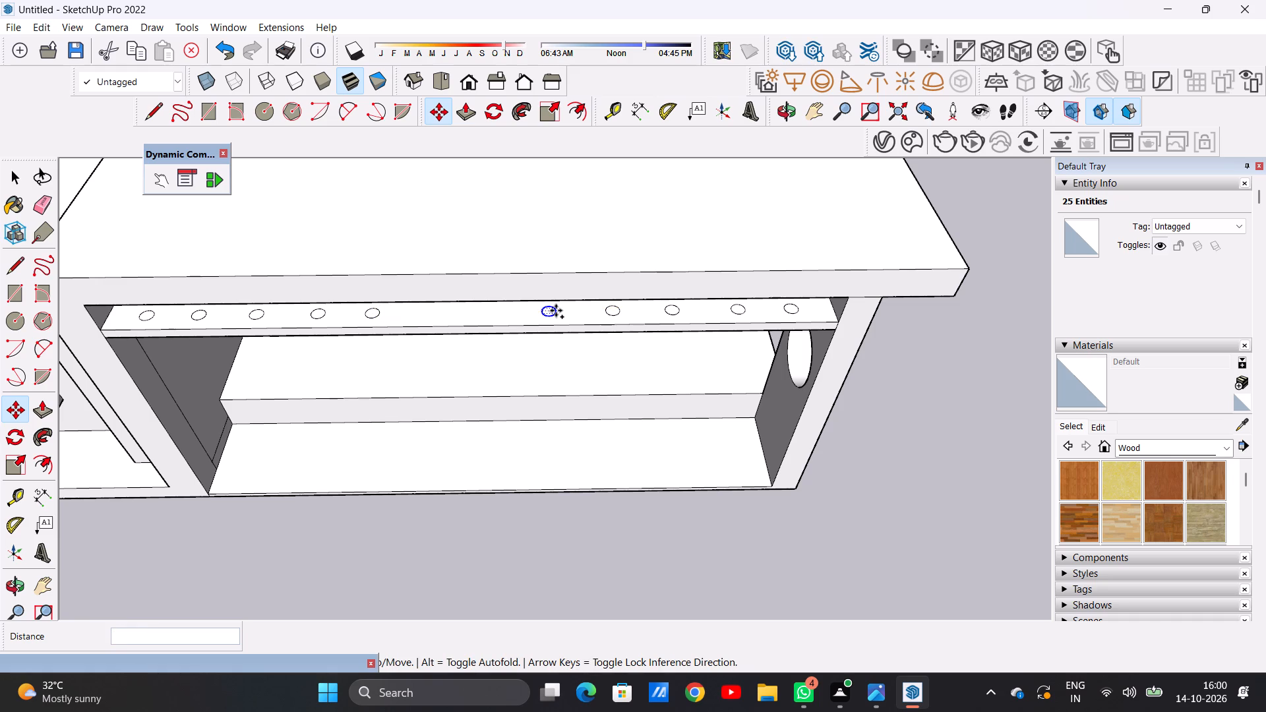
{"action": "left_click", "coordinate": [440, 312]}
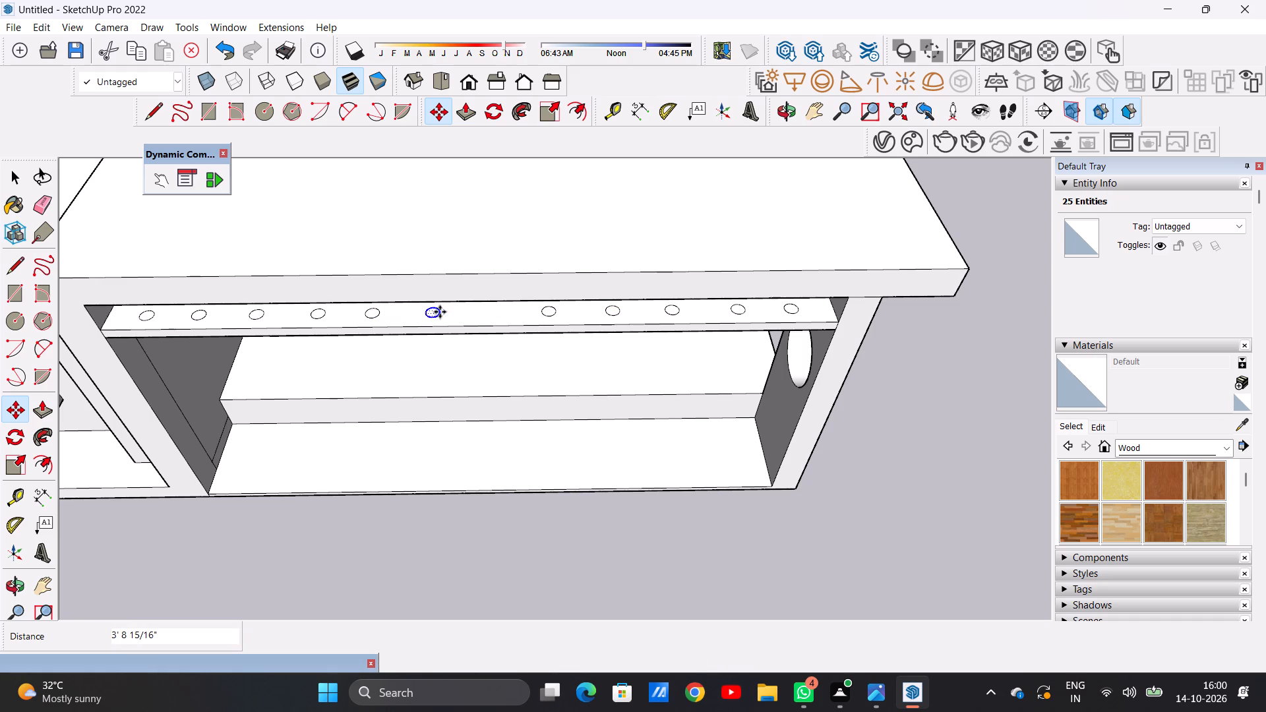
{"action": "left_click", "coordinate": [440, 312]}
{"action": "left_click", "coordinate": [495, 312]}
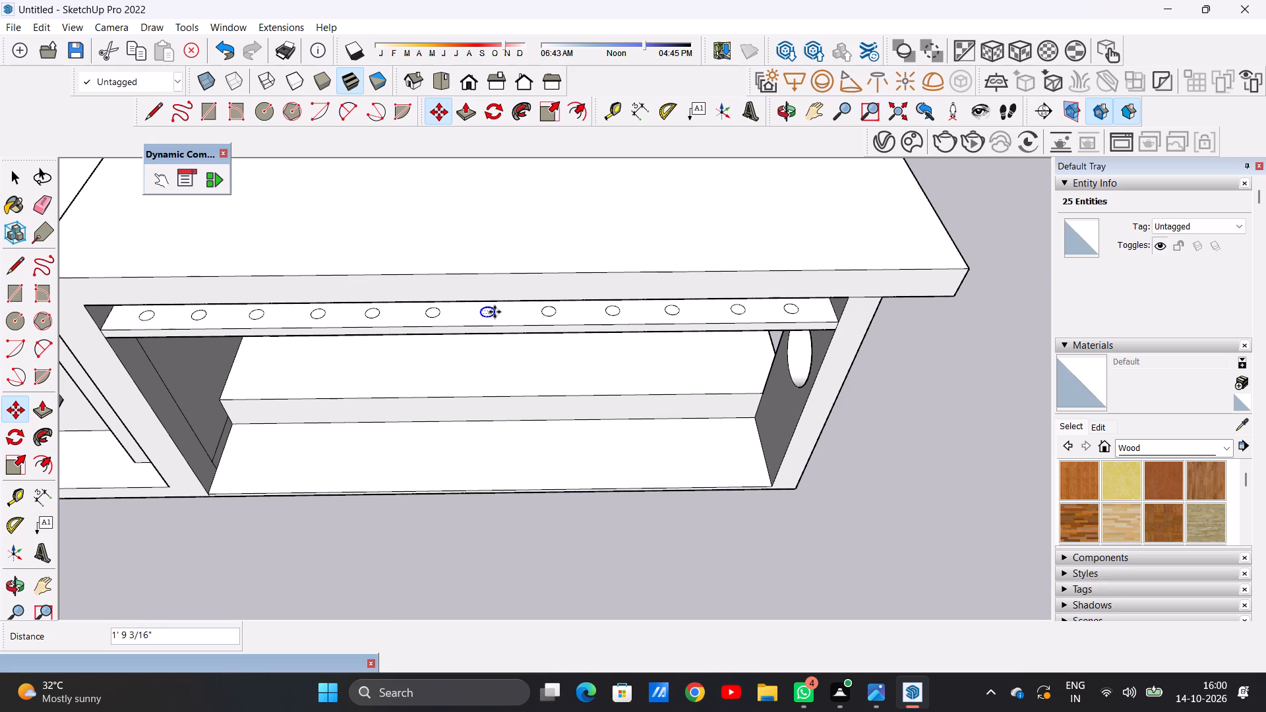
{"action": "key", "text": "space"}
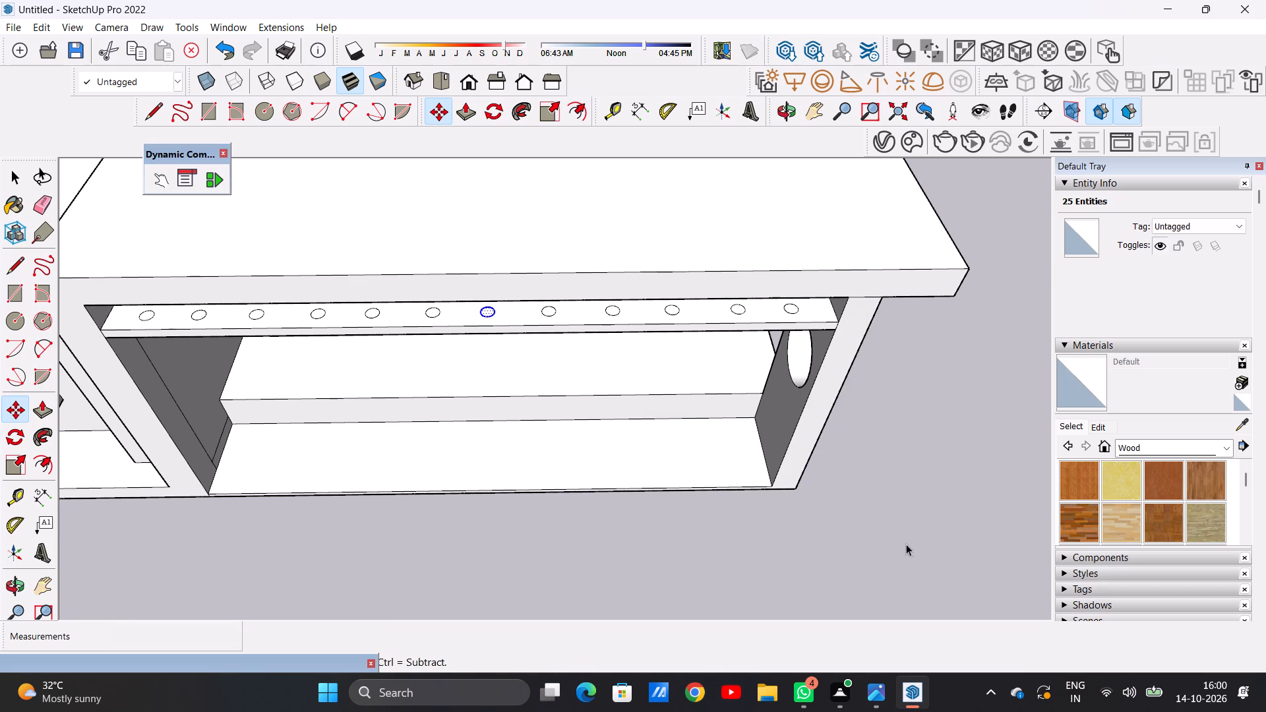
{"action": "left_click", "coordinate": [919, 546]}
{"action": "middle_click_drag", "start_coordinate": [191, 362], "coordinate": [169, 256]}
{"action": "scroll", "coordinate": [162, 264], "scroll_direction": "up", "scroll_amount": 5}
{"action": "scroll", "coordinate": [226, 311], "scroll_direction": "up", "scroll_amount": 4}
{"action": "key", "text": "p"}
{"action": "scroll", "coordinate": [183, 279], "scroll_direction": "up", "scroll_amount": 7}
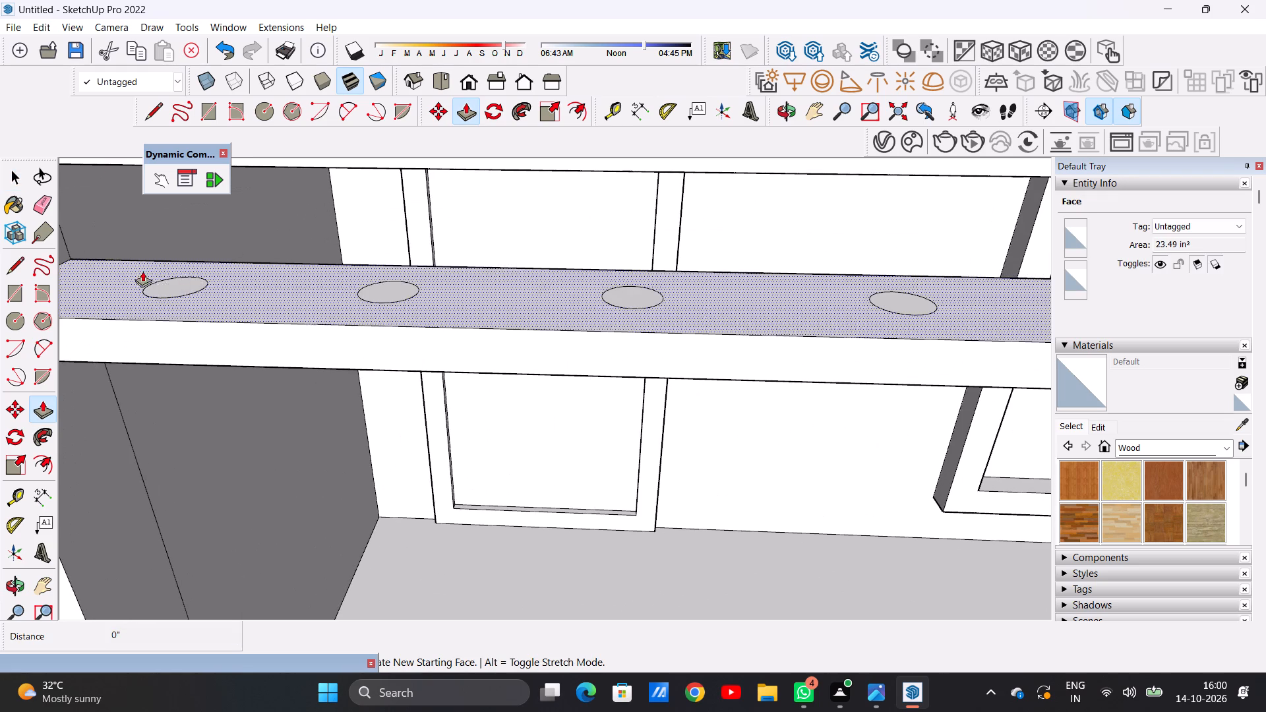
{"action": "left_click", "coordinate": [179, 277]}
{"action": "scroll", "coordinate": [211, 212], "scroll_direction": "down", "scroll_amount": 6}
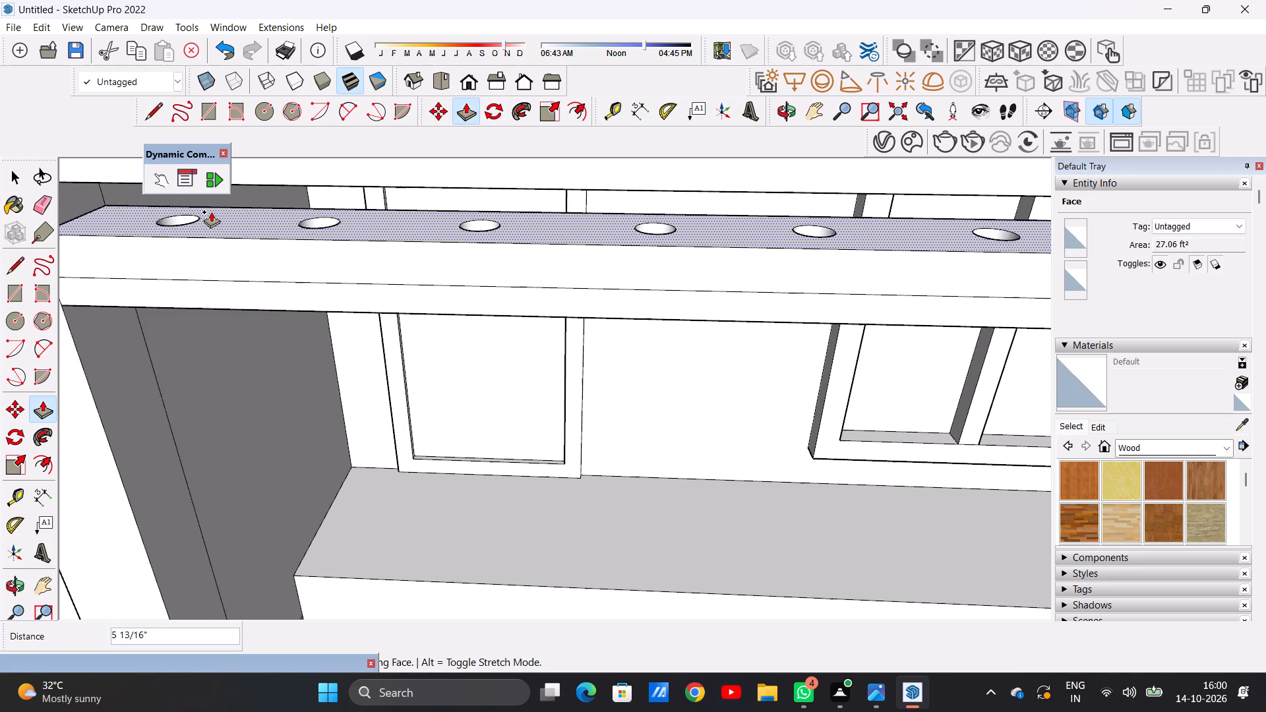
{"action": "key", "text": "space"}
Push/Pull the circle nearest the dividing wall up about 1' 11/16" to the roof slab as a round post.
{"action": "middle_click_drag", "start_coordinate": [232, 267], "coordinate": [246, 326]}
{"action": "key", "text": "p"}
{"action": "scroll", "coordinate": [181, 265], "scroll_direction": "up", "scroll_amount": 7}
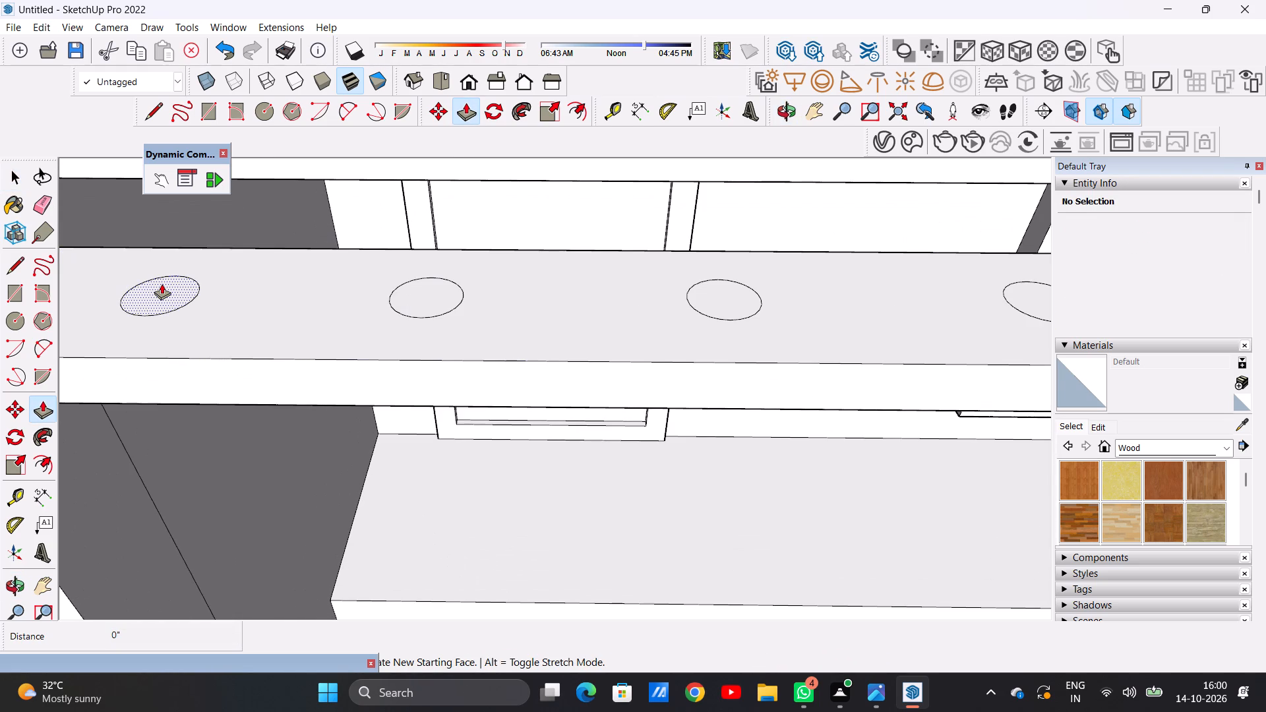
{"action": "left_click", "coordinate": [162, 283]}
{"action": "scroll", "coordinate": [168, 245], "scroll_direction": "down", "scroll_amount": 16}
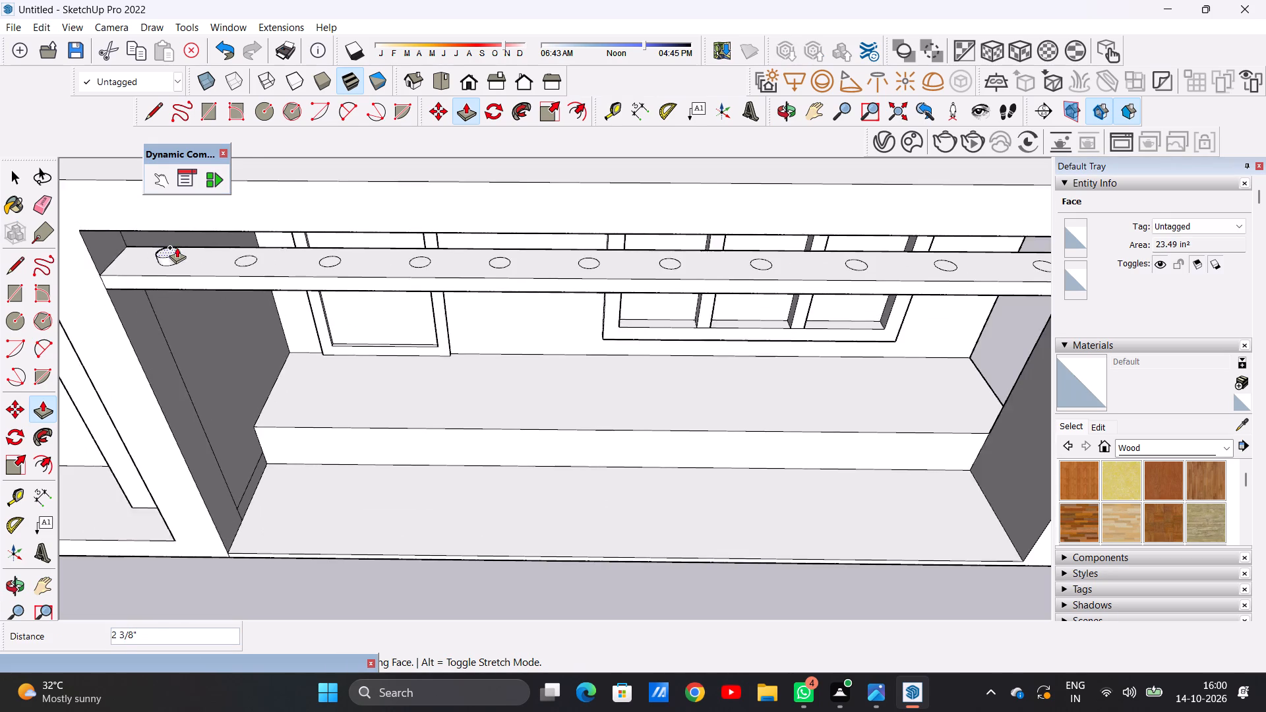
{"action": "left_click", "coordinate": [170, 227]}
Push/Pull the next three circles along the beam up about 1' to the roof slab as round posts.
{"action": "middle_click_drag", "start_coordinate": [237, 320], "coordinate": [222, 274]}
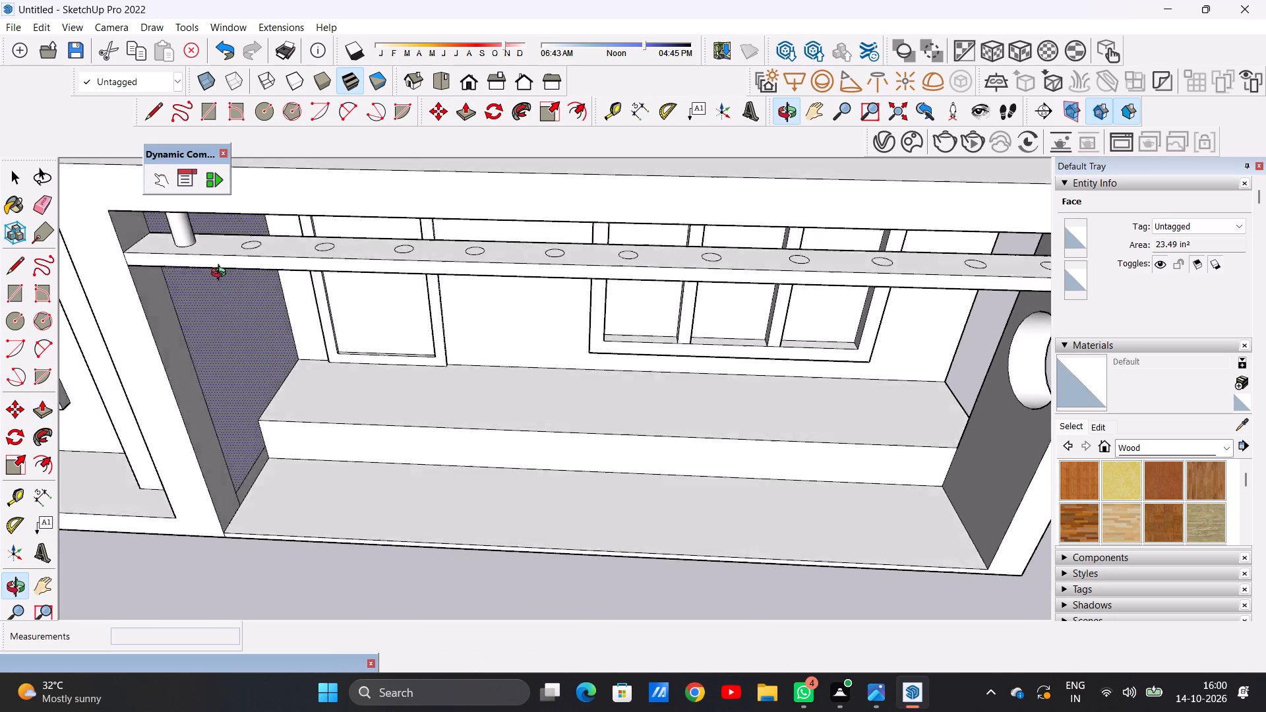
{"action": "middle_click_drag", "start_coordinate": [222, 274], "coordinate": [259, 193]}
{"action": "scroll", "coordinate": [157, 295], "scroll_direction": "down", "scroll_amount": 9}
{"action": "scroll", "coordinate": [180, 251], "scroll_direction": "up", "scroll_amount": 13}
{"action": "middle_click_drag", "start_coordinate": [266, 258], "coordinate": [270, 350]}
{"action": "scroll", "coordinate": [274, 372], "scroll_direction": "up", "scroll_amount": 5}
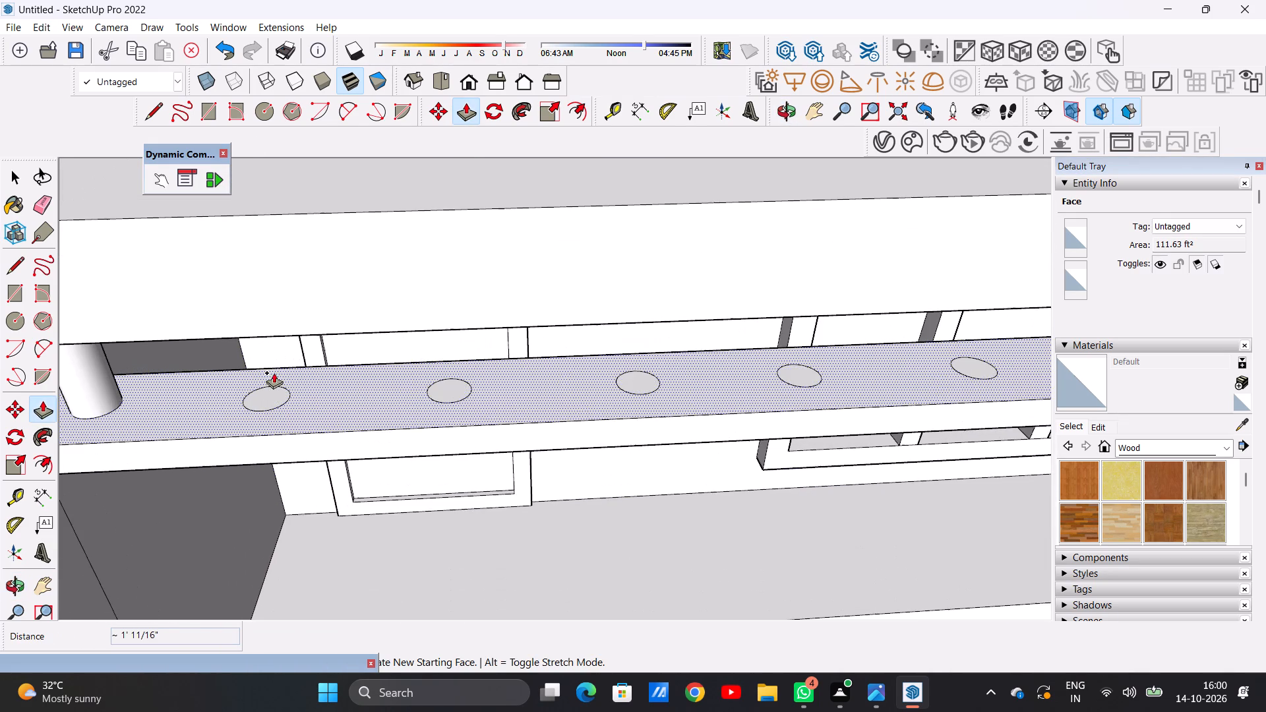
{"action": "left_click", "coordinate": [271, 388]}
{"action": "left_click", "coordinate": [271, 337]}
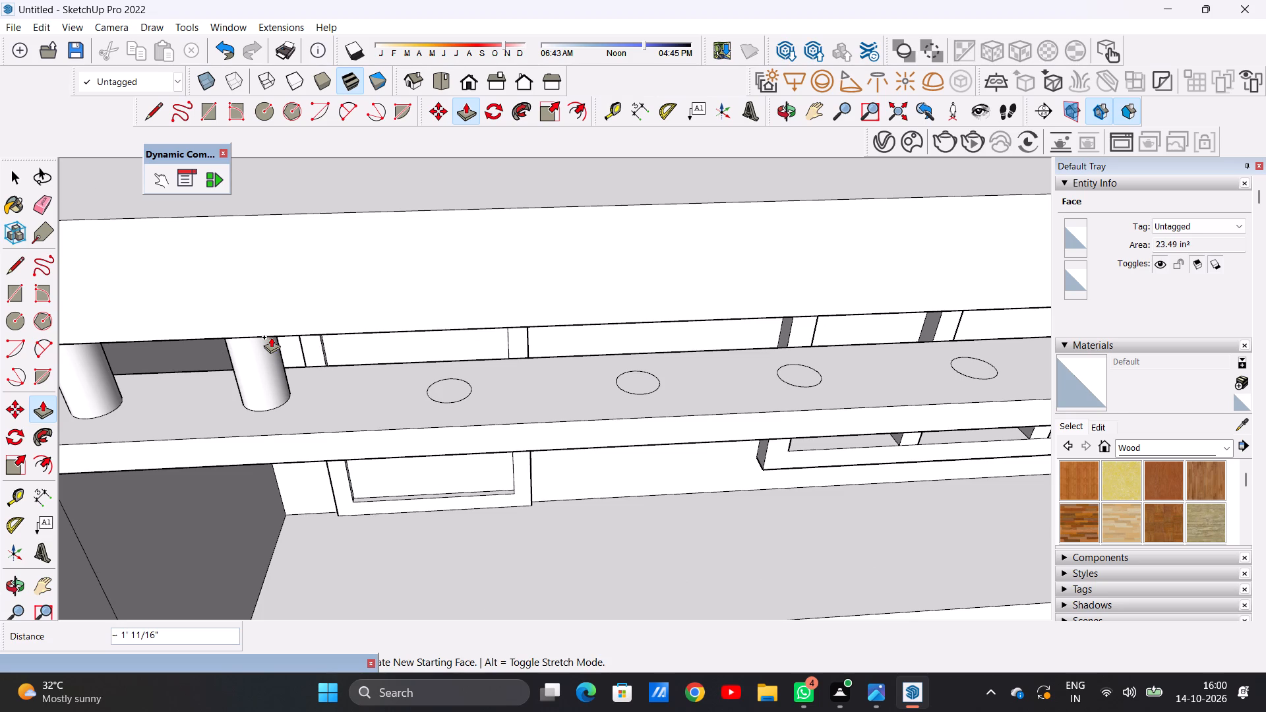
{"action": "left_click", "coordinate": [448, 384]}
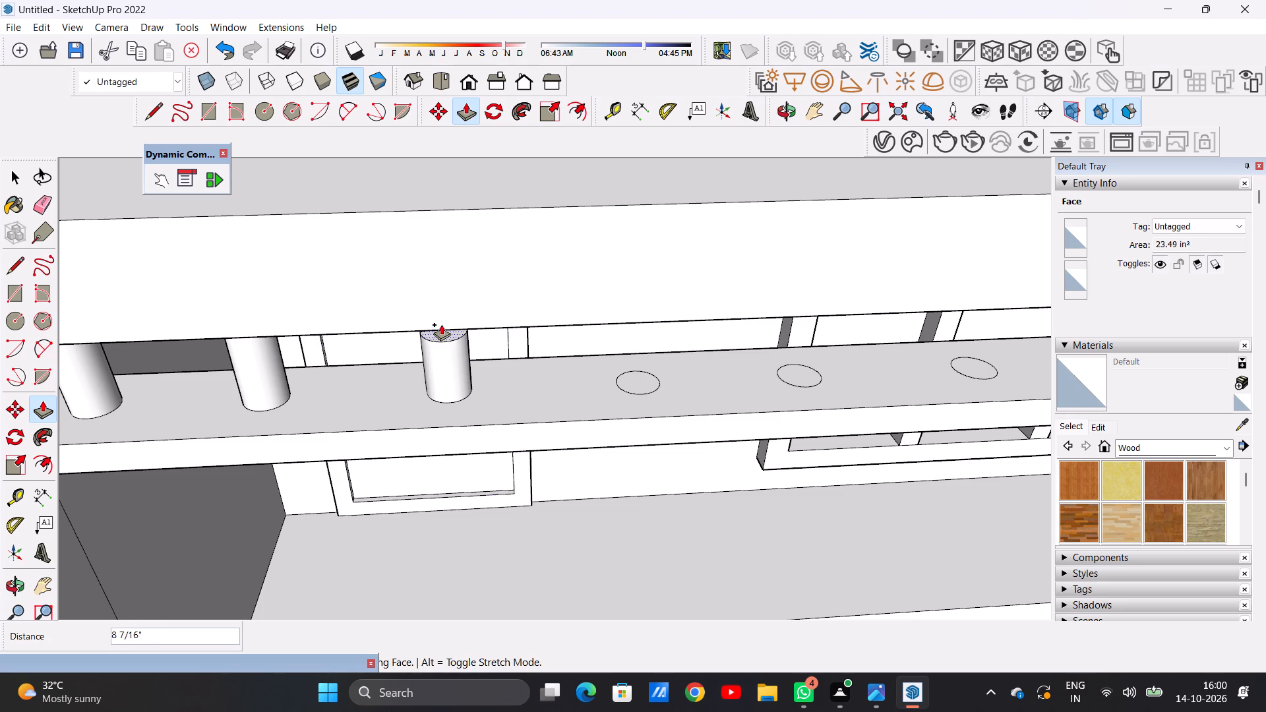
{"action": "left_click", "coordinate": [597, 313]}
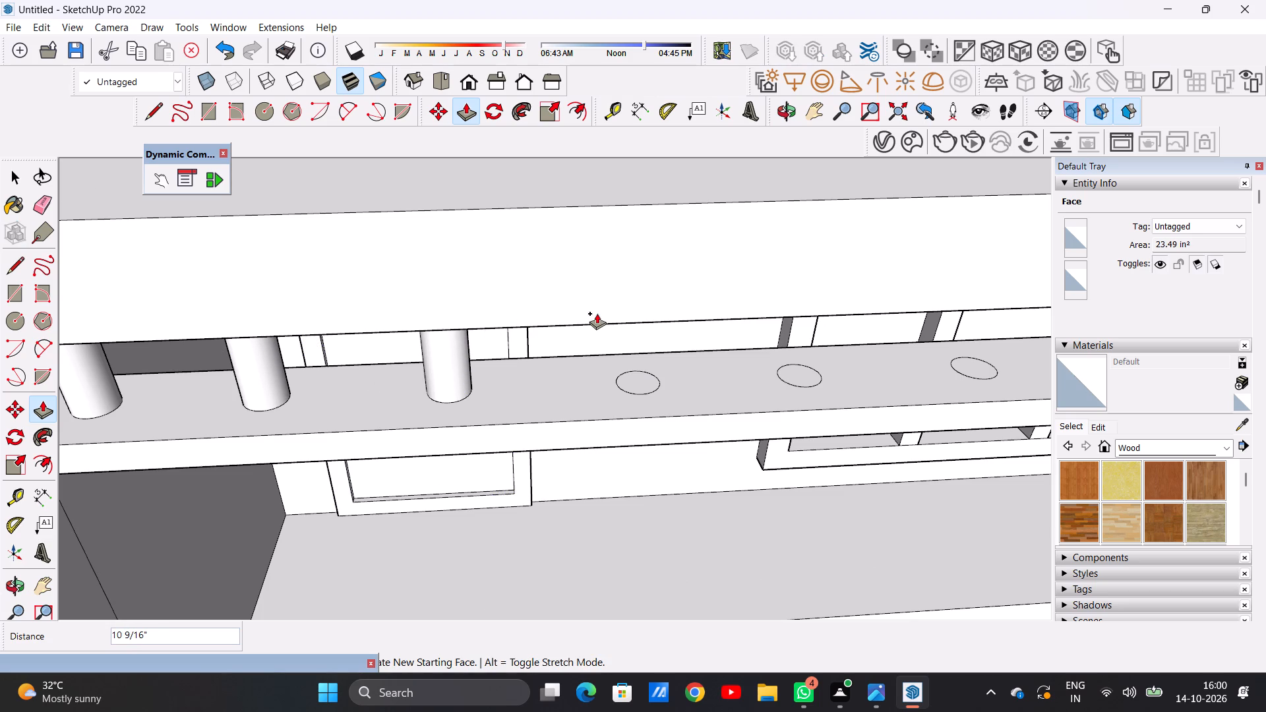
{"action": "left_click", "coordinate": [642, 374]}
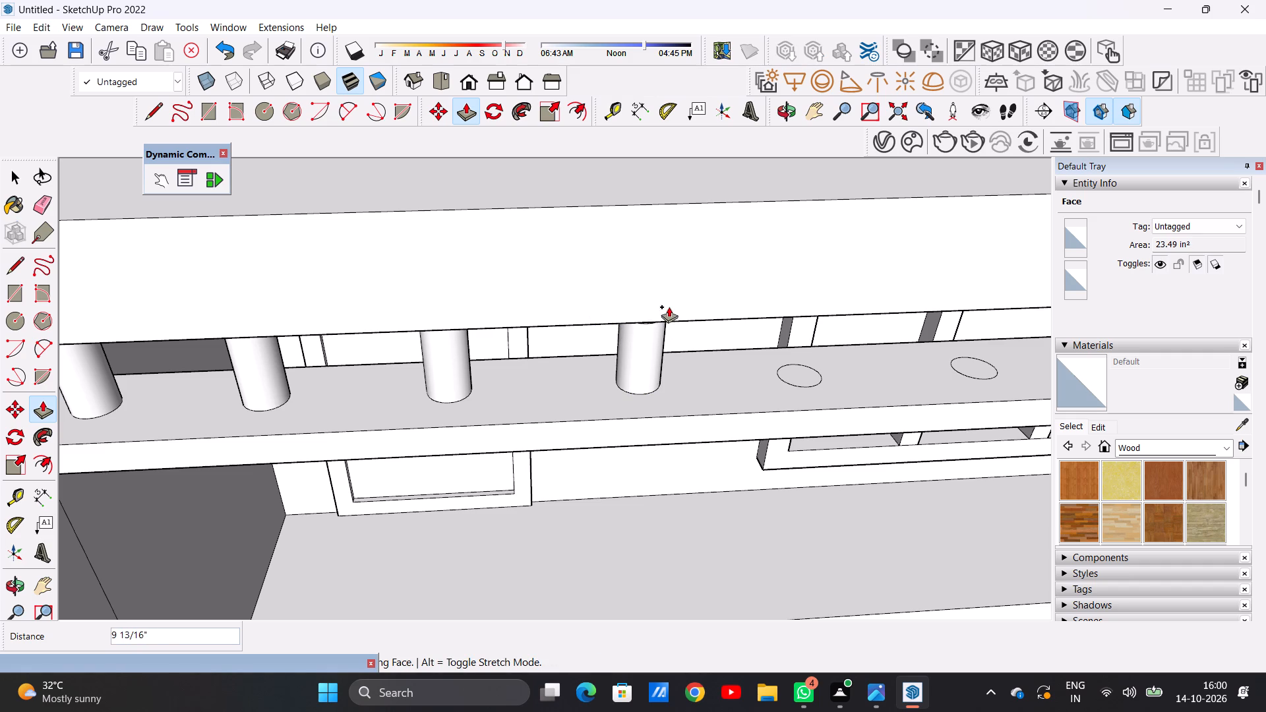
{"action": "left_click", "coordinate": [654, 320]}
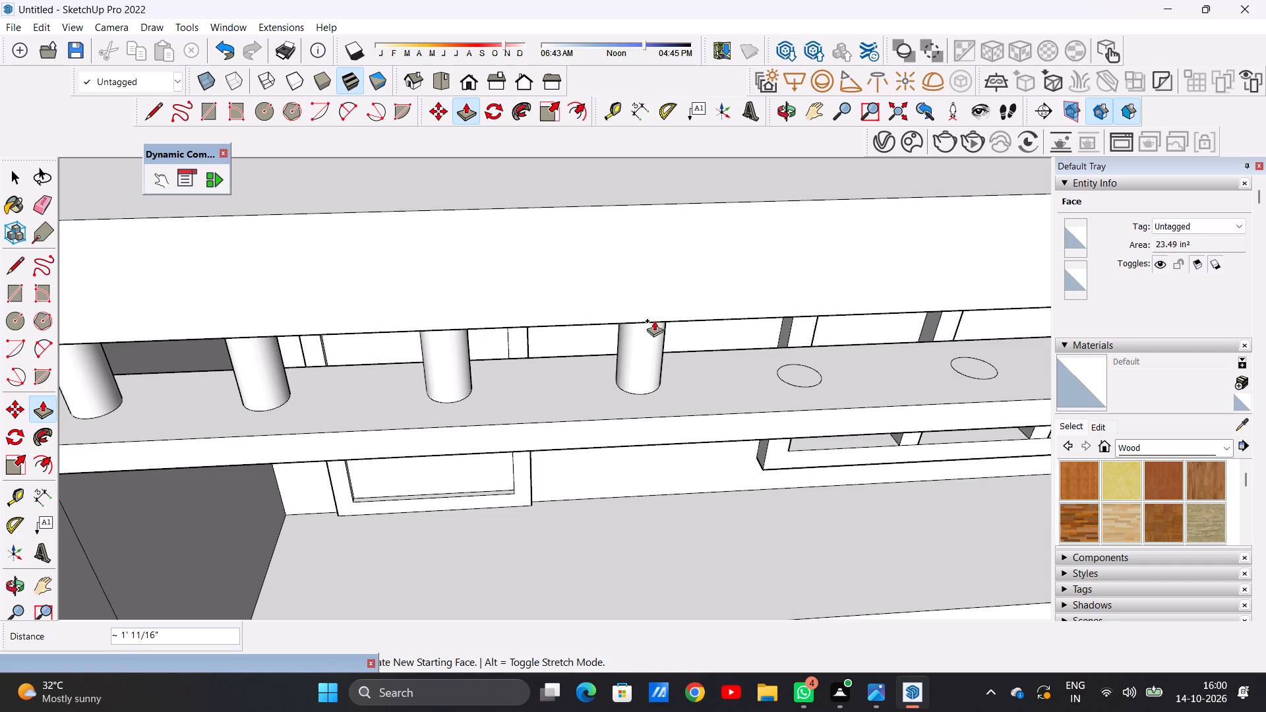
Push/Pull the fifth circle from the dividing wall up about 1' 11/16" to the roof slab as a round post.
{"action": "scroll", "coordinate": [508, 349], "scroll_direction": "down", "scroll_amount": 8}
{"action": "scroll", "coordinate": [542, 347], "scroll_direction": "up", "scroll_amount": 9}
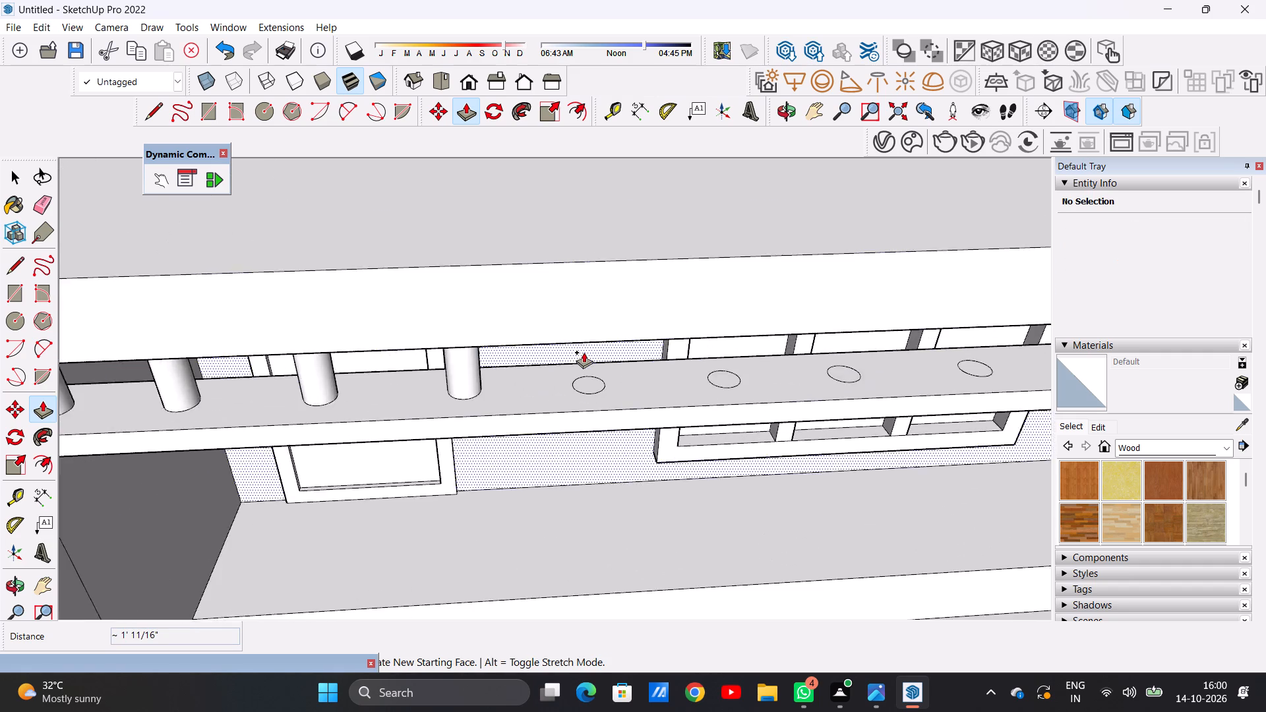
{"action": "scroll", "coordinate": [584, 352], "scroll_direction": "up", "scroll_amount": 9}
{"action": "scroll", "coordinate": [584, 355], "scroll_direction": "down", "scroll_amount": 14}
{"action": "scroll", "coordinate": [587, 374], "scroll_direction": "up", "scroll_amount": 7}
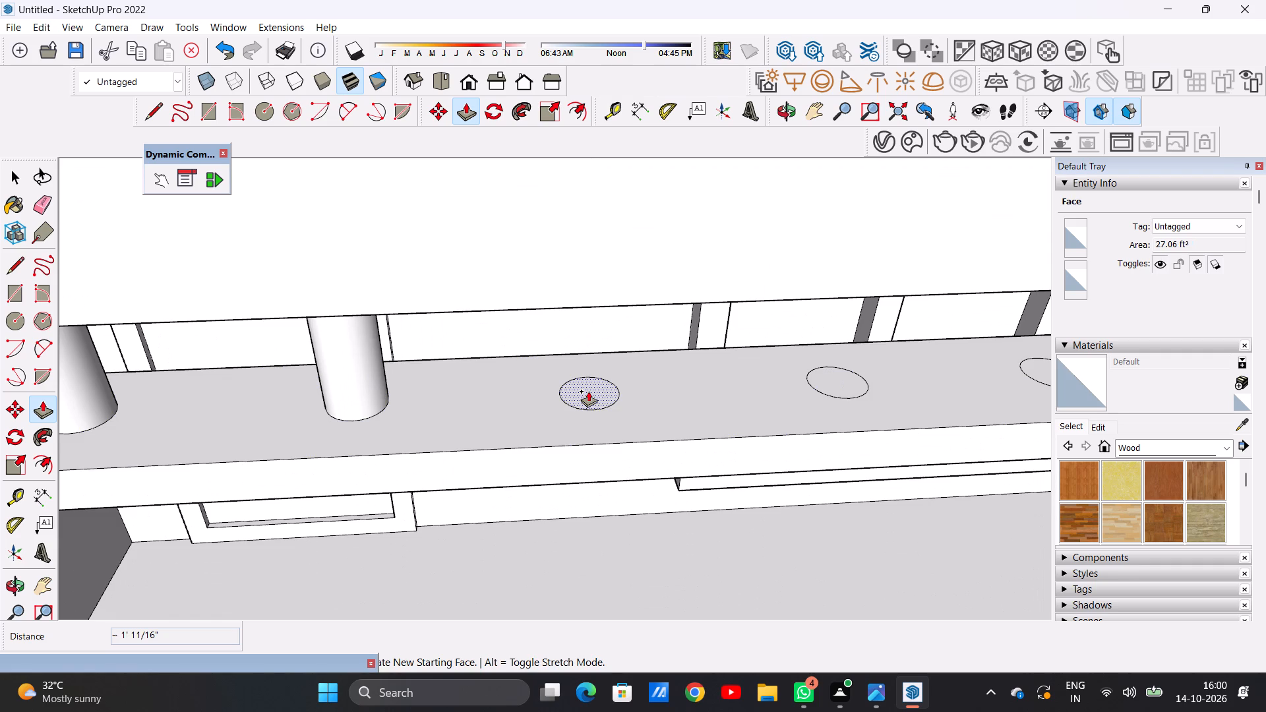
{"action": "left_click", "coordinate": [588, 391]}
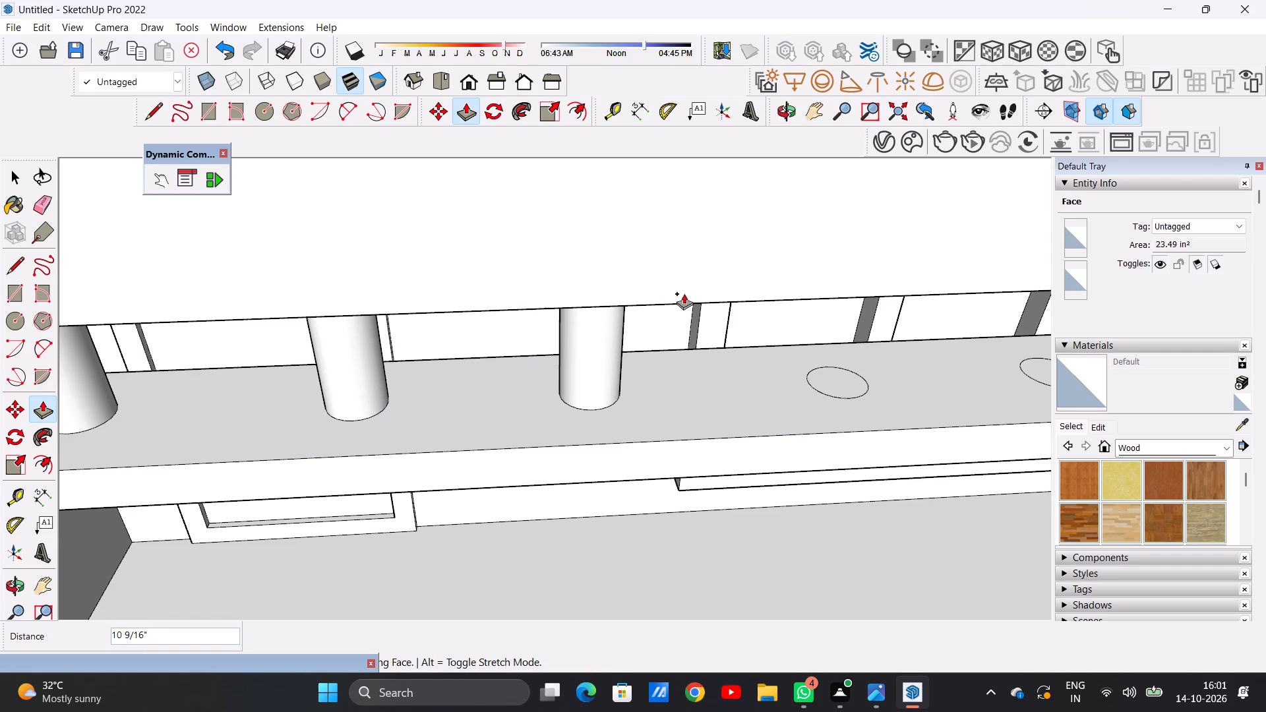
{"action": "left_click", "coordinate": [632, 309]}
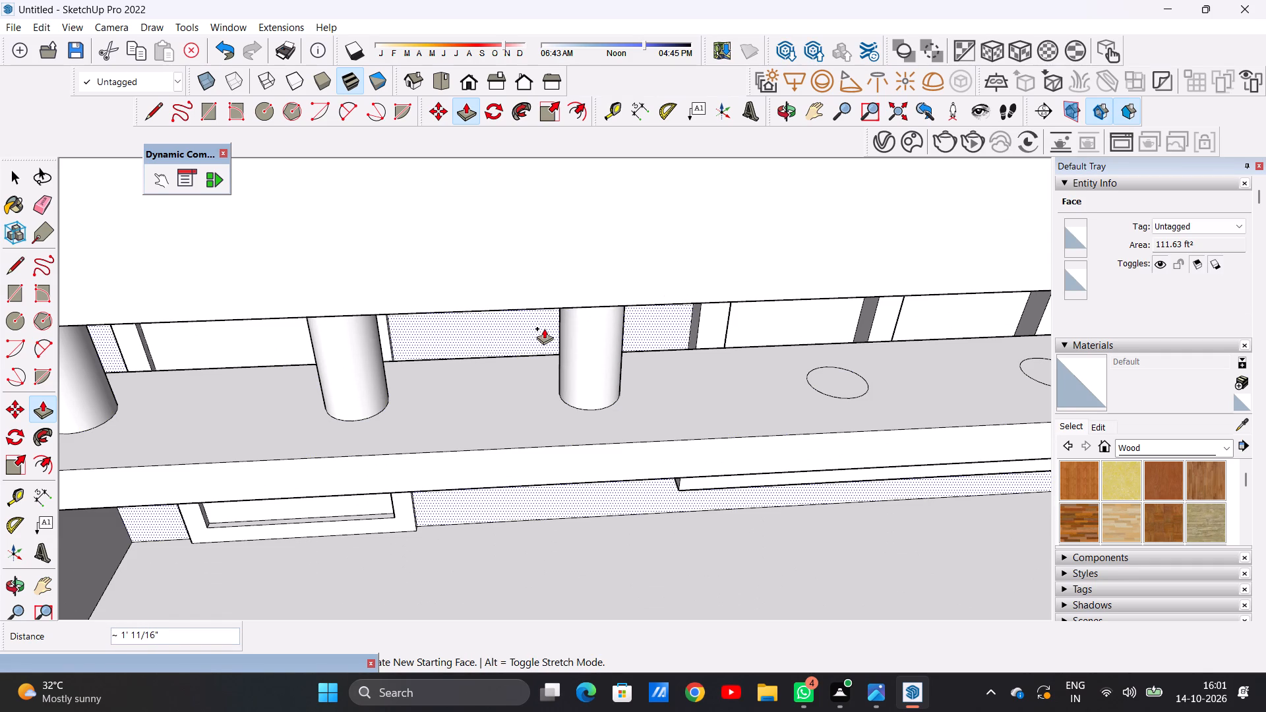
Push/Pull the sixth and seventh circles from the dividing wall up about 1' 11/16" to the roof slab as round posts.
{"action": "scroll", "coordinate": [459, 324], "scroll_direction": "down", "scroll_amount": 11}
{"action": "scroll", "coordinate": [555, 310], "scroll_direction": "down", "scroll_amount": 1}
{"action": "scroll", "coordinate": [549, 312], "scroll_direction": "up", "scroll_amount": 6}
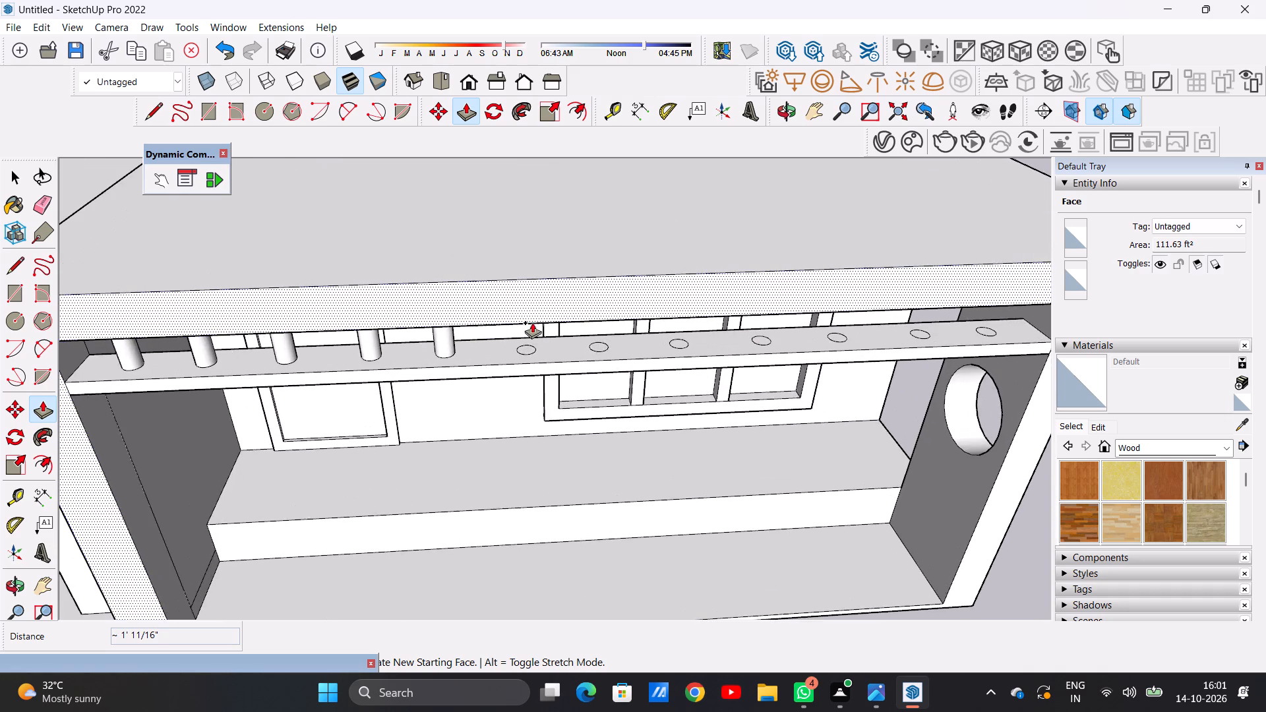
{"action": "middle_click_drag", "start_coordinate": [532, 322], "coordinate": [481, 372]}
{"action": "scroll", "coordinate": [504, 360], "scroll_direction": "up", "scroll_amount": 13}
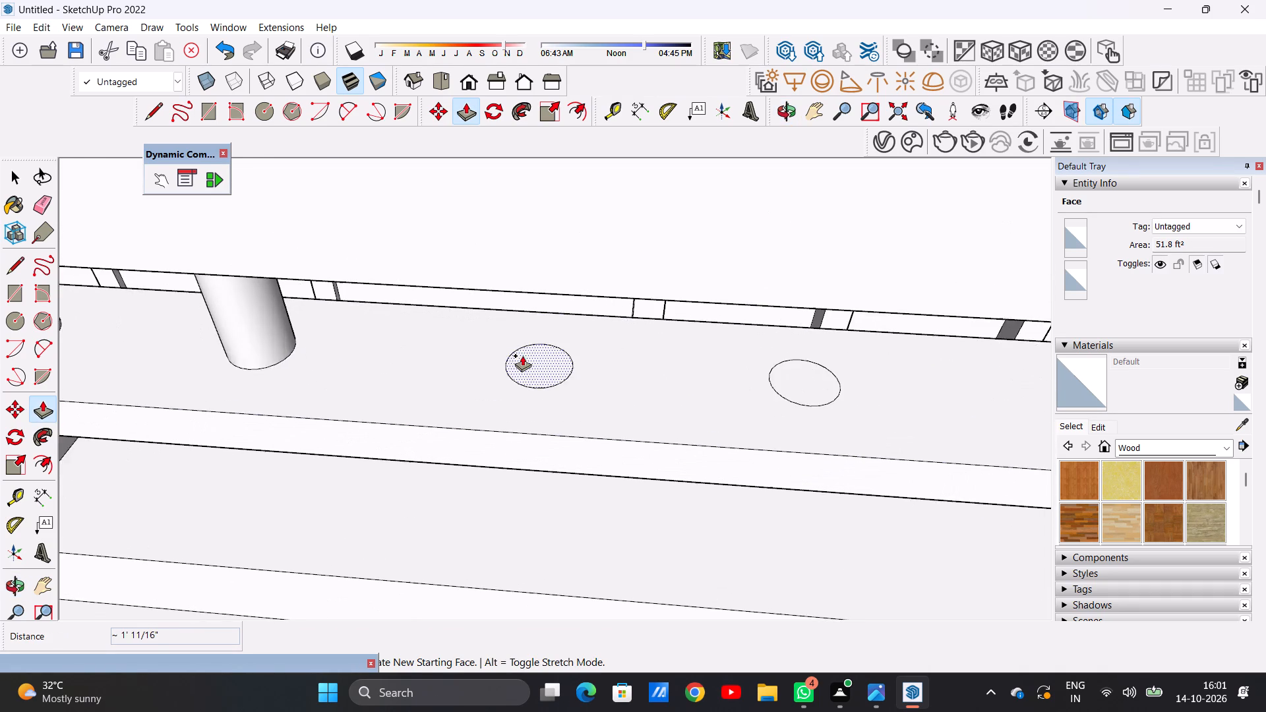
{"action": "left_click", "coordinate": [553, 357]}
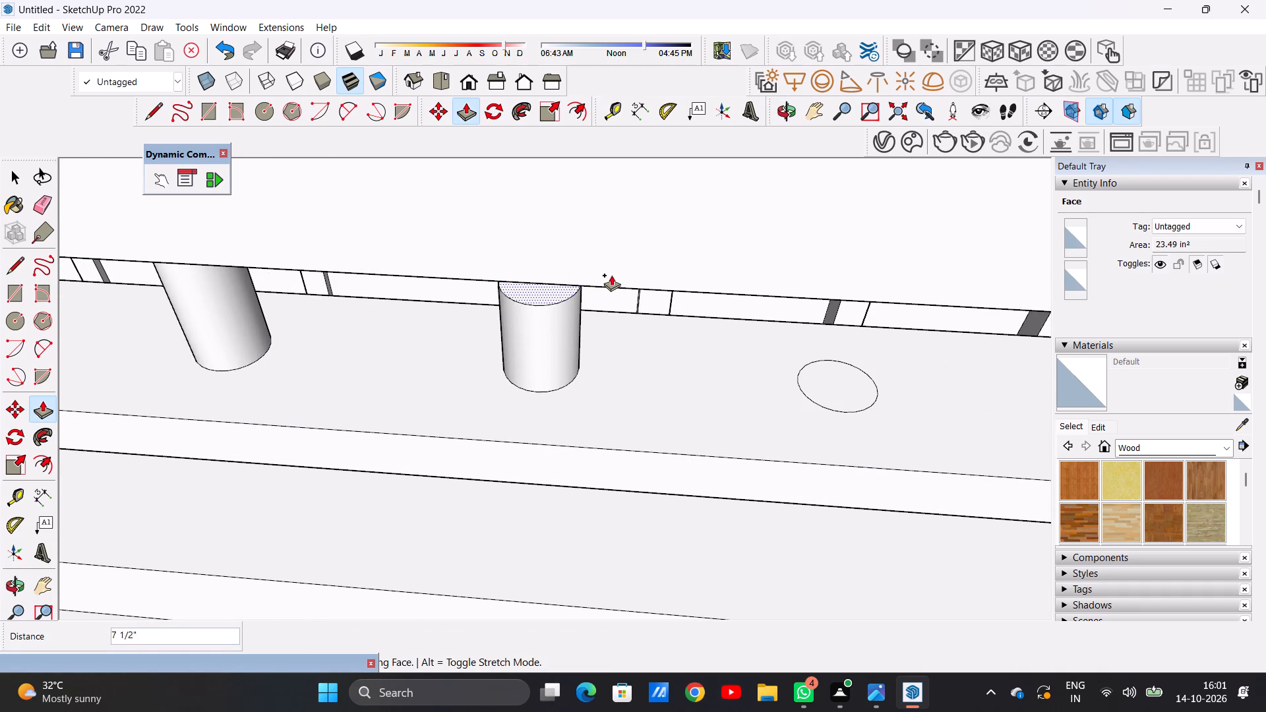
{"action": "left_click", "coordinate": [473, 281]}
{"action": "scroll", "coordinate": [470, 341], "scroll_direction": "down", "scroll_amount": 3}
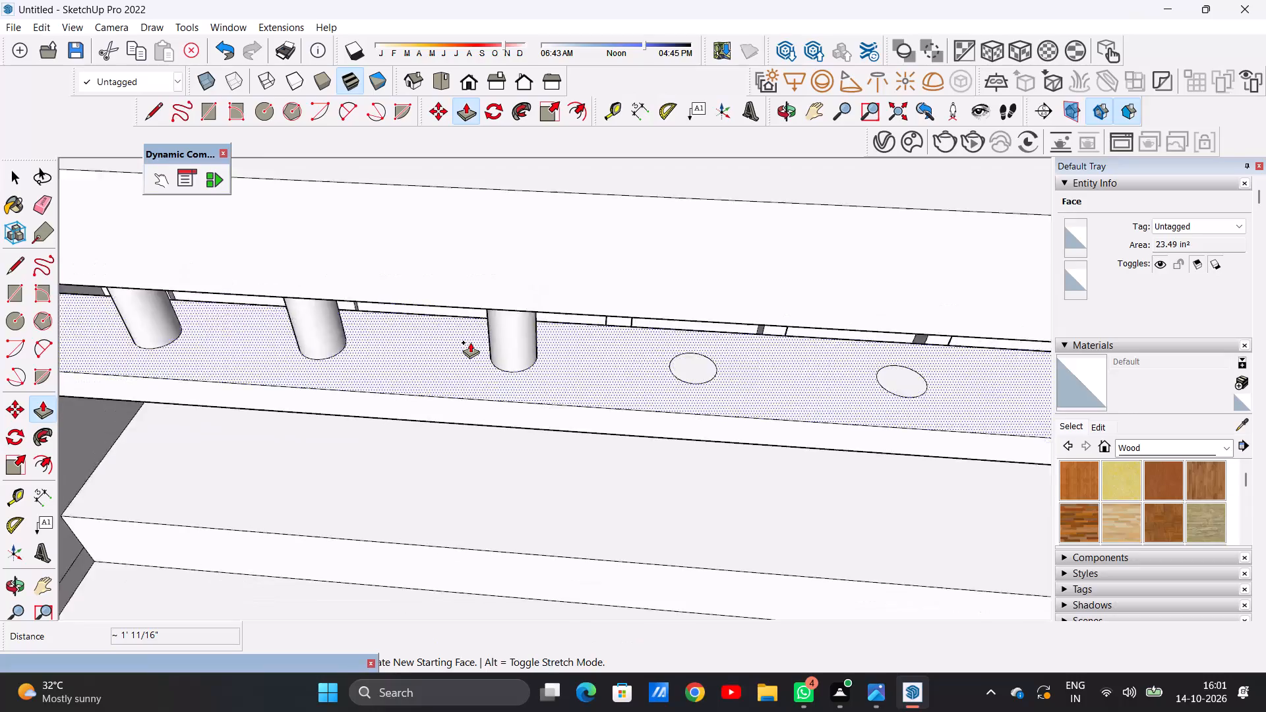
{"action": "scroll", "coordinate": [470, 342], "scroll_direction": "down", "scroll_amount": 10}
{"action": "scroll", "coordinate": [572, 350], "scroll_direction": "up", "scroll_amount": 13}
{"action": "left_click", "coordinate": [574, 371]}
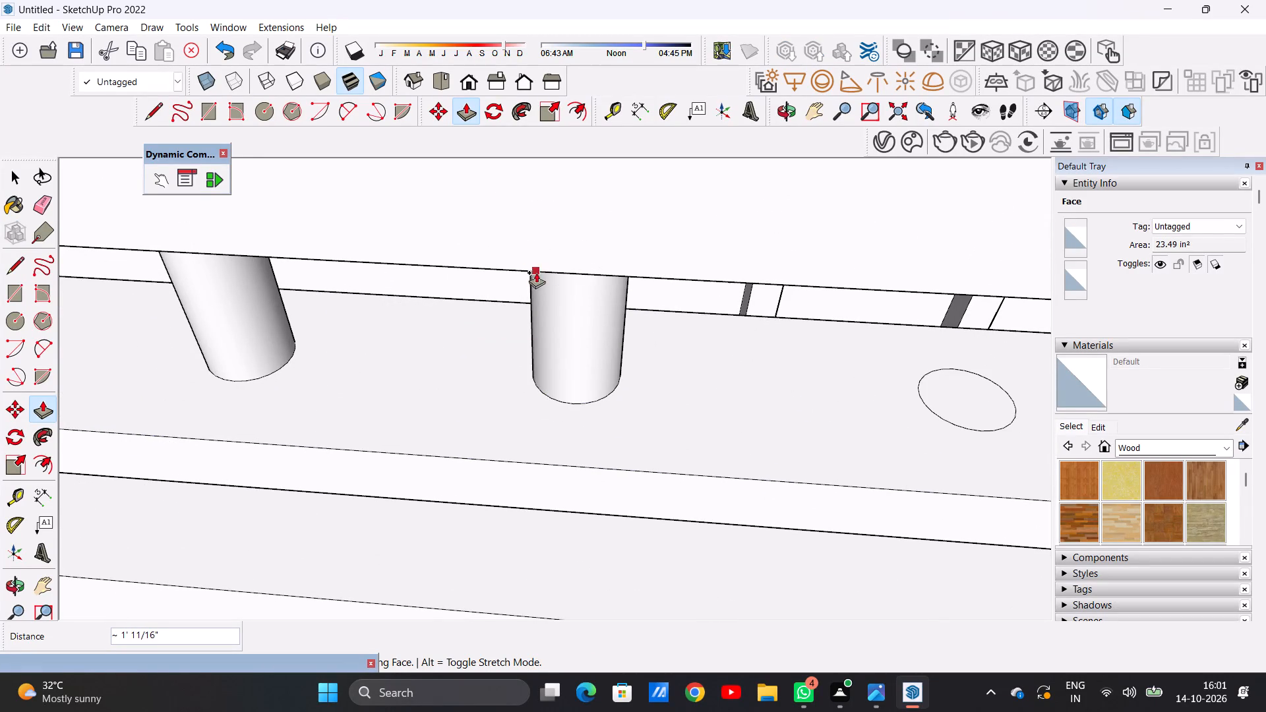
{"action": "left_click", "coordinate": [541, 272]}
Push/Pull the top of the short third post from the dividing wall up about 2 1/8" to the roof slab's underside.
{"action": "scroll", "coordinate": [549, 351], "scroll_direction": "down", "scroll_amount": 17}
{"action": "middle_click_drag", "start_coordinate": [536, 401], "coordinate": [539, 366]}
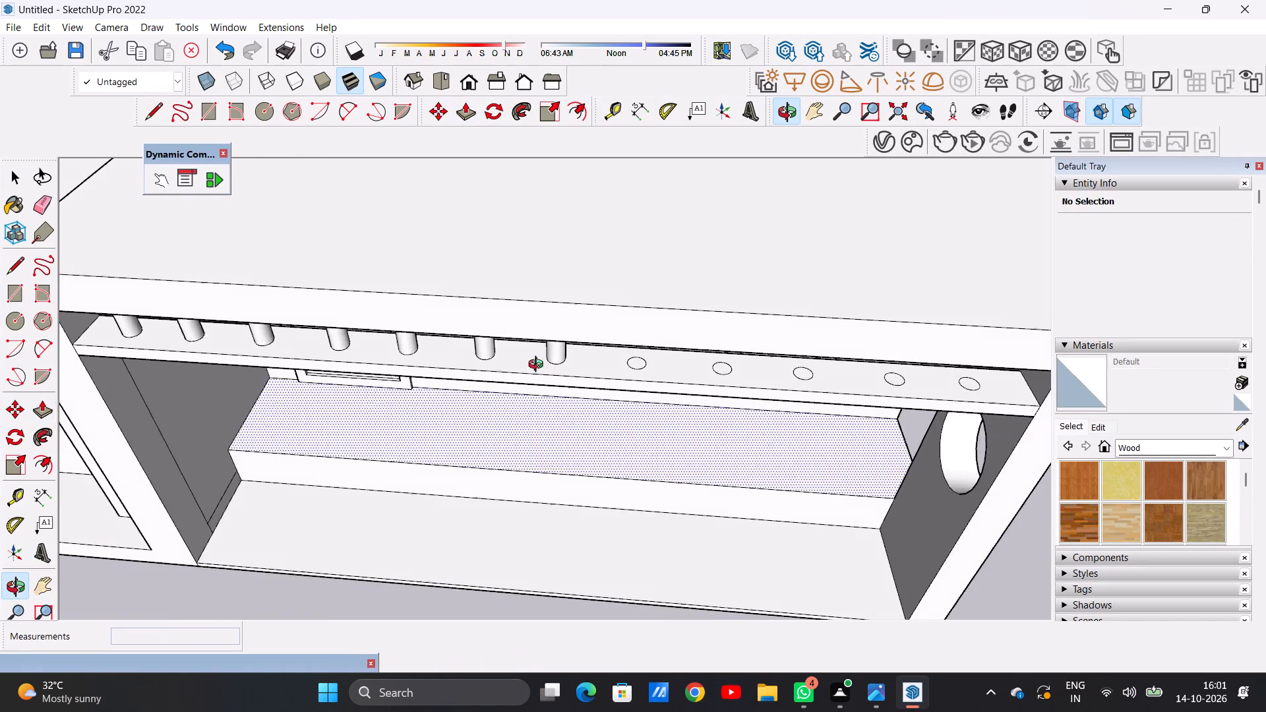
{"action": "middle_click_drag", "start_coordinate": [539, 366], "coordinate": [522, 238]}
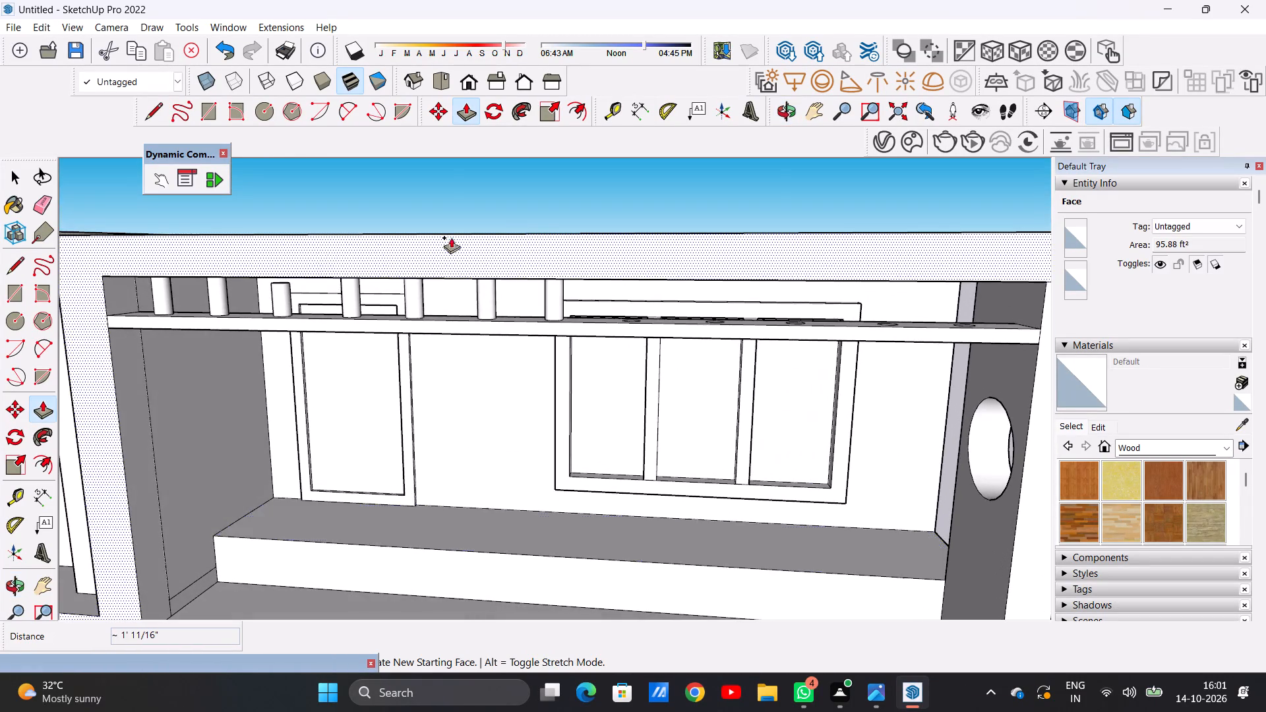
{"action": "scroll", "coordinate": [306, 276], "scroll_direction": "up", "scroll_amount": 8}
{"action": "scroll", "coordinate": [241, 283], "scroll_direction": "down", "scroll_amount": 1}
{"action": "scroll", "coordinate": [241, 283], "scroll_direction": "up", "scroll_amount": 11}
{"action": "scroll", "coordinate": [281, 294], "scroll_direction": "down", "scroll_amount": 5}
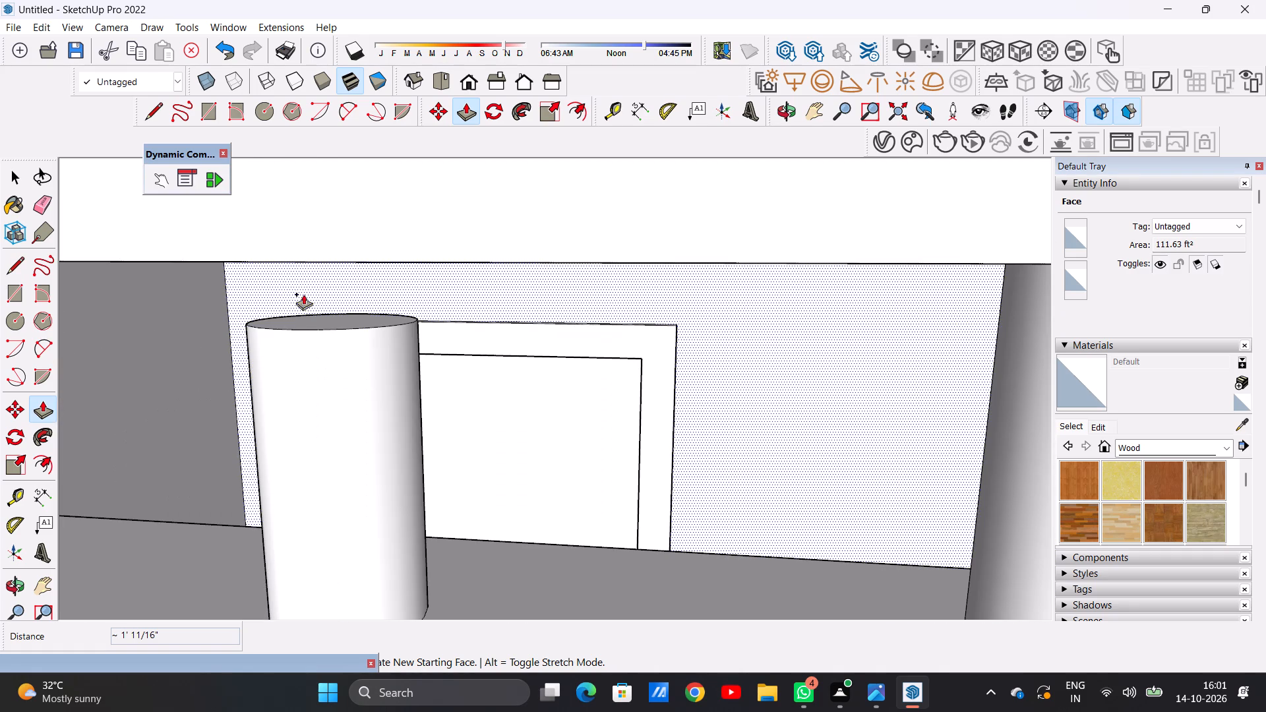
{"action": "key", "text": "space"}
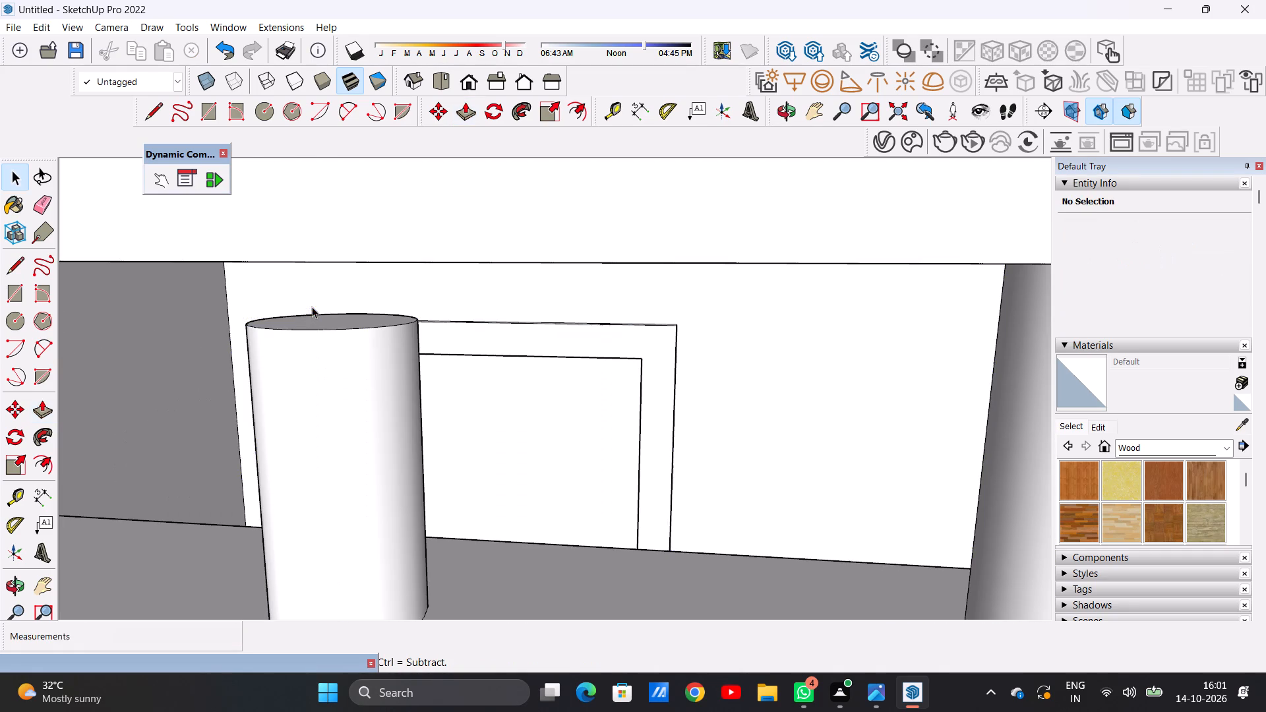
{"action": "key", "text": "p"}
{"action": "left_click", "coordinate": [312, 321]}
{"action": "left_click", "coordinate": [332, 262]}
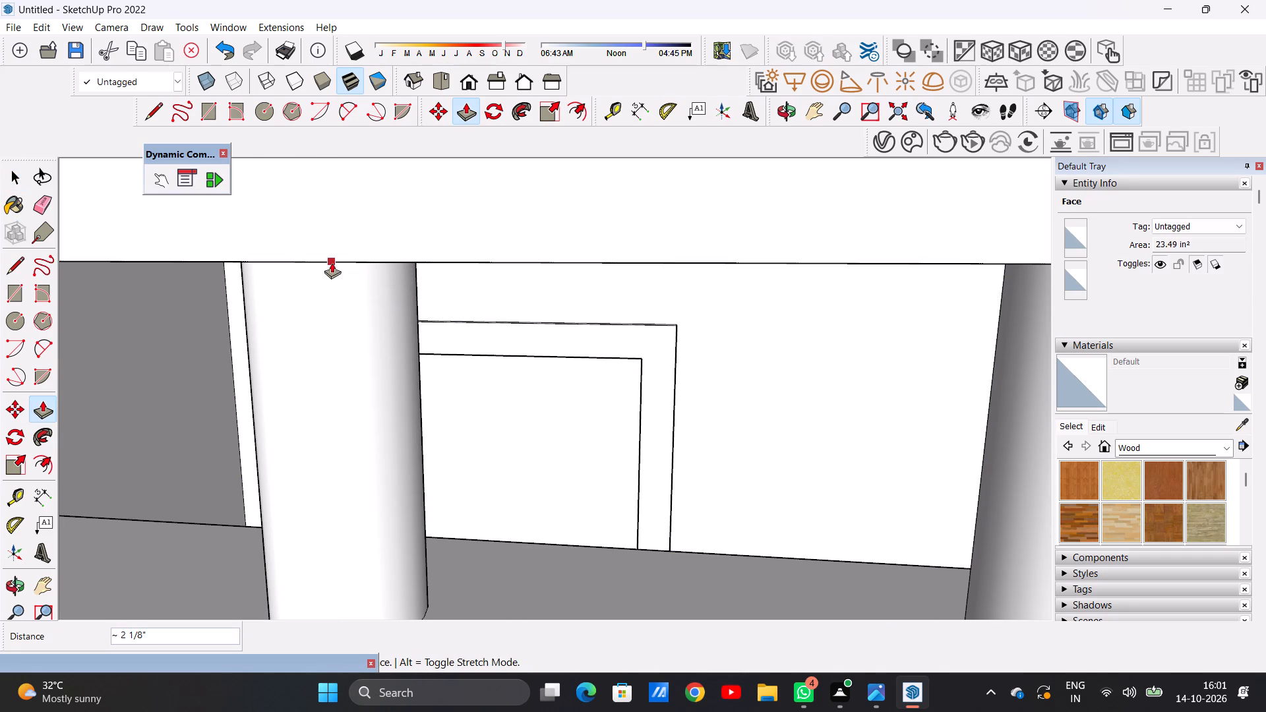
{"action": "key", "text": "space"}
Push/Pull the next flat circle along the beam, eighth from the dividing wall, up to the roof slab as a round post.
{"action": "scroll", "coordinate": [291, 324], "scroll_direction": "down", "scroll_amount": 20}
{"action": "scroll", "coordinate": [291, 324], "scroll_direction": "down", "scroll_amount": 4}
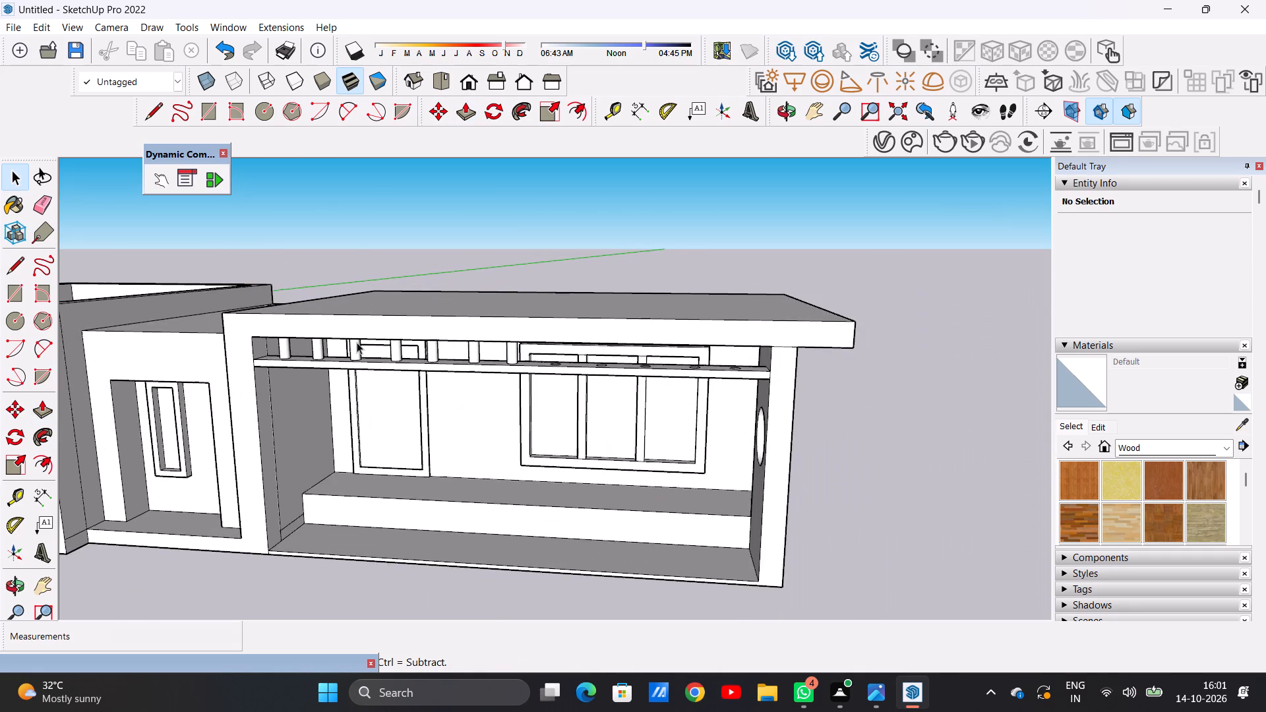
{"action": "scroll", "coordinate": [357, 342], "scroll_direction": "down", "scroll_amount": 6}
{"action": "scroll", "coordinate": [642, 371], "scroll_direction": "up", "scroll_amount": 6}
{"action": "middle_click_drag", "start_coordinate": [481, 355], "coordinate": [489, 463]}
{"action": "scroll", "coordinate": [416, 373], "scroll_direction": "up", "scroll_amount": 3}
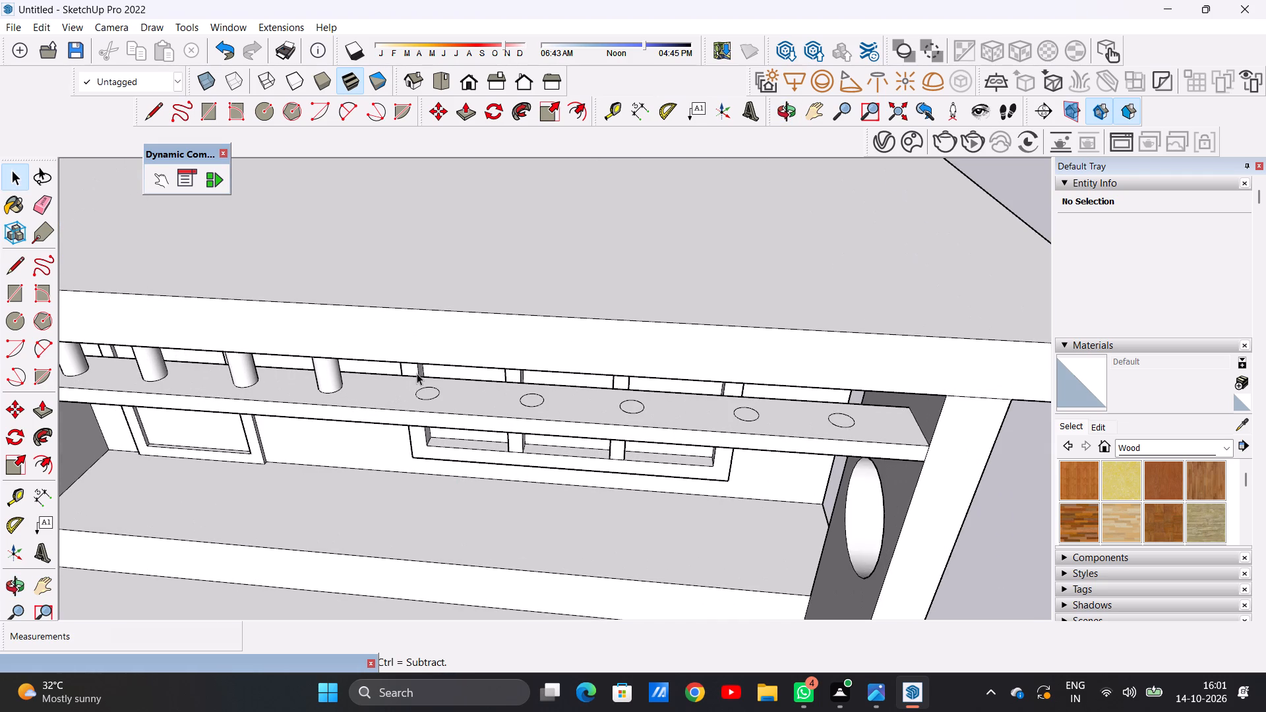
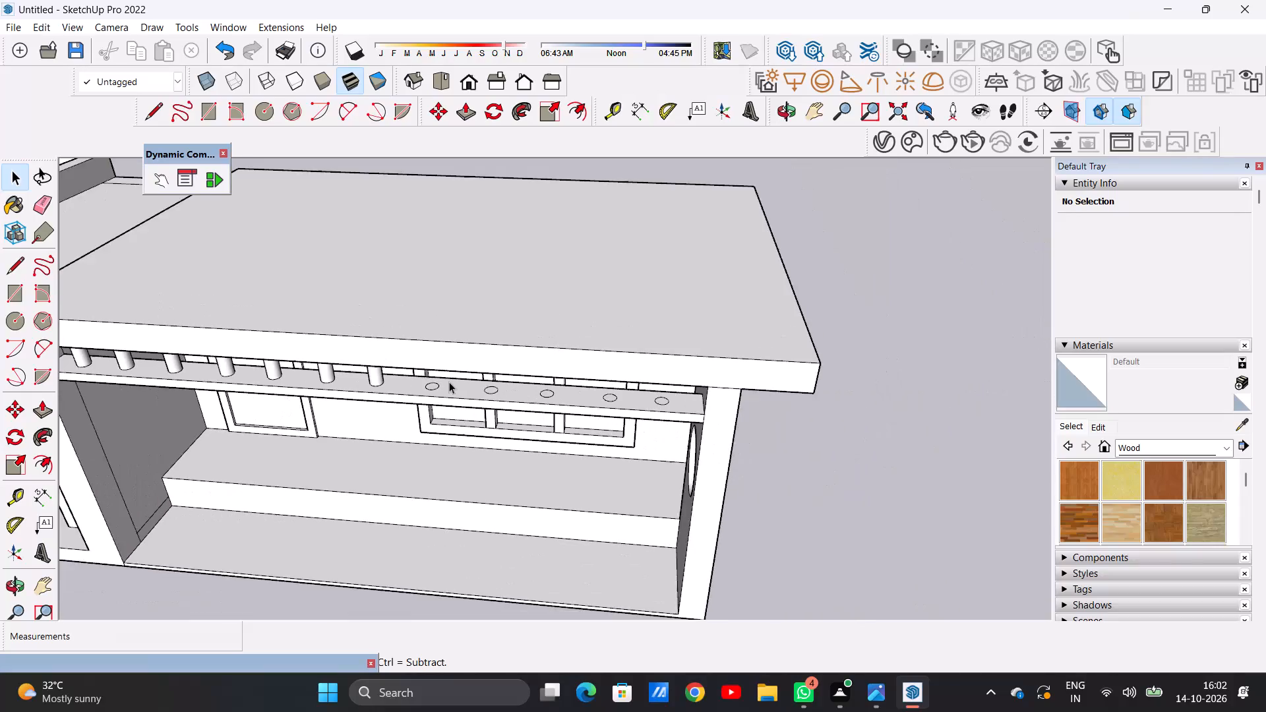
Extrude the first two remaining baluster circles on the porch beam about 1' 11/16" up to the roof slab with Push/Pull.
{"action": "scroll", "coordinate": [449, 382], "scroll_direction": "up", "scroll_amount": 5}
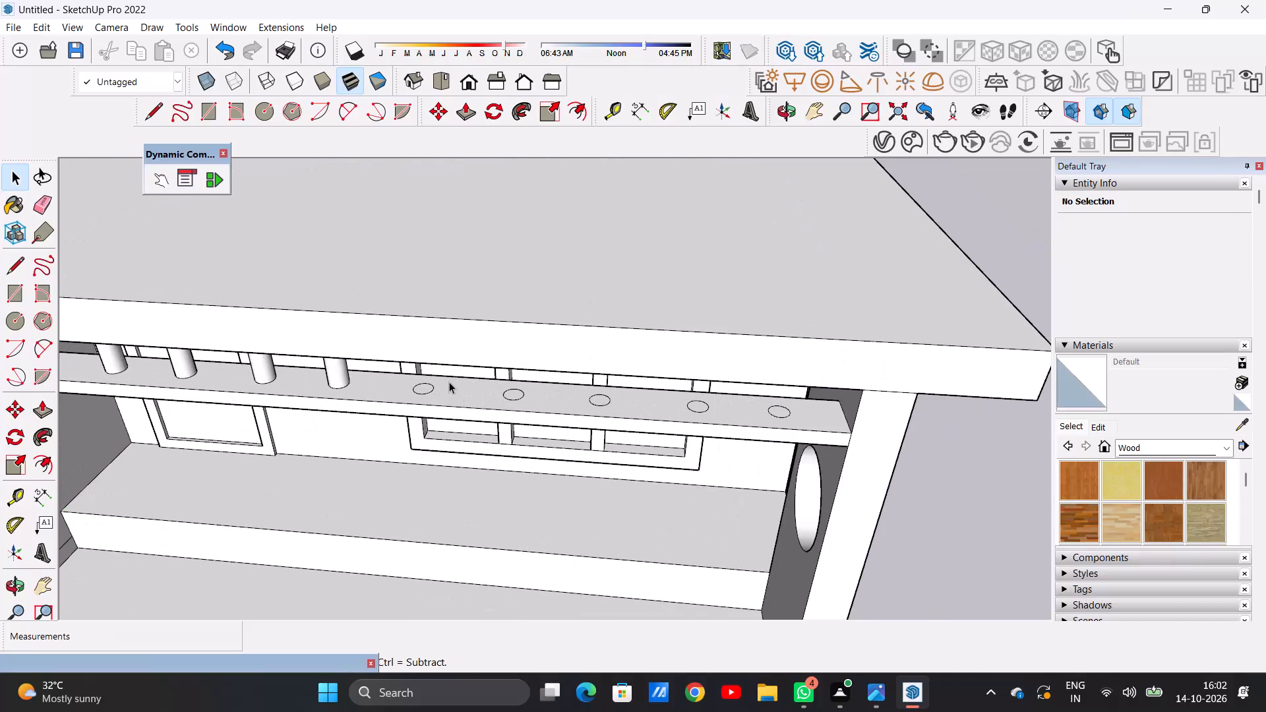
{"action": "key", "text": "p"}
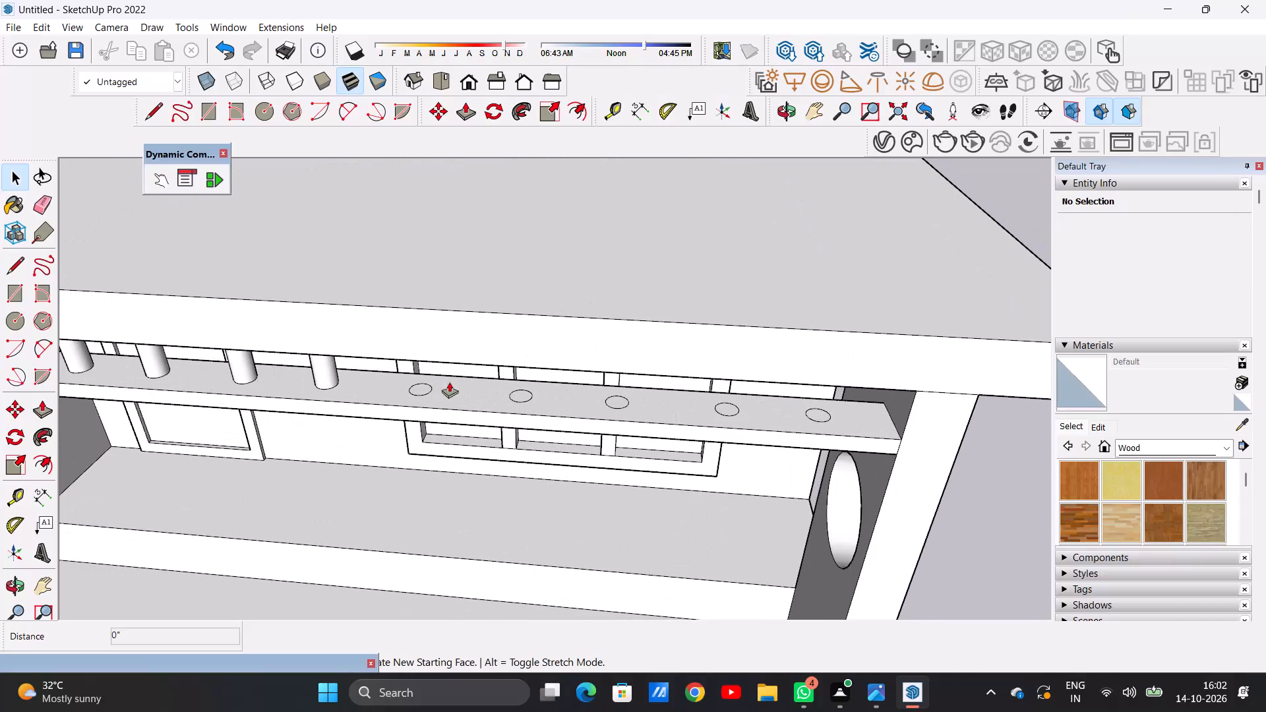
{"action": "scroll", "coordinate": [377, 388], "scroll_direction": "up", "scroll_amount": 12}
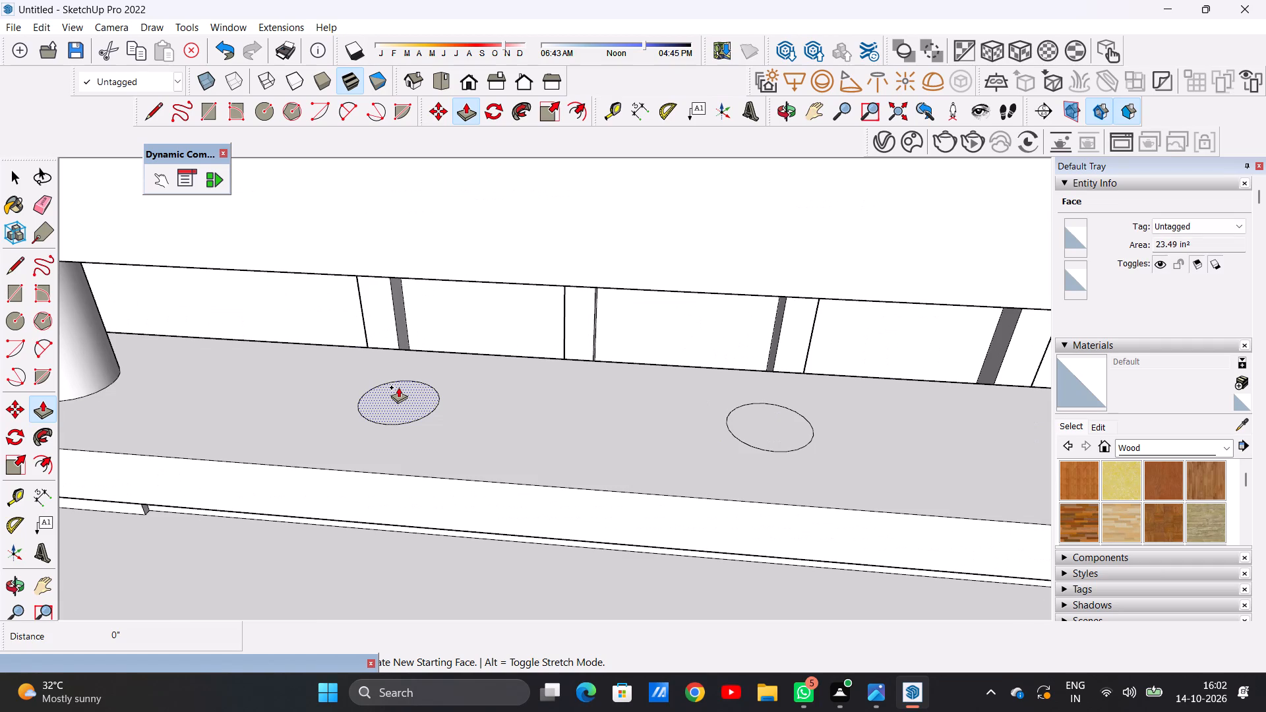
{"action": "left_click", "coordinate": [398, 387]}
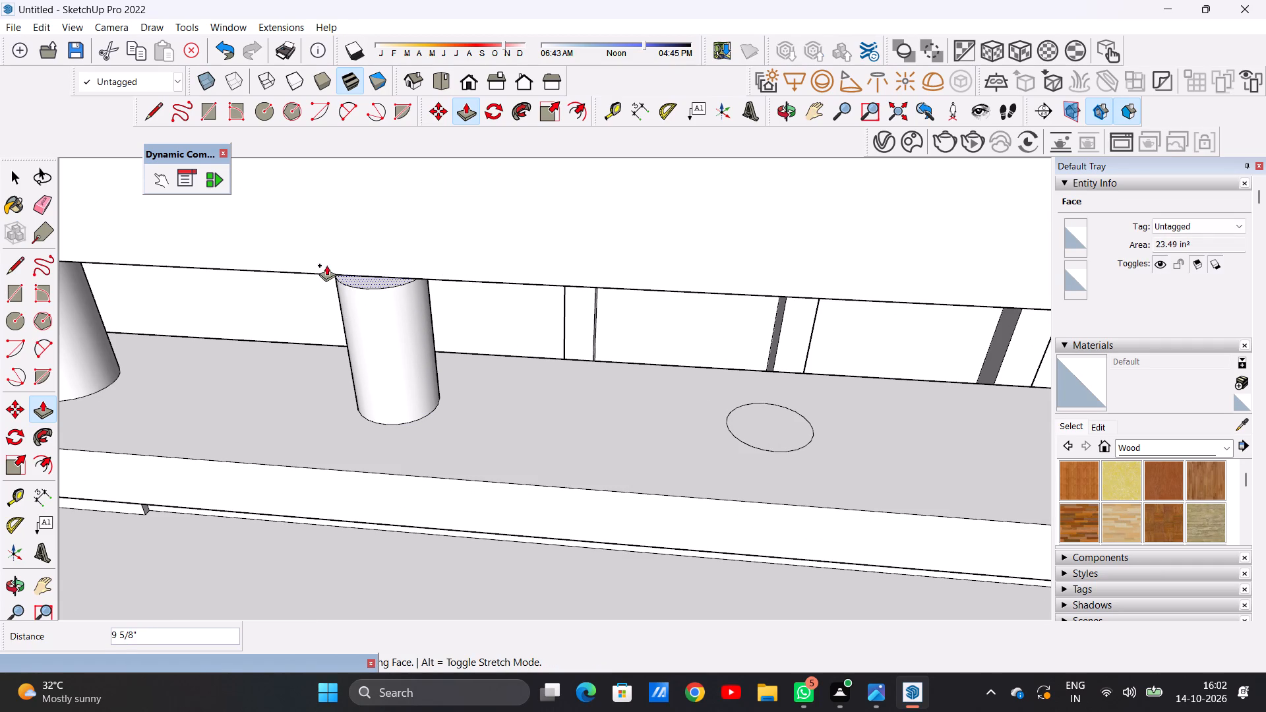
{"action": "left_click", "coordinate": [363, 272]}
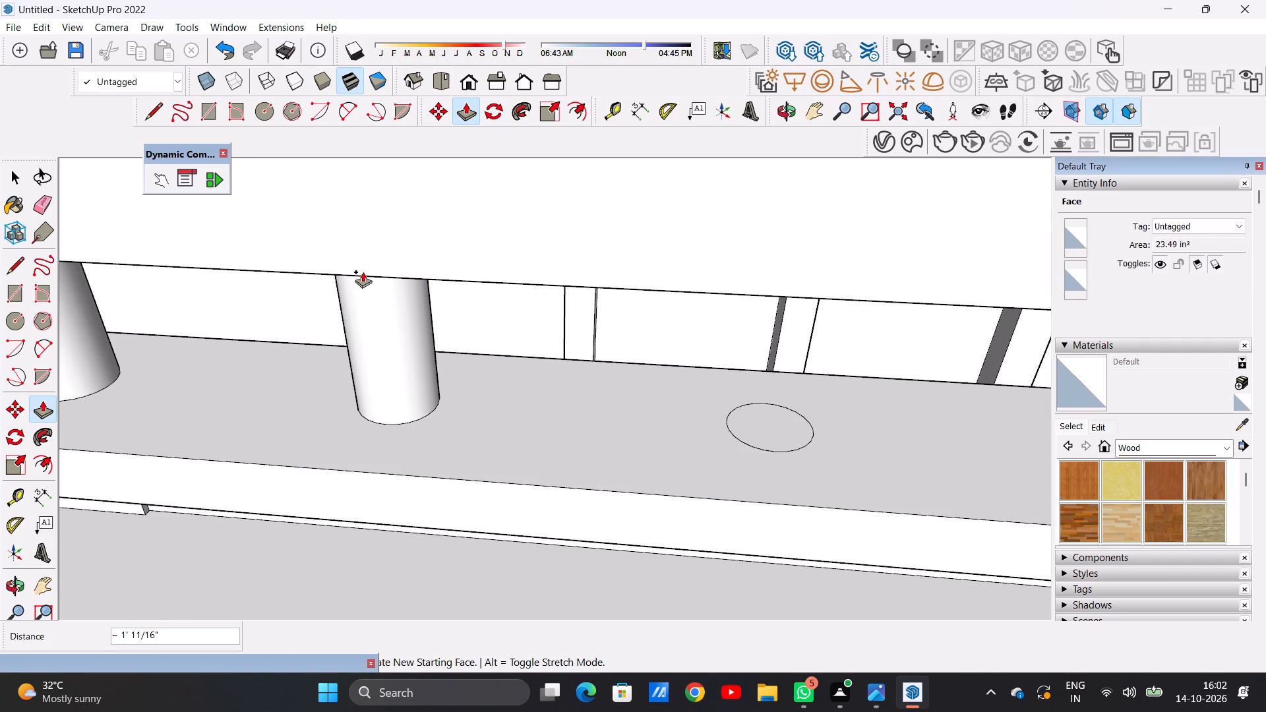
{"action": "scroll", "coordinate": [381, 349], "scroll_direction": "down", "scroll_amount": 7}
{"action": "middle_click_drag", "start_coordinate": [417, 384], "coordinate": [390, 361]}
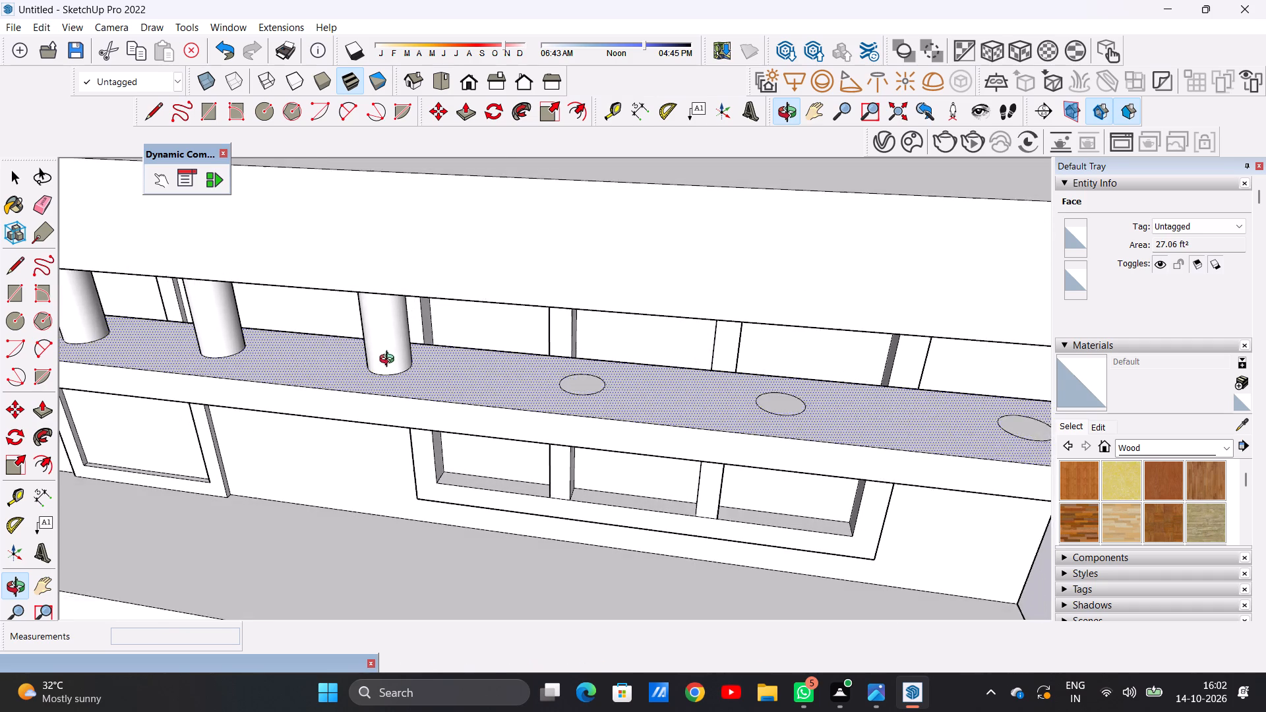
{"action": "middle_click_drag", "start_coordinate": [390, 361], "coordinate": [388, 369]}
{"action": "scroll", "coordinate": [587, 383], "scroll_direction": "up", "scroll_amount": 12}
{"action": "left_click", "coordinate": [578, 394]}
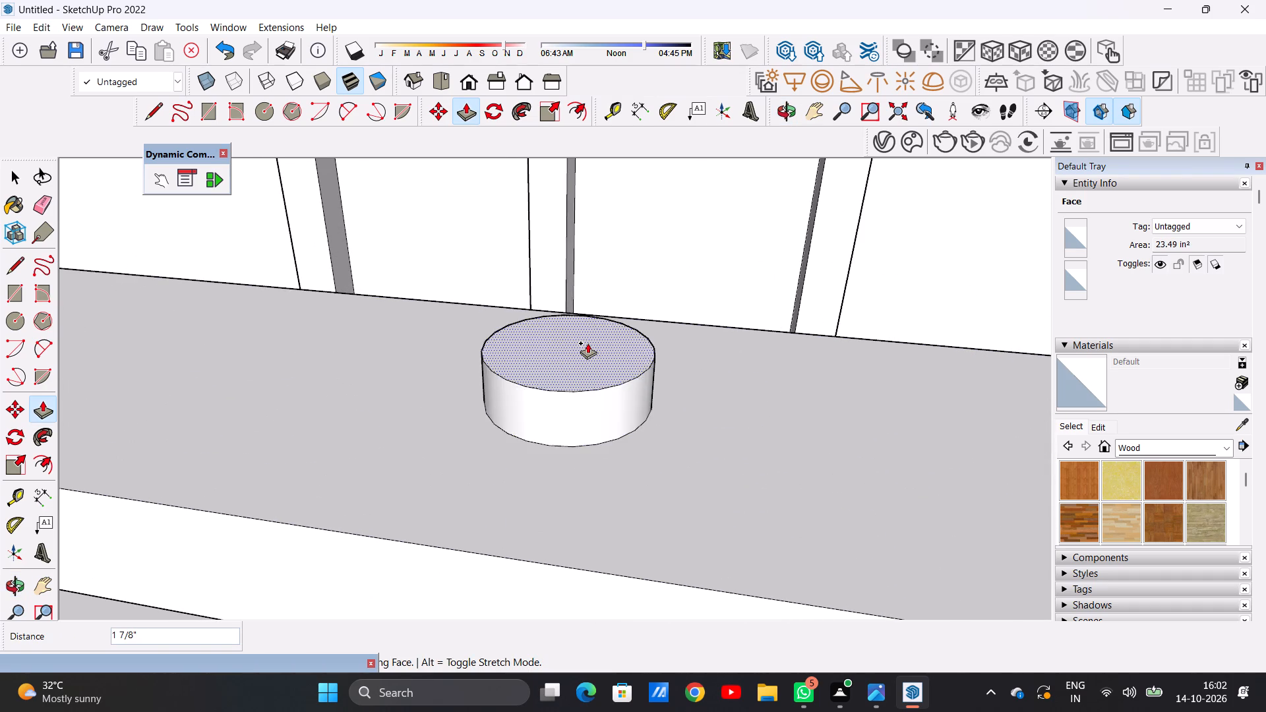
{"action": "scroll", "coordinate": [588, 343], "scroll_direction": "down", "scroll_amount": 19}
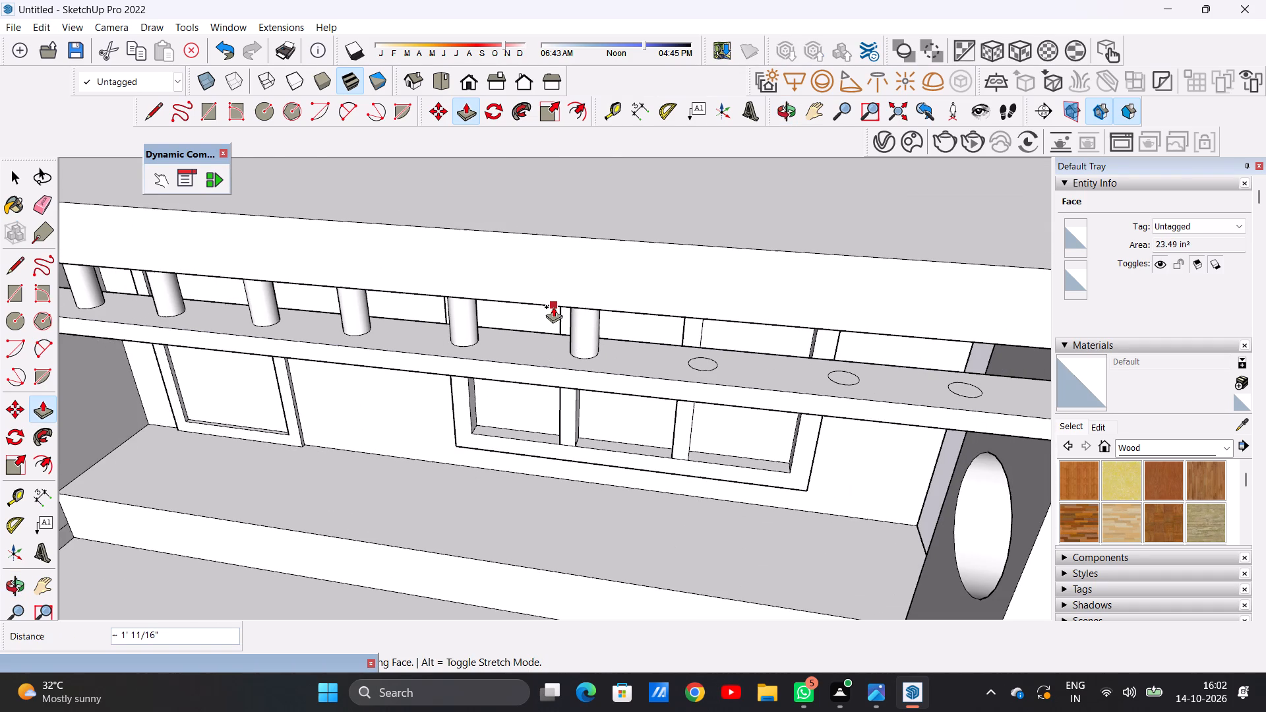
{"action": "left_click", "coordinate": [553, 307]}
Extrude the following two circles on the porch beam about 1' 11/16" up to the roof slab.
{"action": "middle_click_drag", "start_coordinate": [568, 338], "coordinate": [574, 291]}
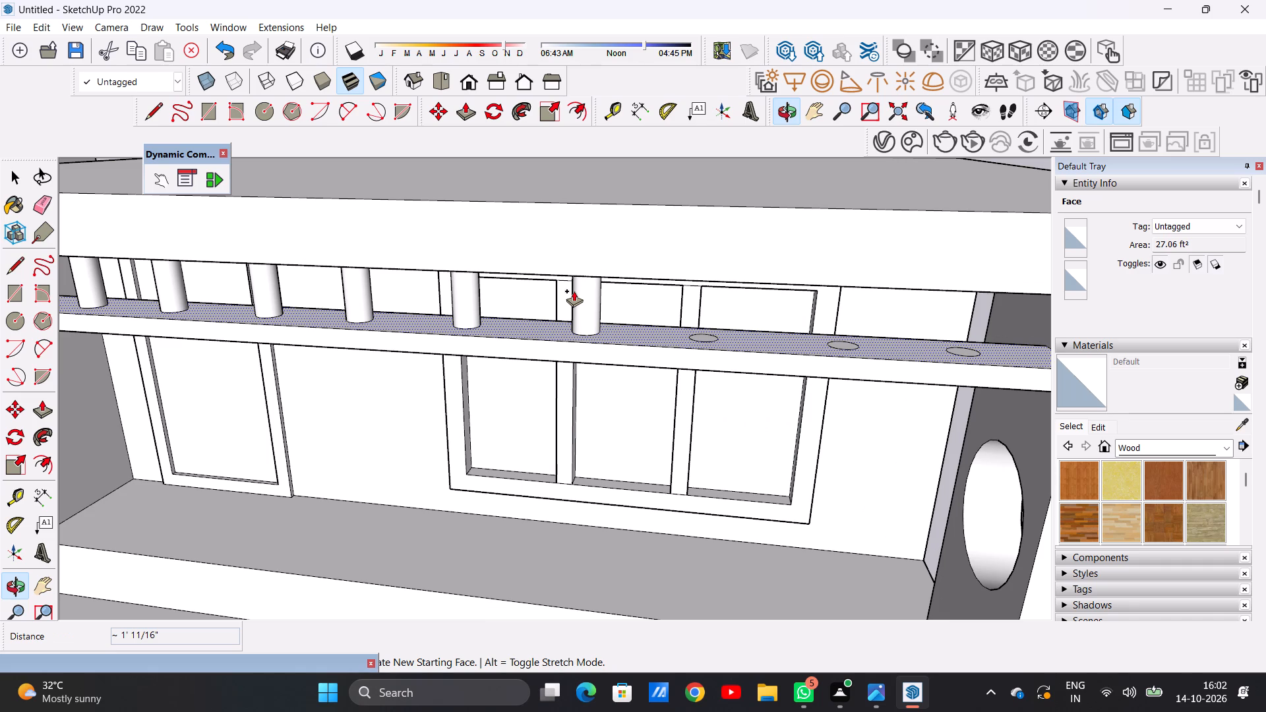
{"action": "scroll", "coordinate": [466, 322], "scroll_direction": "down", "scroll_amount": 5}
{"action": "scroll", "coordinate": [639, 322], "scroll_direction": "up", "scroll_amount": 6}
{"action": "middle_click_drag", "start_coordinate": [624, 322], "coordinate": [615, 385]}
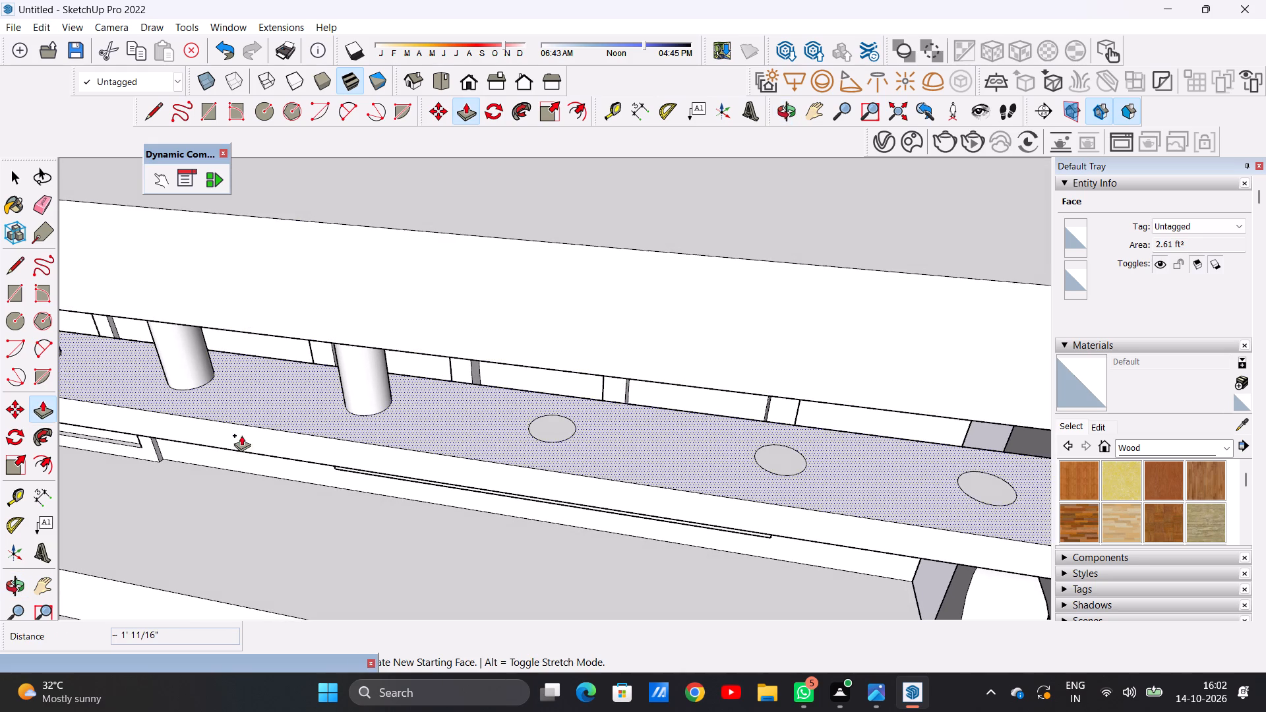
{"action": "scroll", "coordinate": [558, 431], "scroll_direction": "up", "scroll_amount": 6}
{"action": "left_click", "coordinate": [558, 431]}
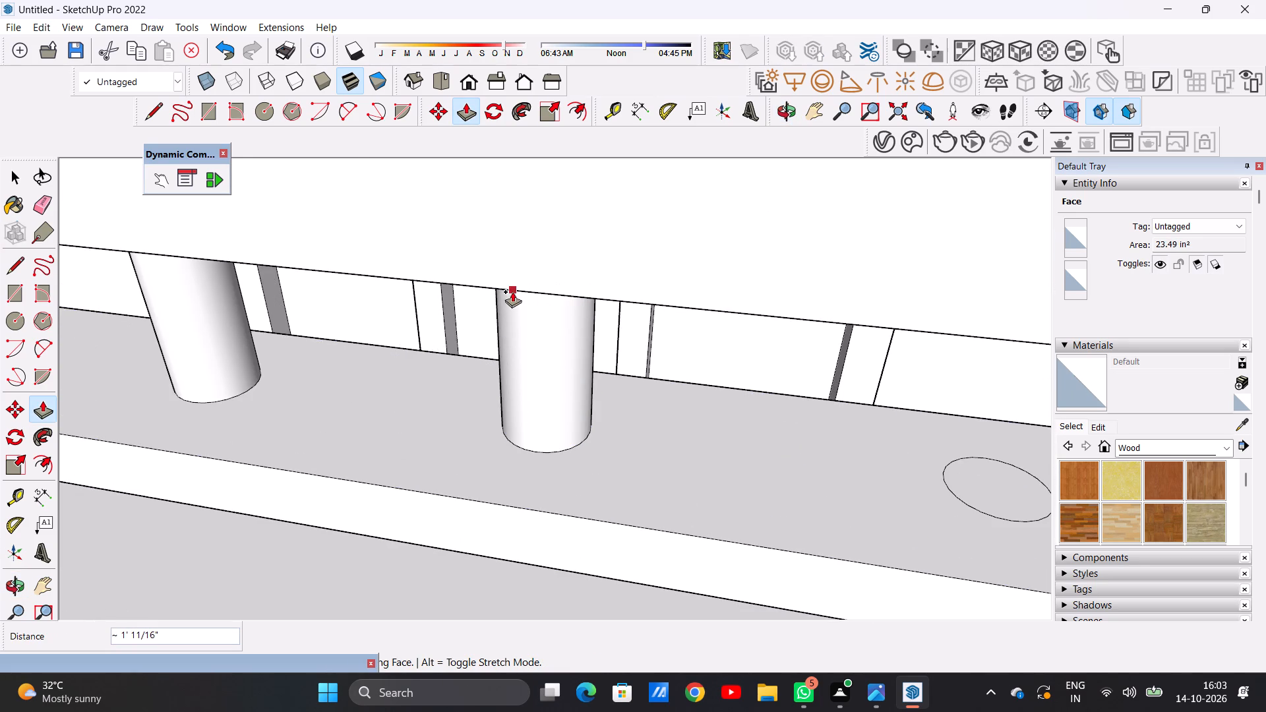
{"action": "left_click", "coordinate": [512, 291]}
{"action": "scroll", "coordinate": [536, 419], "scroll_direction": "down", "scroll_amount": 17}
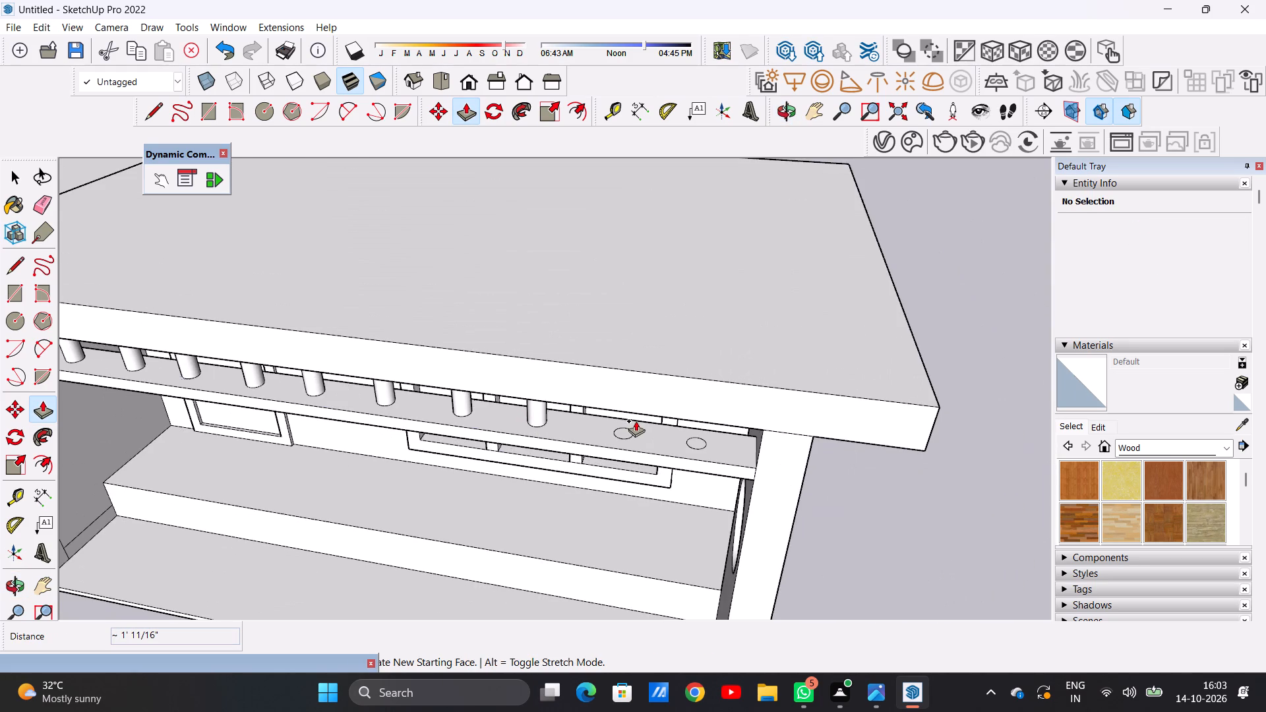
{"action": "scroll", "coordinate": [636, 421], "scroll_direction": "up", "scroll_amount": 14}
{"action": "left_click", "coordinate": [605, 450]}
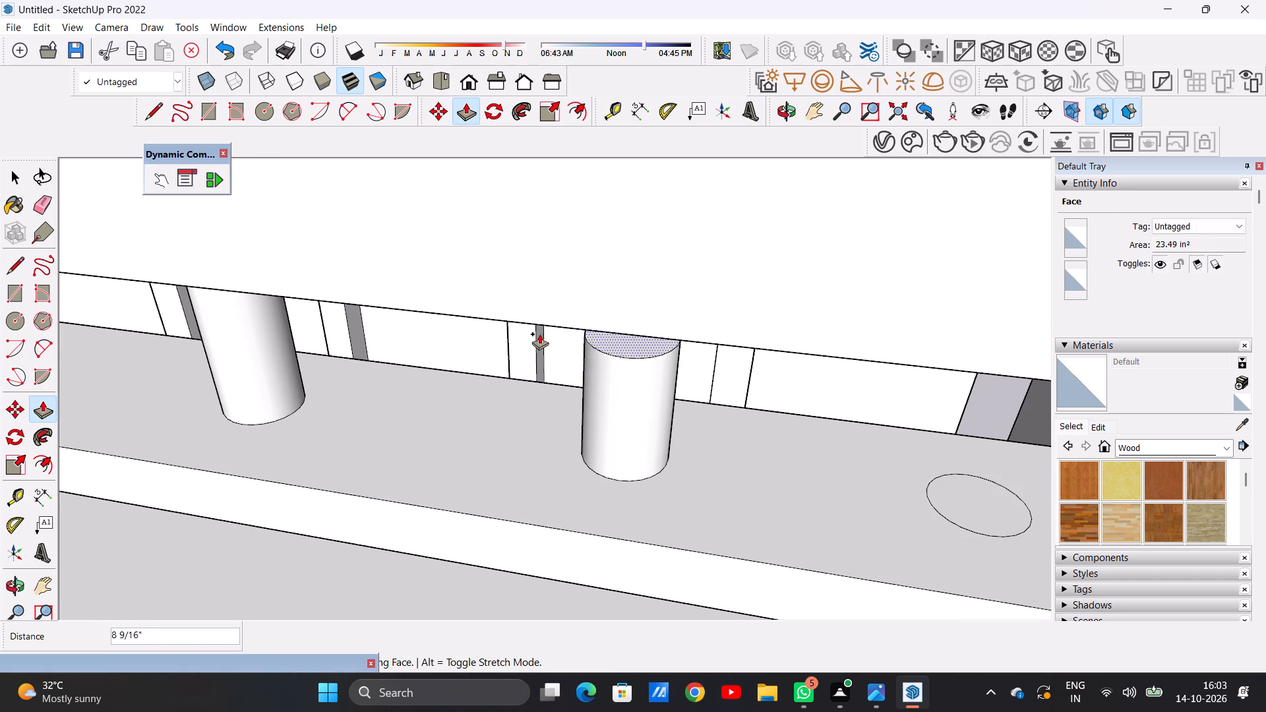
{"action": "left_click", "coordinate": [565, 331]}
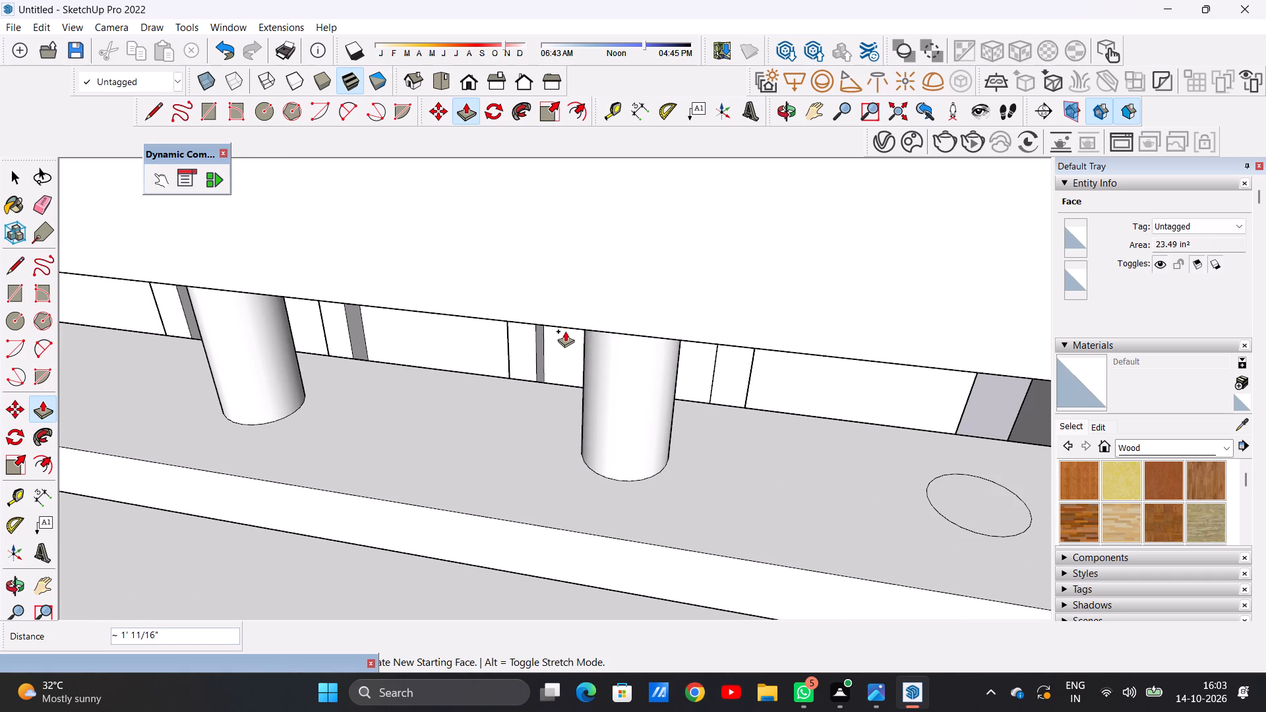
Extrude the last circle, nearest the end pillar, about 1' 11/16" up to the roof slab.
{"action": "scroll", "coordinate": [630, 415], "scroll_direction": "down", "scroll_amount": 4}
{"action": "scroll", "coordinate": [878, 461], "scroll_direction": "up", "scroll_amount": 6}
{"action": "left_click", "coordinate": [862, 472]}
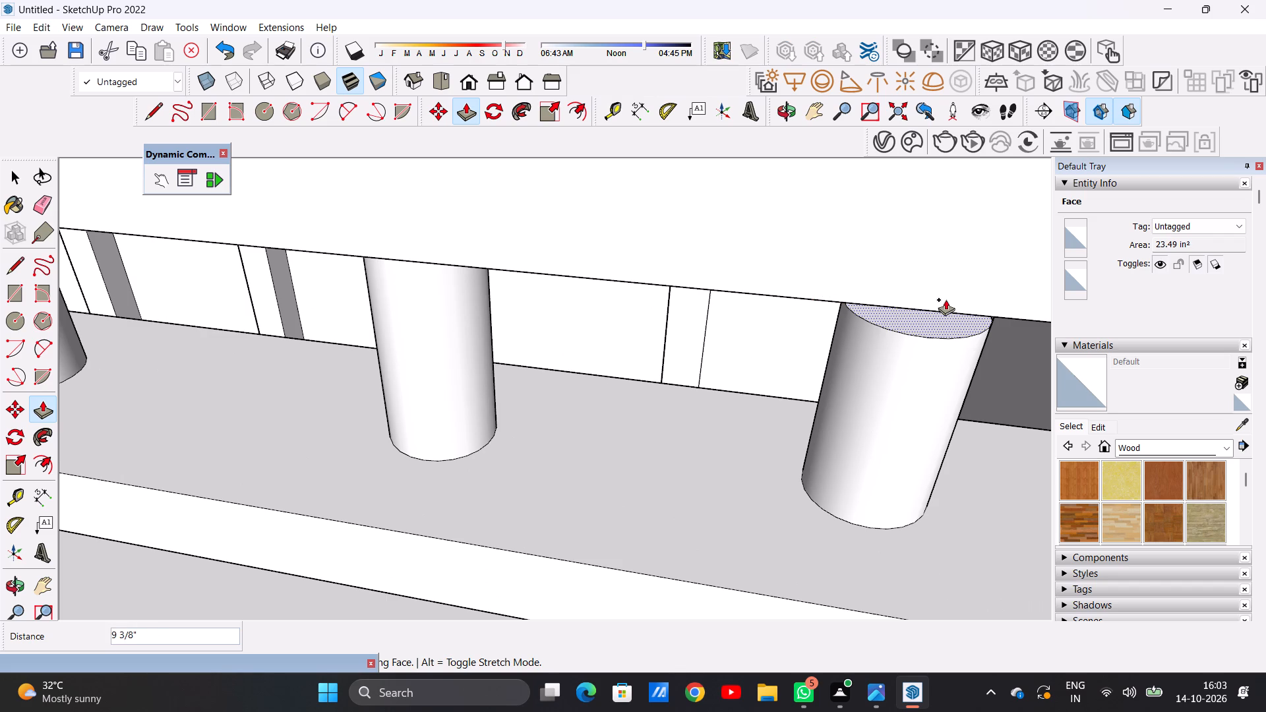
{"action": "left_click", "coordinate": [979, 311]}
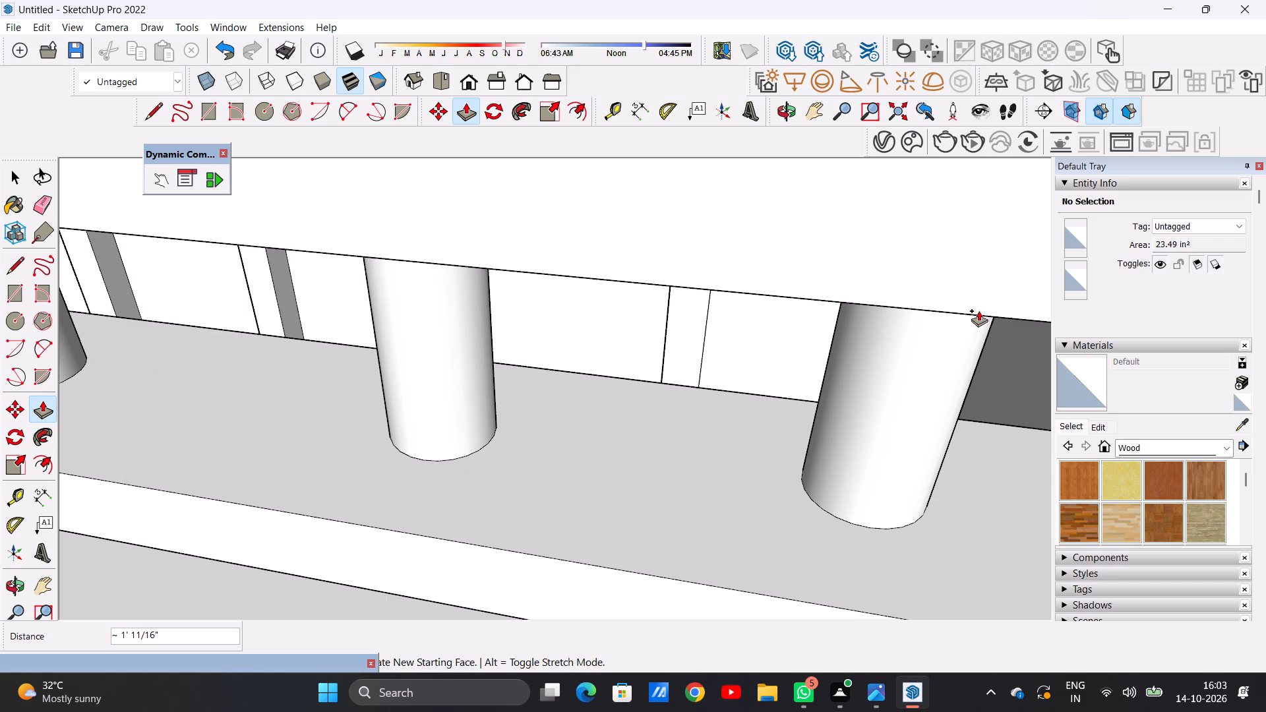
{"action": "key", "text": "space"}
Examine the row of cylindrical balusters and the porch front from several angles.
{"action": "scroll", "coordinate": [473, 429], "scroll_direction": "down", "scroll_amount": 5}
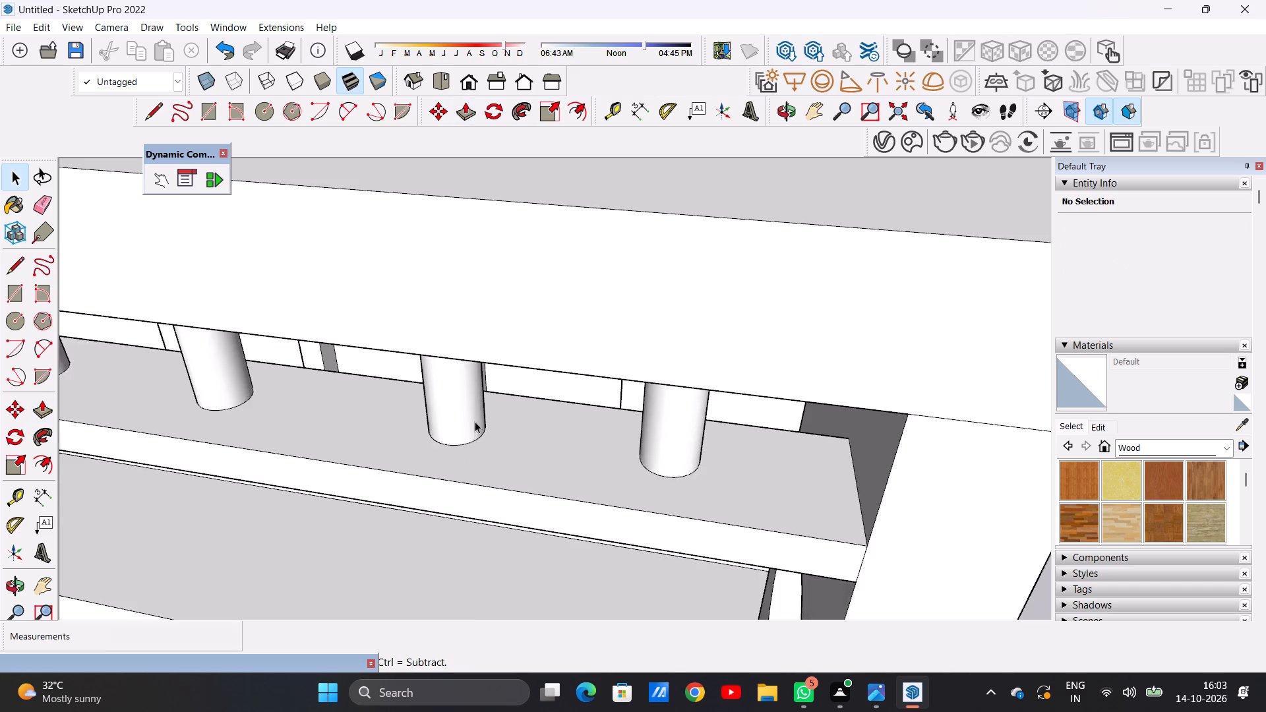
{"action": "scroll", "coordinate": [475, 421], "scroll_direction": "down", "scroll_amount": 14}
{"action": "middle_click_drag", "start_coordinate": [482, 409], "coordinate": [504, 264]}
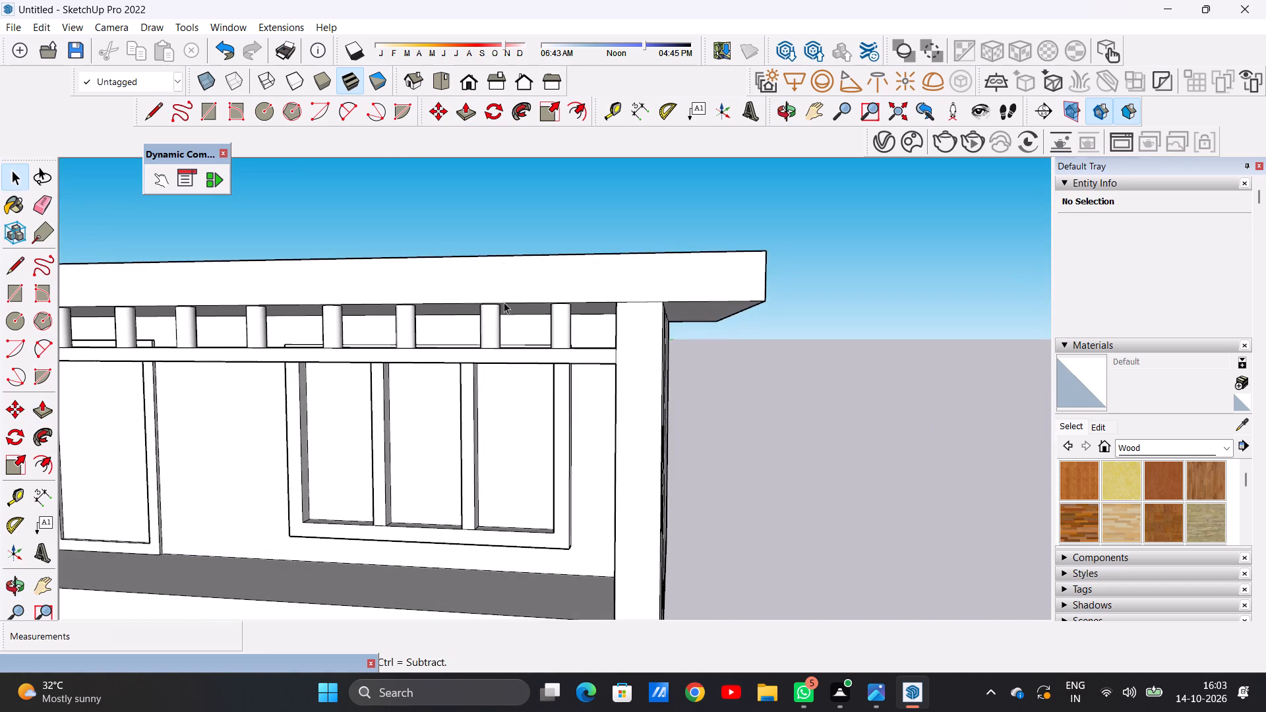
{"action": "scroll", "coordinate": [545, 390], "scroll_direction": "down", "scroll_amount": 10}
{"action": "scroll", "coordinate": [409, 391], "scroll_direction": "up", "scroll_amount": 3}
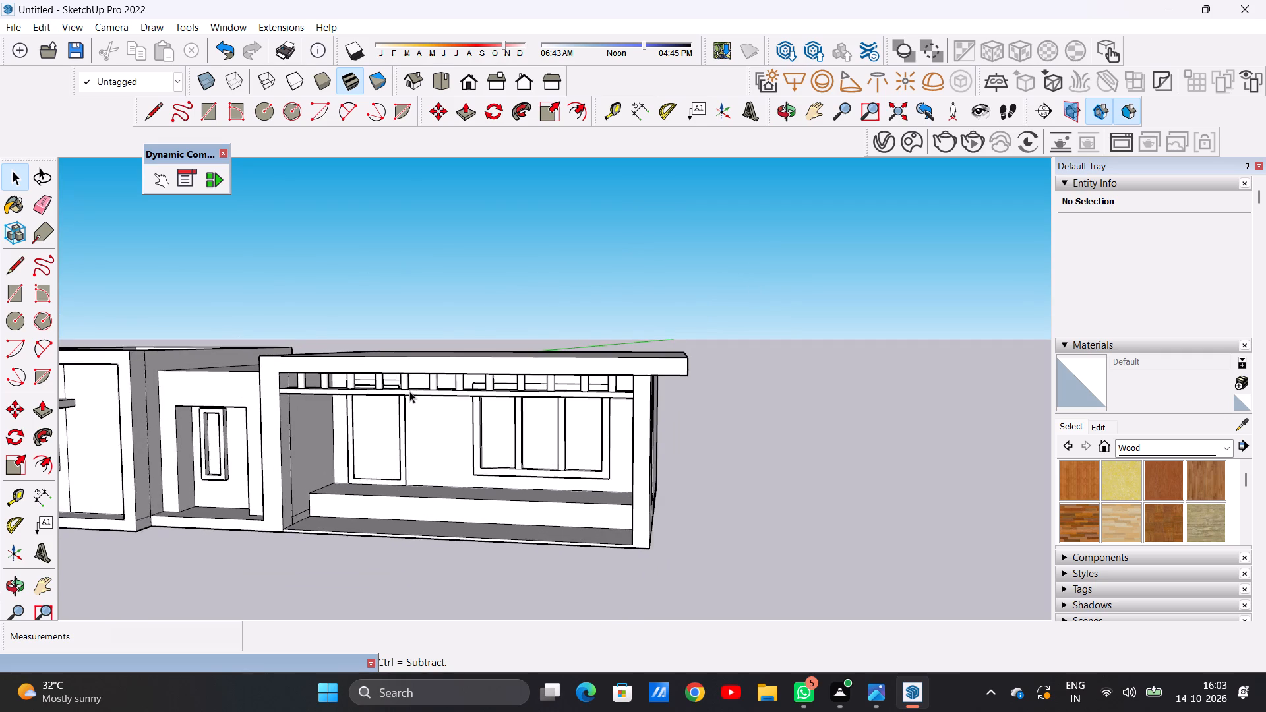
{"action": "middle_click_drag", "start_coordinate": [409, 392], "coordinate": [432, 386]}
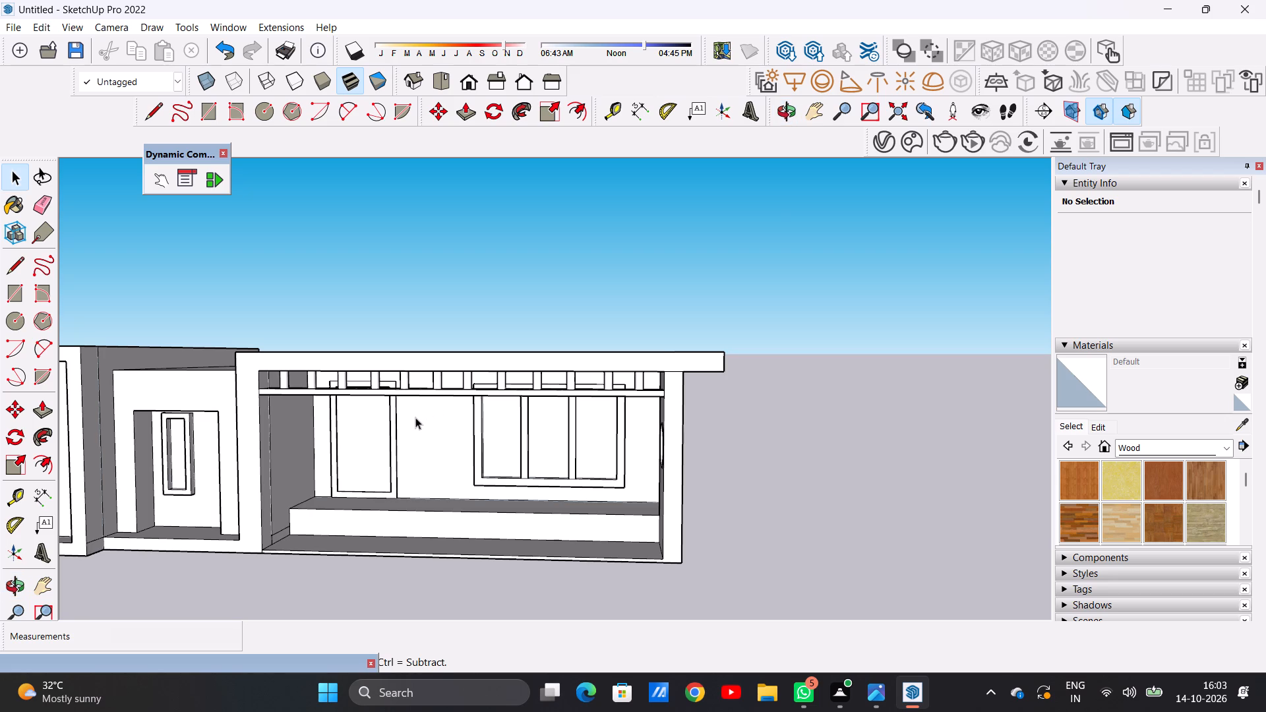
{"action": "scroll", "coordinate": [576, 504], "scroll_direction": "down", "scroll_amount": 1}
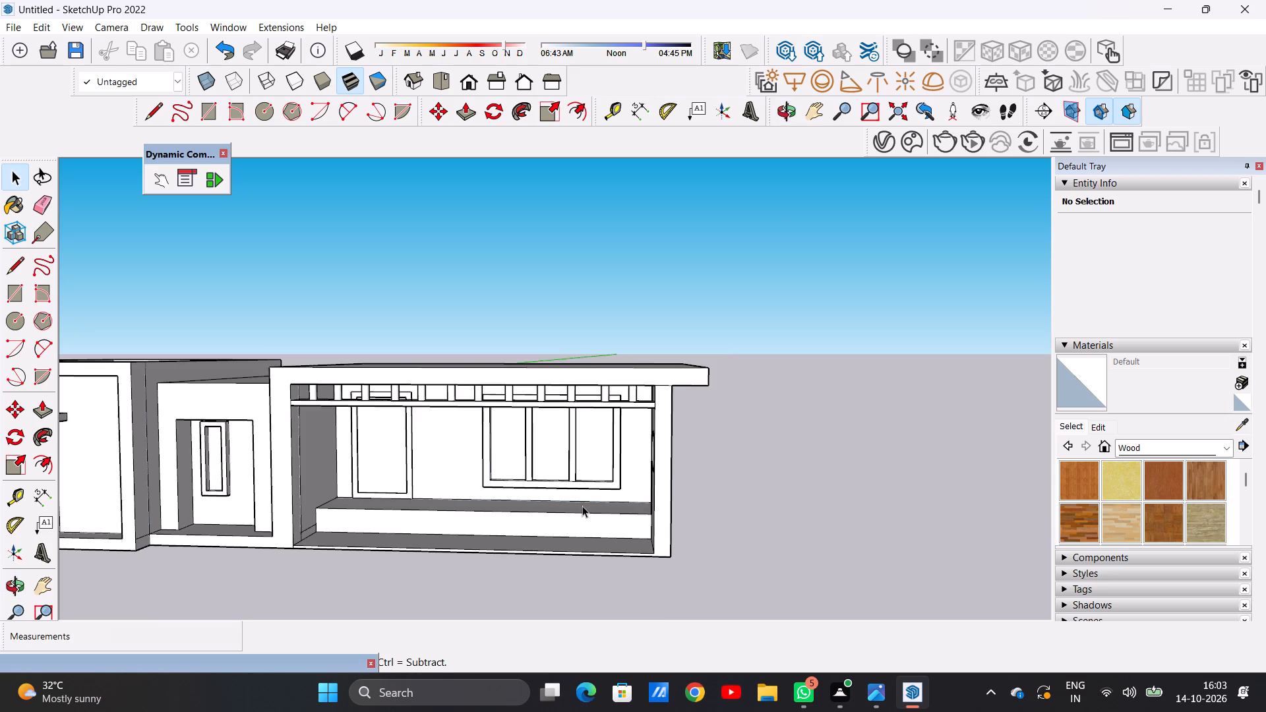
{"action": "scroll", "coordinate": [590, 515], "scroll_direction": "up", "scroll_amount": 3}
{"action": "middle_click_drag", "start_coordinate": [604, 519], "coordinate": [639, 648]}
{"action": "scroll", "coordinate": [644, 527], "scroll_direction": "up", "scroll_amount": 2}
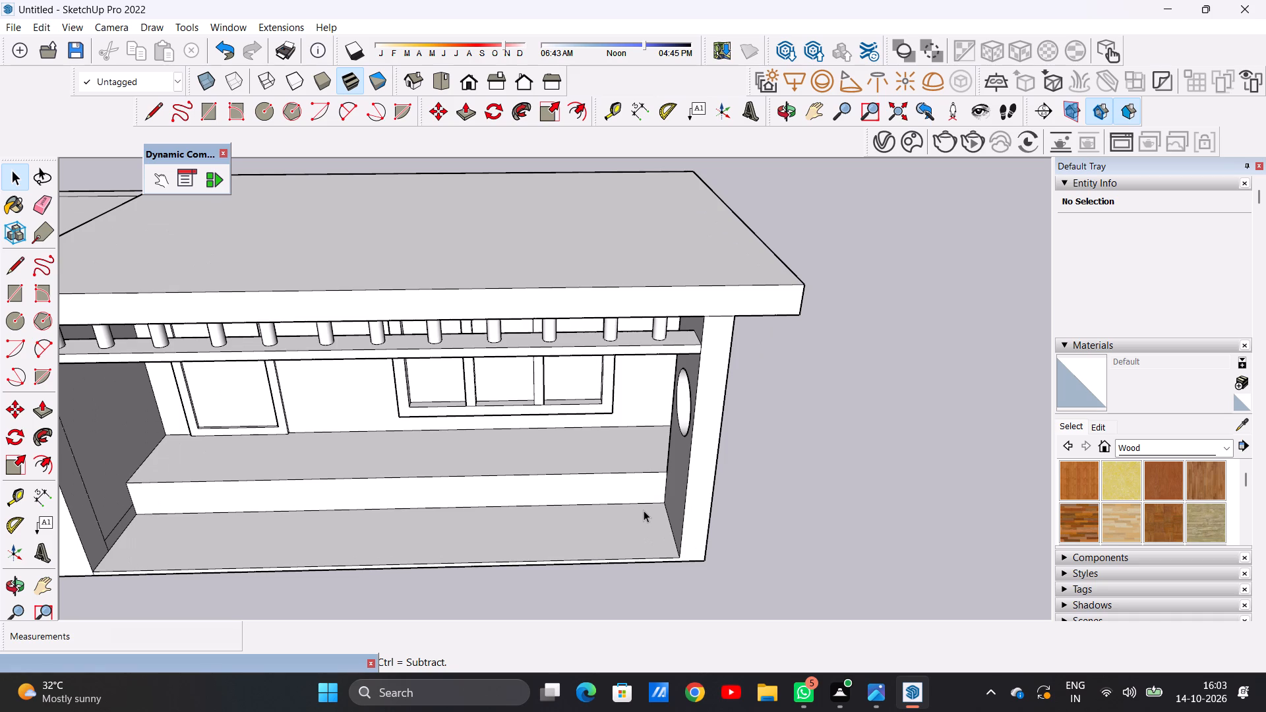
{"action": "middle_click_drag", "start_coordinate": [644, 510], "coordinate": [644, 552]}
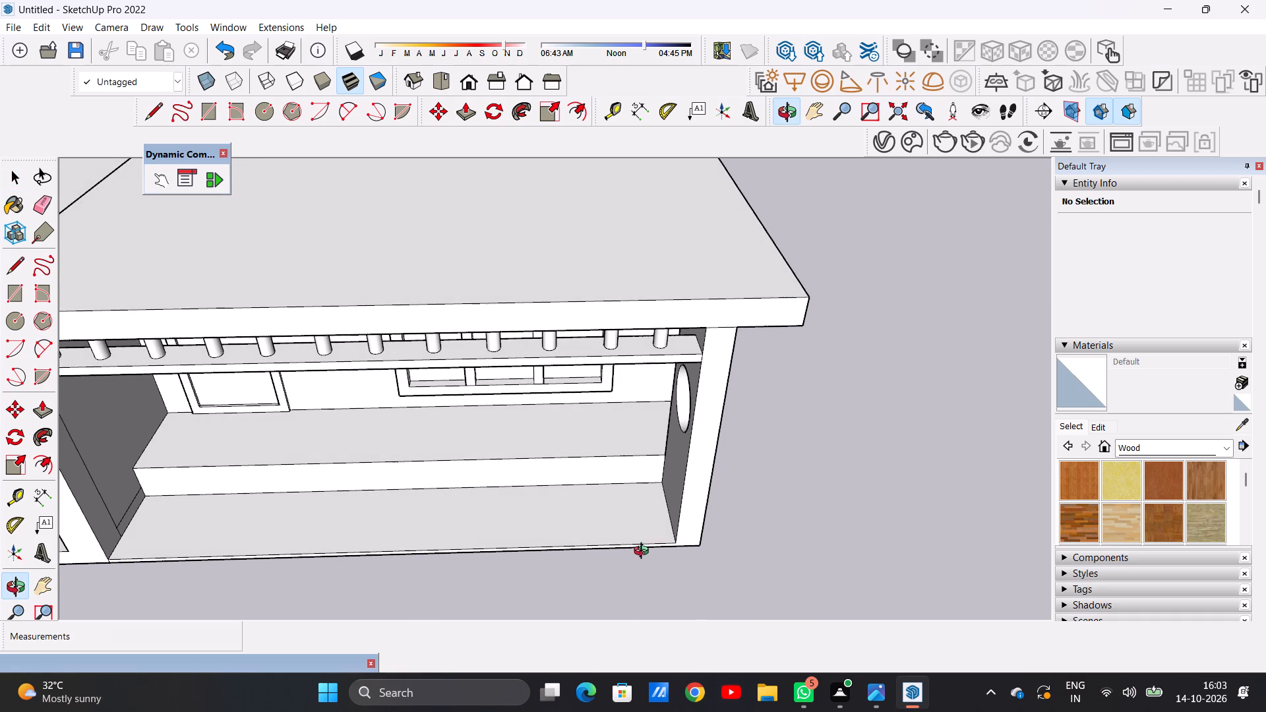
{"action": "middle_click_drag", "start_coordinate": [644, 552], "coordinate": [630, 498]}
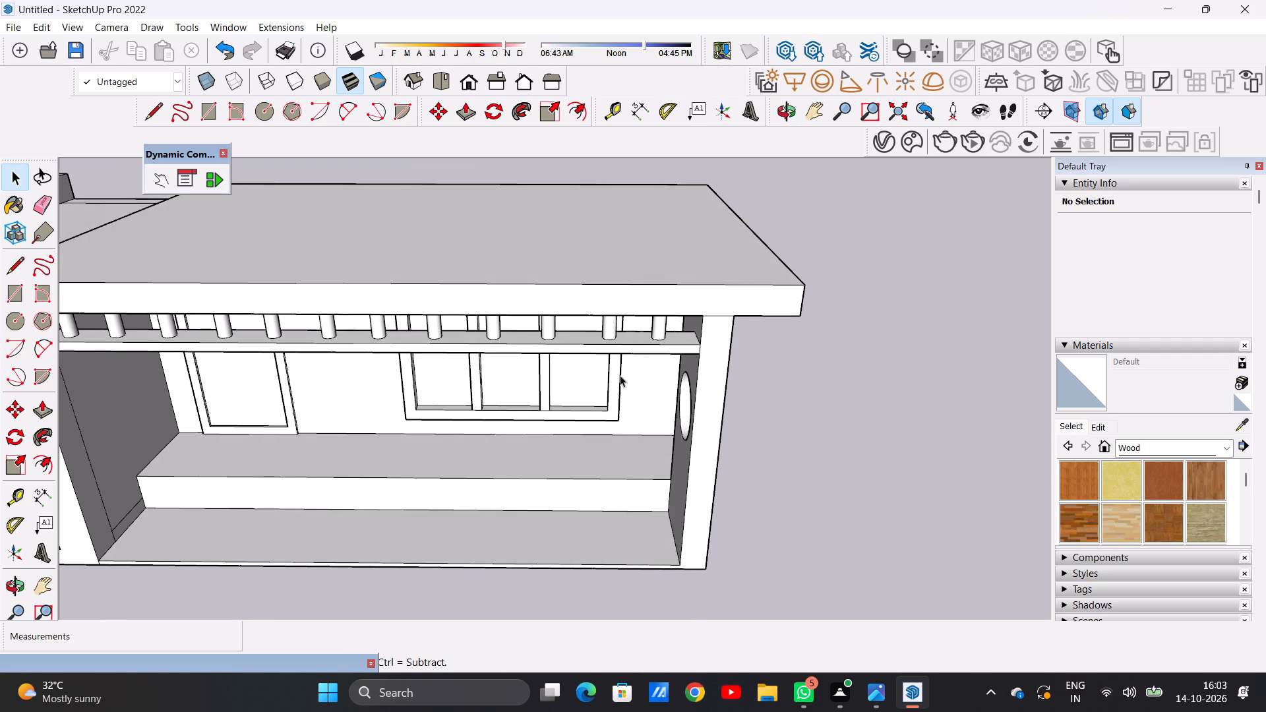
{"action": "middle_click_drag", "start_coordinate": [618, 471], "coordinate": [622, 355]}
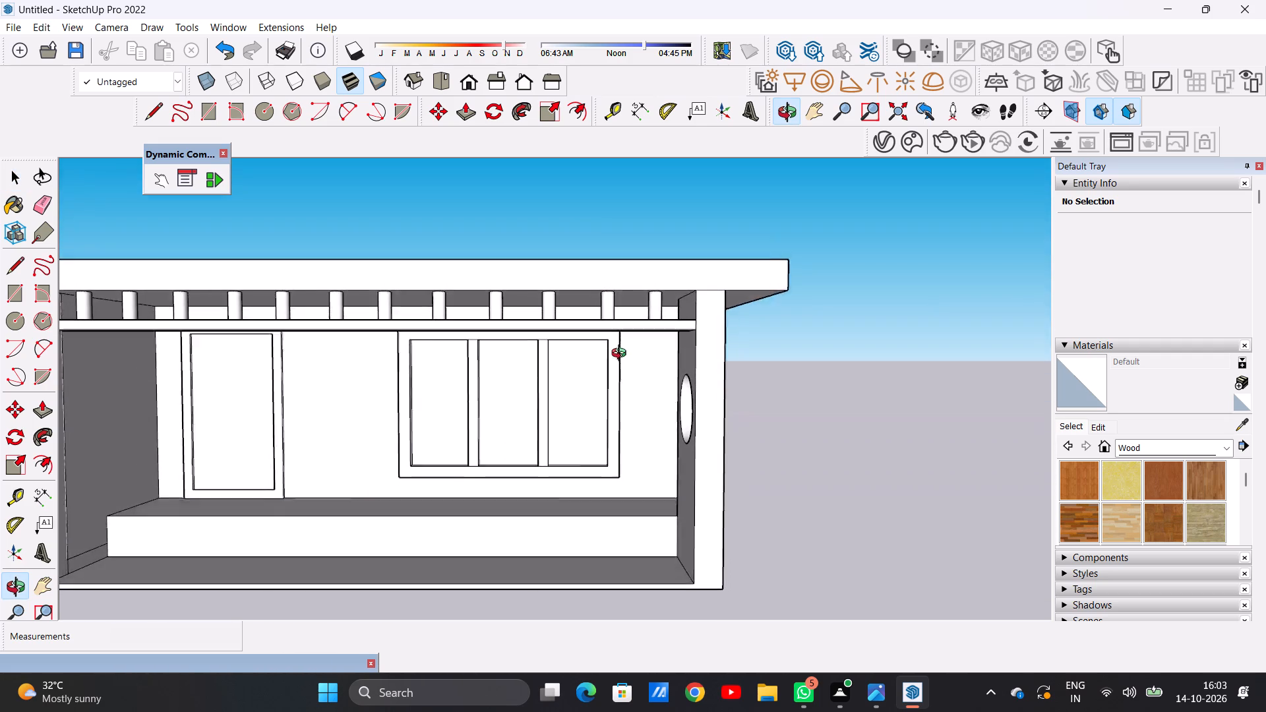
{"action": "middle_click_drag", "start_coordinate": [622, 355], "coordinate": [605, 418]}
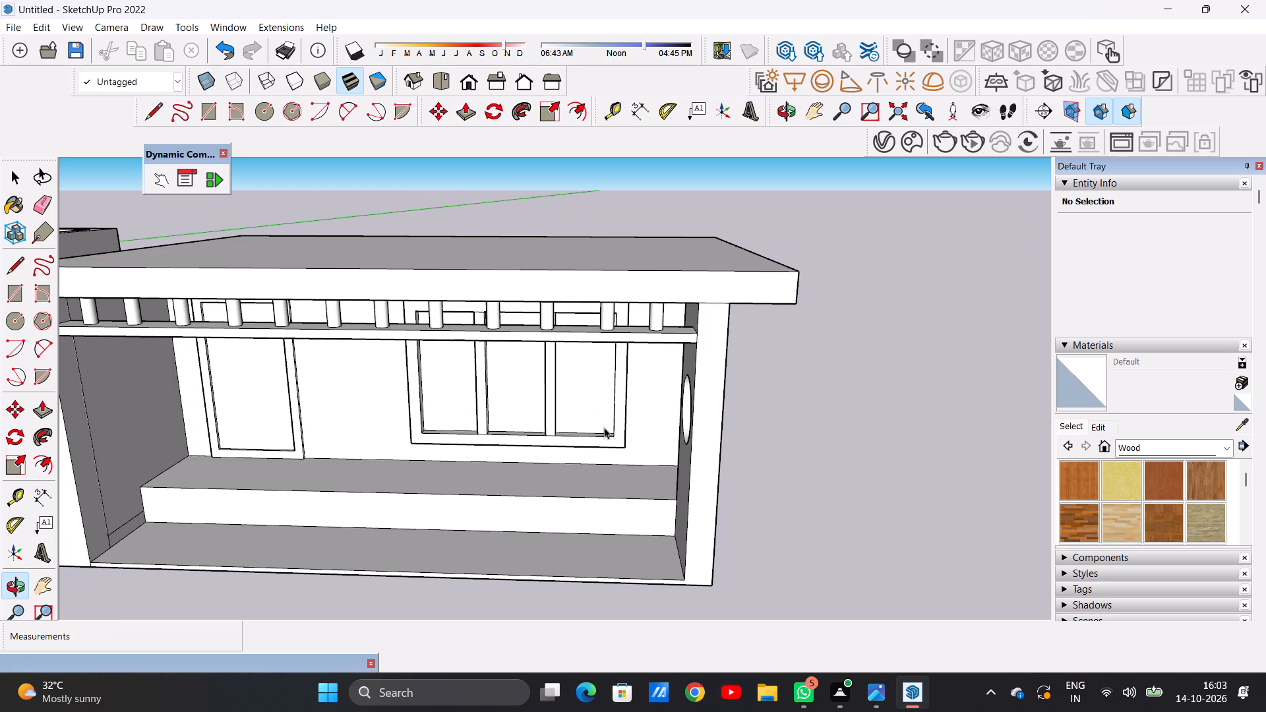
{"action": "middle_click_drag", "start_coordinate": [618, 466], "coordinate": [655, 341]}
{"action": "middle_click_drag", "start_coordinate": [657, 374], "coordinate": [633, 546]}
Draw a vertical line about 9' 1 7/8" long on the end pillar's inner face, from the beam's lower corner to the porch floor.
{"action": "scroll", "coordinate": [649, 547], "scroll_direction": "up", "scroll_amount": 3}
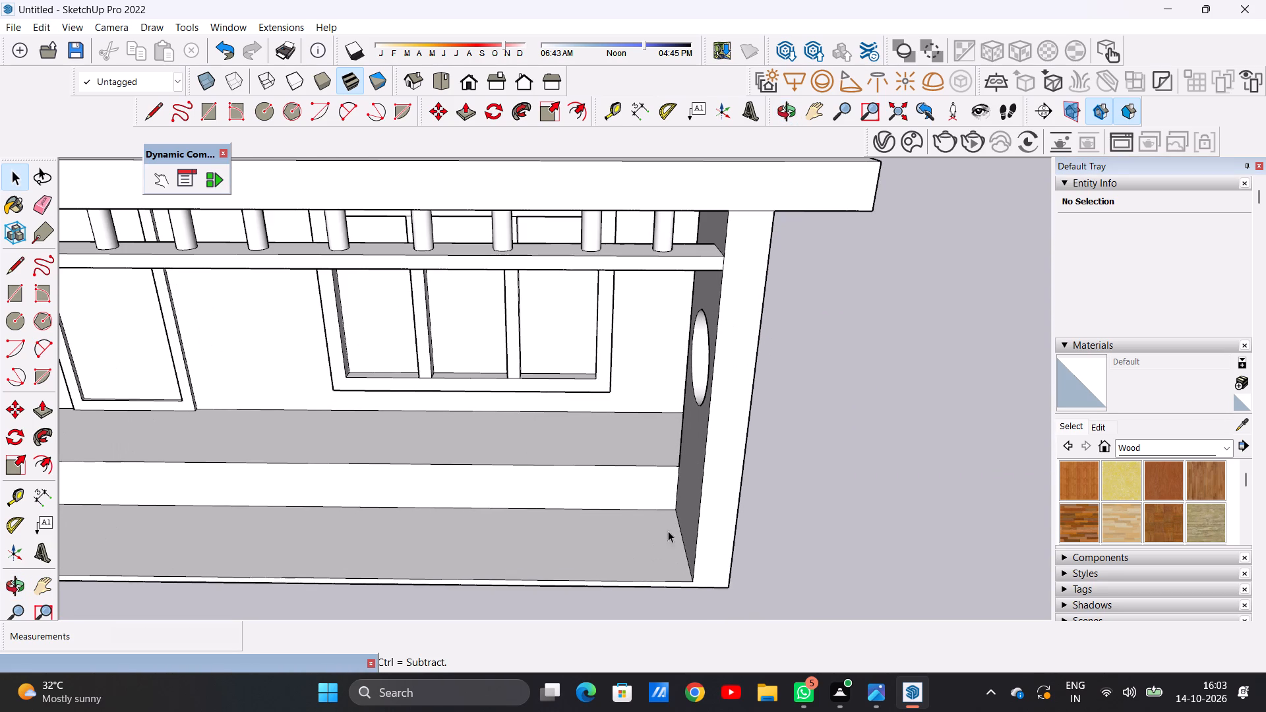
{"action": "middle_click_drag", "start_coordinate": [634, 418], "coordinate": [787, 305]}
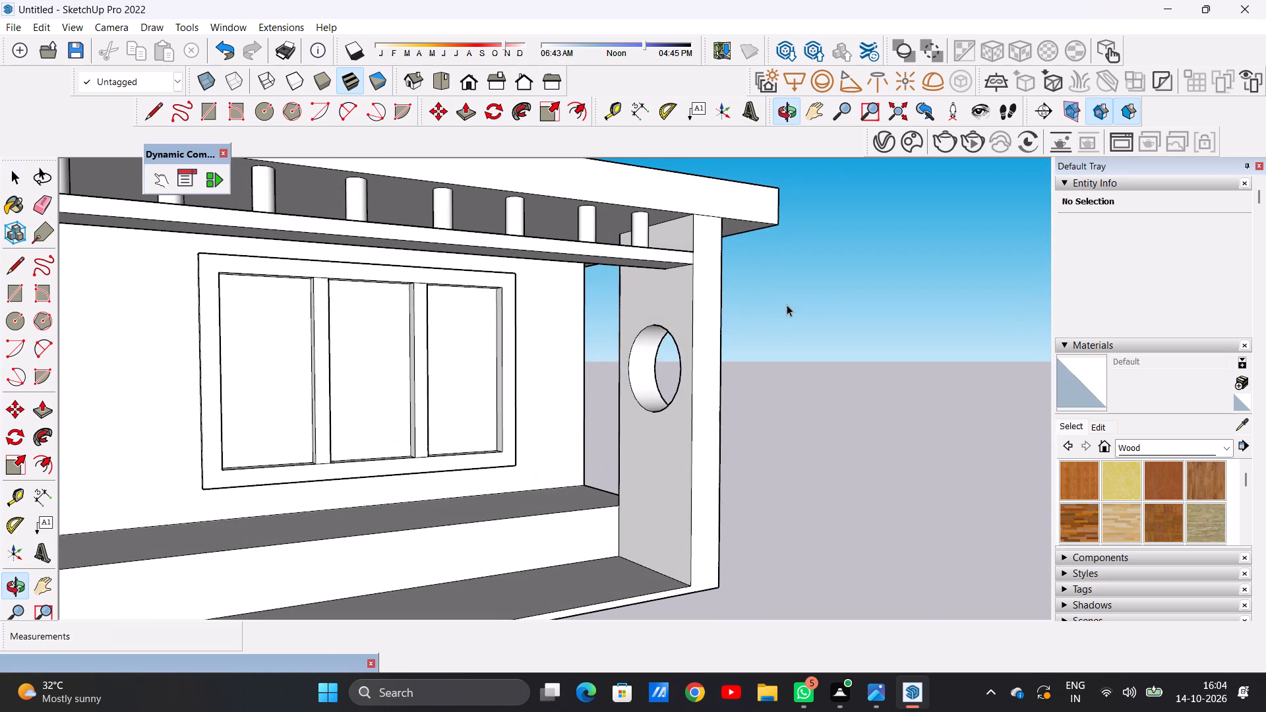
{"action": "key", "text": "l"}
{"action": "scroll", "coordinate": [651, 305], "scroll_direction": "up", "scroll_amount": 9}
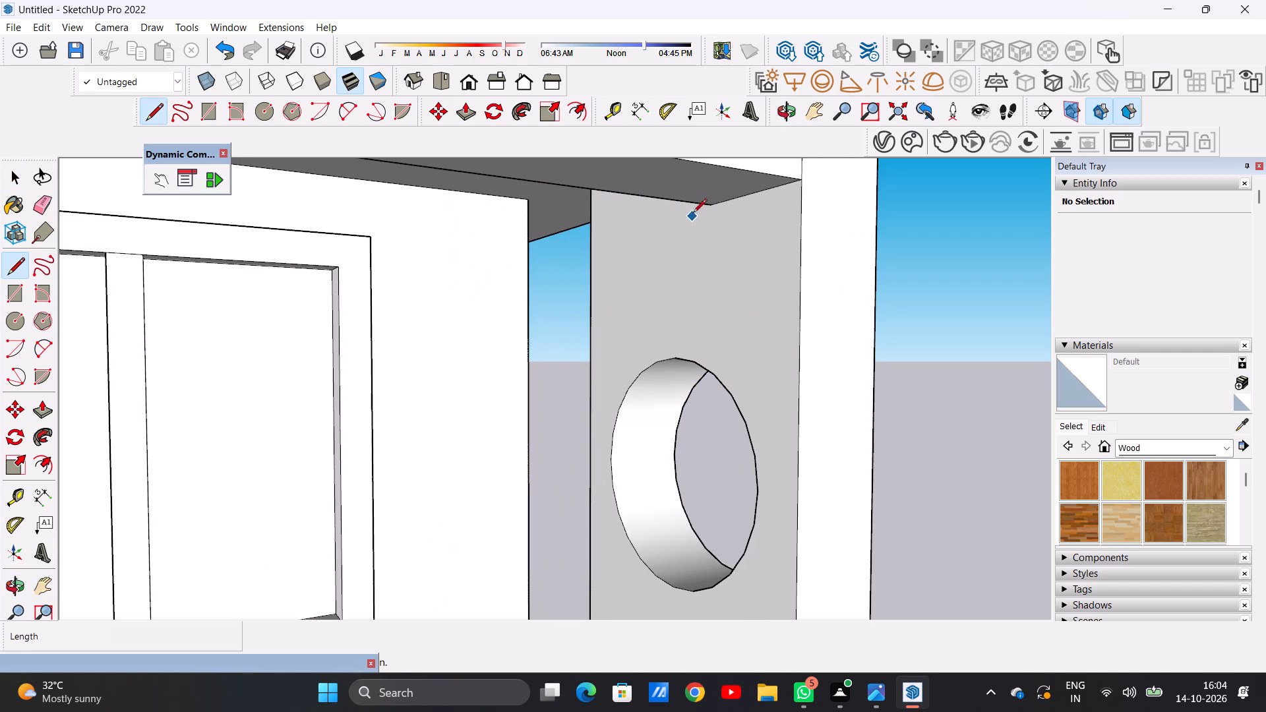
{"action": "left_click", "coordinate": [715, 203]}
{"action": "scroll", "coordinate": [702, 285], "scroll_direction": "down", "scroll_amount": 12}
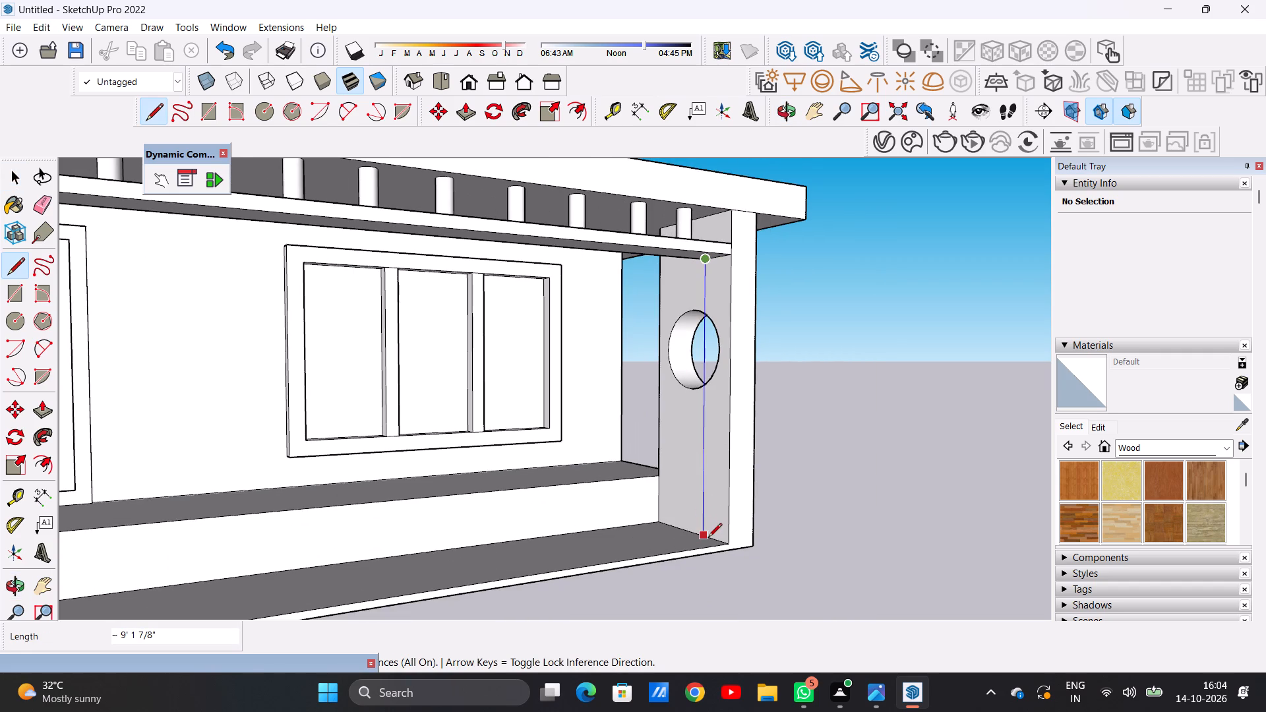
{"action": "left_click", "coordinate": [706, 537]}
Draw a line about 8' 7 13/16" long across the lower porch floor, from the vertical line's foot along the red axis.
{"action": "middle_click_drag", "start_coordinate": [678, 525], "coordinate": [588, 631]}
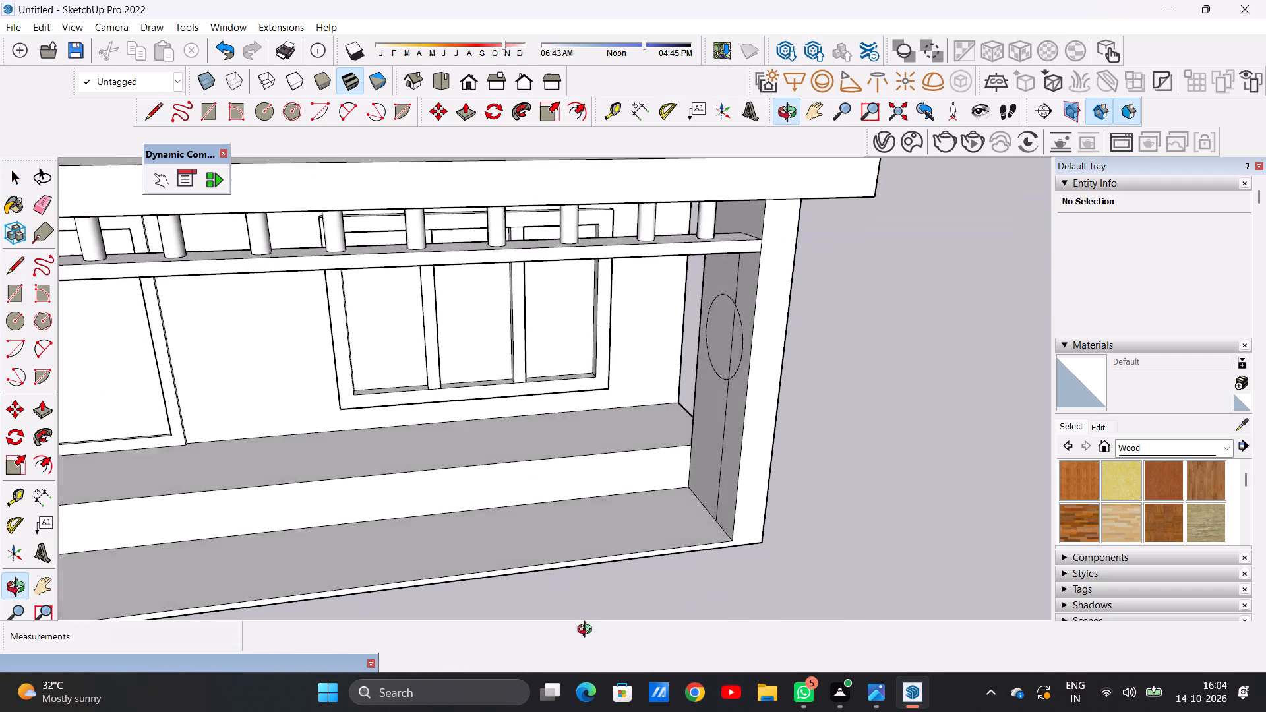
{"action": "middle_click_drag", "start_coordinate": [588, 631], "coordinate": [576, 657]}
{"action": "scroll", "coordinate": [700, 519], "scroll_direction": "up", "scroll_amount": 6}
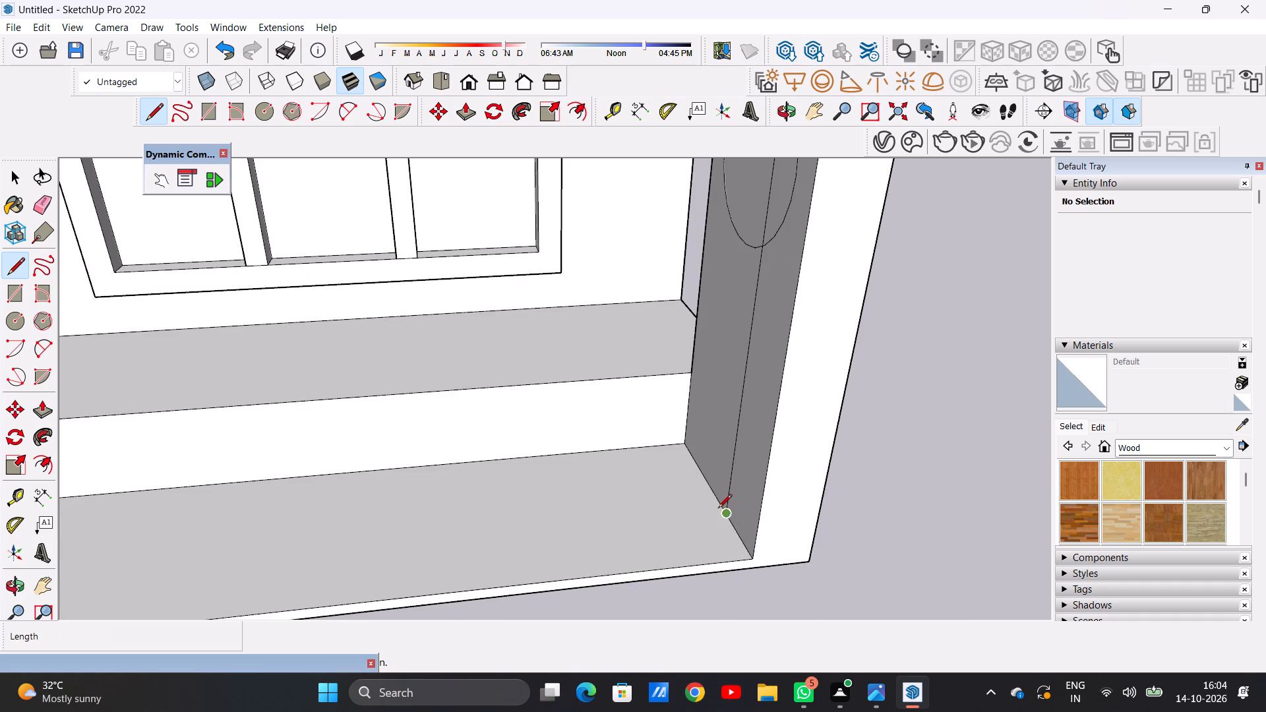
{"action": "left_click", "coordinate": [718, 509]}
{"action": "left_click", "coordinate": [229, 561]}
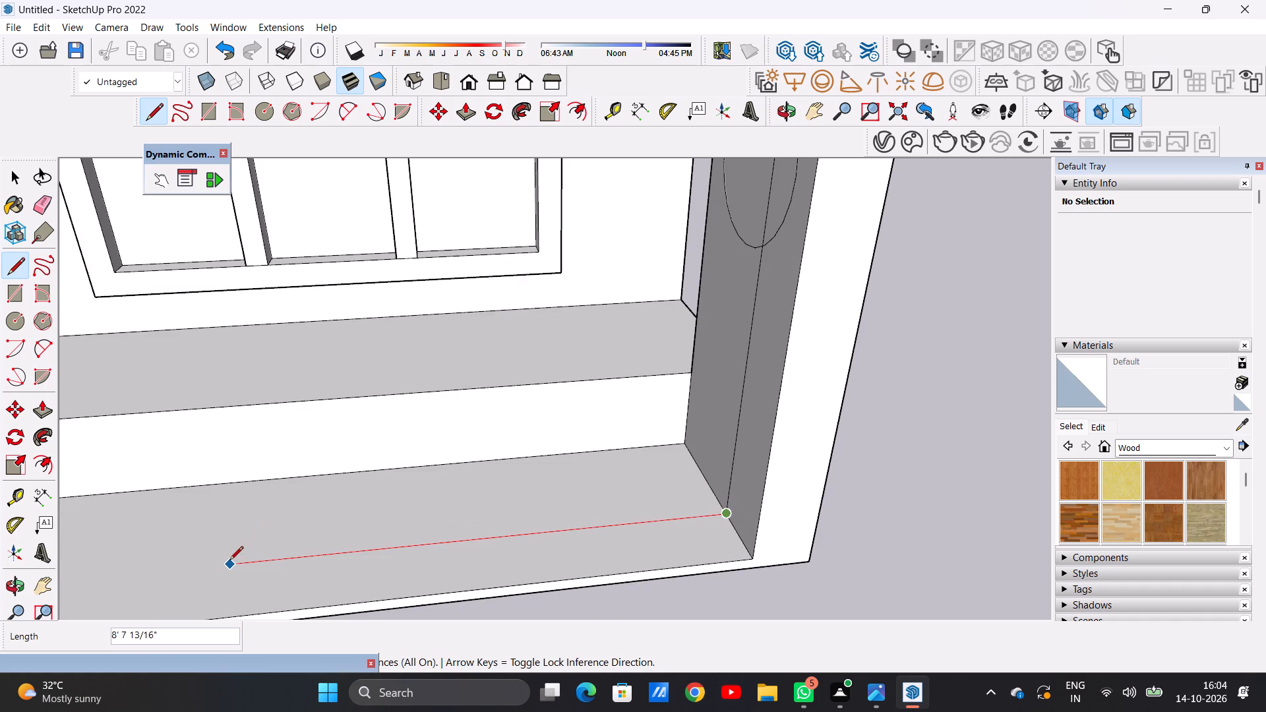
{"action": "key", "text": "space"}
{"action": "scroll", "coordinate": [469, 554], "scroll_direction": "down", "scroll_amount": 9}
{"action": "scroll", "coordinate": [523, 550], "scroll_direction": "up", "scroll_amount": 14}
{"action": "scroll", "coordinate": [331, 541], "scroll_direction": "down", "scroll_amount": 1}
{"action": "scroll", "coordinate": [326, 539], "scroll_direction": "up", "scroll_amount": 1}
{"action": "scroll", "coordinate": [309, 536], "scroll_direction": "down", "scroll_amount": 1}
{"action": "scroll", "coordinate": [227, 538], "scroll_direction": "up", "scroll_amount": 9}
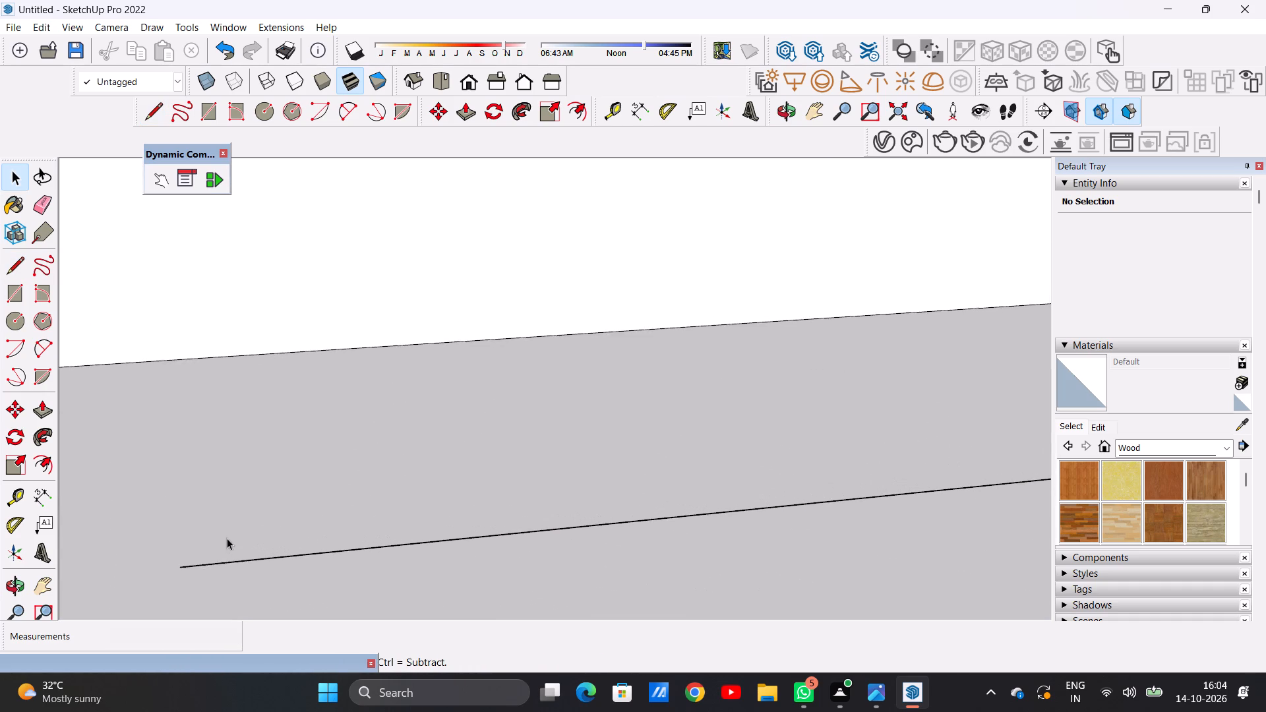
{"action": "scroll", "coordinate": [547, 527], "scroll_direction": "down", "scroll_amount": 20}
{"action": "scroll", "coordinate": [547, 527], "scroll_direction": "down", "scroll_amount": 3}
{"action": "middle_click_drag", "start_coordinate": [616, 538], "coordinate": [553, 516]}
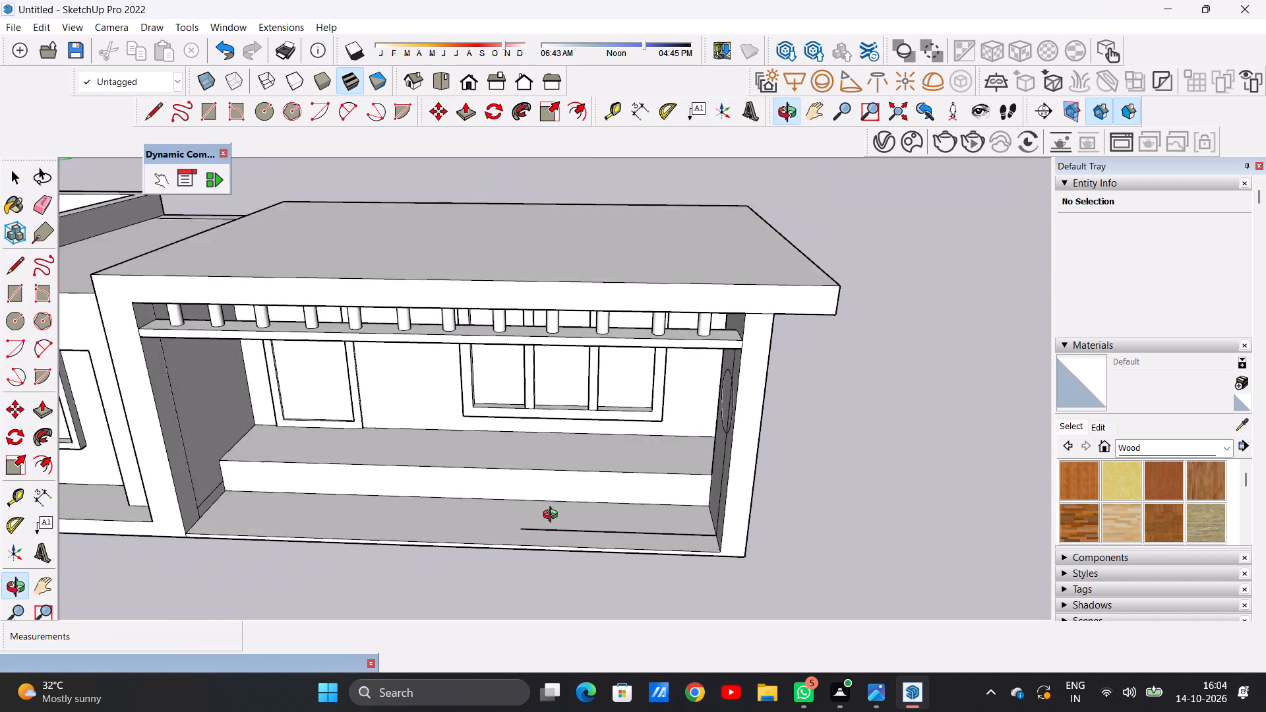
Examine the porch floor, its drawn line and the end pillar from several angles.
{"action": "middle_click_drag", "start_coordinate": [553, 516], "coordinate": [574, 574]}
{"action": "scroll", "coordinate": [675, 500], "scroll_direction": "up", "scroll_amount": 7}
{"action": "middle_click_drag", "start_coordinate": [669, 504], "coordinate": [827, 456]}
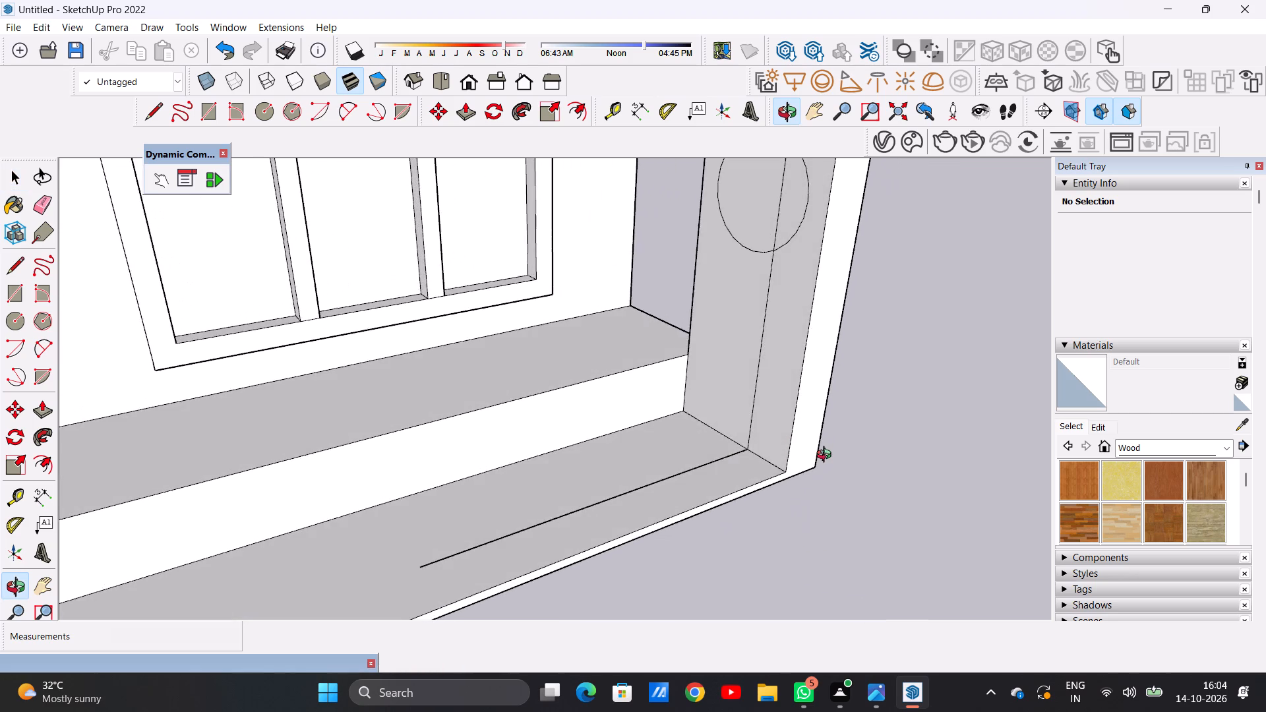
{"action": "middle_click_drag", "start_coordinate": [827, 456], "coordinate": [632, 485]}
{"action": "middle_click_drag", "start_coordinate": [702, 496], "coordinate": [731, 496]}
{"action": "scroll", "coordinate": [732, 498], "scroll_direction": "down", "scroll_amount": 5}
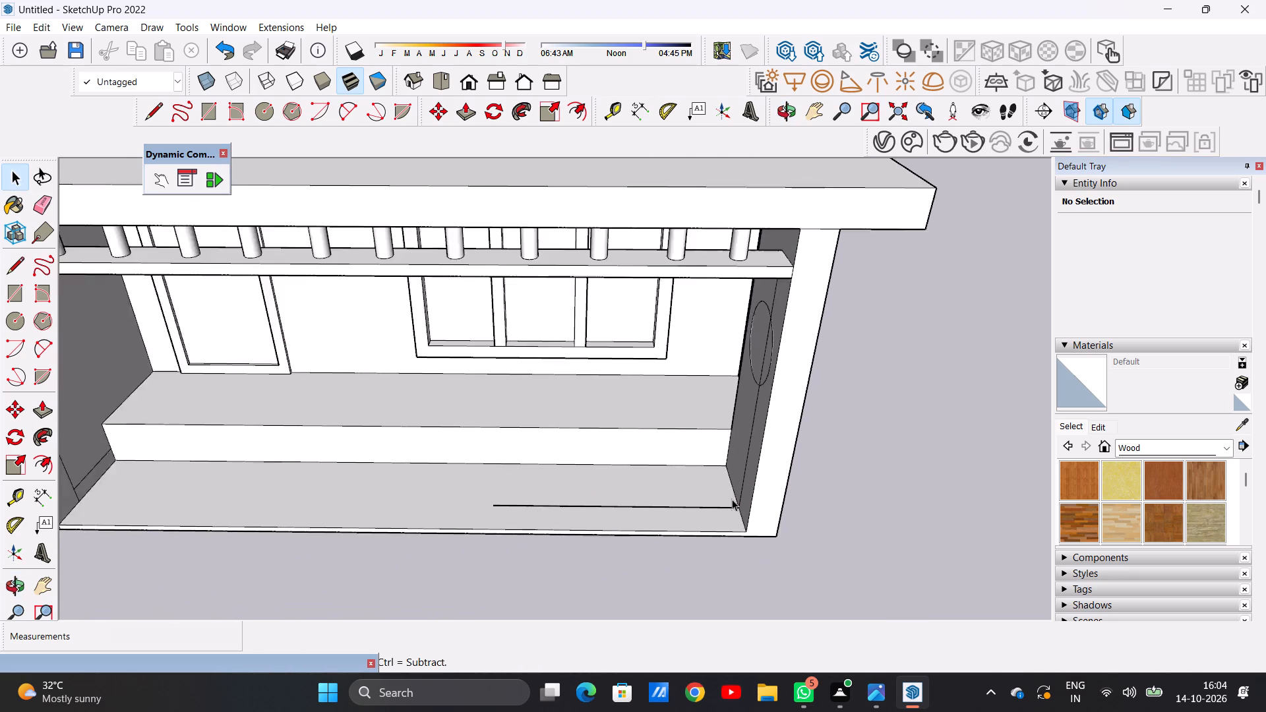
{"action": "scroll", "coordinate": [732, 499], "scroll_direction": "down", "scroll_amount": 4}
{"action": "middle_click_drag", "start_coordinate": [729, 505], "coordinate": [797, 272]}
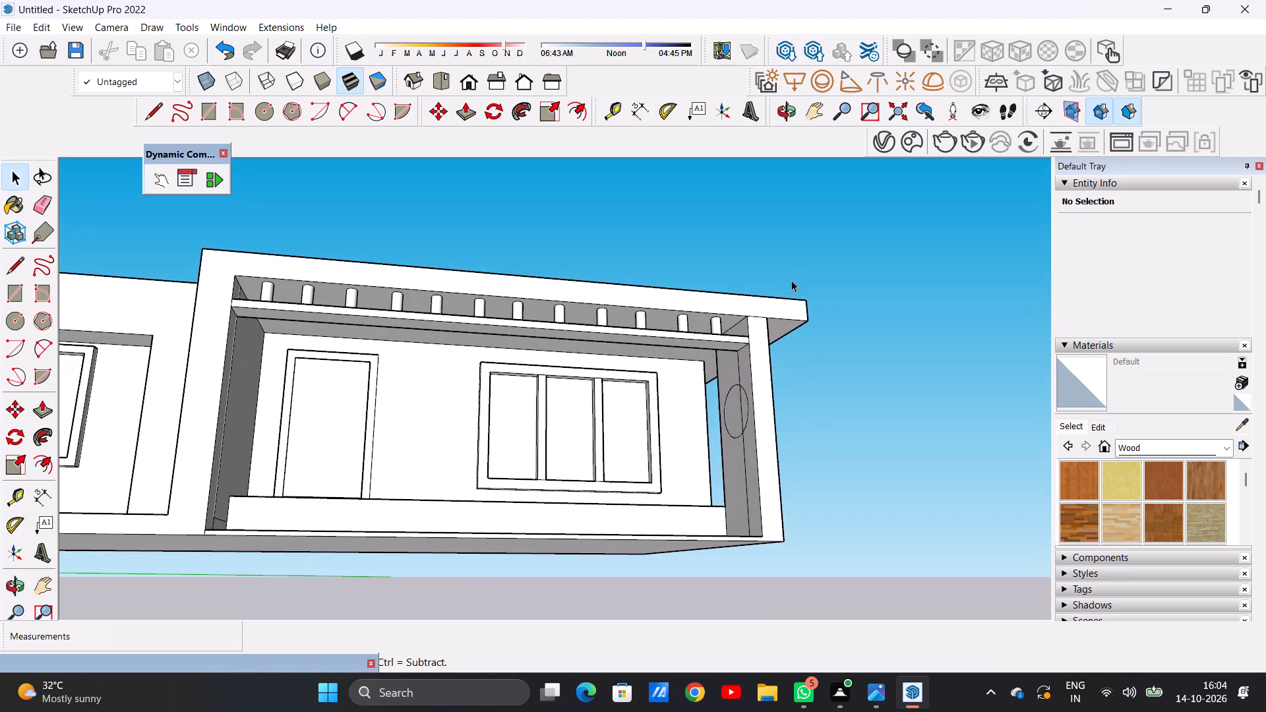
{"action": "scroll", "coordinate": [731, 369], "scroll_direction": "up", "scroll_amount": 6}
{"action": "scroll", "coordinate": [729, 377], "scroll_direction": "down", "scroll_amount": 13}
{"action": "middle_click_drag", "start_coordinate": [695, 448], "coordinate": [626, 630]}
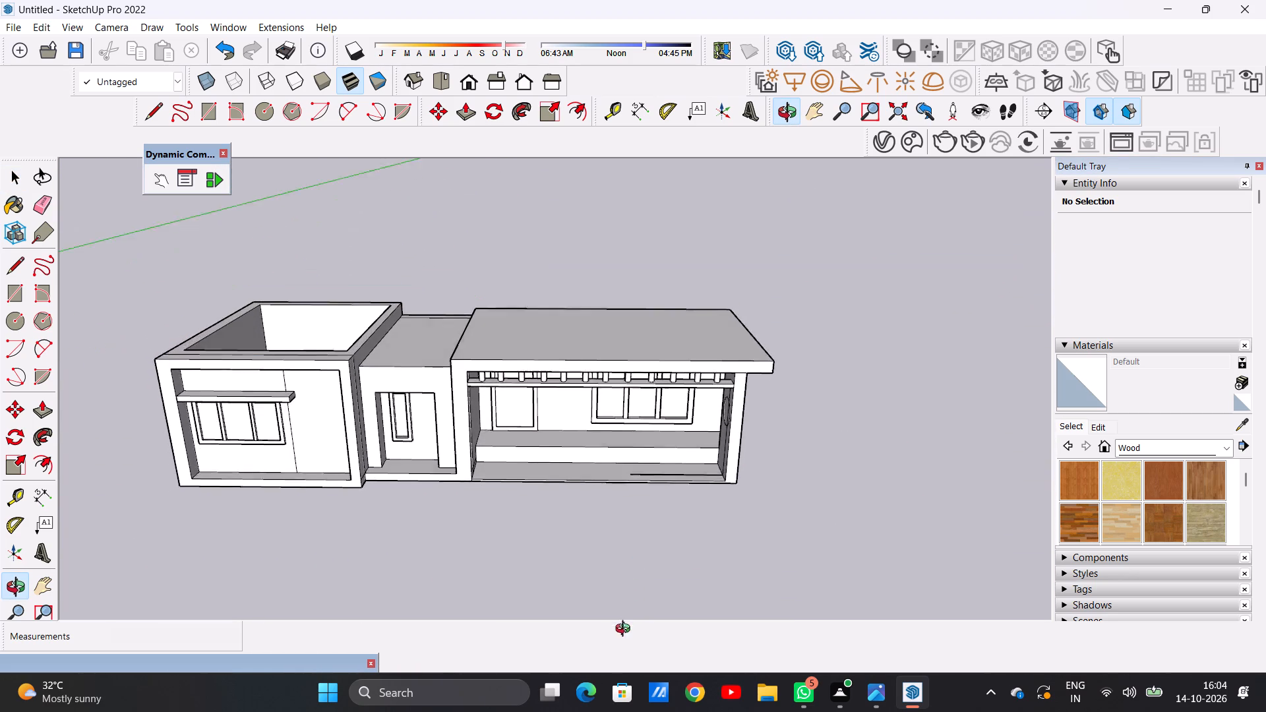
{"action": "middle_click_drag", "start_coordinate": [626, 630], "coordinate": [622, 643]}
{"action": "scroll", "coordinate": [694, 425], "scroll_direction": "up", "scroll_amount": 5}
{"action": "middle_click_drag", "start_coordinate": [686, 447], "coordinate": [719, 549]}
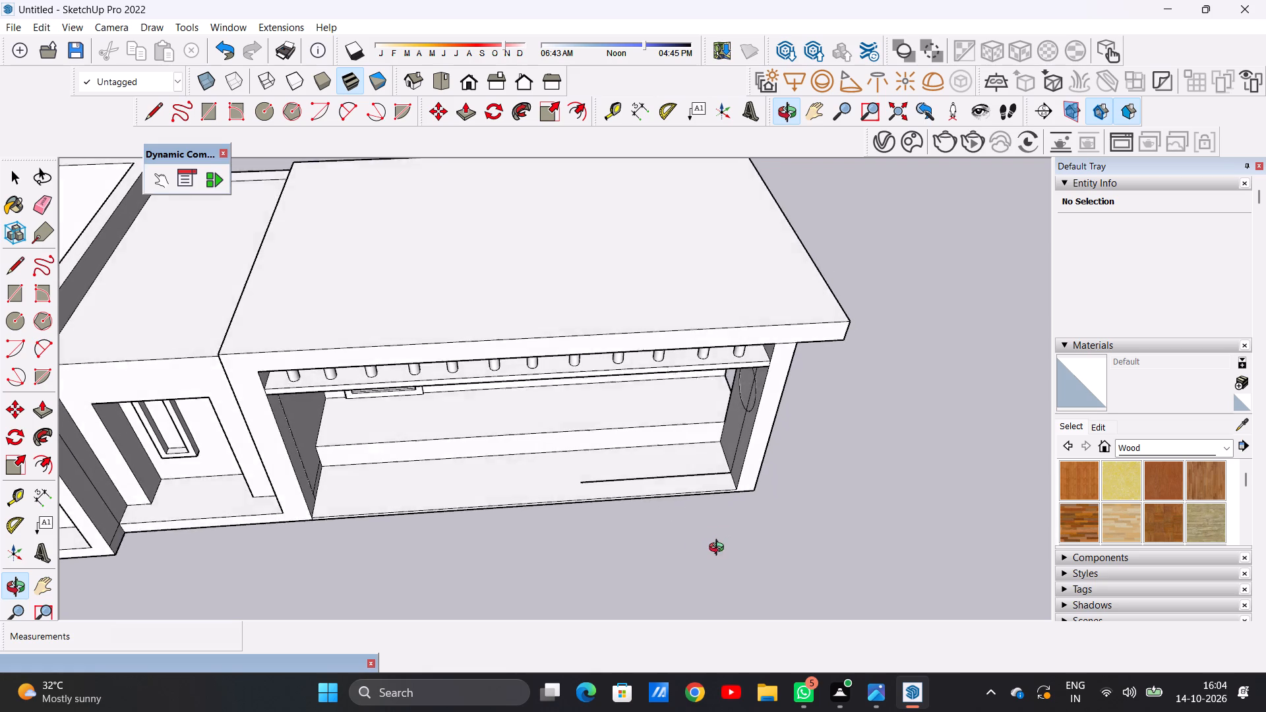
{"action": "middle_click_drag", "start_coordinate": [719, 549], "coordinate": [687, 566]}
{"action": "scroll", "coordinate": [661, 479], "scroll_direction": "up", "scroll_amount": 4}
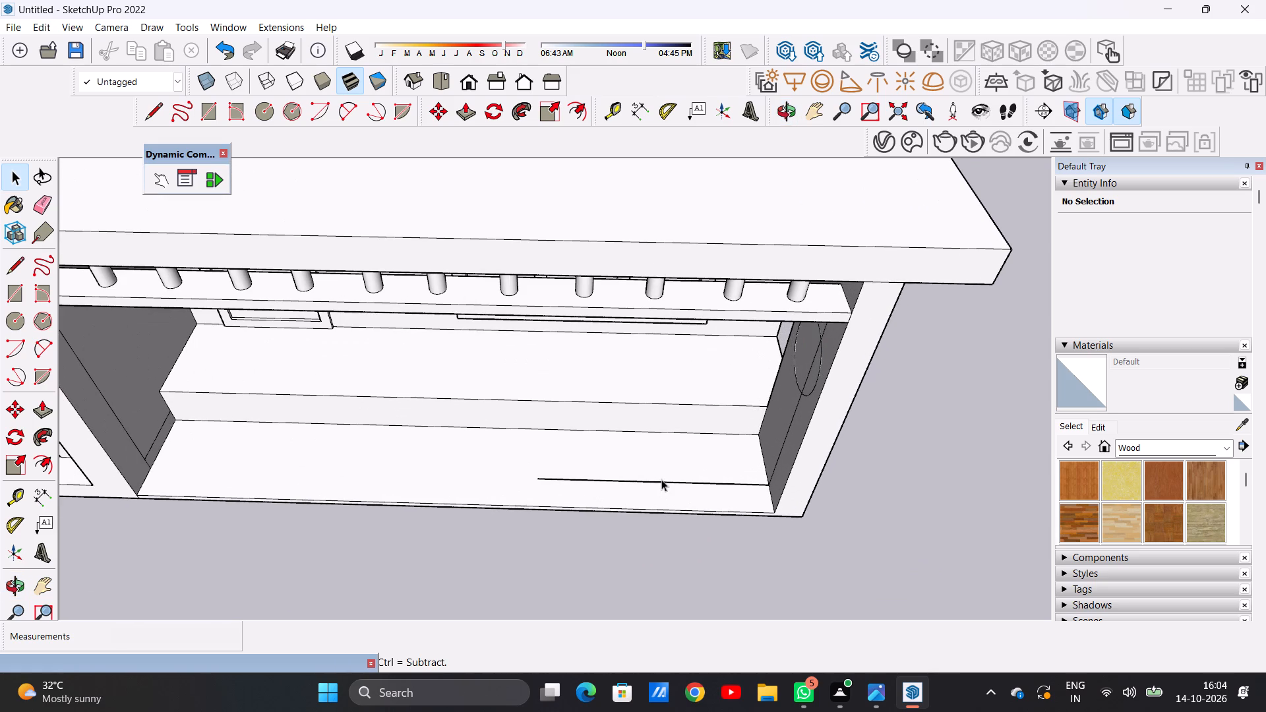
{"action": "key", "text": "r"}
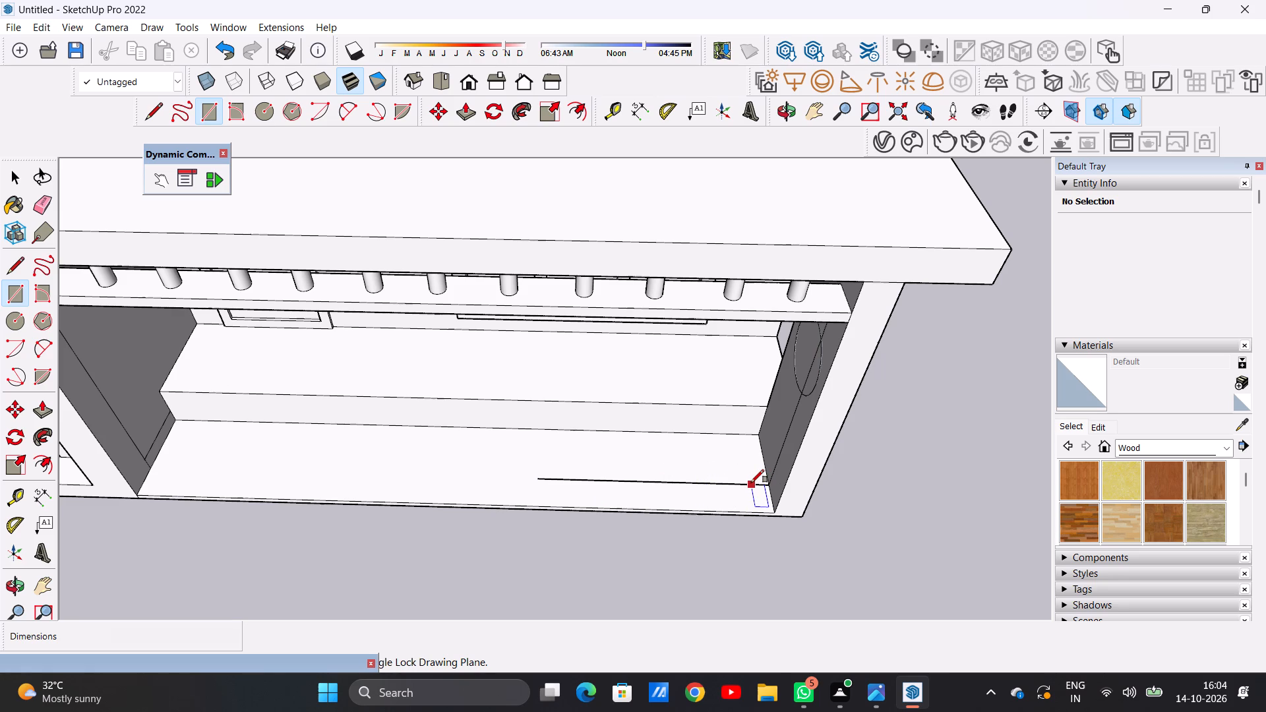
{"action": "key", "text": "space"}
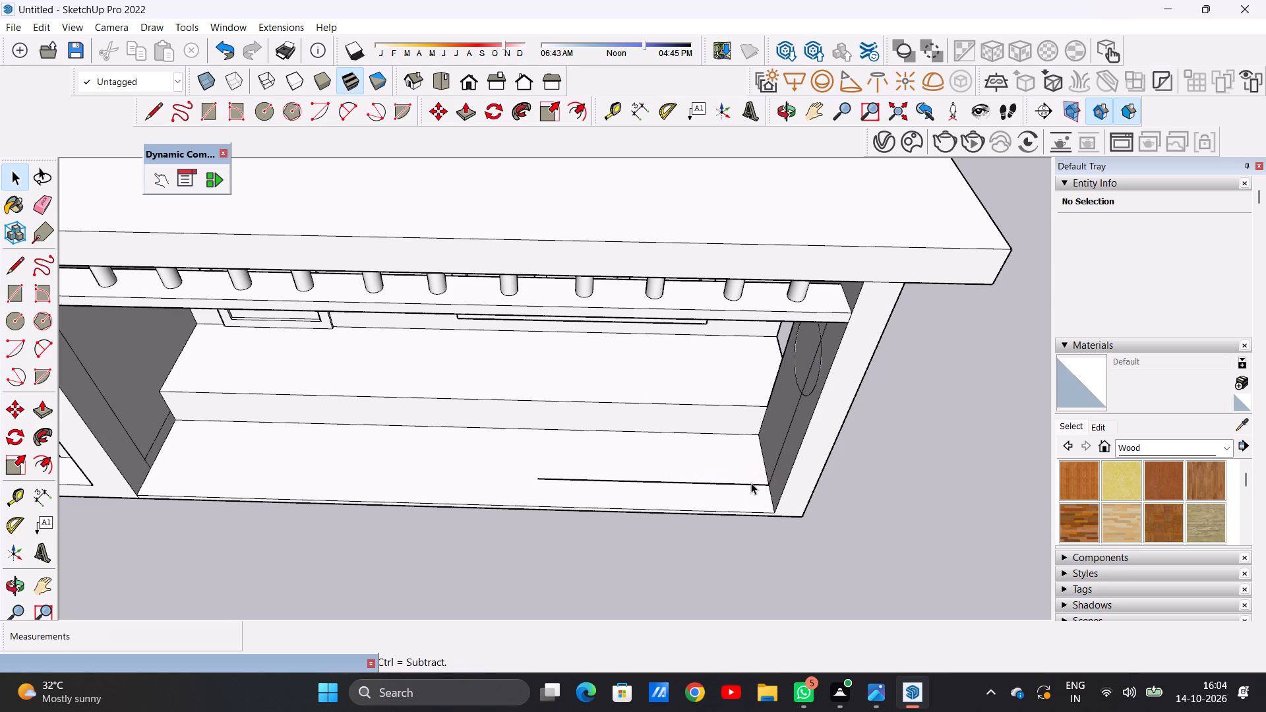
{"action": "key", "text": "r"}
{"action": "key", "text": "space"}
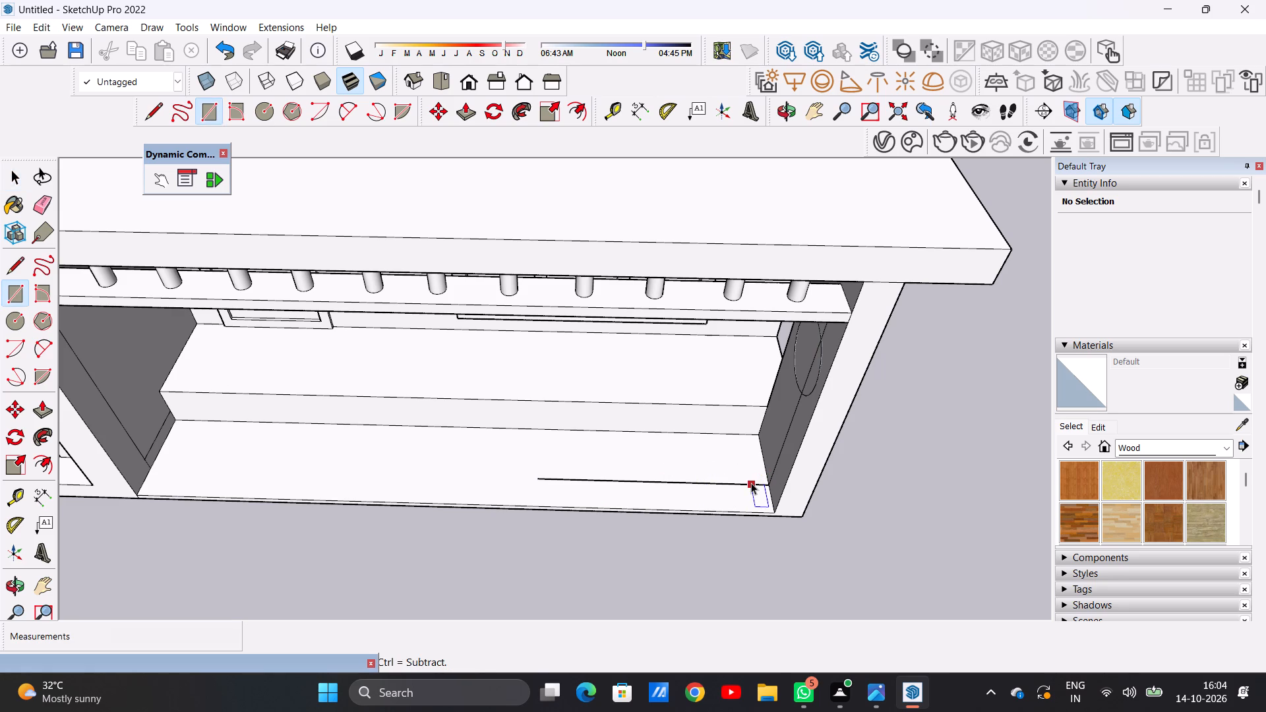
Erase the line lying across the lower porch floor.
{"action": "type", "text": "E"}
{"action": "left_click_drag", "start_coordinate": [736, 480], "coordinate": [733, 499]}
Draw a line about 6' 1 11/16" long on the lower porch floor, from the pillar's vertical line foot along the red axis.
{"action": "scroll", "coordinate": [752, 479], "scroll_direction": "up", "scroll_amount": 4}
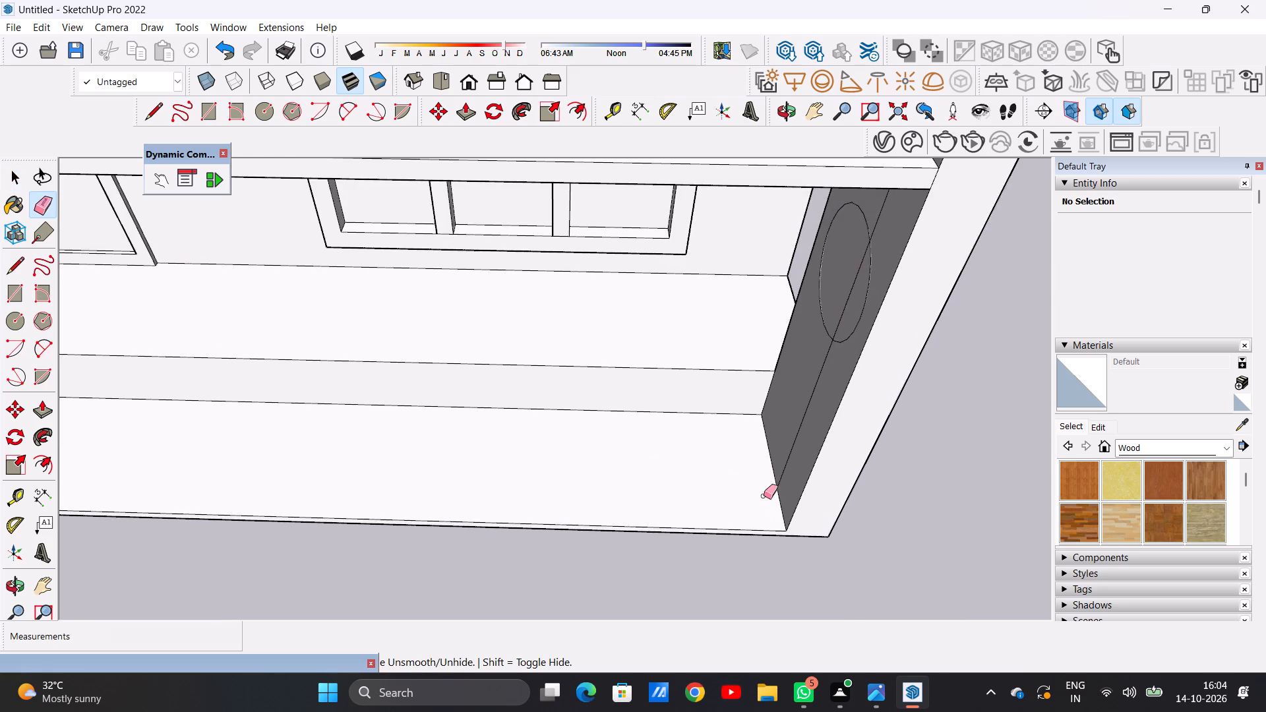
{"action": "middle_click_drag", "start_coordinate": [769, 500], "coordinate": [807, 481]}
{"action": "scroll", "coordinate": [807, 481], "scroll_direction": "up", "scroll_amount": 1}
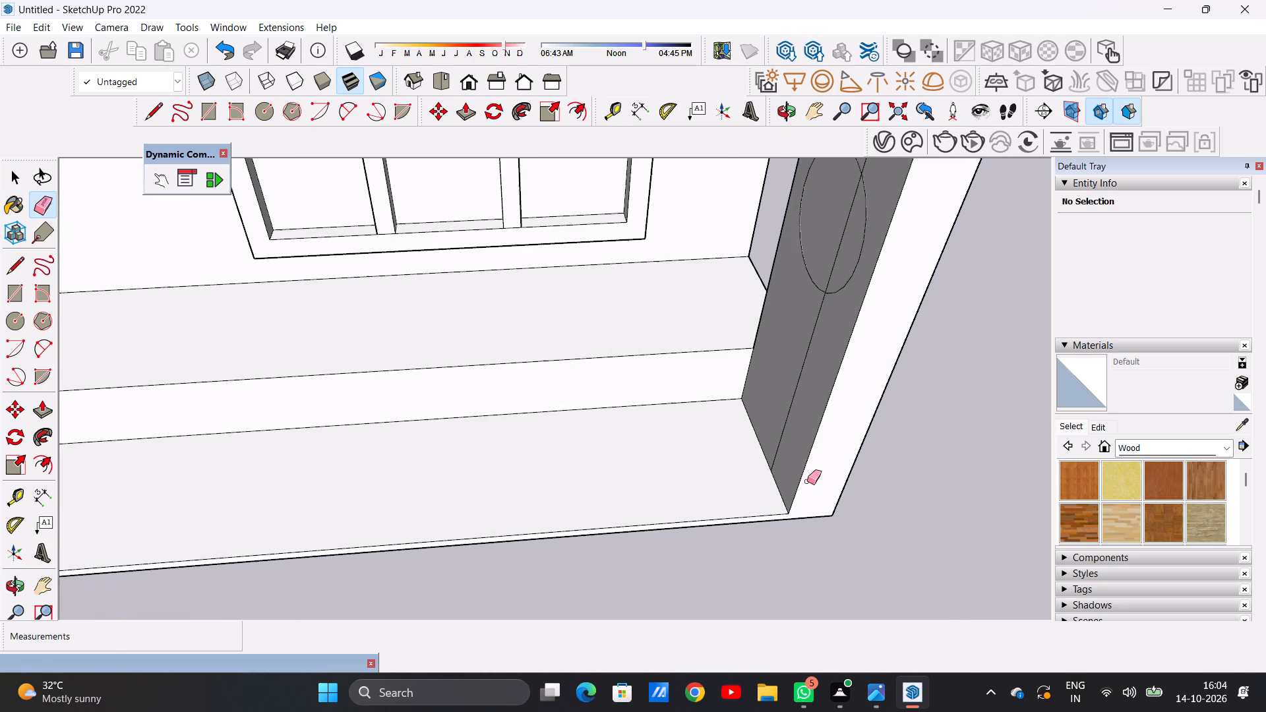
{"action": "key", "text": "l"}
{"action": "middle_click_drag", "start_coordinate": [729, 479], "coordinate": [806, 447]}
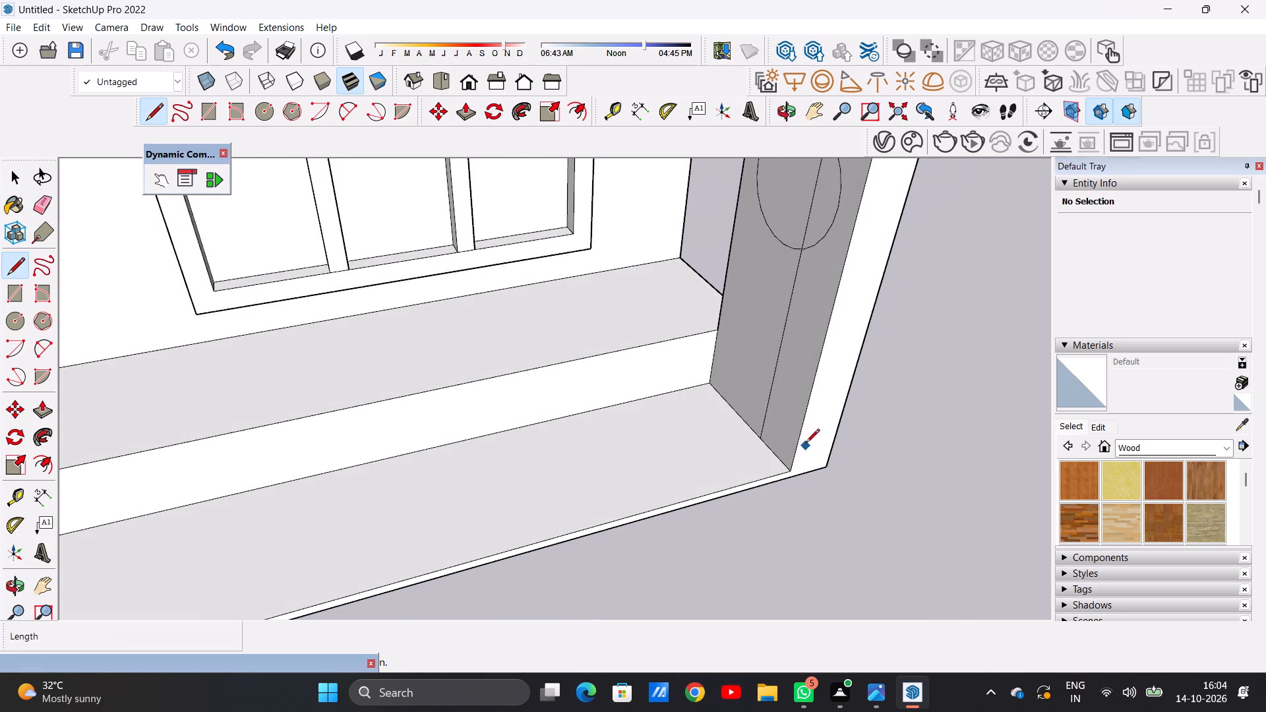
{"action": "left_click", "coordinate": [760, 435]}
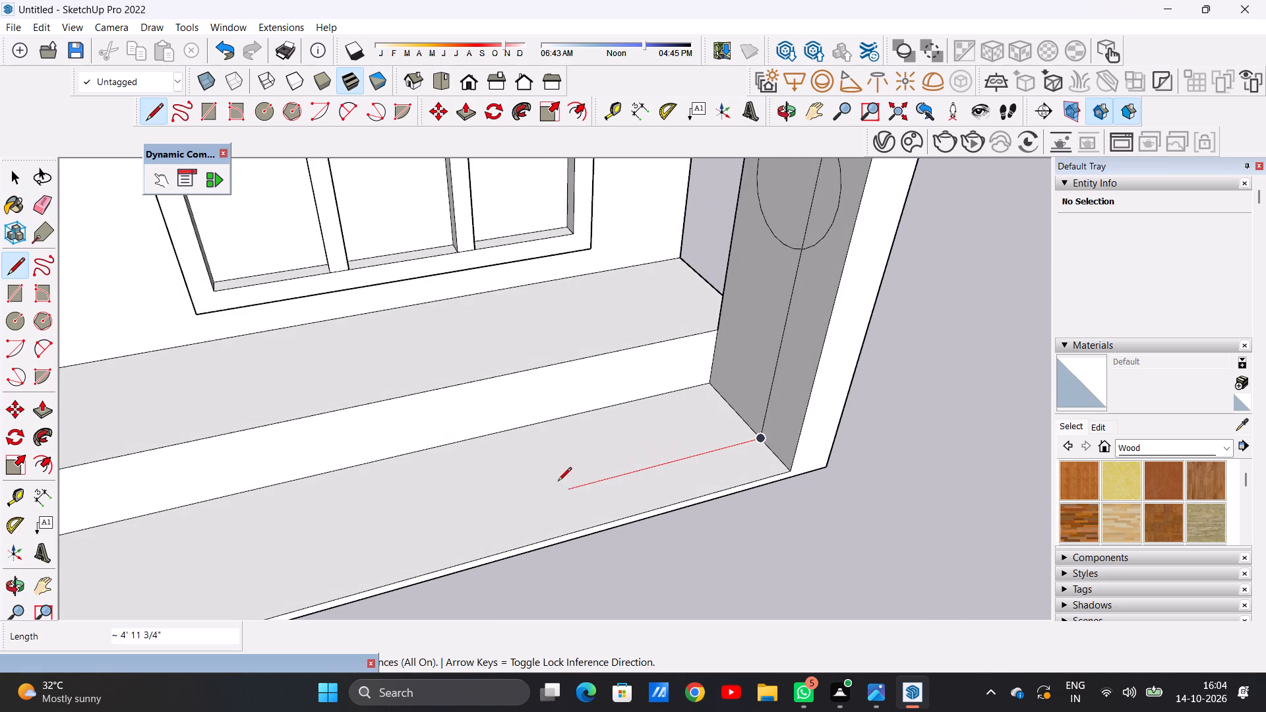
{"action": "left_click", "coordinate": [518, 490]}
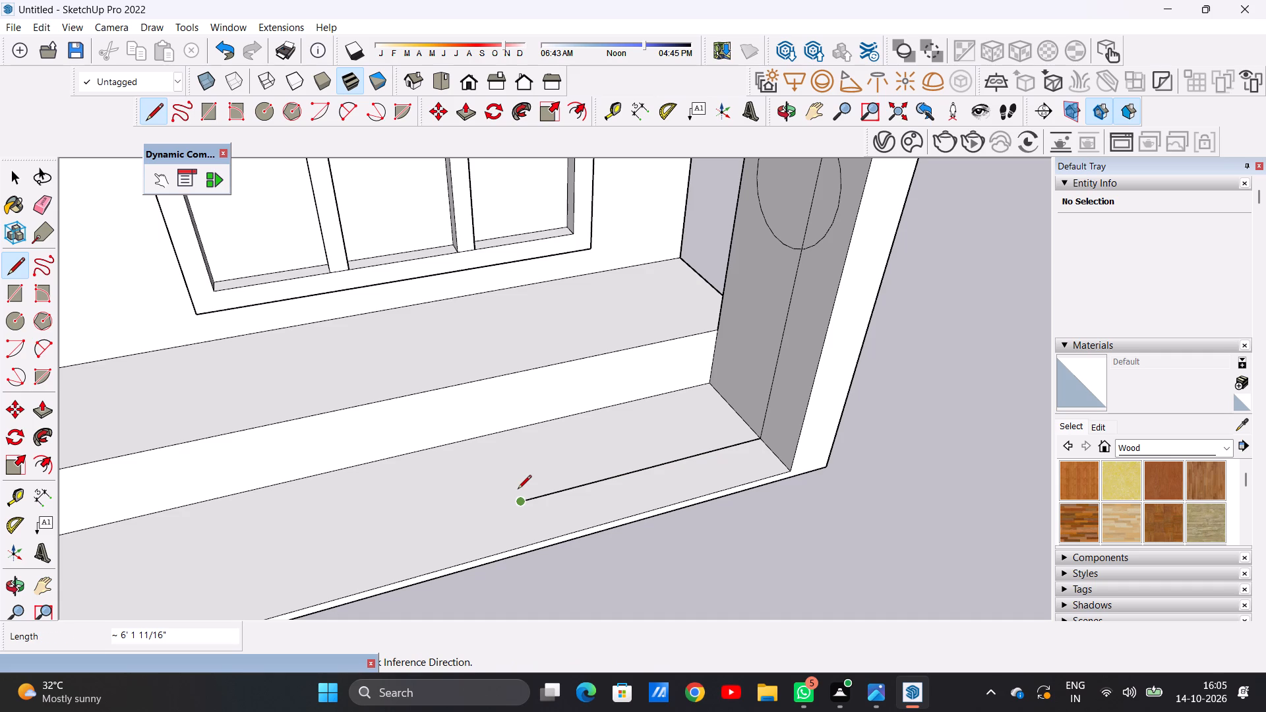
{"action": "key", "text": "space"}
Continue the floor line about 17' 3 3/16" from its free end to the foot of the line on the opposite porch wall.
{"action": "scroll", "coordinate": [755, 481], "scroll_direction": "up", "scroll_amount": 20}
{"action": "scroll", "coordinate": [755, 481], "scroll_direction": "up", "scroll_amount": 1}
{"action": "scroll", "coordinate": [766, 399], "scroll_direction": "down", "scroll_amount": 3}
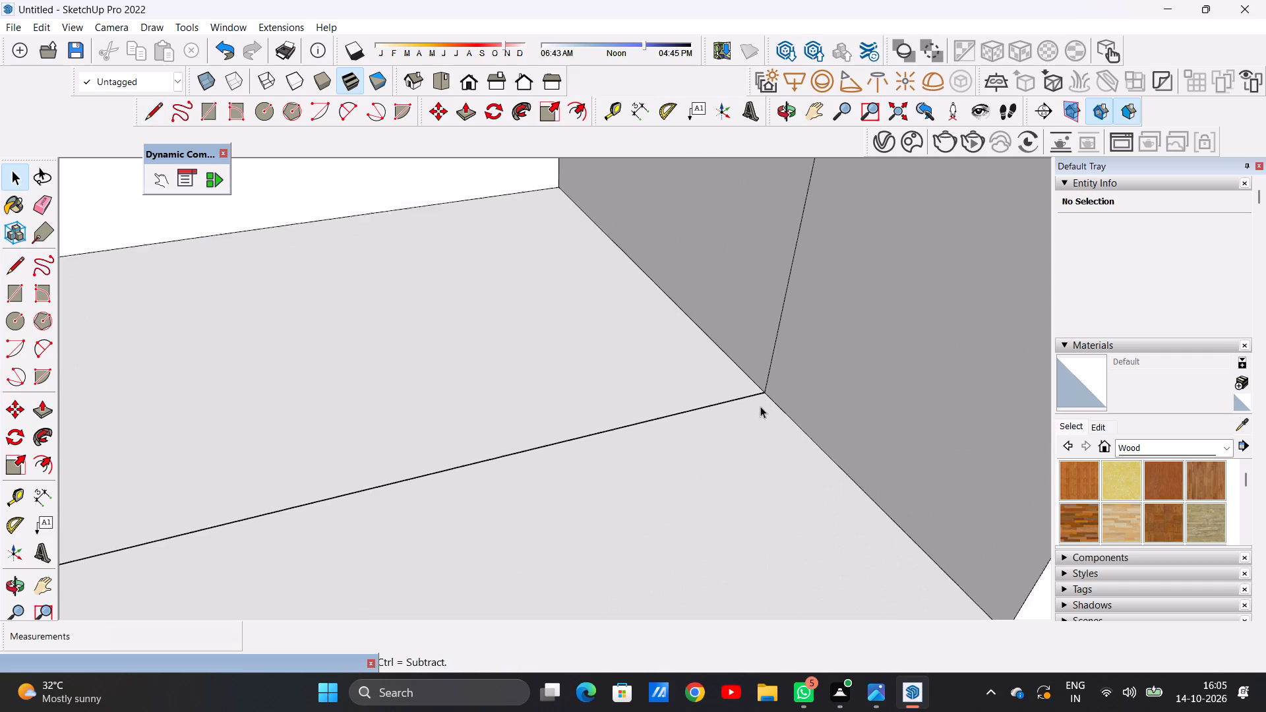
{"action": "scroll", "coordinate": [760, 406], "scroll_direction": "down", "scroll_amount": 20}
{"action": "scroll", "coordinate": [760, 406], "scroll_direction": "down", "scroll_amount": 11}
{"action": "middle_click_drag", "start_coordinate": [673, 467], "coordinate": [584, 523]}
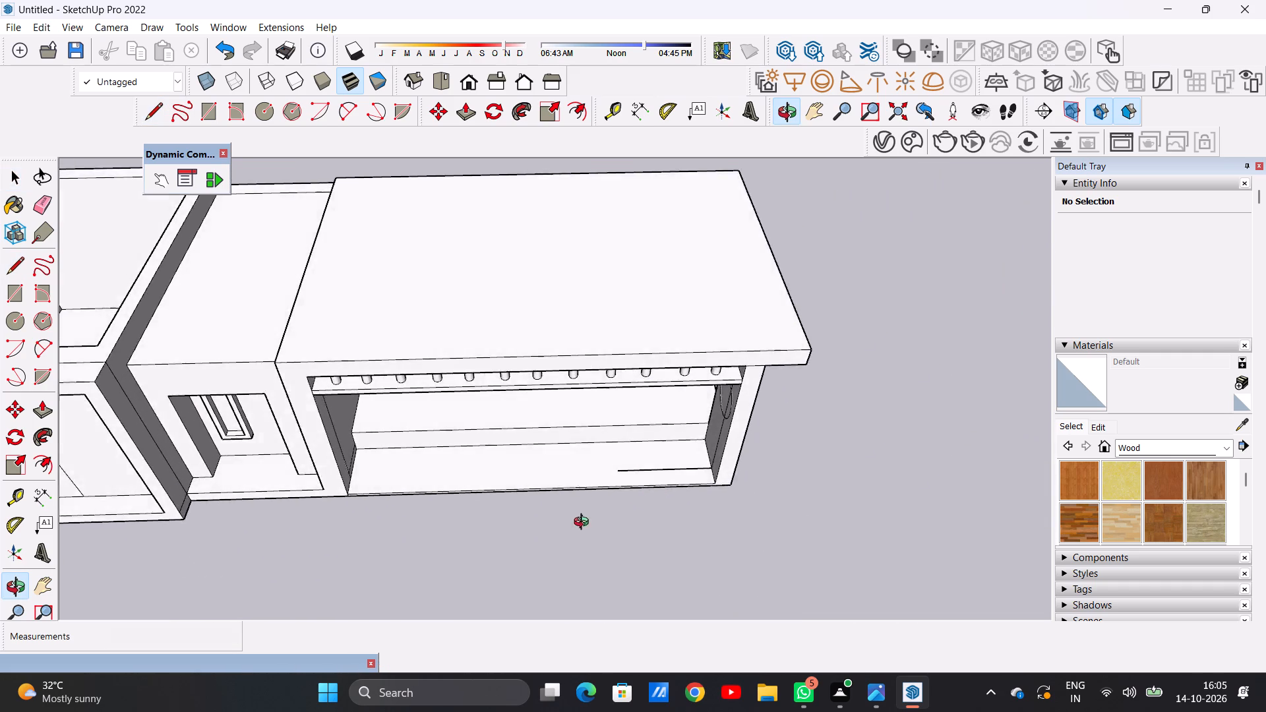
{"action": "middle_click_drag", "start_coordinate": [584, 523], "coordinate": [620, 537]}
{"action": "scroll", "coordinate": [617, 485], "scroll_direction": "up", "scroll_amount": 8}
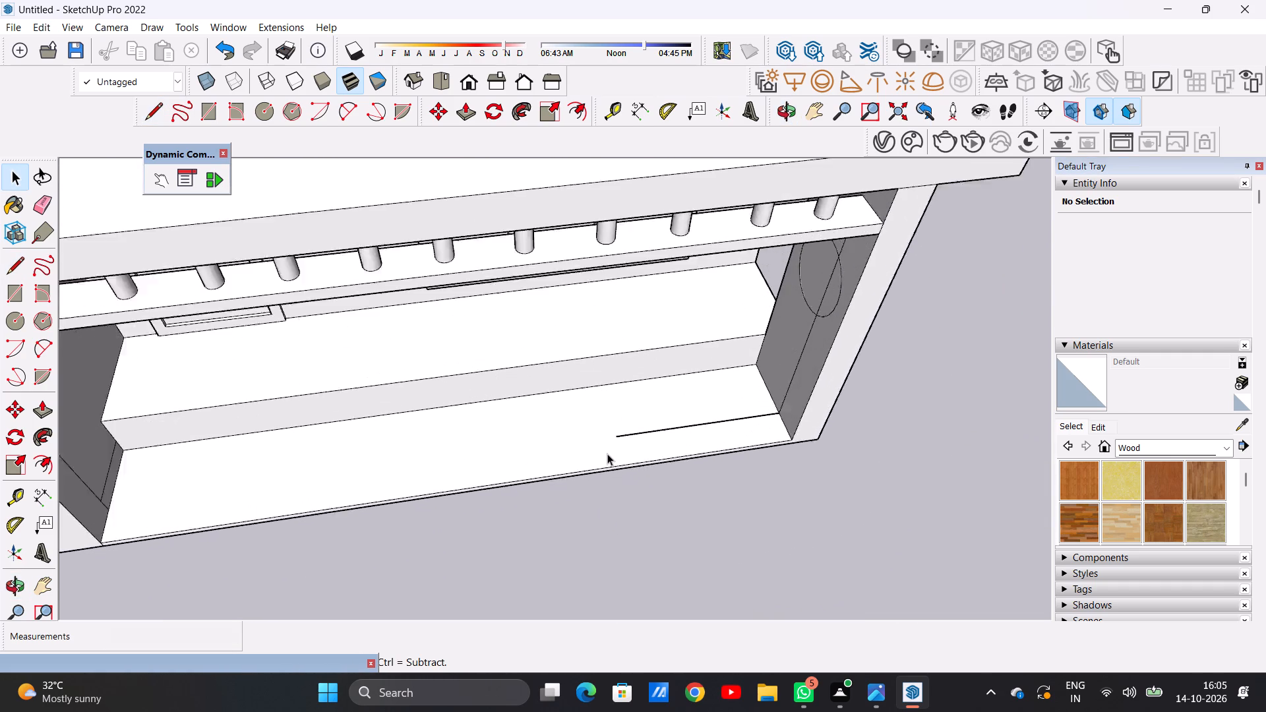
{"action": "scroll", "coordinate": [607, 454], "scroll_direction": "up", "scroll_amount": 4}
{"action": "key", "text": "l"}
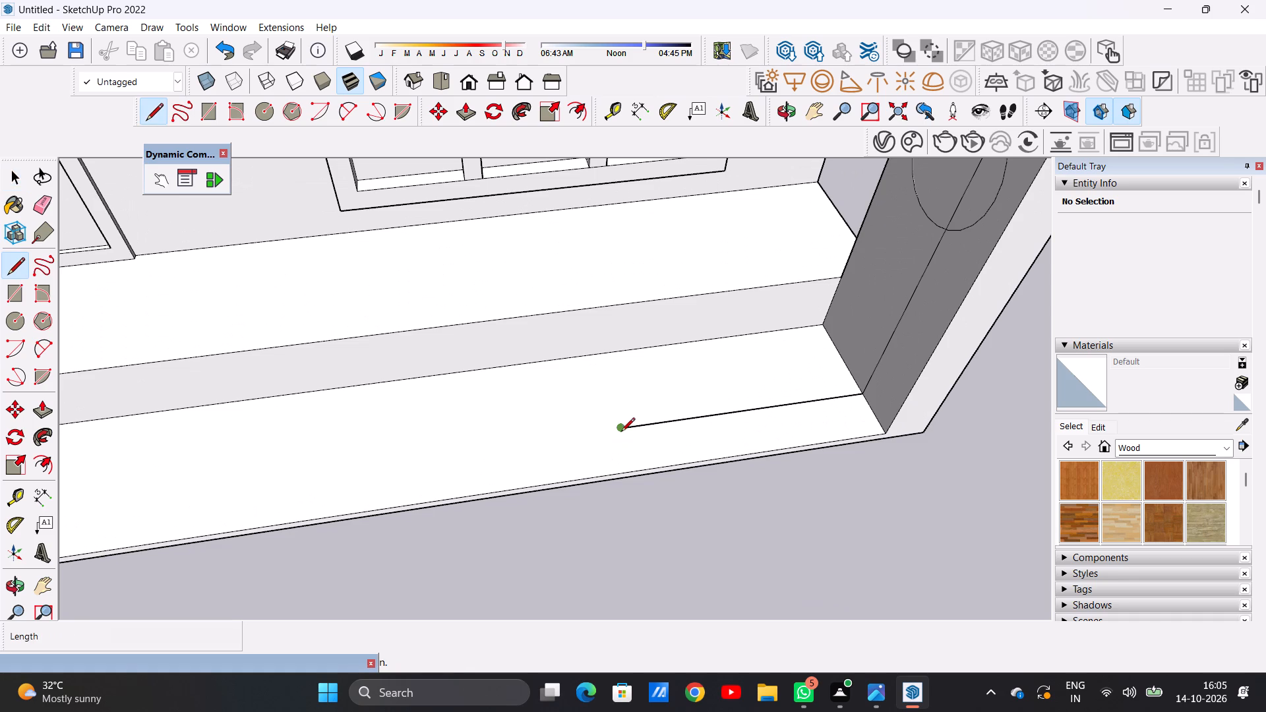
{"action": "left_click_drag", "start_coordinate": [621, 432], "coordinate": [615, 432]}
{"action": "scroll", "coordinate": [419, 450], "scroll_direction": "down", "scroll_amount": 7}
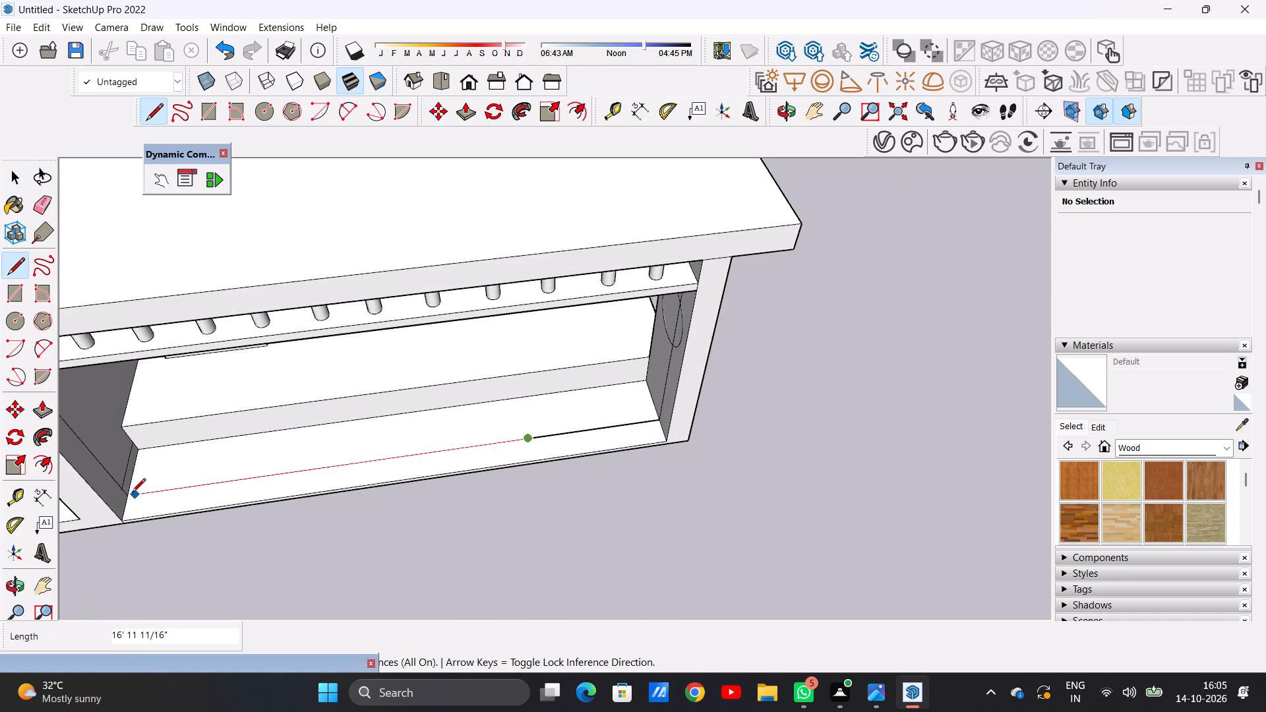
{"action": "left_click", "coordinate": [126, 496]}
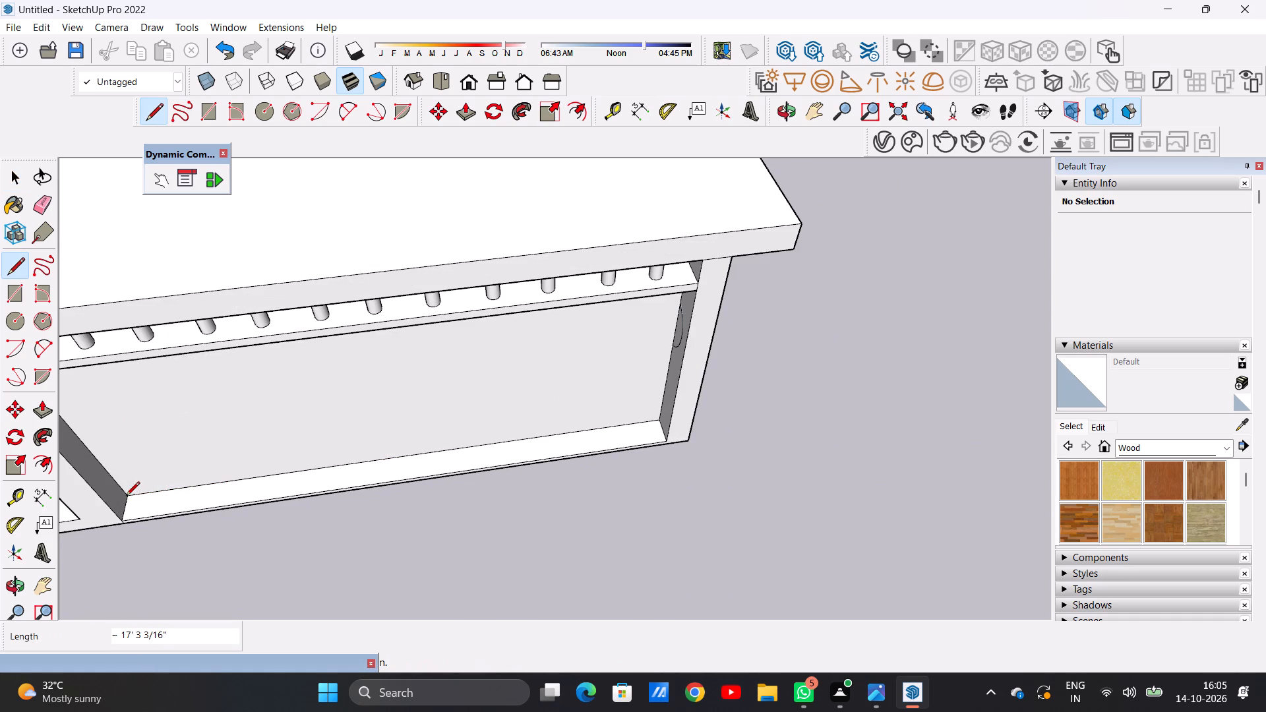
Delete the vertical face closing the porch opening below the beam.
{"action": "scroll", "coordinate": [329, 498], "scroll_direction": "down", "scroll_amount": 6}
{"action": "middle_click_drag", "start_coordinate": [433, 530], "coordinate": [413, 432]}
{"action": "key", "text": "space"}
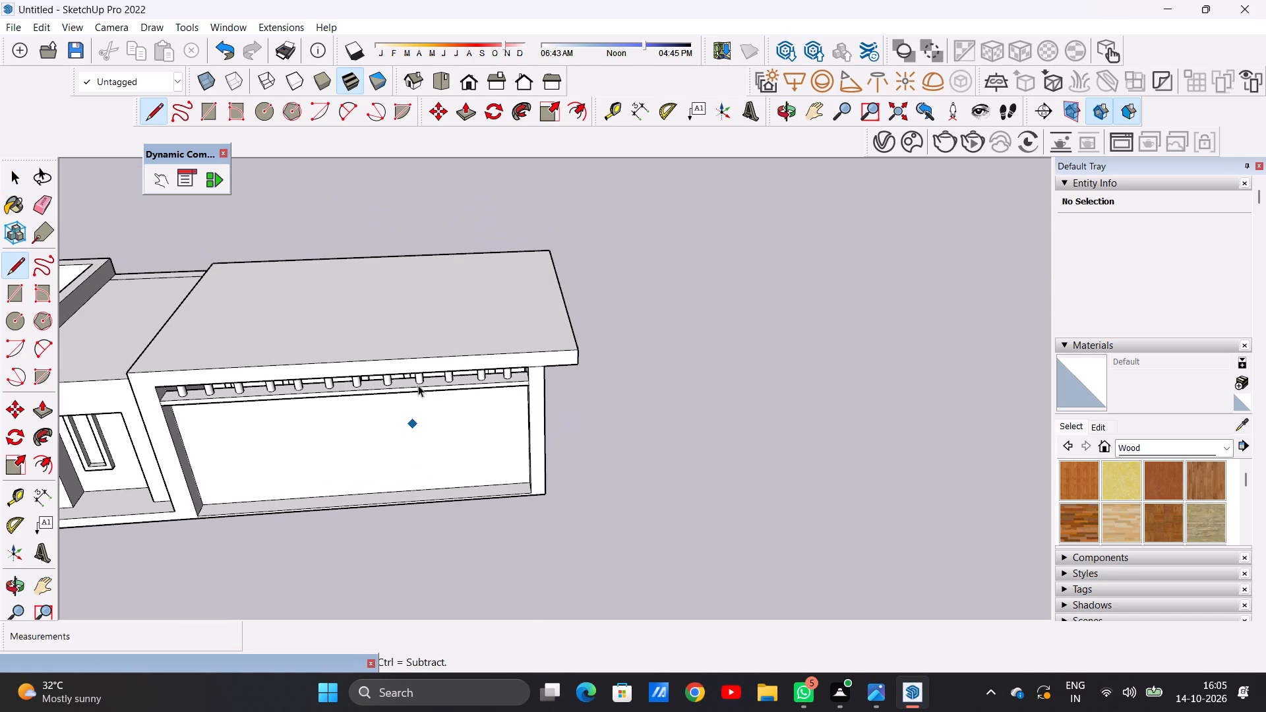
{"action": "left_click", "coordinate": [427, 430]}
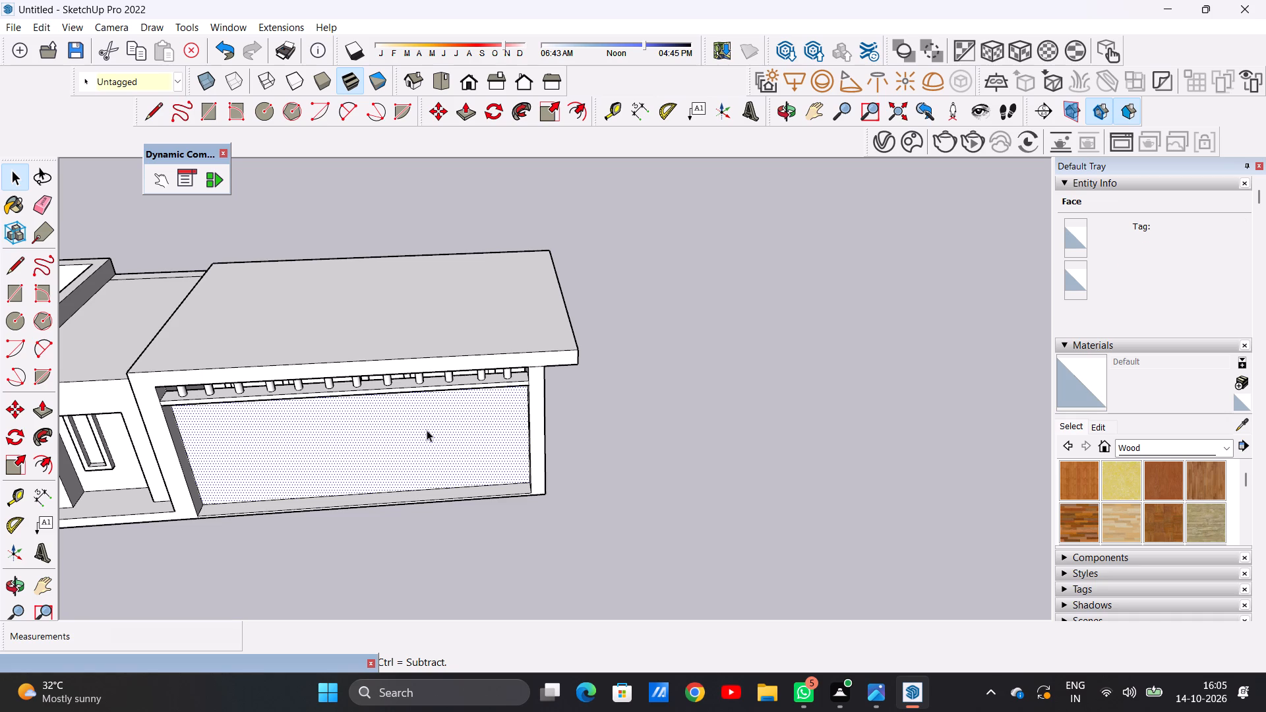
{"action": "key", "text": "Delete"}
Examine the full-length floor line and the open porch front from several angles.
{"action": "scroll", "coordinate": [453, 486], "scroll_direction": "down", "scroll_amount": 4}
{"action": "middle_click_drag", "start_coordinate": [438, 485], "coordinate": [418, 549]}
{"action": "scroll", "coordinate": [457, 471], "scroll_direction": "up", "scroll_amount": 8}
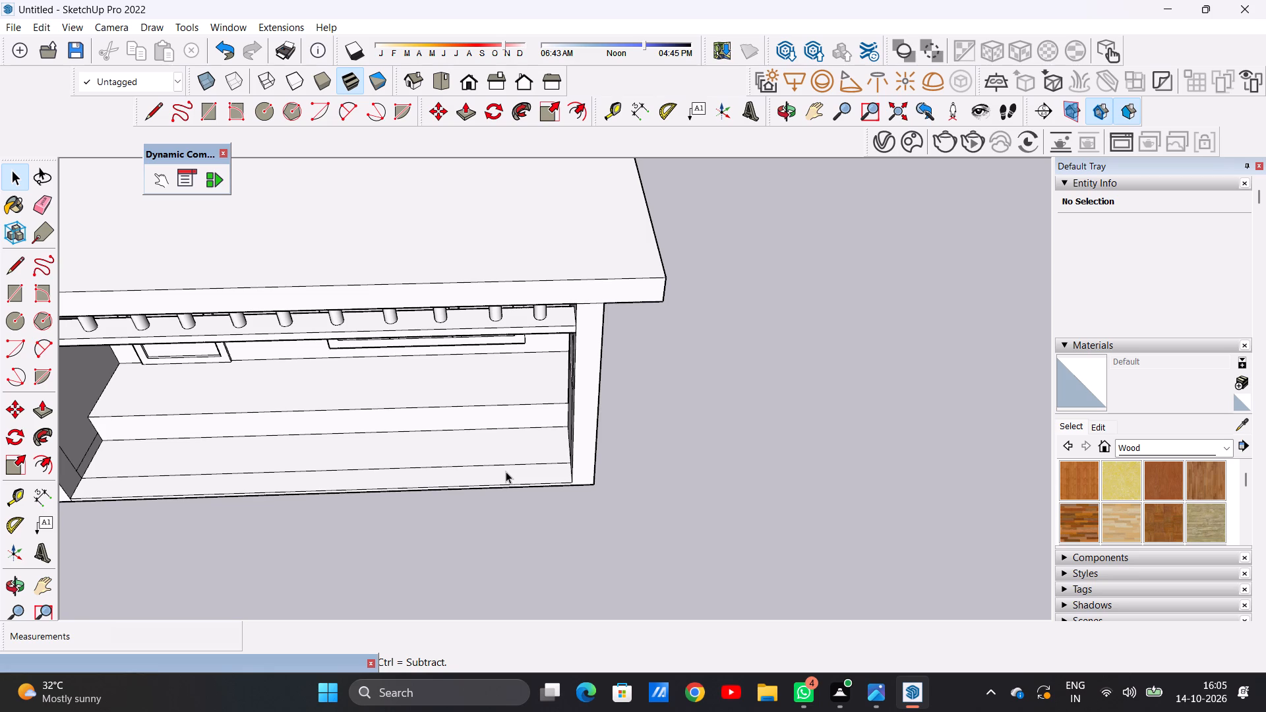
{"action": "scroll", "coordinate": [510, 471], "scroll_direction": "down", "scroll_amount": 4}
{"action": "scroll", "coordinate": [534, 475], "scroll_direction": "up", "scroll_amount": 6}
{"action": "middle_click_drag", "start_coordinate": [568, 479], "coordinate": [483, 487]}
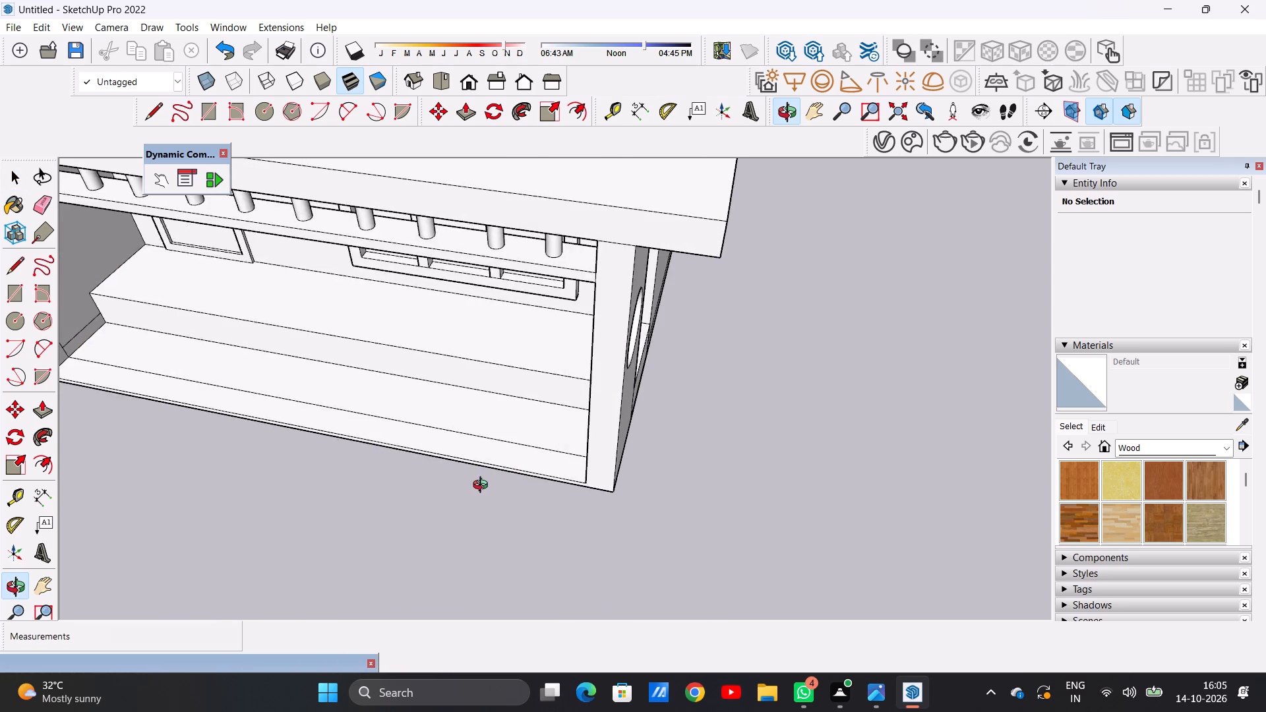
{"action": "middle_click_drag", "start_coordinate": [483, 487], "coordinate": [534, 501]}
{"action": "scroll", "coordinate": [624, 440], "scroll_direction": "down", "scroll_amount": 7}
{"action": "scroll", "coordinate": [481, 456], "scroll_direction": "up", "scroll_amount": 5}
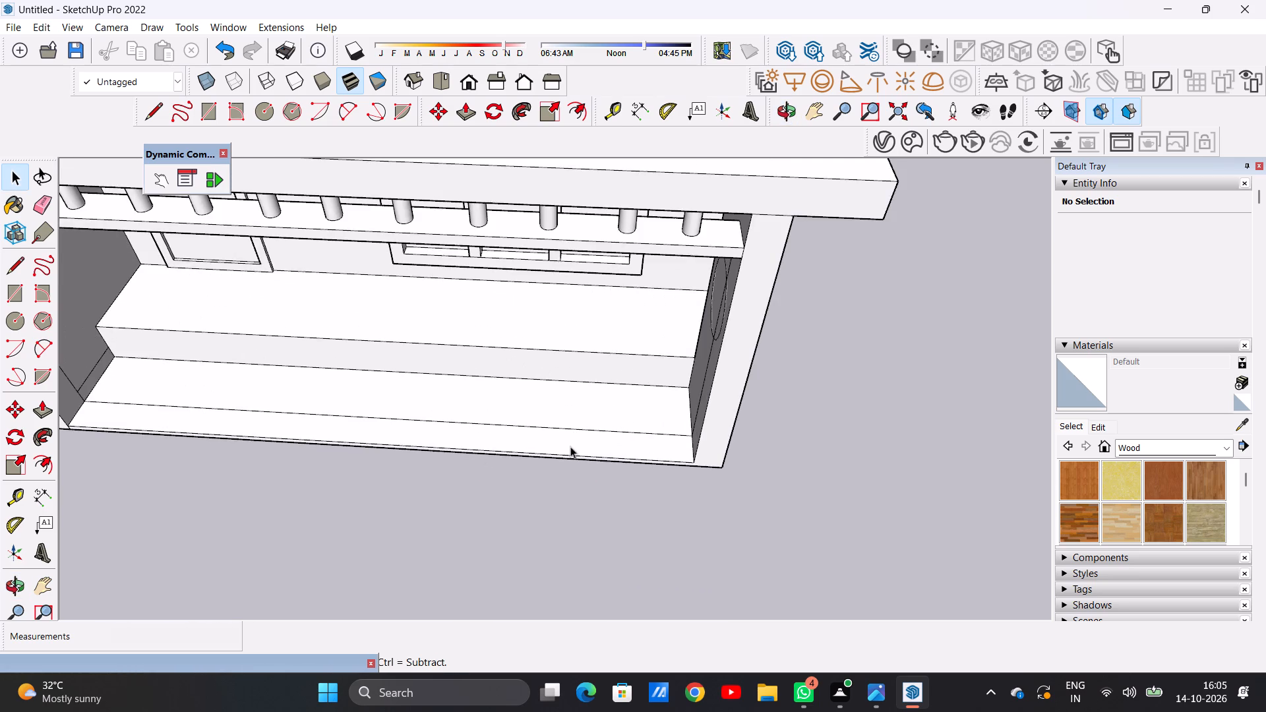
{"action": "middle_click_drag", "start_coordinate": [570, 446], "coordinate": [580, 390]}
{"action": "scroll", "coordinate": [580, 390], "scroll_direction": "down", "scroll_amount": 10}
{"action": "middle_click_drag", "start_coordinate": [570, 334], "coordinate": [569, 283]}
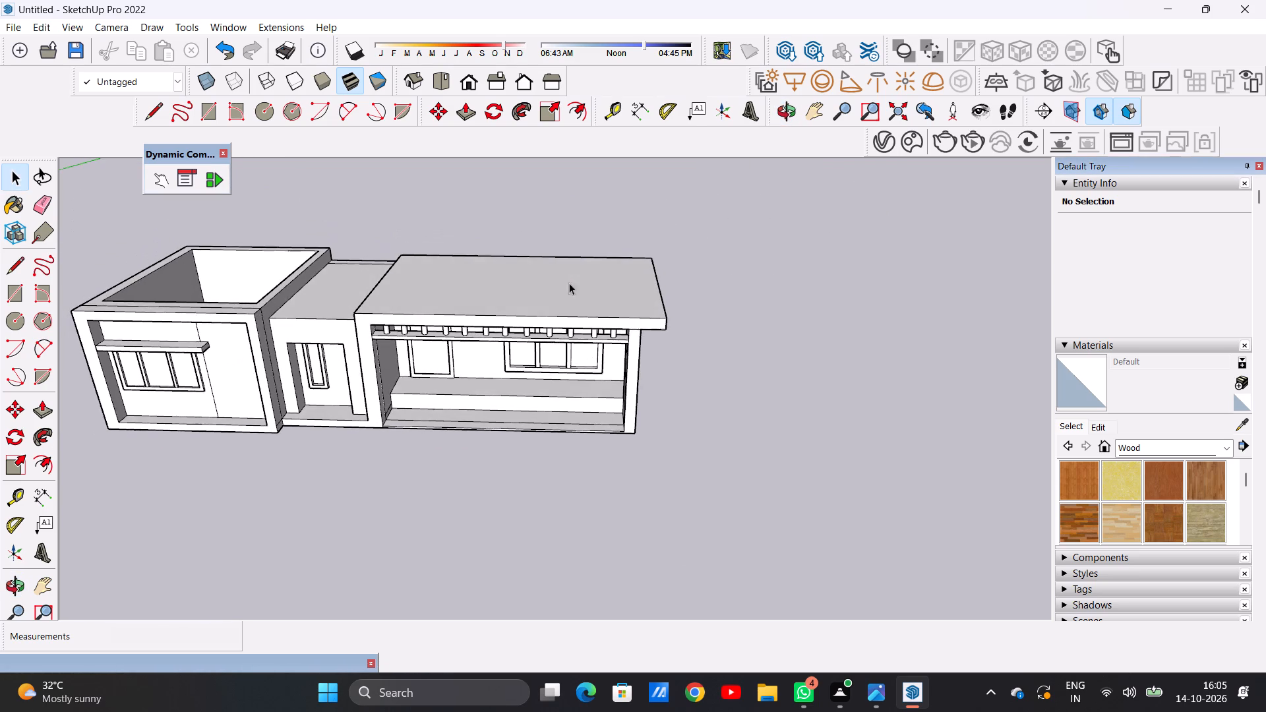
{"action": "scroll", "coordinate": [518, 384], "scroll_direction": "up", "scroll_amount": 7}
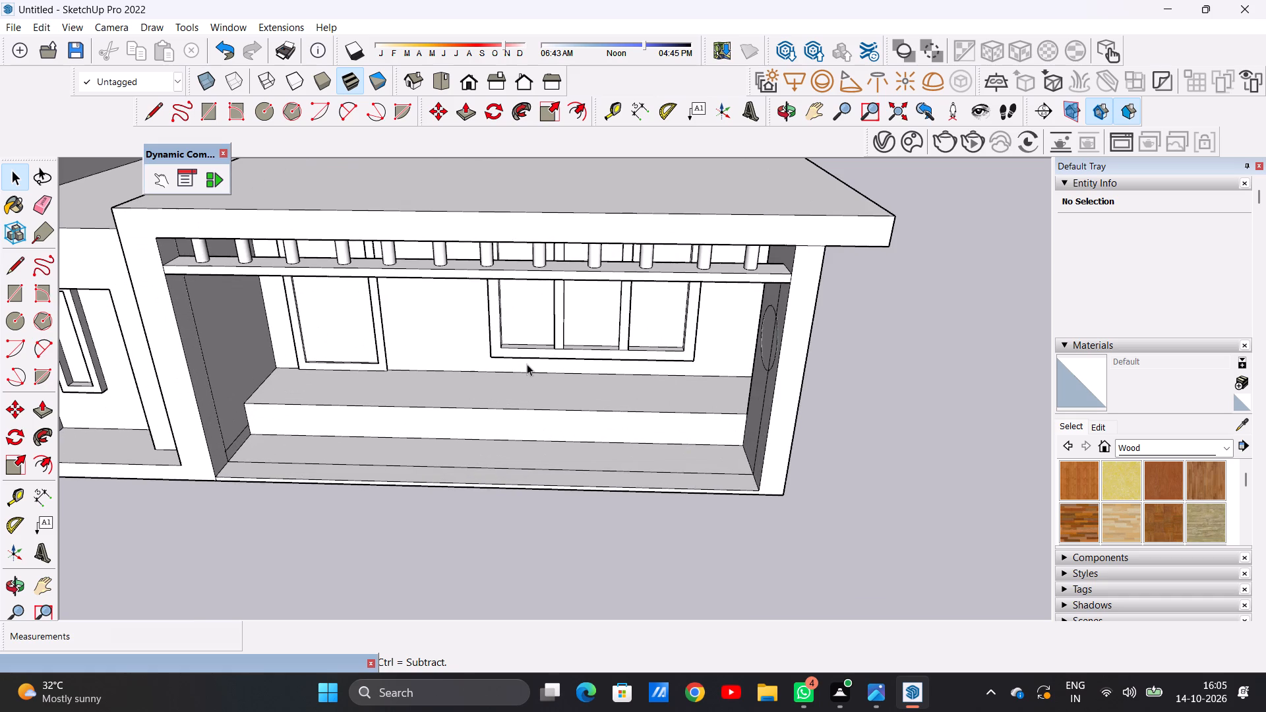
{"action": "middle_click_drag", "start_coordinate": [632, 471], "coordinate": [630, 579]}
{"action": "scroll", "coordinate": [646, 460], "scroll_direction": "up", "scroll_amount": 6}
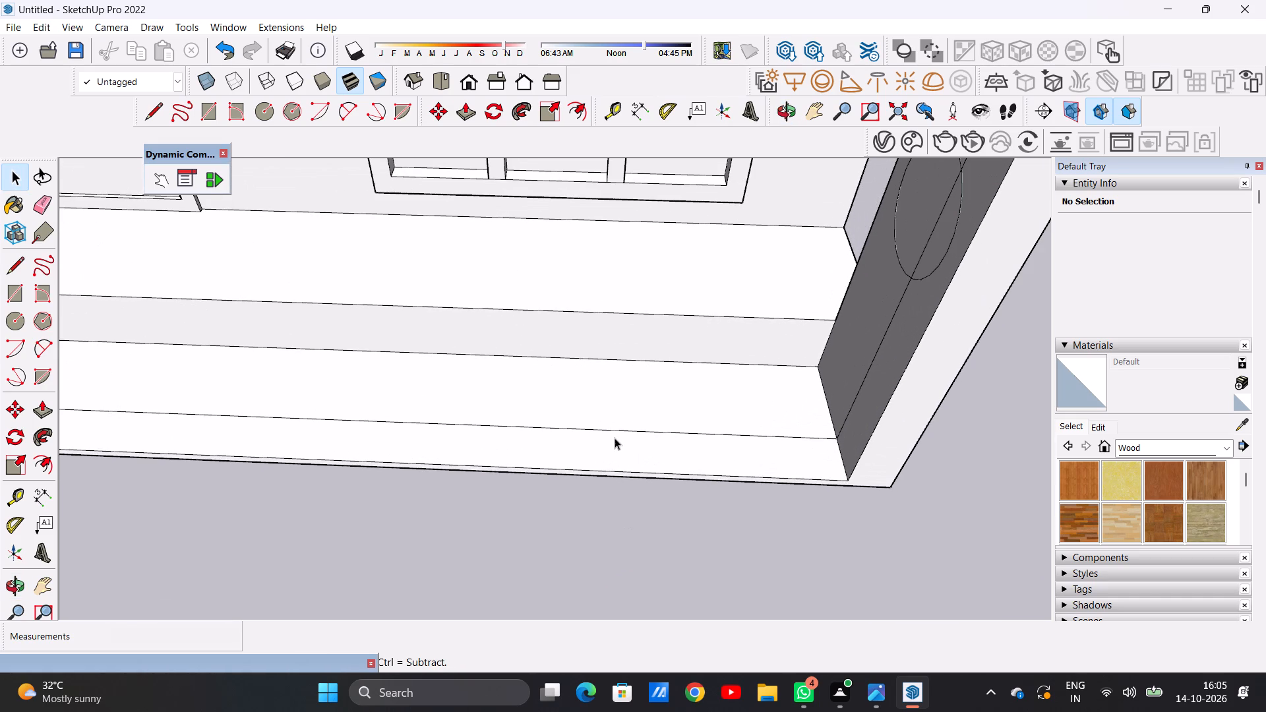
Draw a rectangle about 9 13/16" by 7 1/8" on the front floor strip, starting on the floor line toward the end pillar.
{"action": "key", "text": "r"}
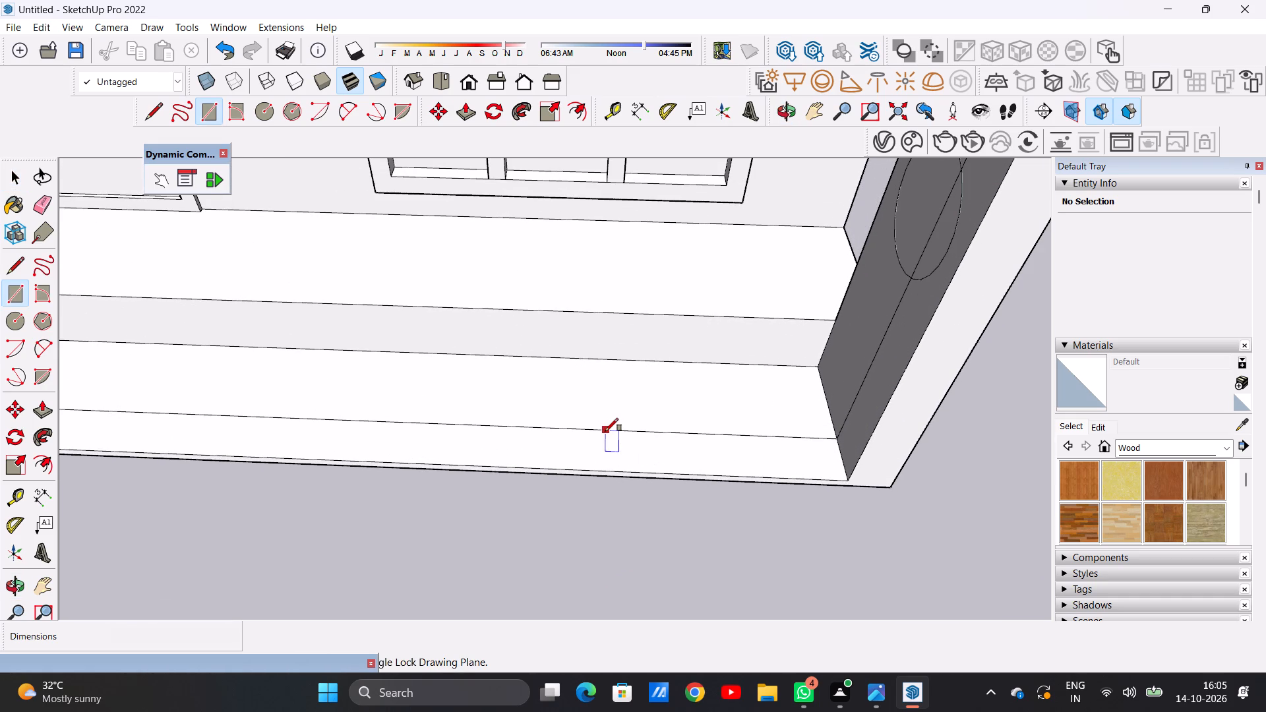
{"action": "left_click", "coordinate": [597, 430]}
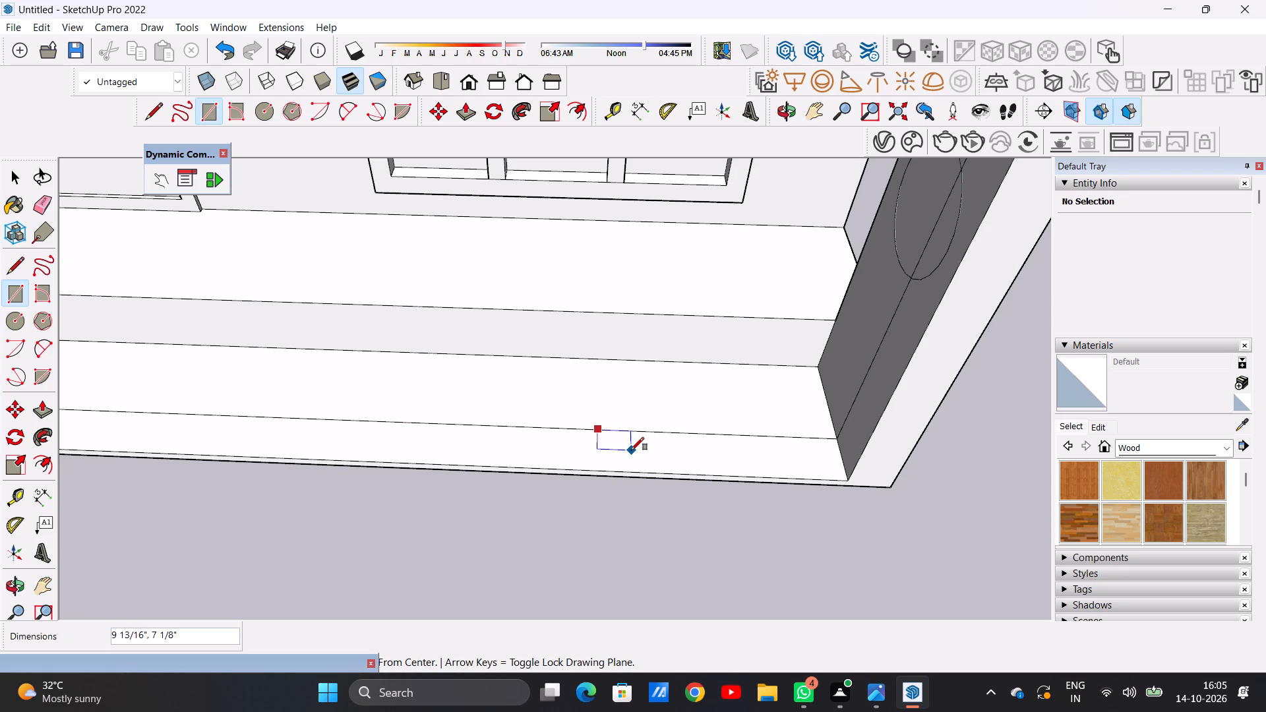
{"action": "left_click", "coordinate": [631, 450]}
{"action": "key", "text": "space"}
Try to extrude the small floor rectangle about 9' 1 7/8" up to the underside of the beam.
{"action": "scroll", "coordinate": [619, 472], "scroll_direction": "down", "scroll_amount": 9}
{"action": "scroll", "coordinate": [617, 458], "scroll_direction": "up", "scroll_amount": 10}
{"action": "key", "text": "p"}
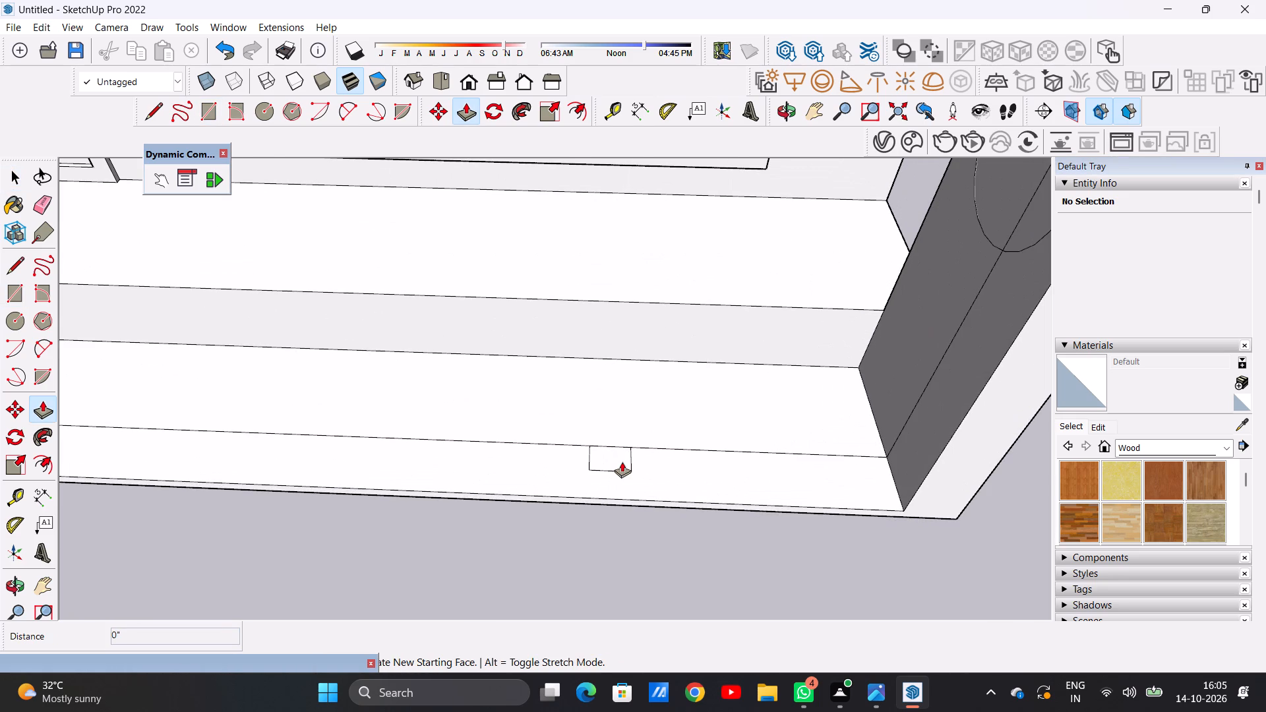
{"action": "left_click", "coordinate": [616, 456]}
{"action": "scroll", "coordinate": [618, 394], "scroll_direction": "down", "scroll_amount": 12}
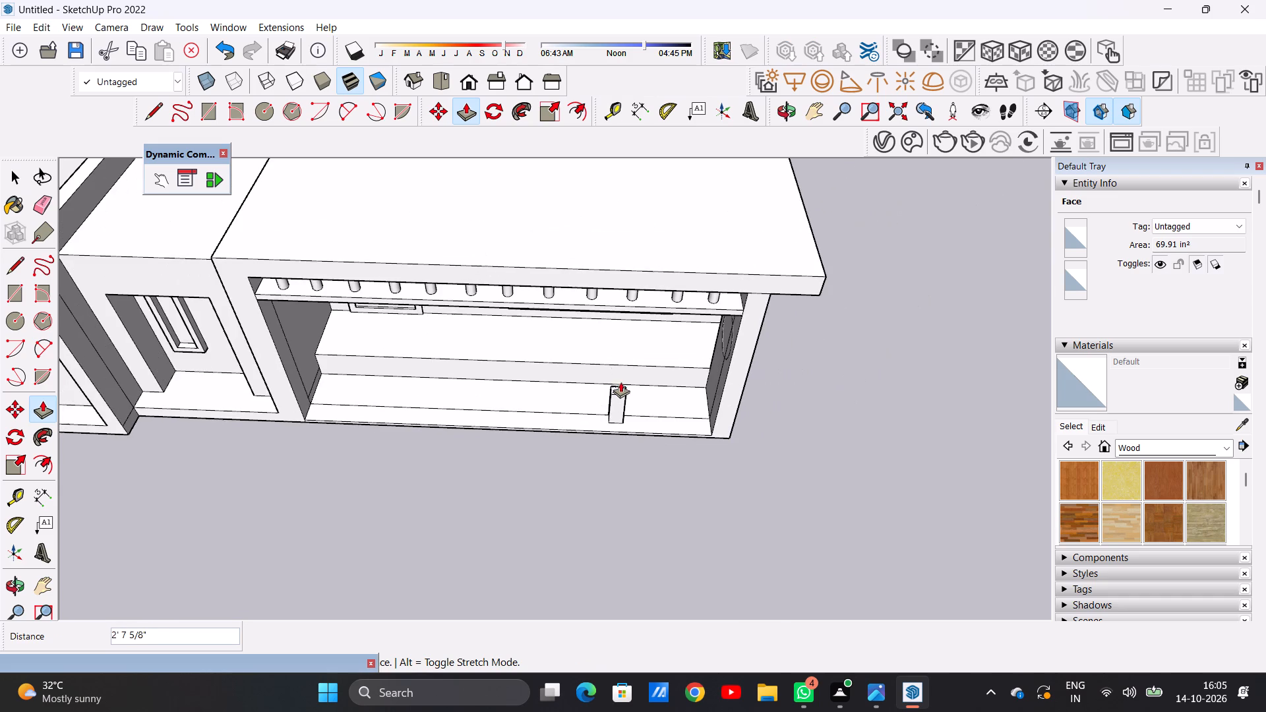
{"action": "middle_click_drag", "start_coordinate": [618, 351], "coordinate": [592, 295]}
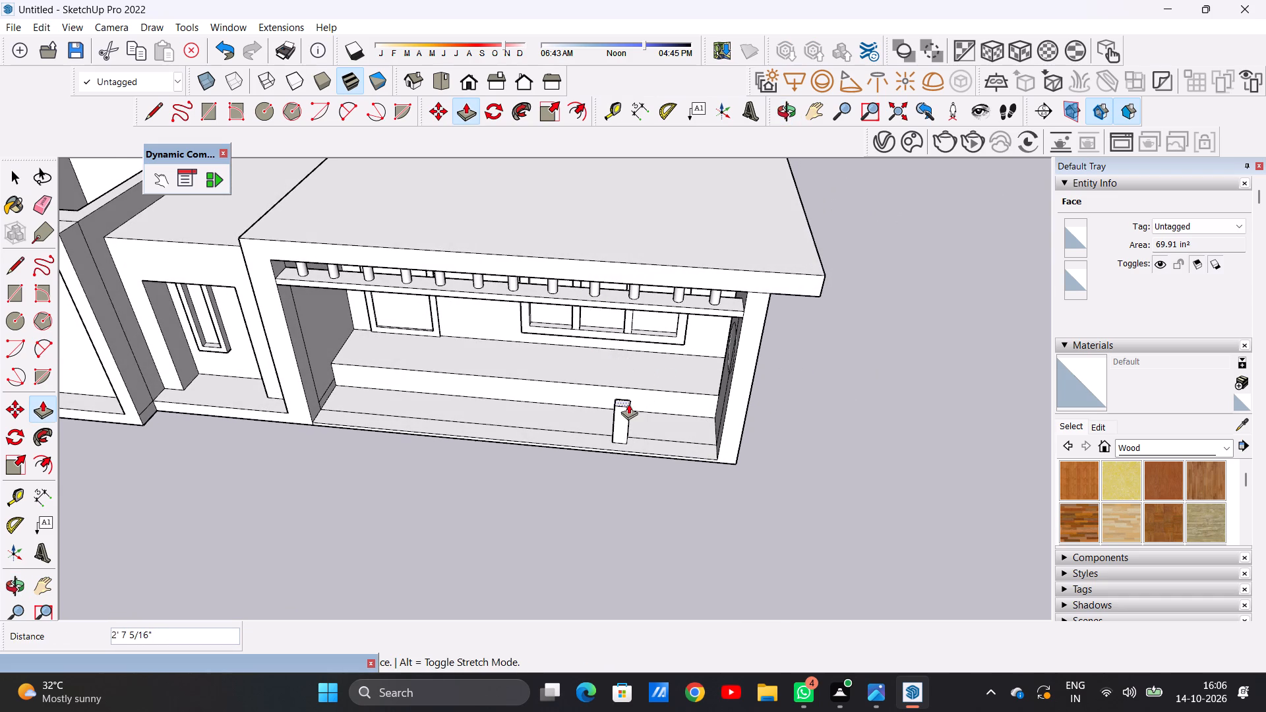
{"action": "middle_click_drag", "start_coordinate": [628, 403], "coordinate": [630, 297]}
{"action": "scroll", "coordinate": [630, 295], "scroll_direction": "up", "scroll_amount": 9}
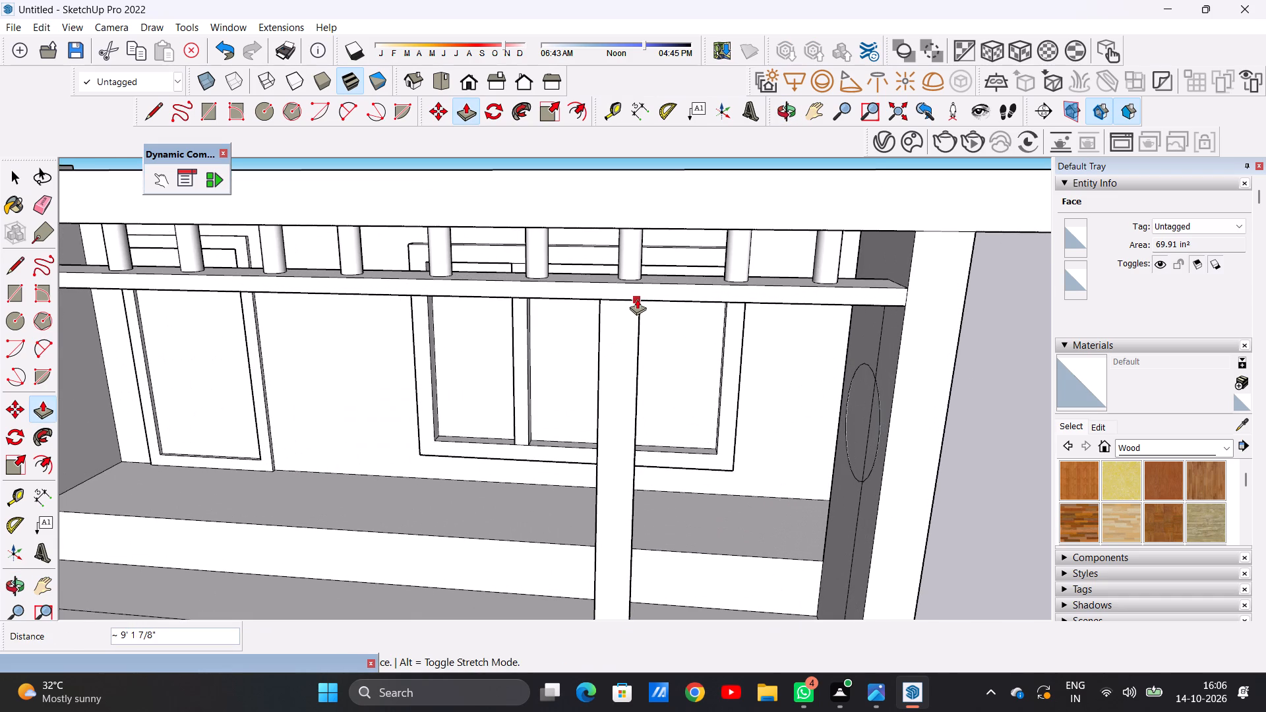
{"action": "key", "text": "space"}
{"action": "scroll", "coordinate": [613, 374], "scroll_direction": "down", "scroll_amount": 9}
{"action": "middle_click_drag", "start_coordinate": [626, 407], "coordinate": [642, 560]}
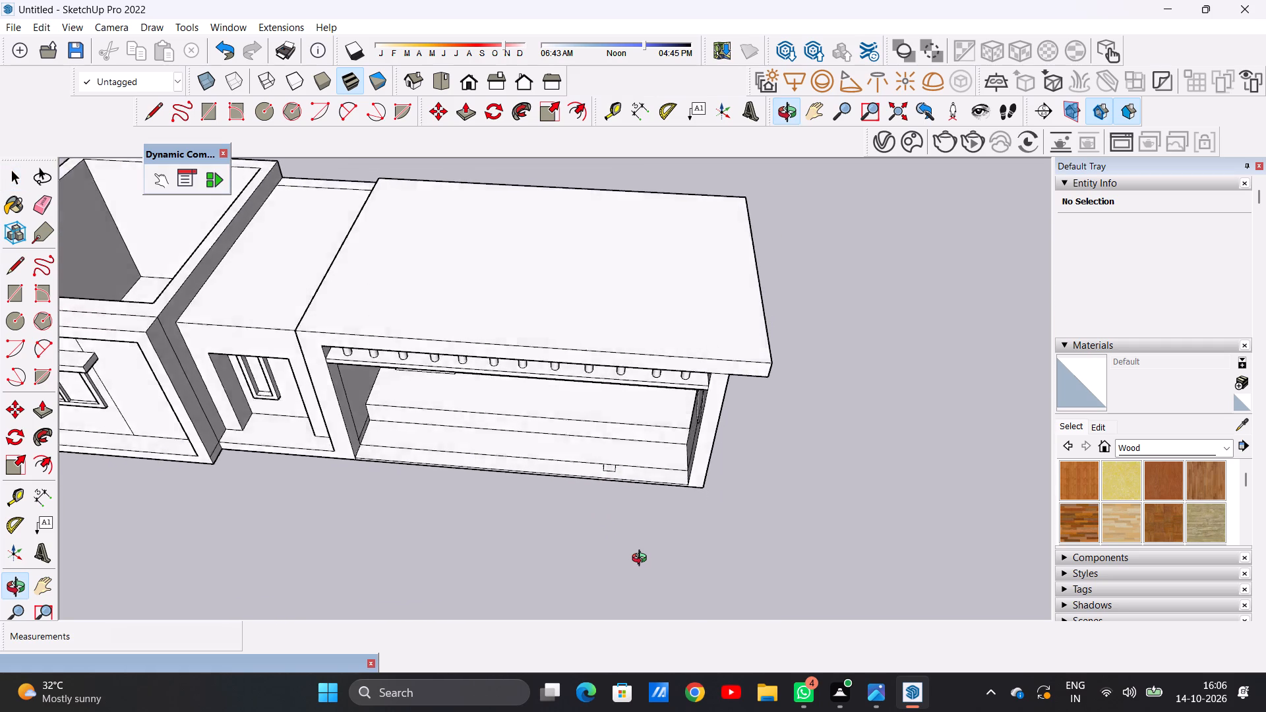
Copy the small floor rectangle with its edges about 4' 10 13/16" along the floor line to the porch's end wall.
{"action": "middle_click_drag", "start_coordinate": [642, 560], "coordinate": [663, 562]}
{"action": "scroll", "coordinate": [694, 461], "scroll_direction": "up", "scroll_amount": 11}
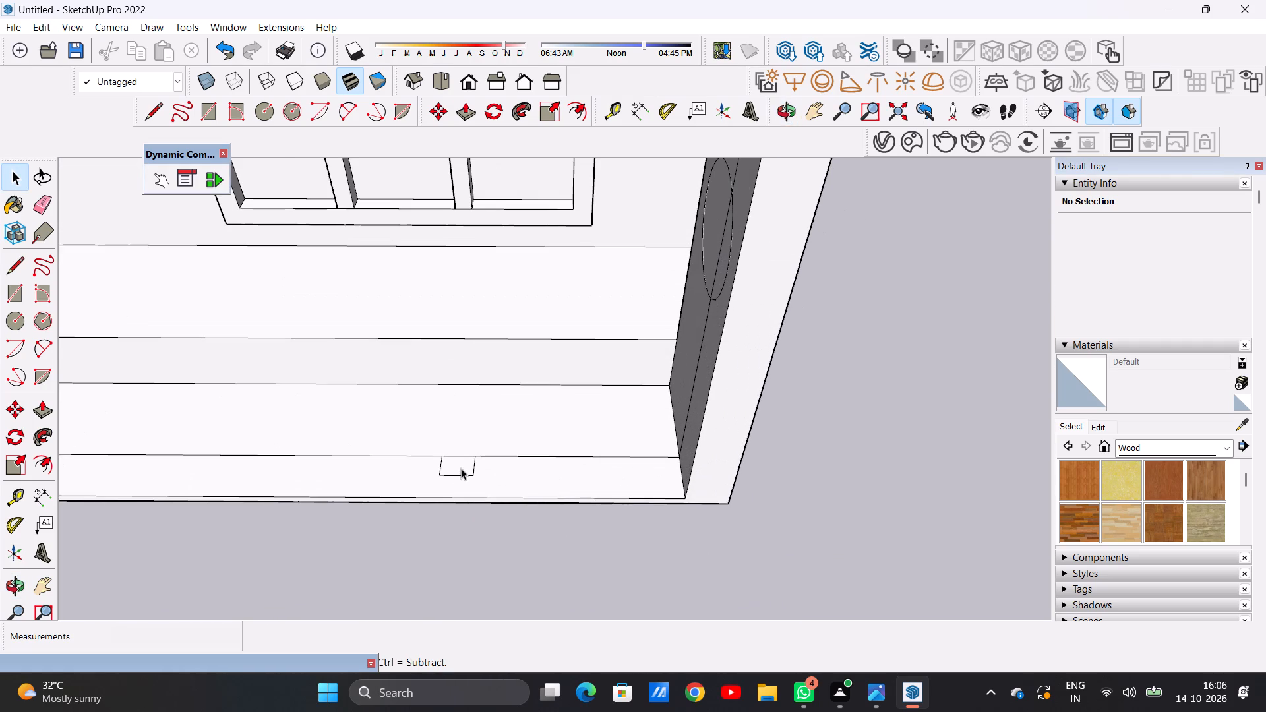
{"action": "double_click", "coordinate": [461, 468]}
{"action": "key", "text": "n"}
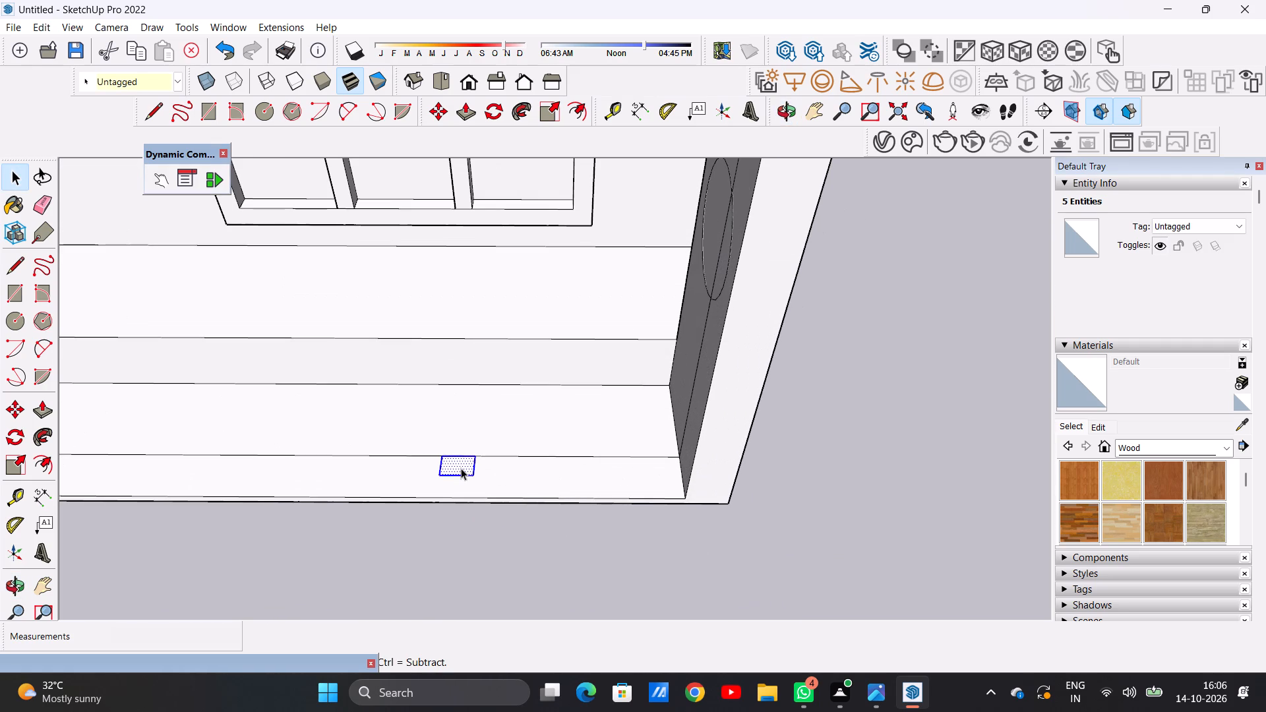
{"action": "key", "text": "space"}
{"action": "type", "text": "M"}
{"action": "middle_click_drag", "start_coordinate": [475, 476], "coordinate": [475, 509]}
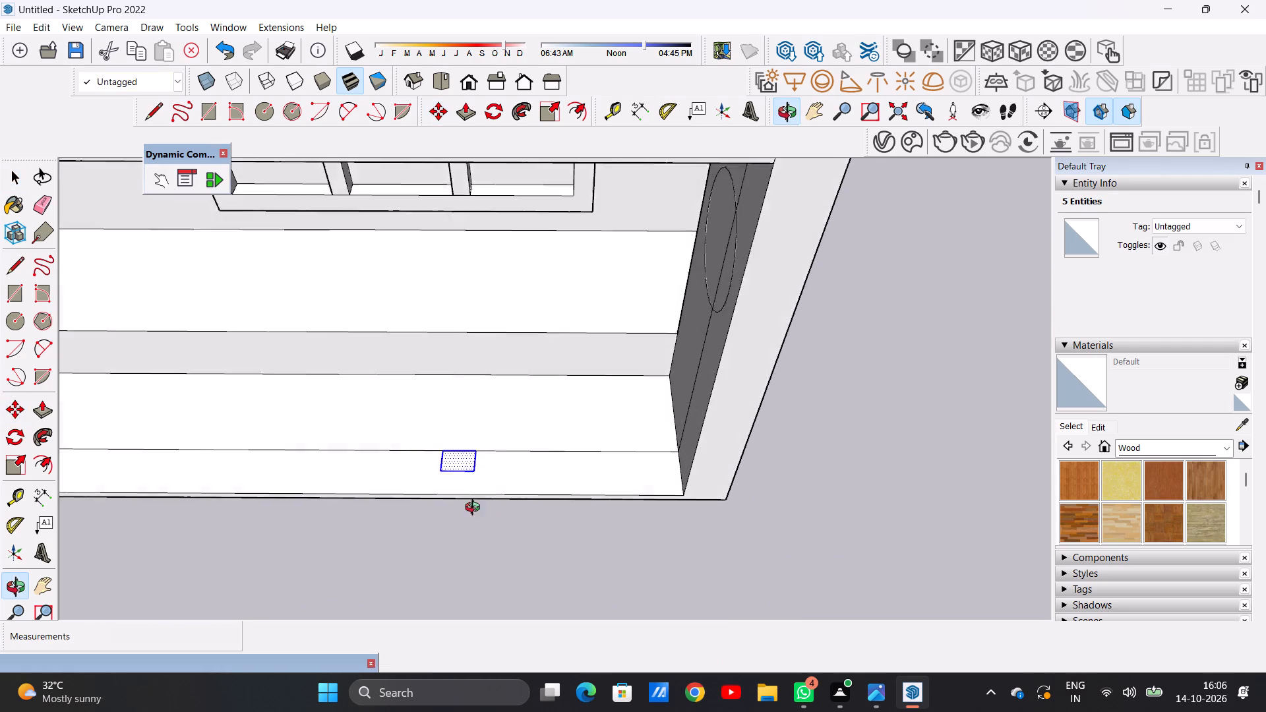
{"action": "middle_click_drag", "start_coordinate": [475, 509], "coordinate": [479, 531]}
{"action": "scroll", "coordinate": [481, 477], "scroll_direction": "up", "scroll_amount": 6}
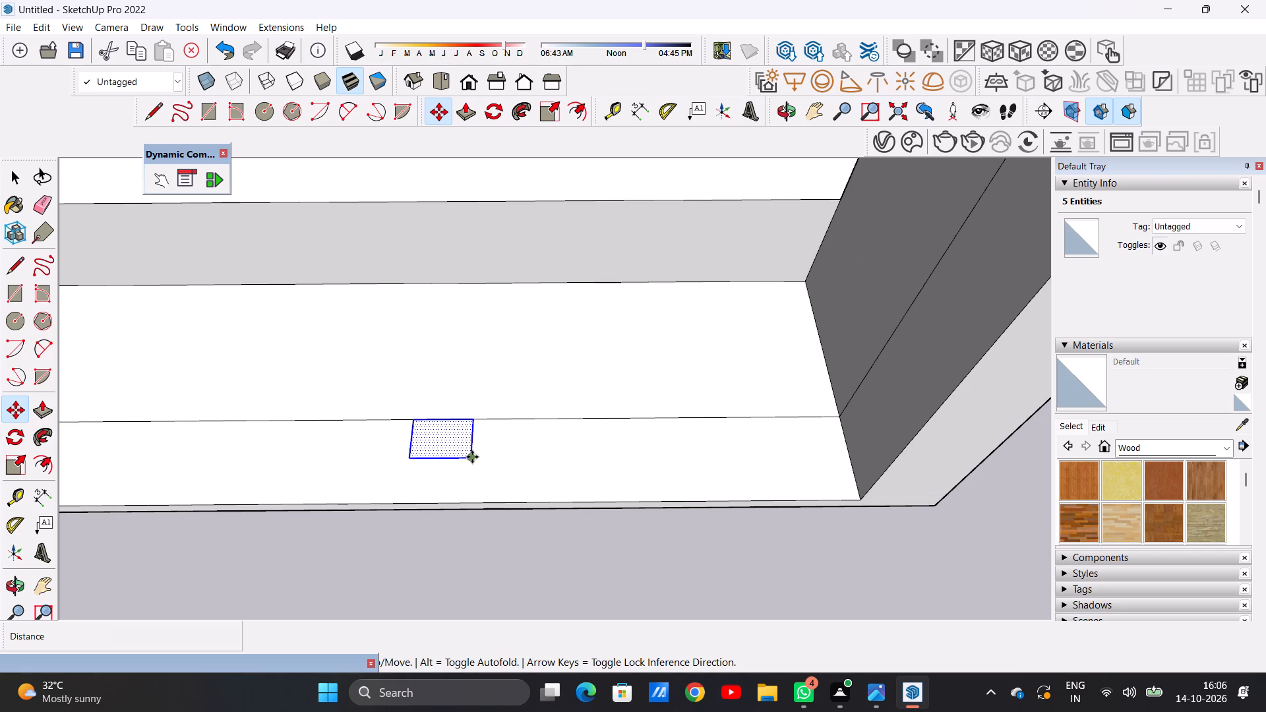
{"action": "left_click", "coordinate": [472, 457]}
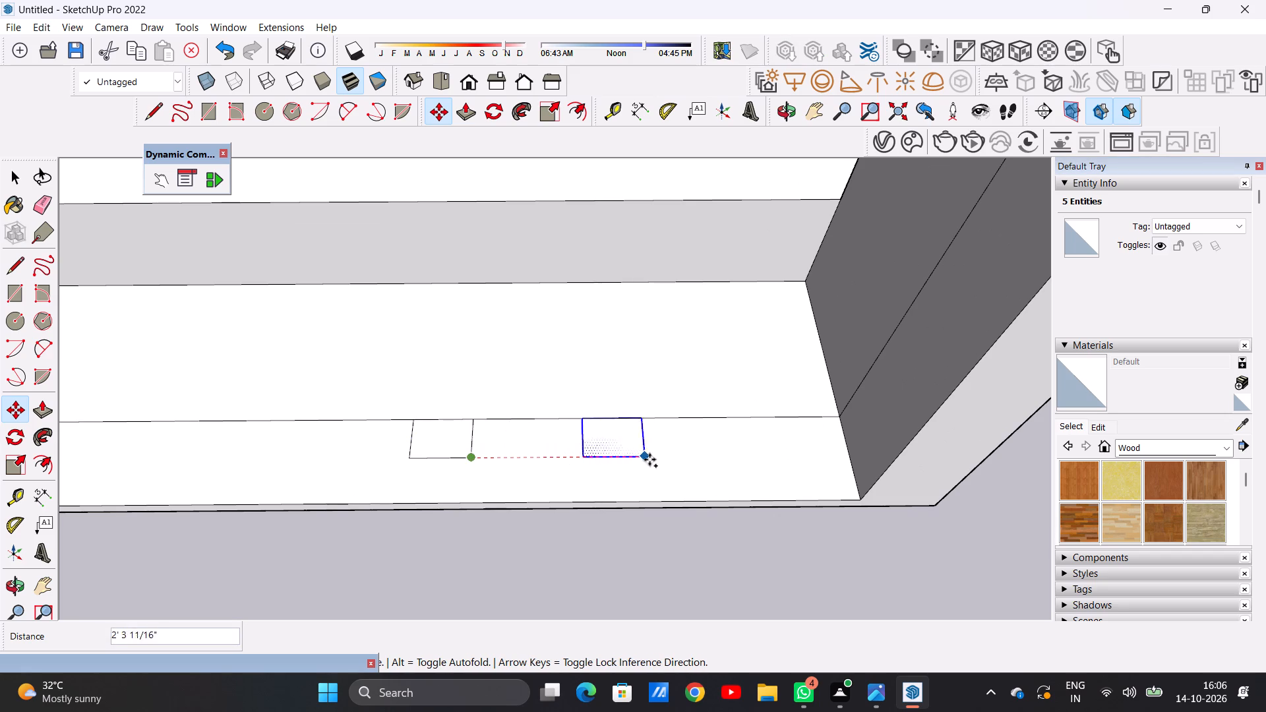
{"action": "left_click", "coordinate": [839, 450]}
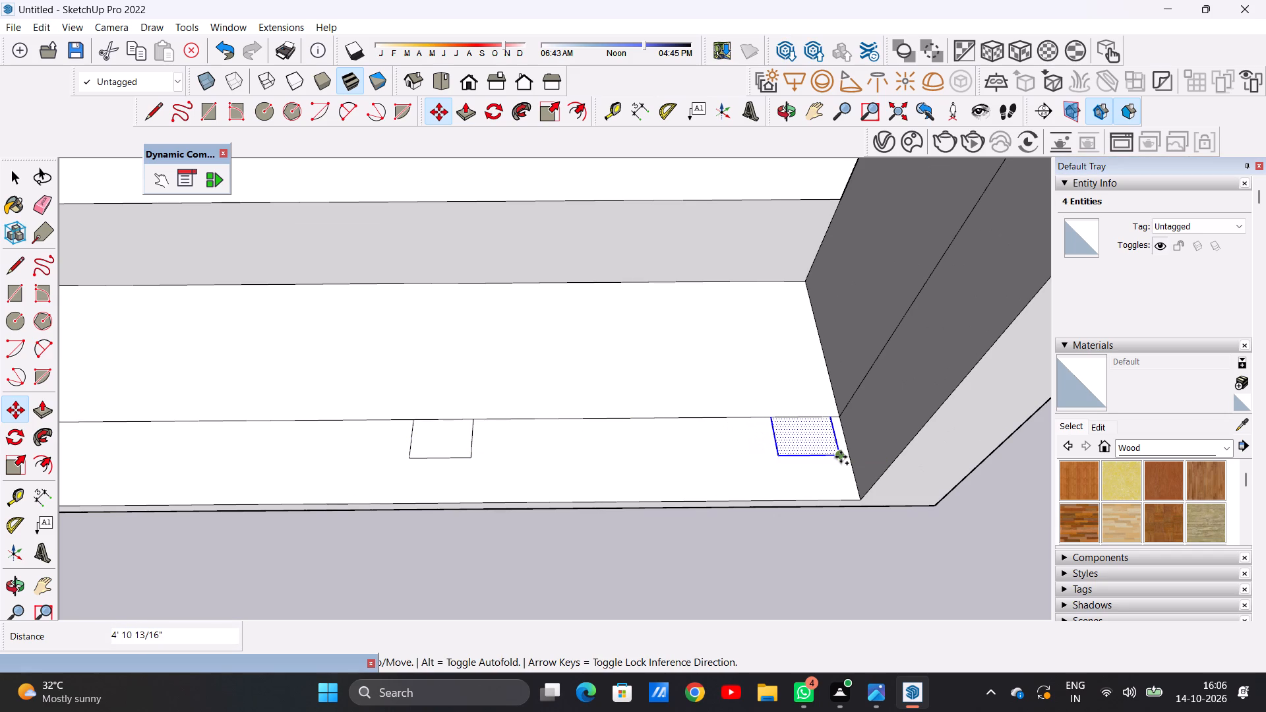
Make two more copies along the floor line: one about 3' 11 3/8" back beside the original, then one about 3' 5/8" beside the end copy.
{"action": "left_click", "coordinate": [841, 457]}
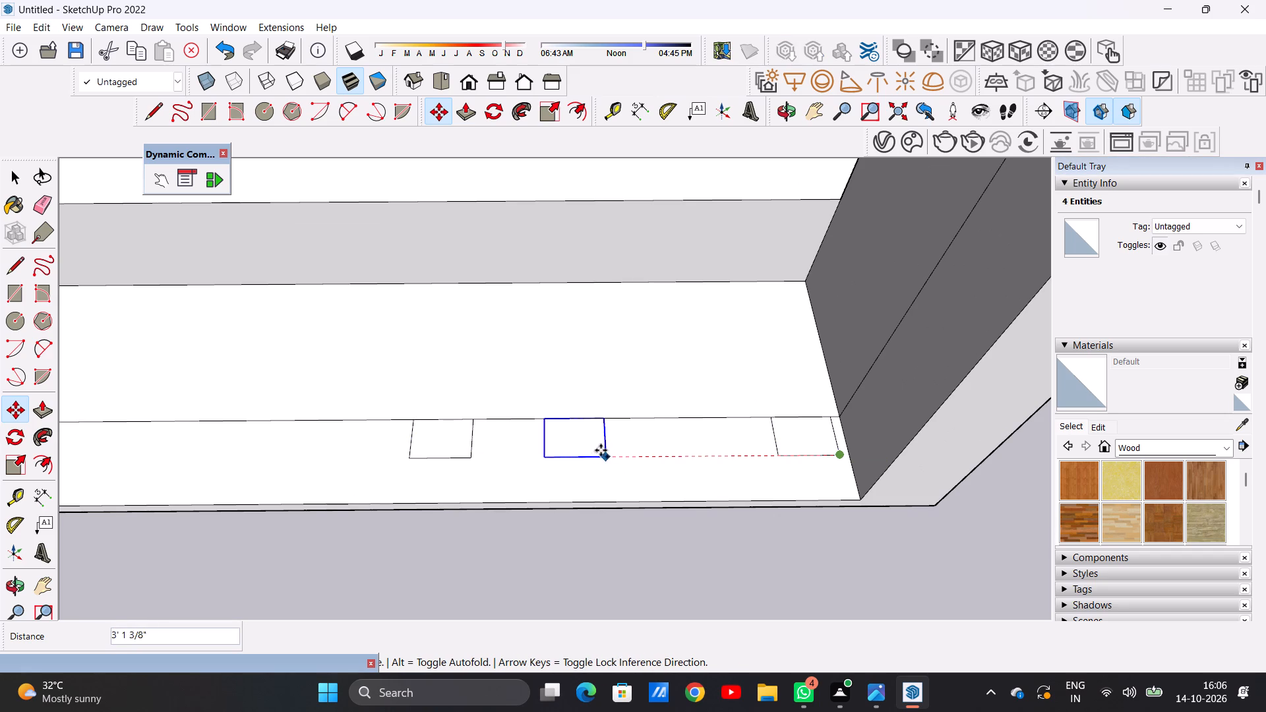
{"action": "left_click", "coordinate": [541, 456]}
{"action": "left_click", "coordinate": [541, 456]}
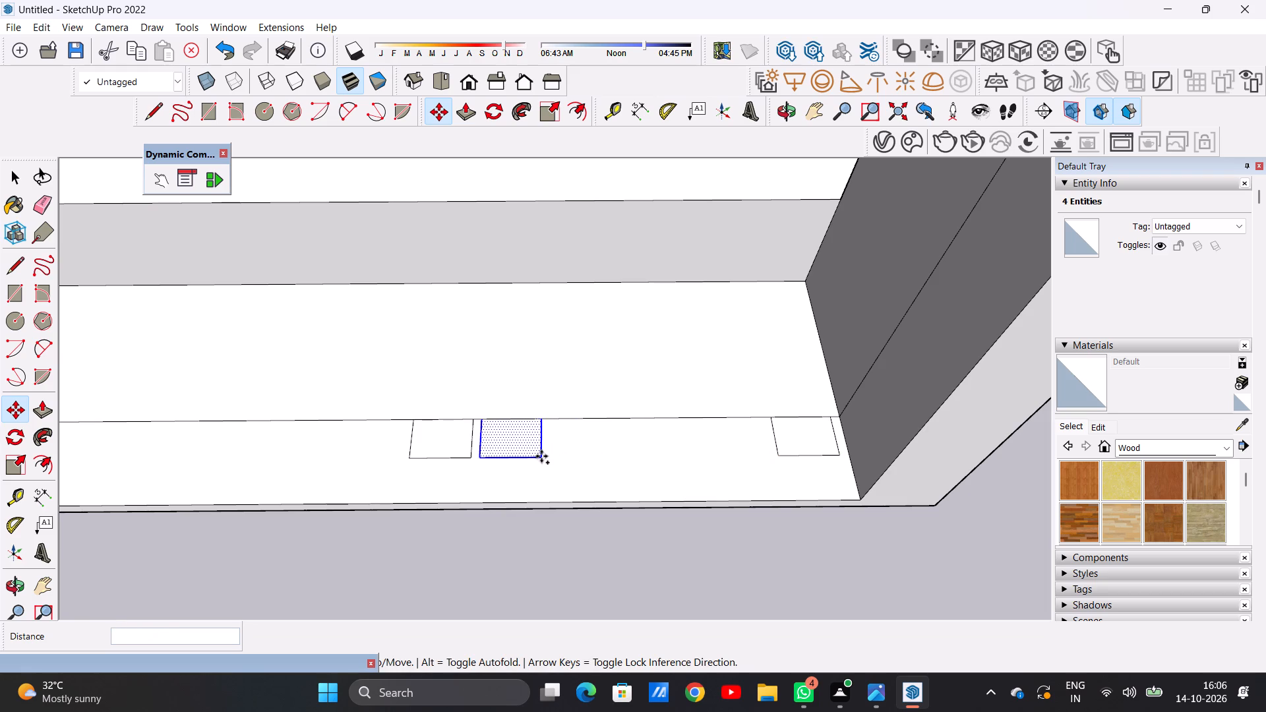
{"action": "left_click", "coordinate": [771, 450]}
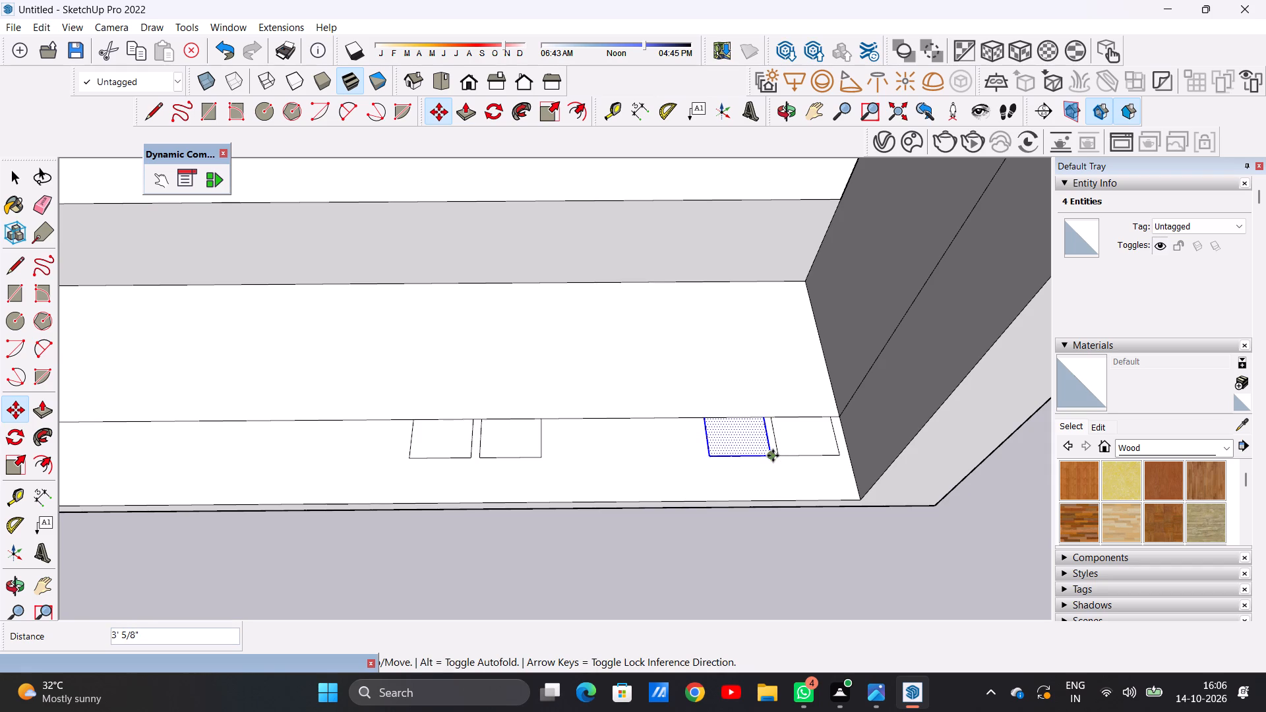
Fill the middle gap with two more copies, placed about 2' 1 11/16" back and then 1' 3/4" forward, completing a row of six.
{"action": "left_click", "coordinate": [773, 456]}
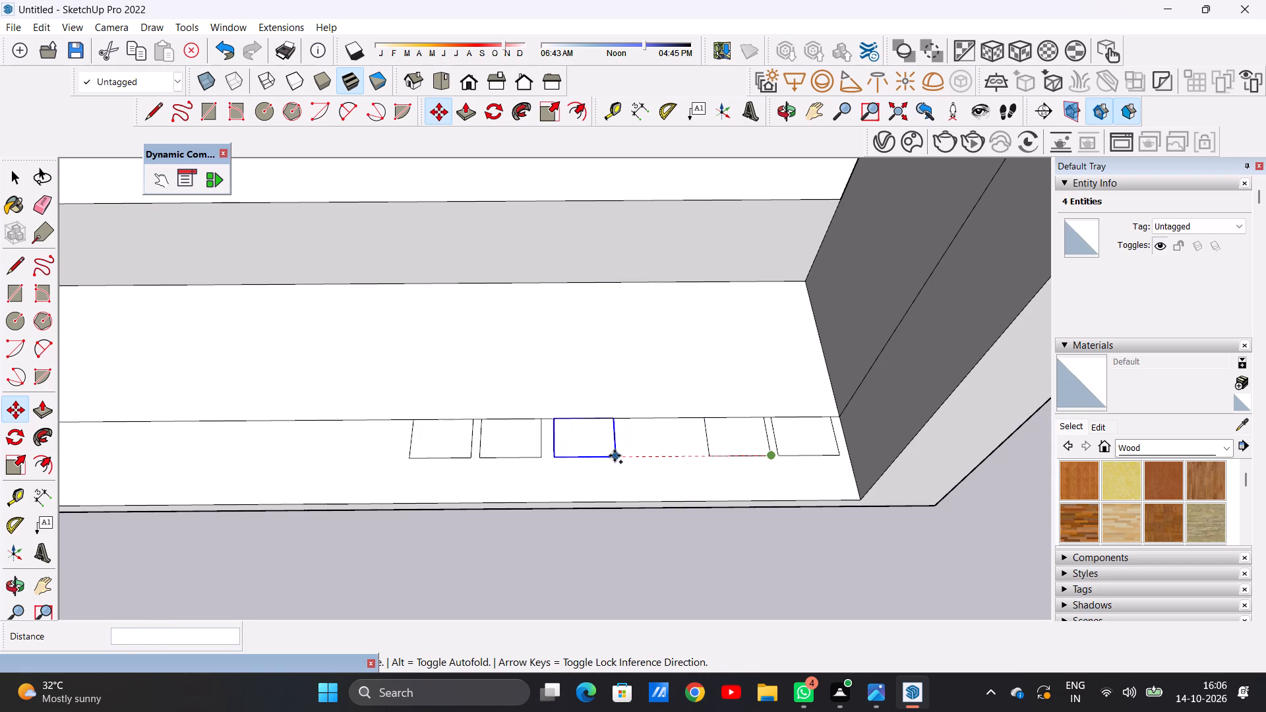
{"action": "left_click", "coordinate": [610, 456]}
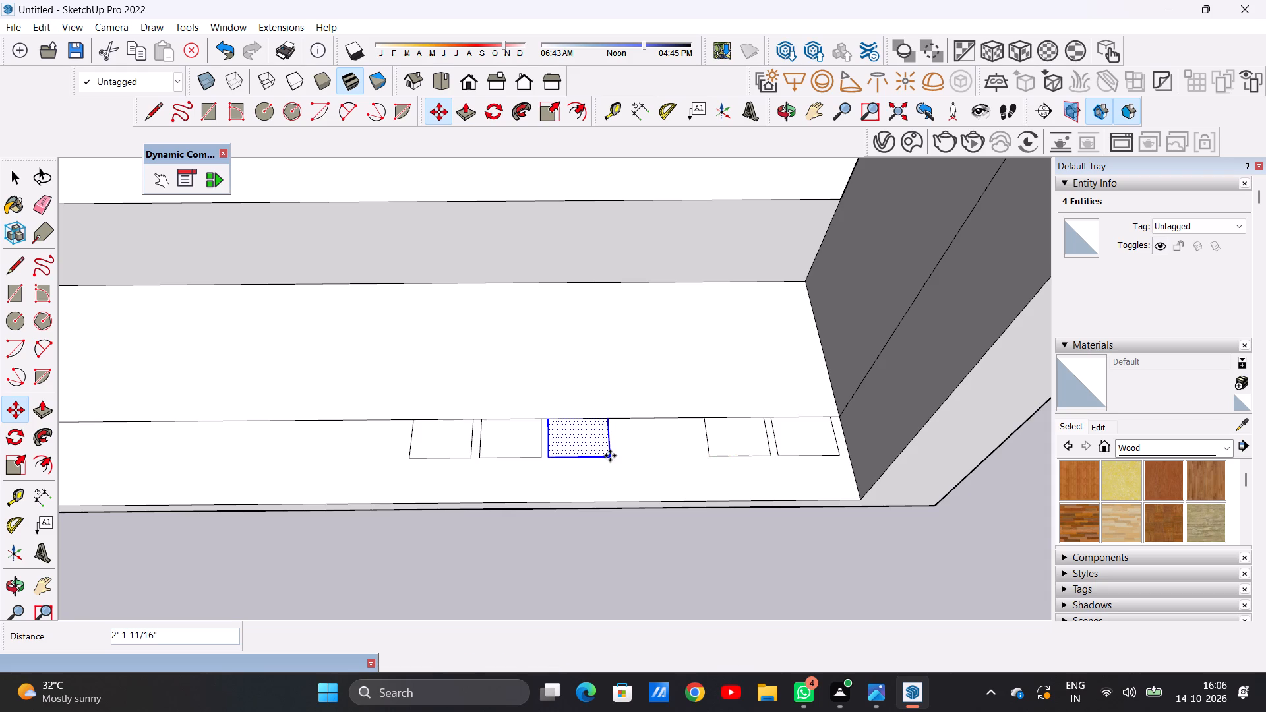
{"action": "left_click", "coordinate": [610, 456]}
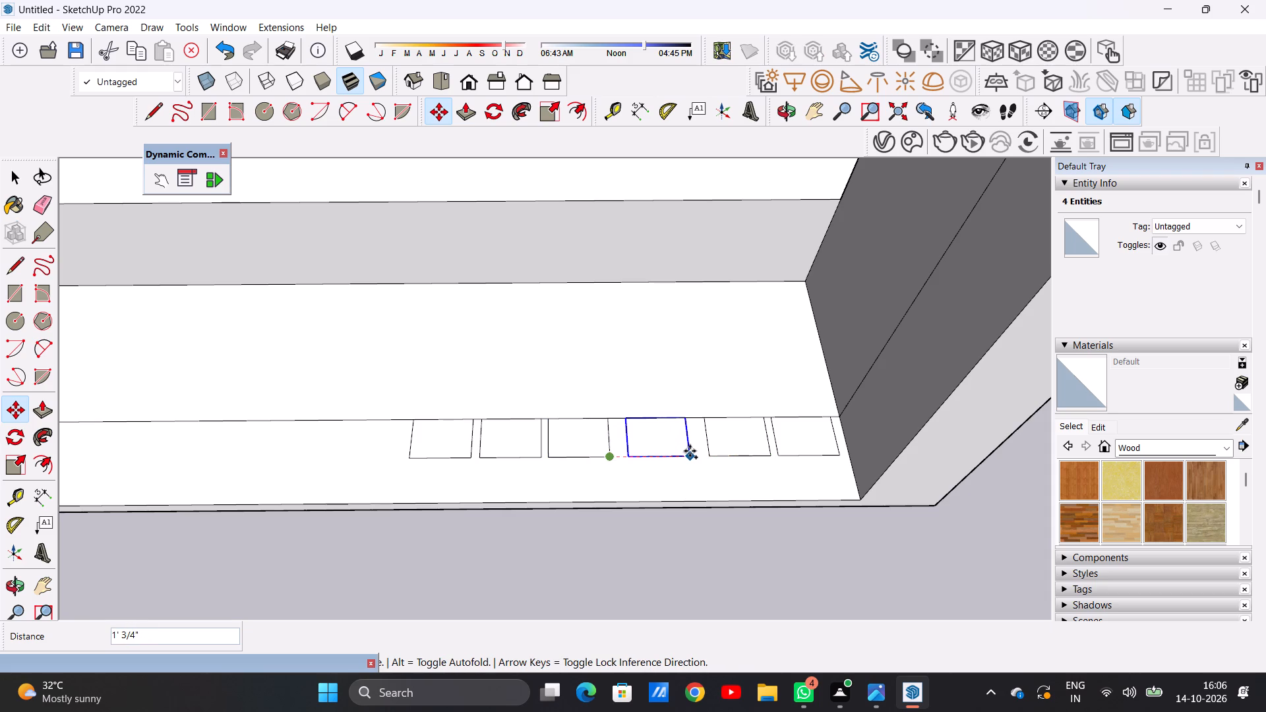
{"action": "left_click", "coordinate": [690, 451]}
{"action": "key", "text": "space"}
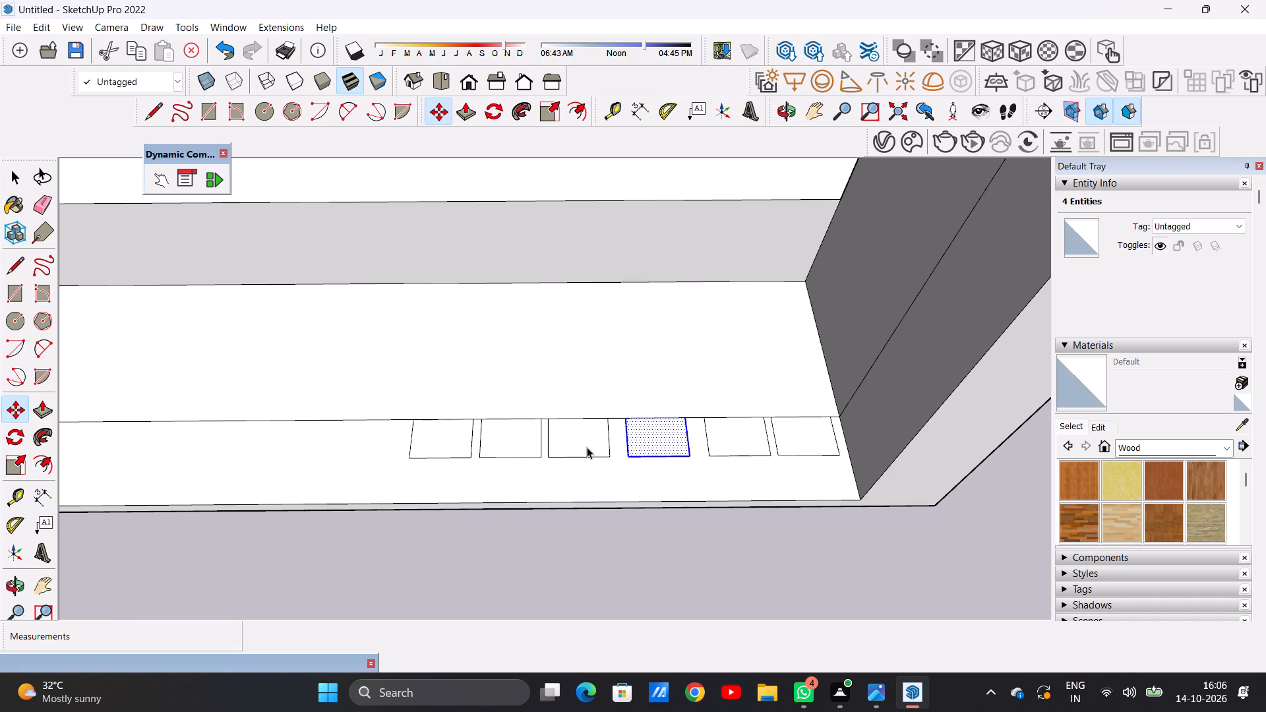
Move the third rectangle, counting from the original, about 1 1/4" along the floor line toward the end wall.
{"action": "double_click", "coordinate": [586, 446]}
{"action": "key", "text": "m"}
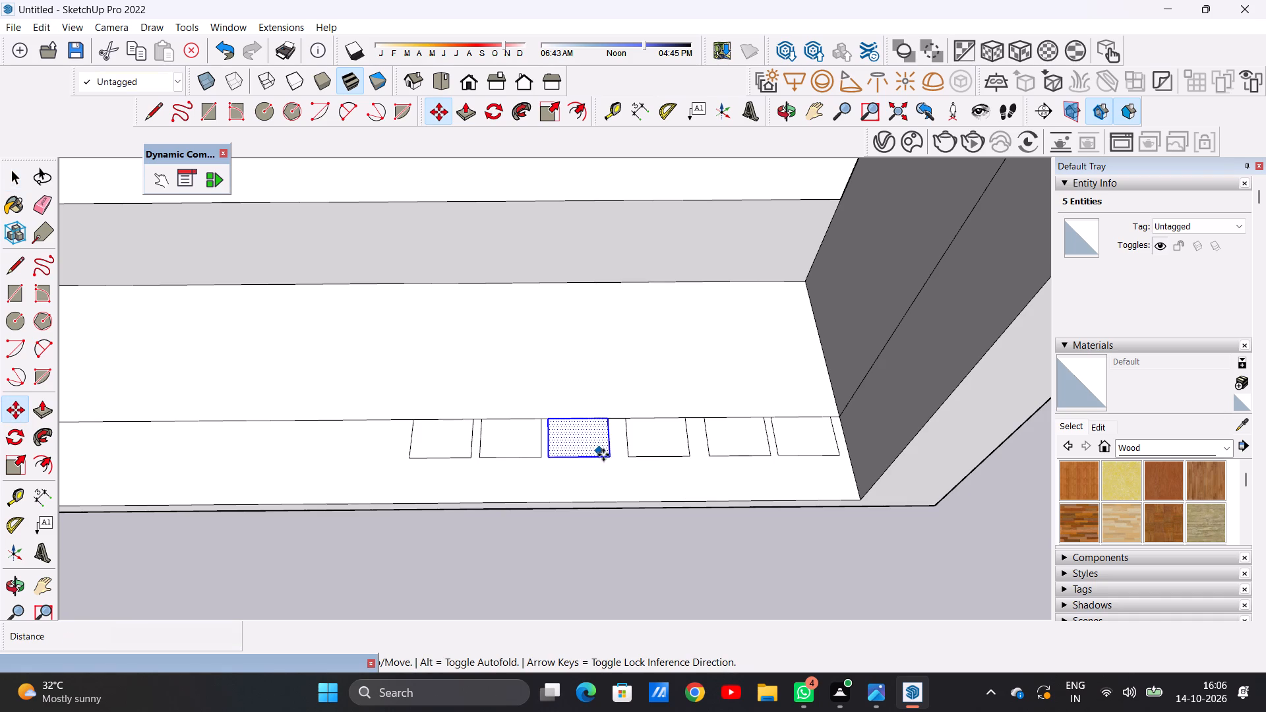
{"action": "left_click", "coordinate": [609, 458]}
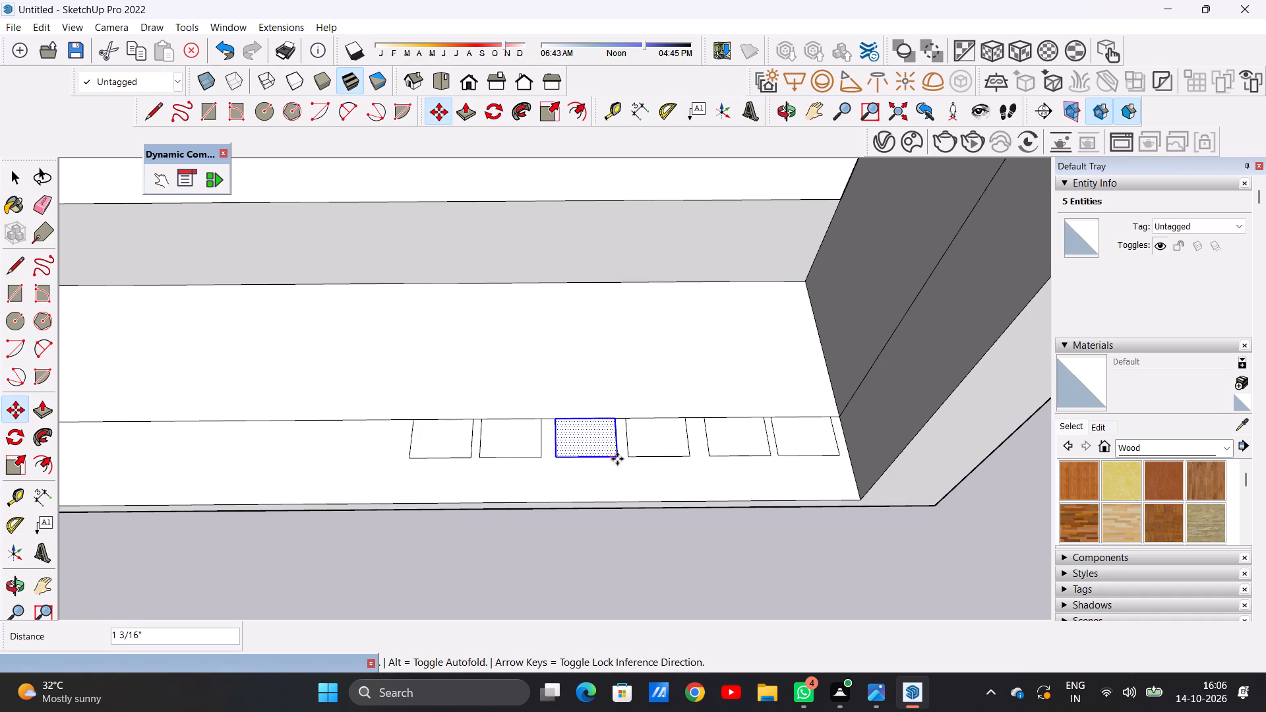
{"action": "left_click", "coordinate": [618, 459]}
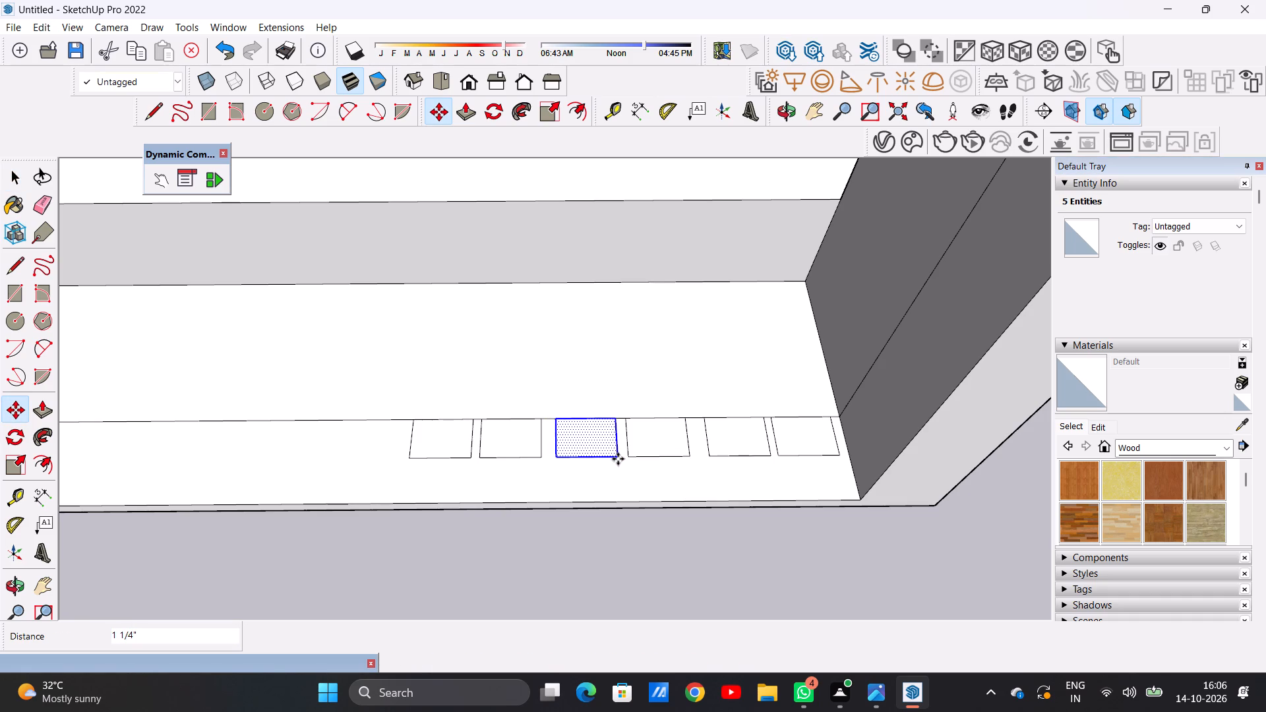
{"action": "key", "text": "space"}
Move the fifth rectangle about 1" along the floor line, away from the end wall.
{"action": "double_click", "coordinate": [709, 438]}
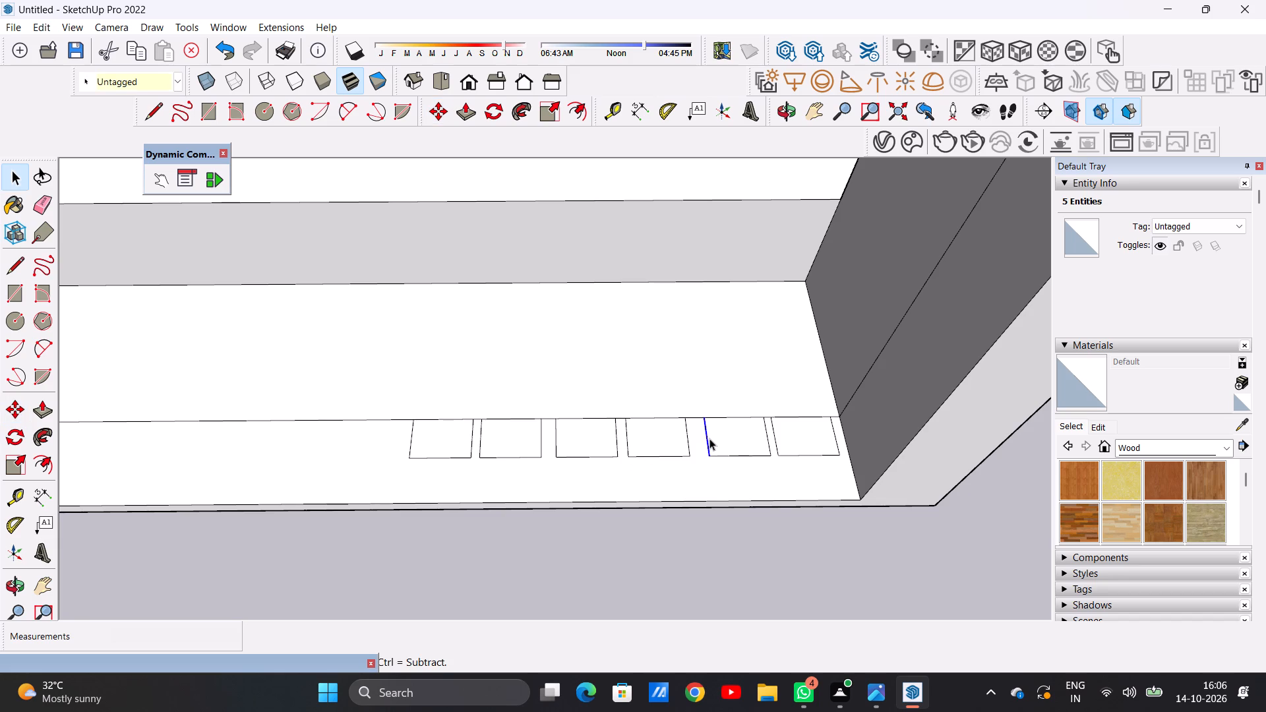
{"action": "left_click", "coordinate": [744, 539]}
{"action": "double_click", "coordinate": [733, 443]}
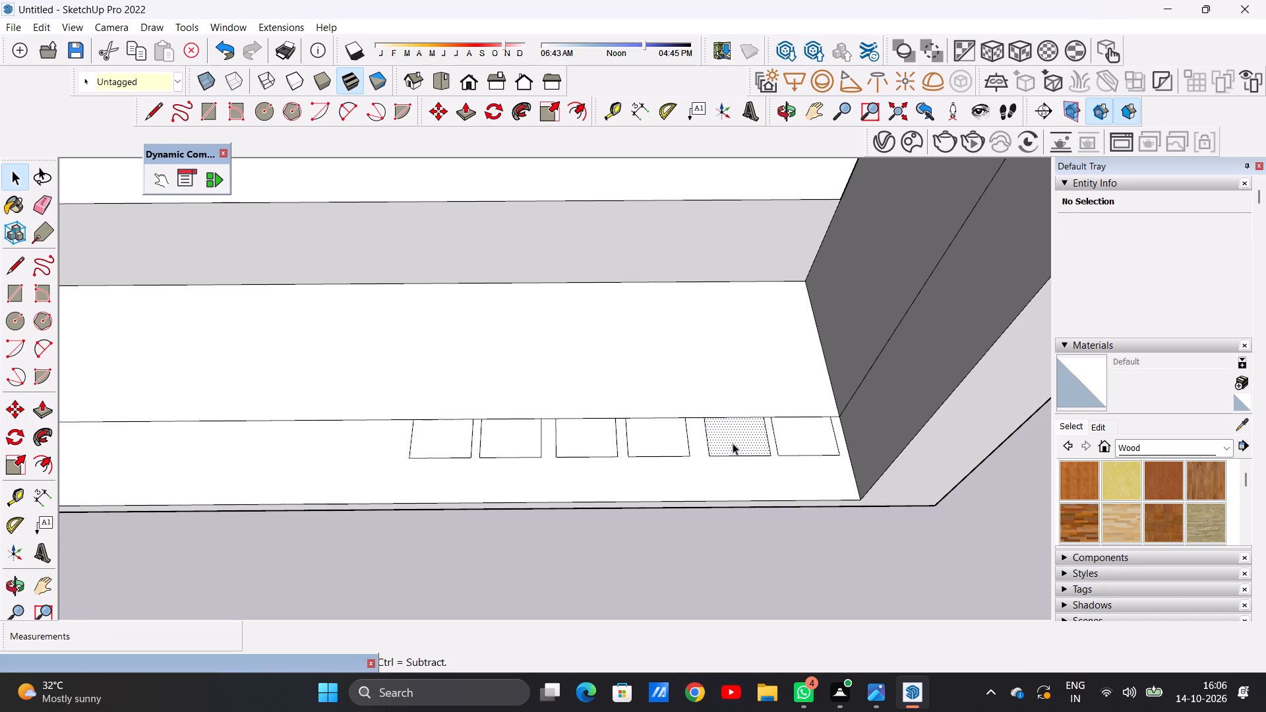
{"action": "key", "text": "m"}
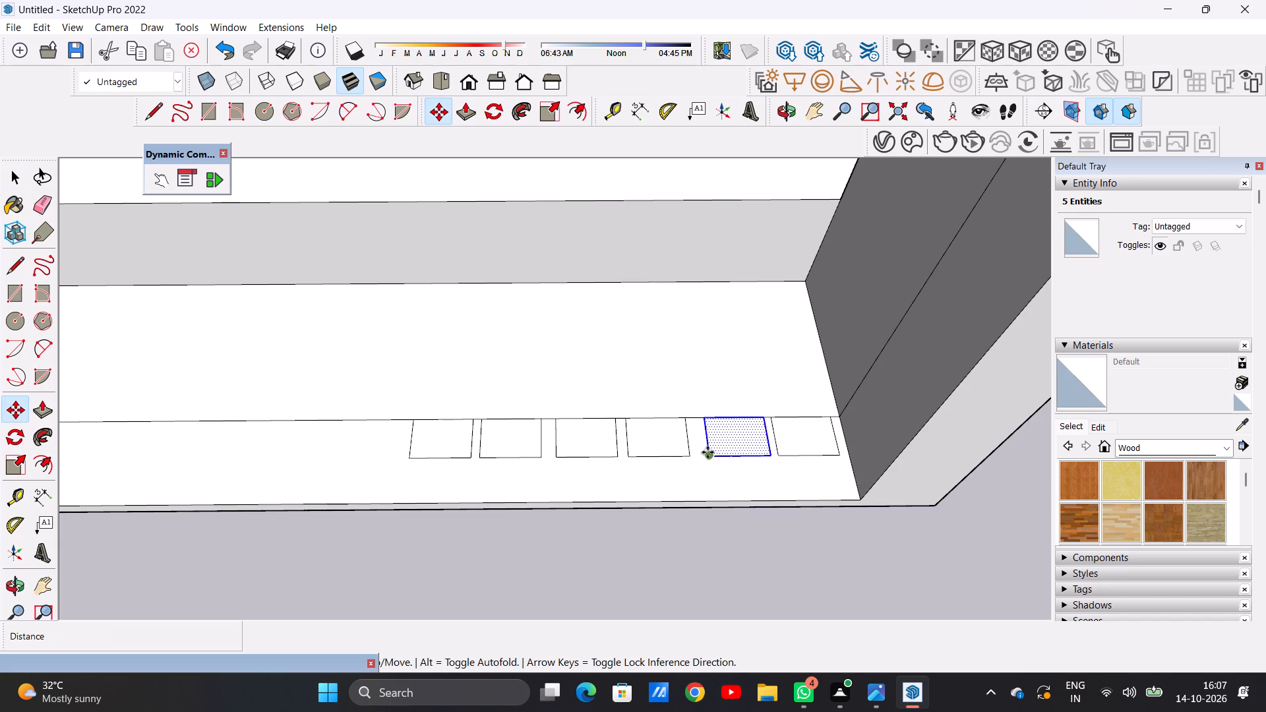
{"action": "left_click", "coordinate": [708, 452]}
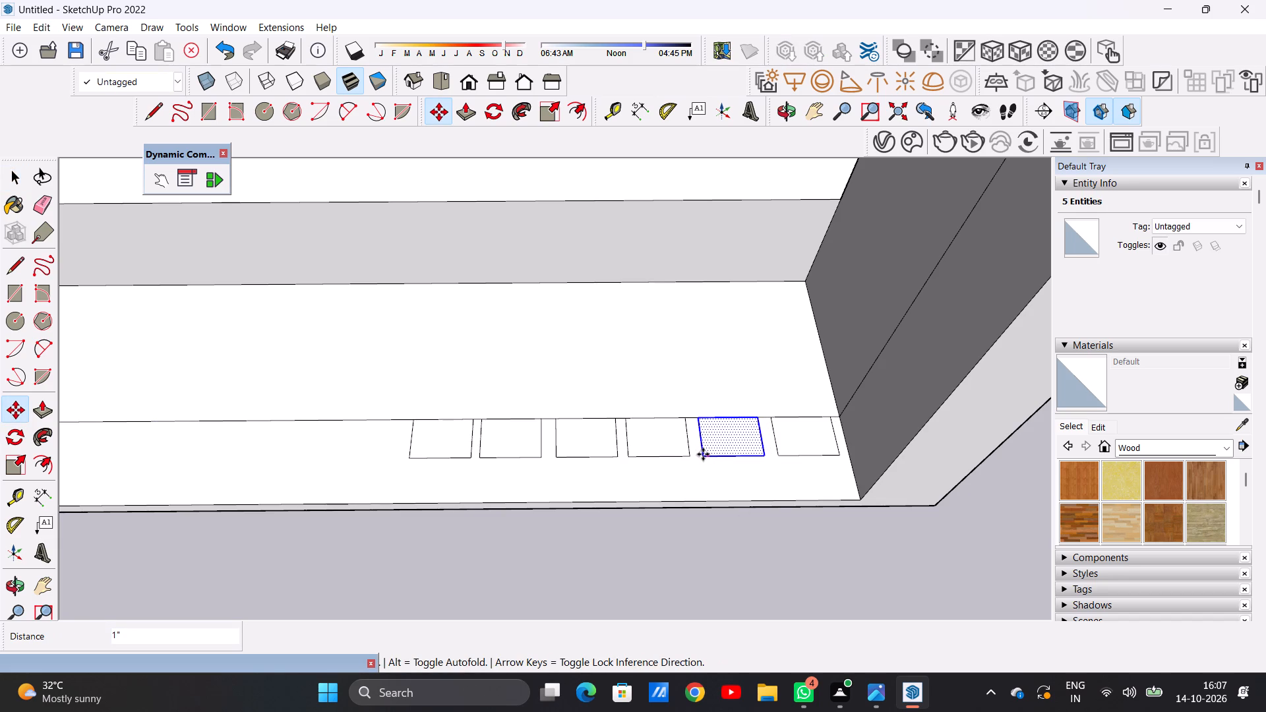
{"action": "left_click", "coordinate": [703, 454]}
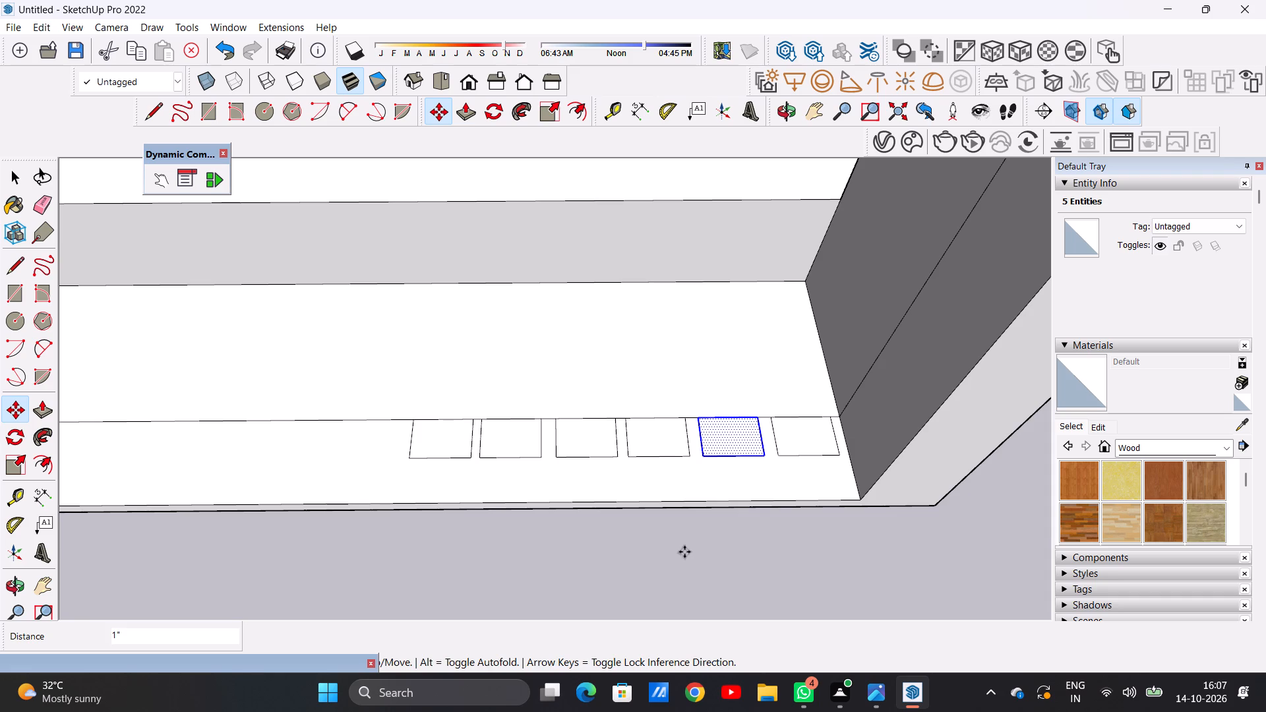
{"action": "key", "text": "space"}
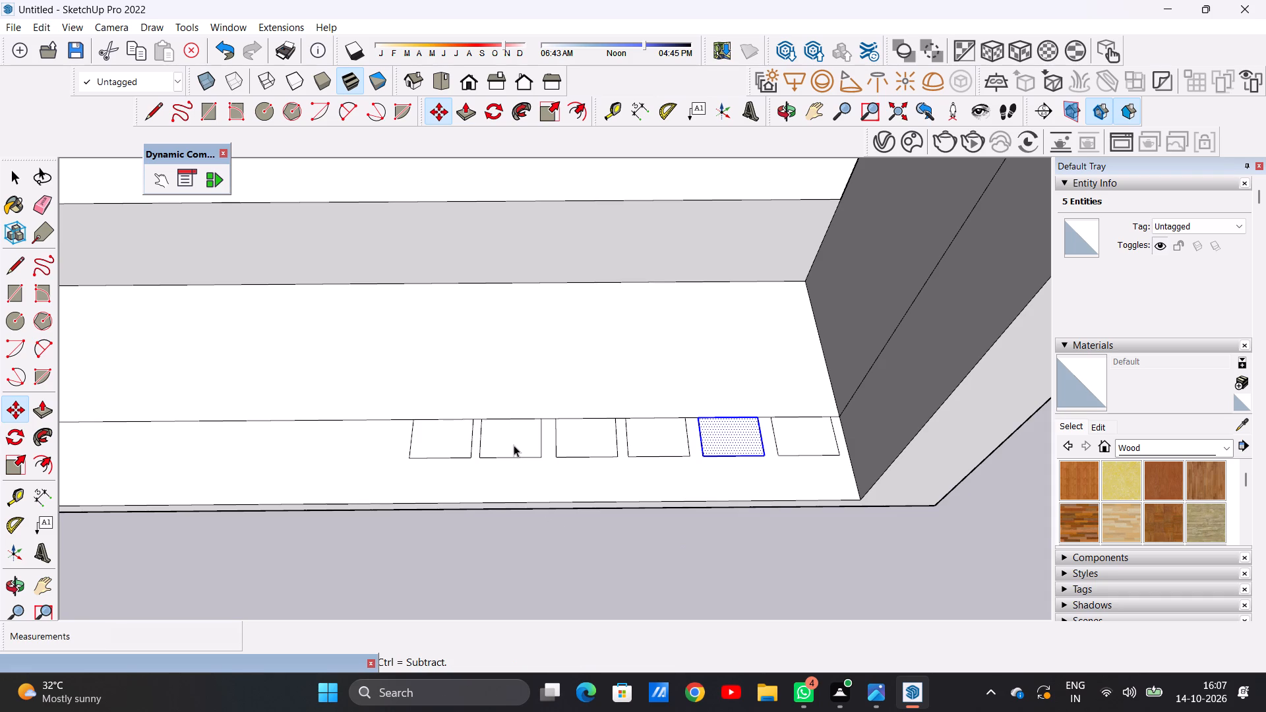
Move the second rectangle about 9/16" along the floor line toward the third one.
{"action": "double_click", "coordinate": [514, 445]}
{"action": "key", "text": "m"}
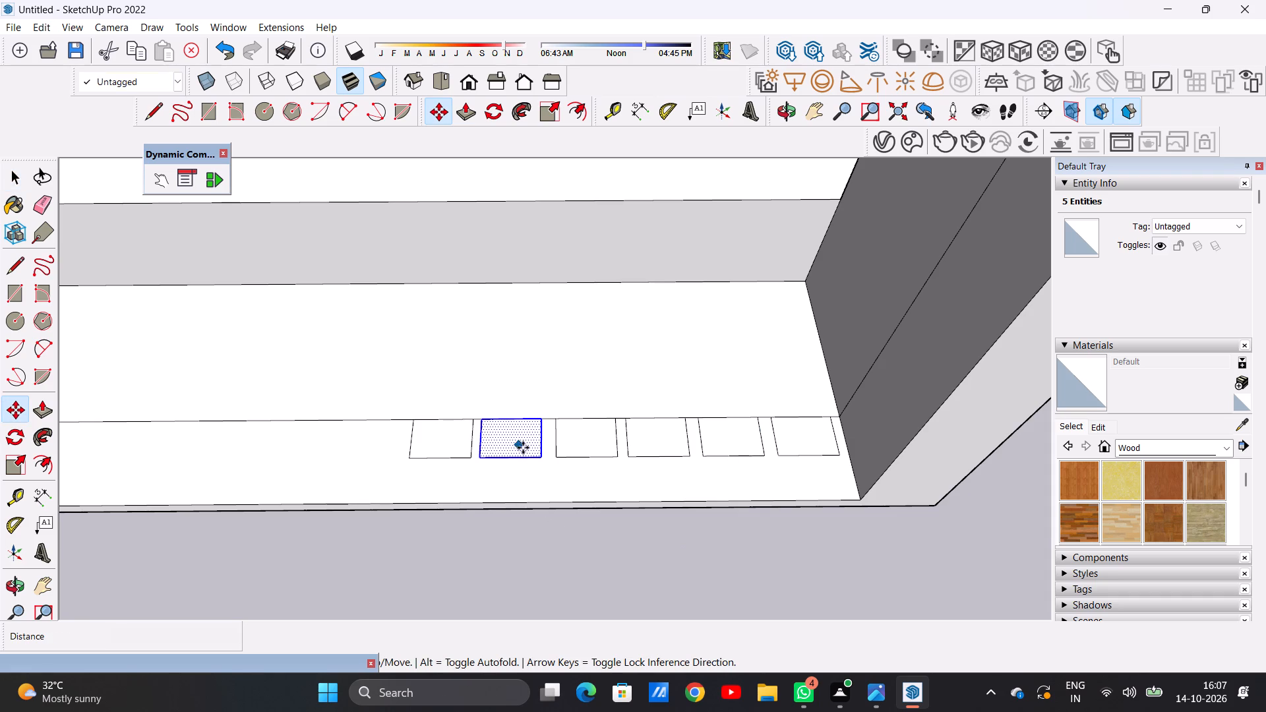
{"action": "left_click", "coordinate": [537, 458]}
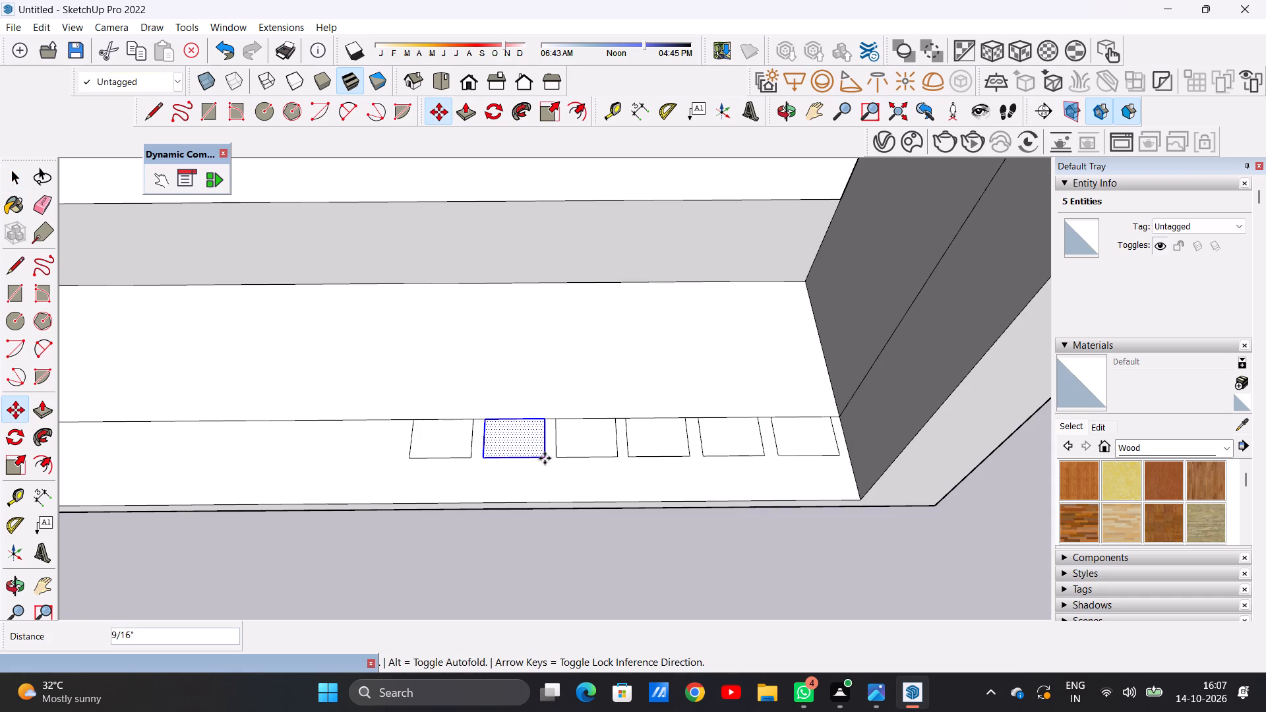
{"action": "left_click", "coordinate": [545, 458]}
{"action": "key", "text": "space"}
{"action": "left_click", "coordinate": [577, 538]}
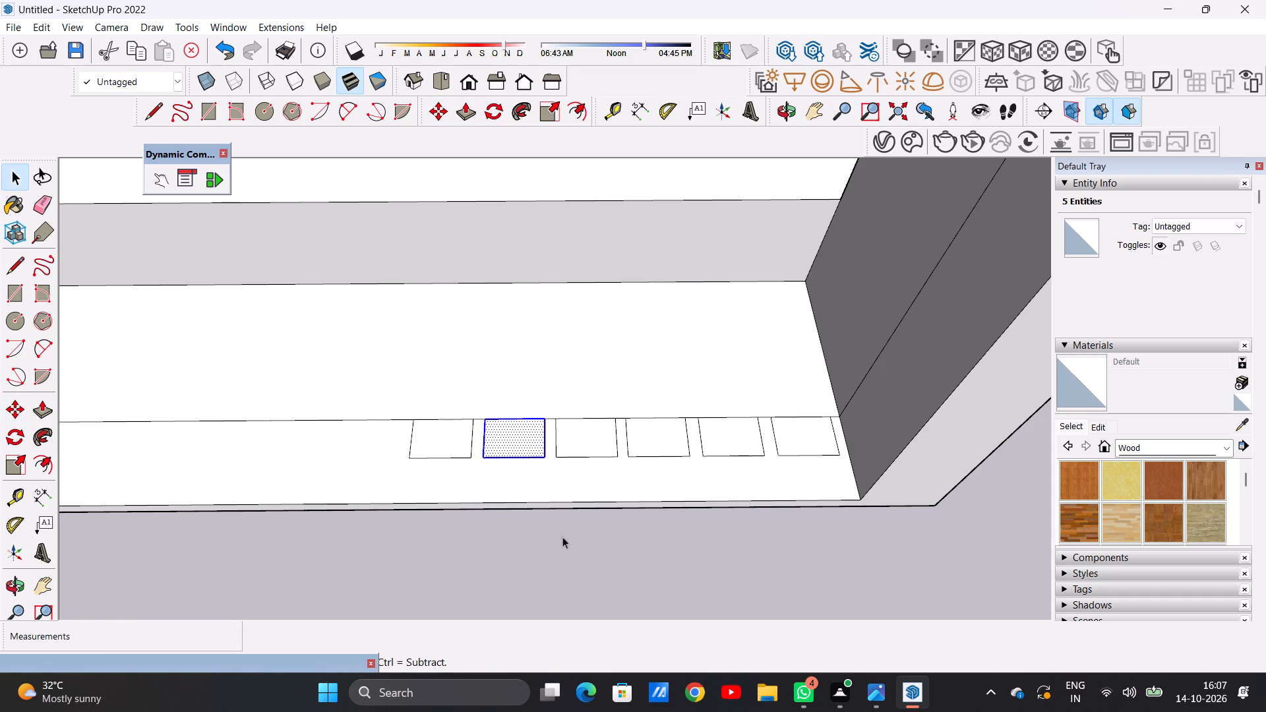
Extrude the first rectangle, farthest from the end wall, about 9' 1 7/8" up to the underside of the baluster beam.
{"action": "scroll", "coordinate": [539, 529], "scroll_direction": "down", "scroll_amount": 6}
{"action": "key", "text": "p"}
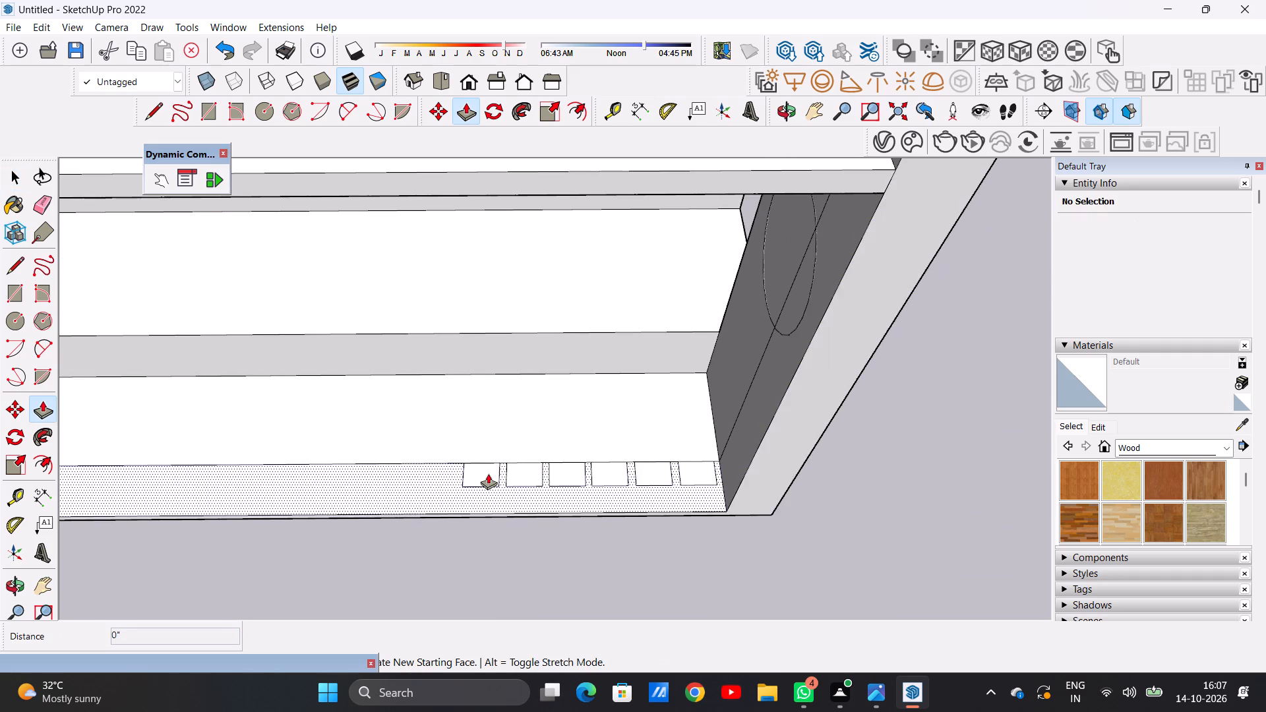
{"action": "scroll", "coordinate": [488, 473], "scroll_direction": "up", "scroll_amount": 4}
{"action": "scroll", "coordinate": [488, 473], "scroll_direction": "down", "scroll_amount": 1}
{"action": "scroll", "coordinate": [488, 473], "scroll_direction": "up", "scroll_amount": 1}
{"action": "left_click", "coordinate": [488, 473]}
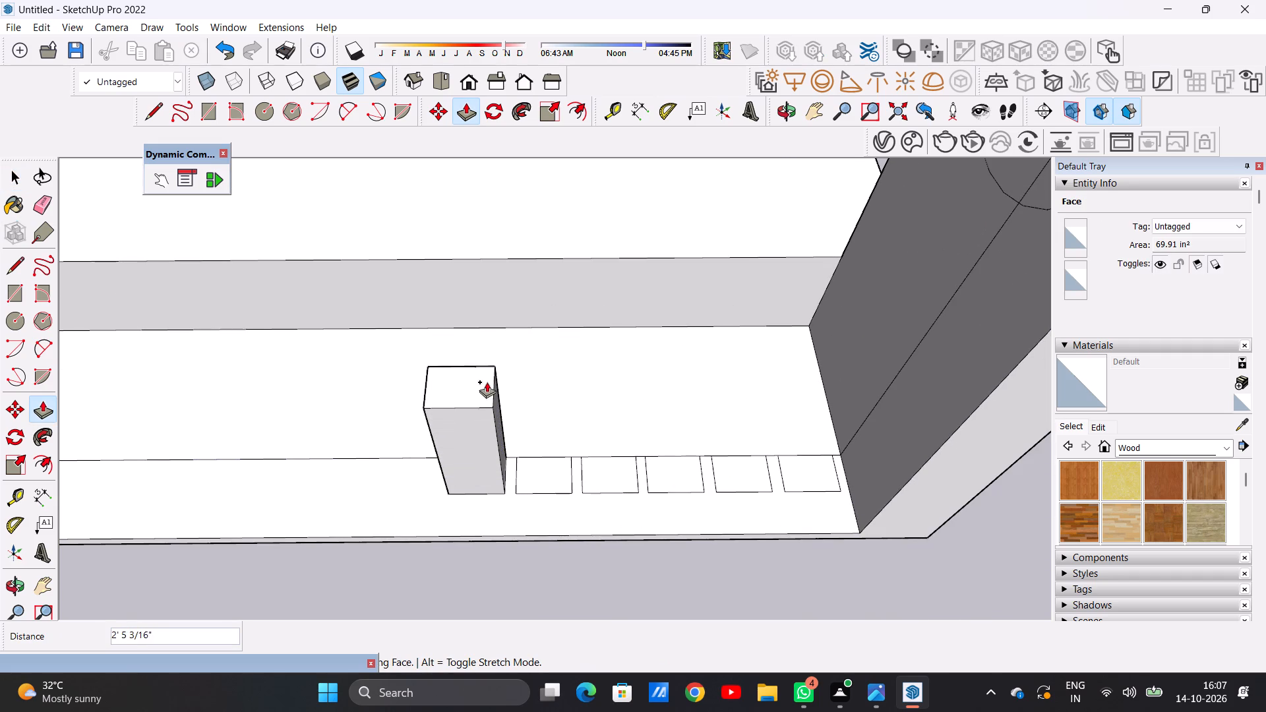
{"action": "scroll", "coordinate": [479, 357], "scroll_direction": "down", "scroll_amount": 20}
{"action": "scroll", "coordinate": [479, 357], "scroll_direction": "down", "scroll_amount": 2}
{"action": "middle_click_drag", "start_coordinate": [494, 374], "coordinate": [503, 247]}
{"action": "scroll", "coordinate": [481, 359], "scroll_direction": "down", "scroll_amount": 4}
{"action": "middle_click_drag", "start_coordinate": [489, 420], "coordinate": [487, 320]}
{"action": "scroll", "coordinate": [487, 320], "scroll_direction": "up", "scroll_amount": 18}
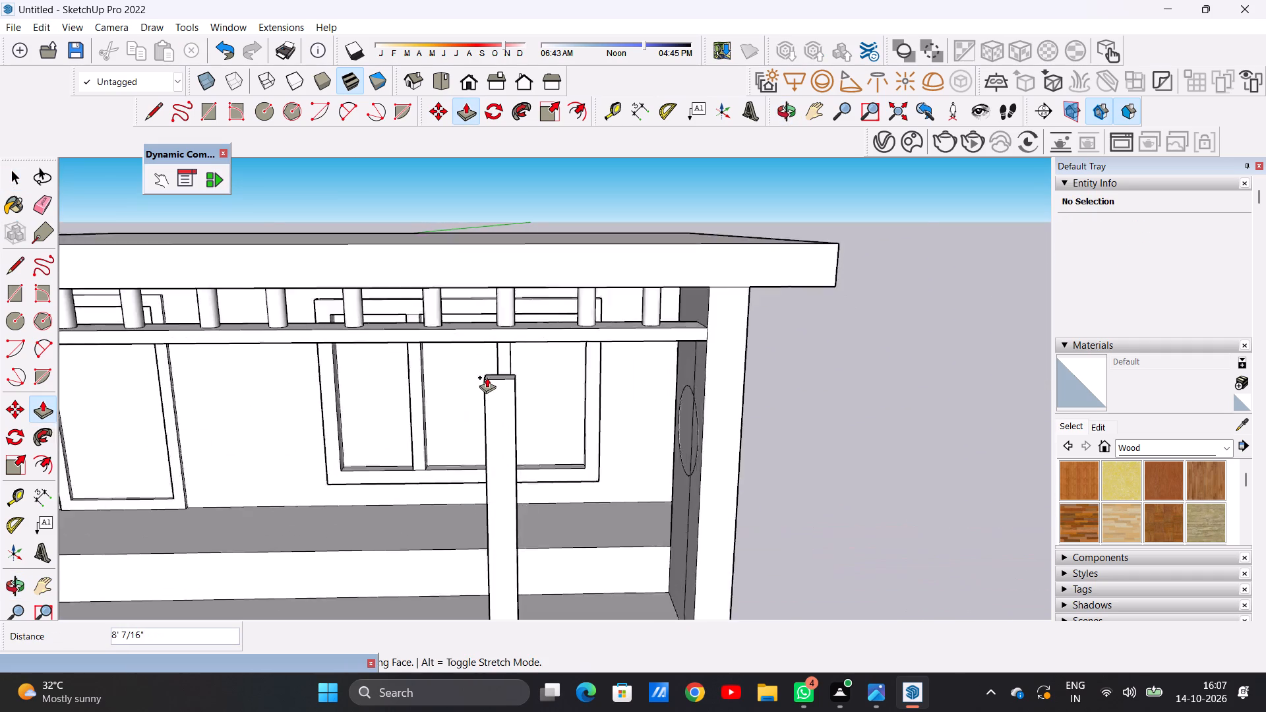
{"action": "middle_click_drag", "start_coordinate": [489, 410], "coordinate": [479, 353]}
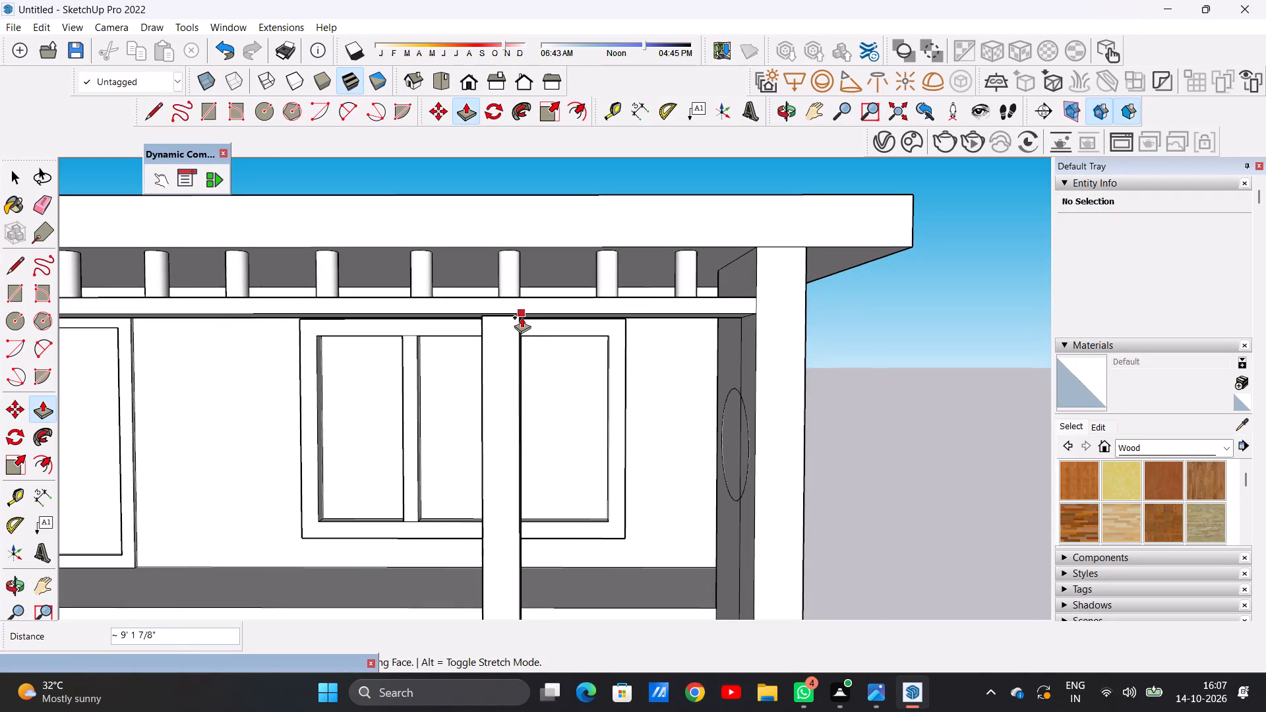
{"action": "left_click", "coordinate": [522, 317]}
Extrude the second rectangle, beside the first post, about 9' 1 7/8" up to the underside of the baluster beam.
{"action": "scroll", "coordinate": [507, 434], "scroll_direction": "down", "scroll_amount": 10}
{"action": "middle_click_drag", "start_coordinate": [538, 531], "coordinate": [537, 581]}
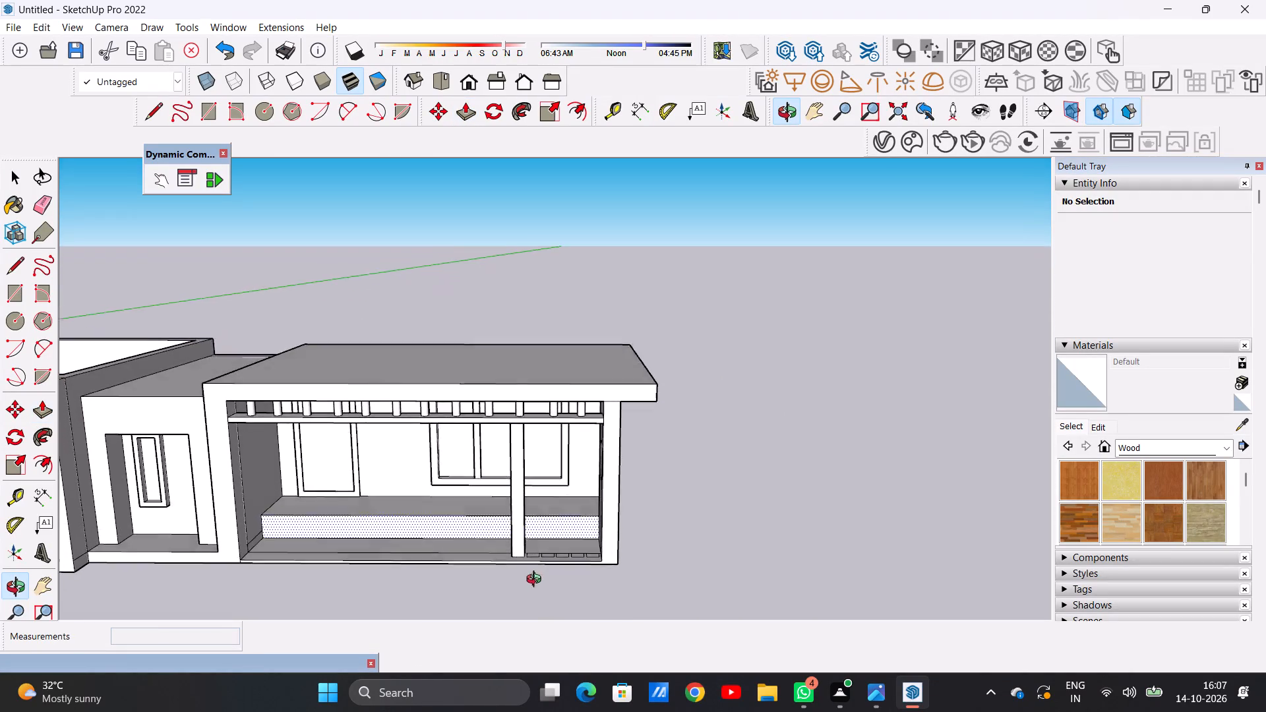
{"action": "middle_click_drag", "start_coordinate": [537, 581], "coordinate": [529, 627]}
{"action": "scroll", "coordinate": [532, 527], "scroll_direction": "up", "scroll_amount": 20}
{"action": "scroll", "coordinate": [532, 527], "scroll_direction": "up", "scroll_amount": 1}
{"action": "scroll", "coordinate": [543, 527], "scroll_direction": "down", "scroll_amount": 12}
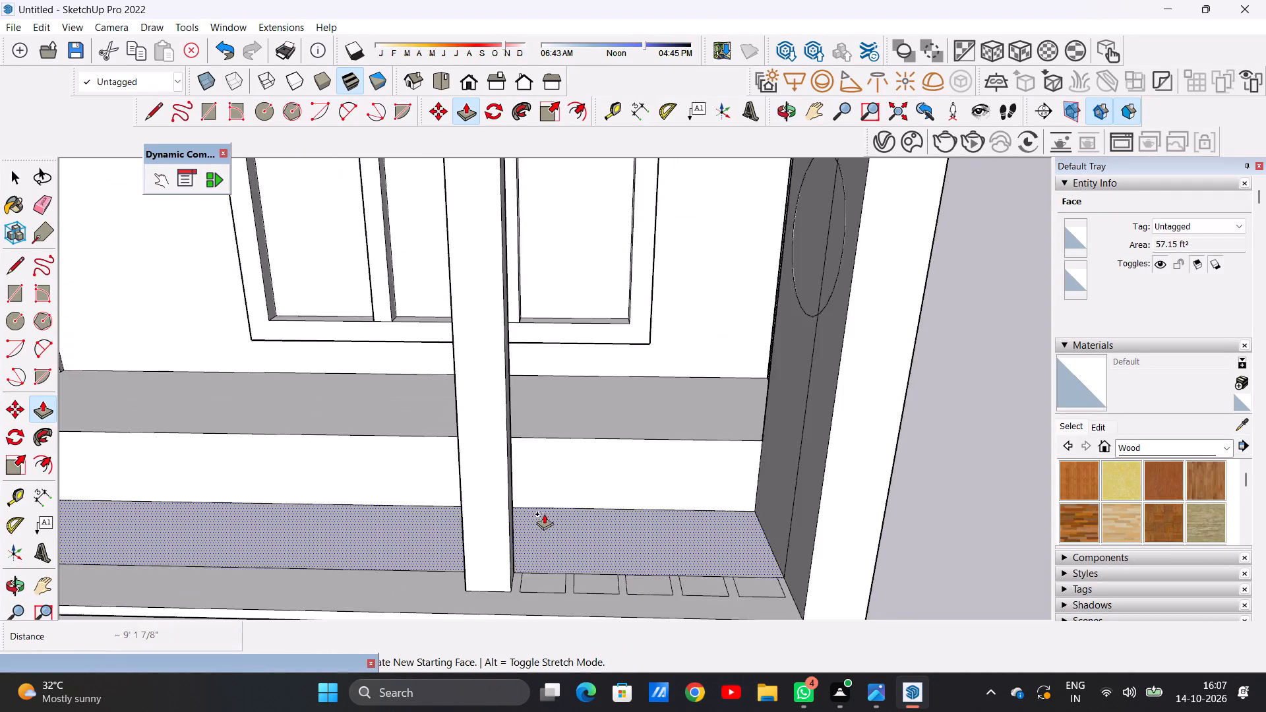
{"action": "scroll", "coordinate": [544, 514], "scroll_direction": "down", "scroll_amount": 3}
{"action": "scroll", "coordinate": [551, 546], "scroll_direction": "up", "scroll_amount": 11}
{"action": "scroll", "coordinate": [549, 564], "scroll_direction": "down", "scroll_amount": 1}
{"action": "scroll", "coordinate": [549, 564], "scroll_direction": "up", "scroll_amount": 5}
{"action": "left_click", "coordinate": [549, 565]}
{"action": "scroll", "coordinate": [548, 475], "scroll_direction": "down", "scroll_amount": 11}
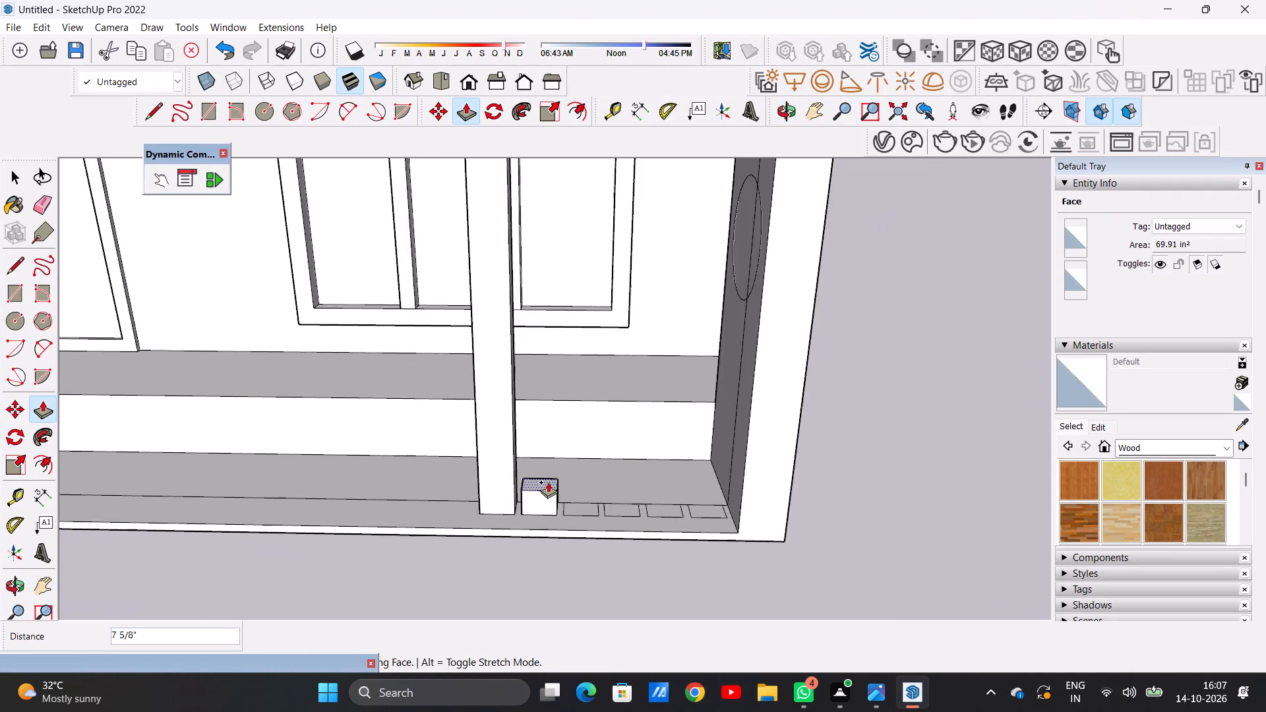
{"action": "scroll", "coordinate": [548, 482], "scroll_direction": "down", "scroll_amount": 16}
{"action": "middle_click_drag", "start_coordinate": [559, 426], "coordinate": [543, 369]}
{"action": "scroll", "coordinate": [547, 404], "scroll_direction": "up", "scroll_amount": 2}
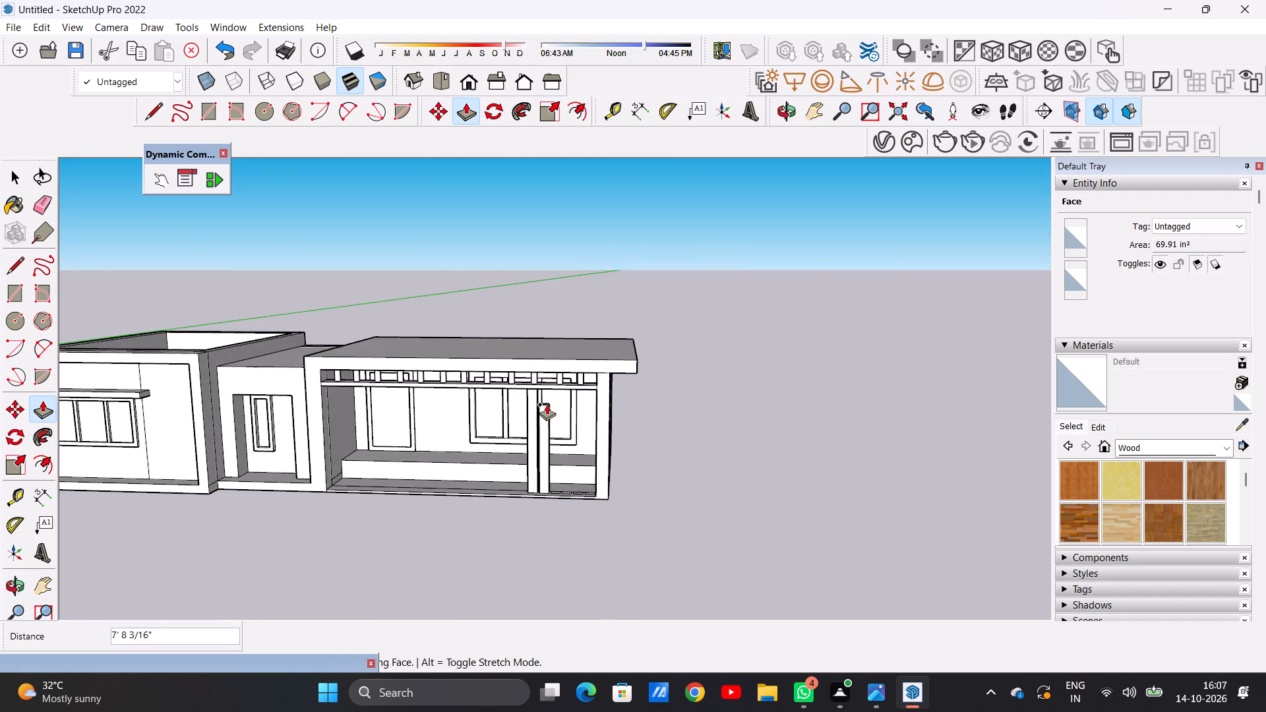
{"action": "scroll", "coordinate": [547, 404], "scroll_direction": "up", "scroll_amount": 10}
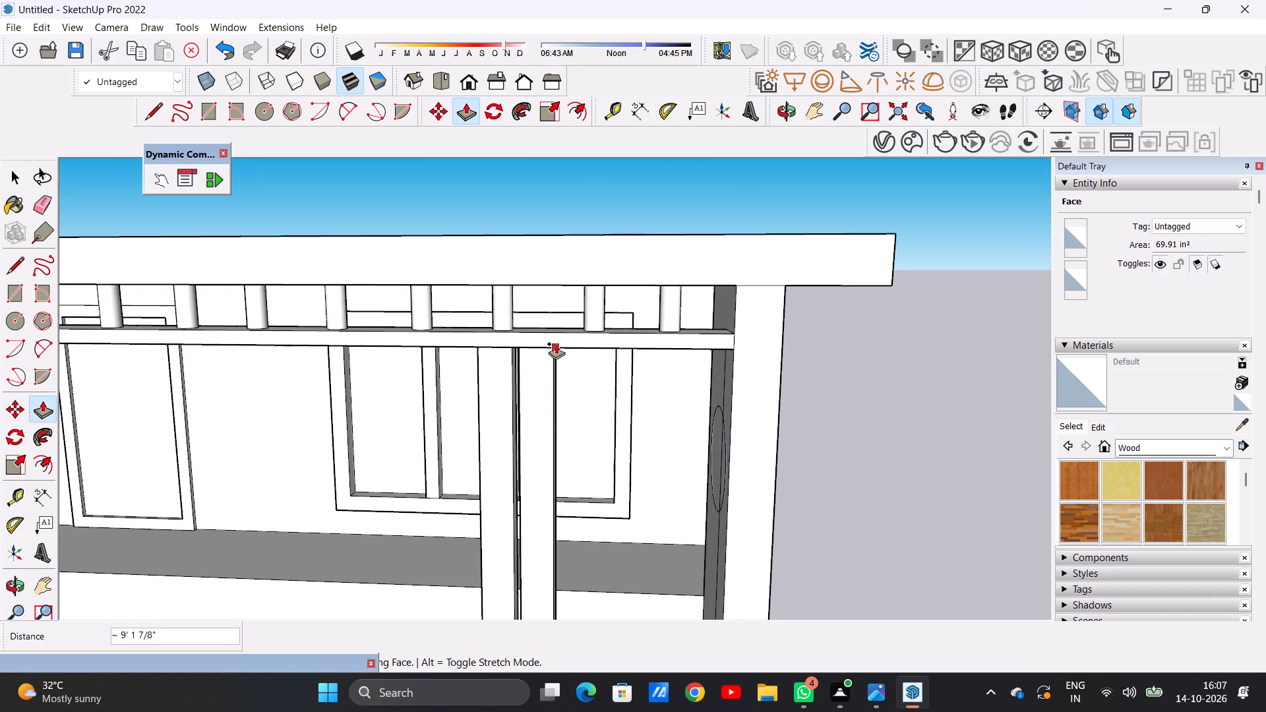
{"action": "left_click", "coordinate": [556, 343]}
{"action": "scroll", "coordinate": [562, 442], "scroll_direction": "down", "scroll_amount": 10}
{"action": "middle_click_drag", "start_coordinate": [586, 525], "coordinate": [580, 550]}
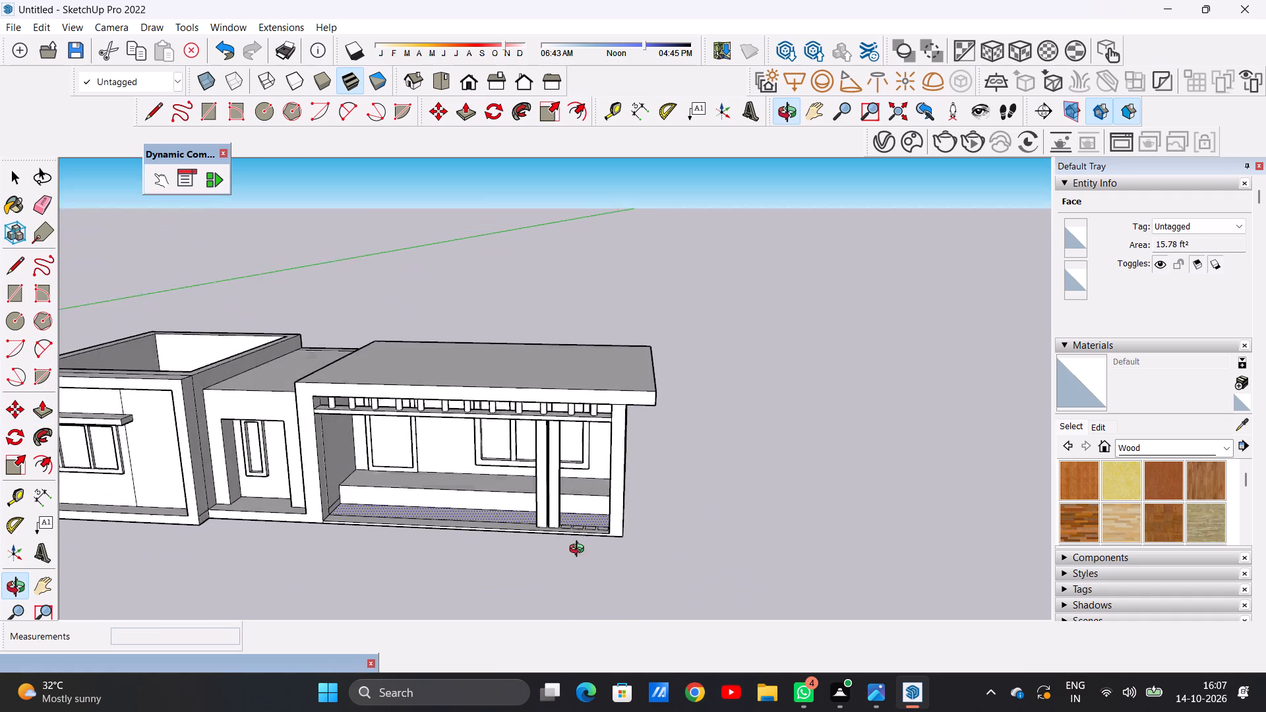
Undo the extrusions of the first two porch posts, back to the flat row of six rectangles.
{"action": "middle_click_drag", "start_coordinate": [580, 550], "coordinate": [595, 639]}
{"action": "scroll", "coordinate": [561, 496], "scroll_direction": "up", "scroll_amount": 13}
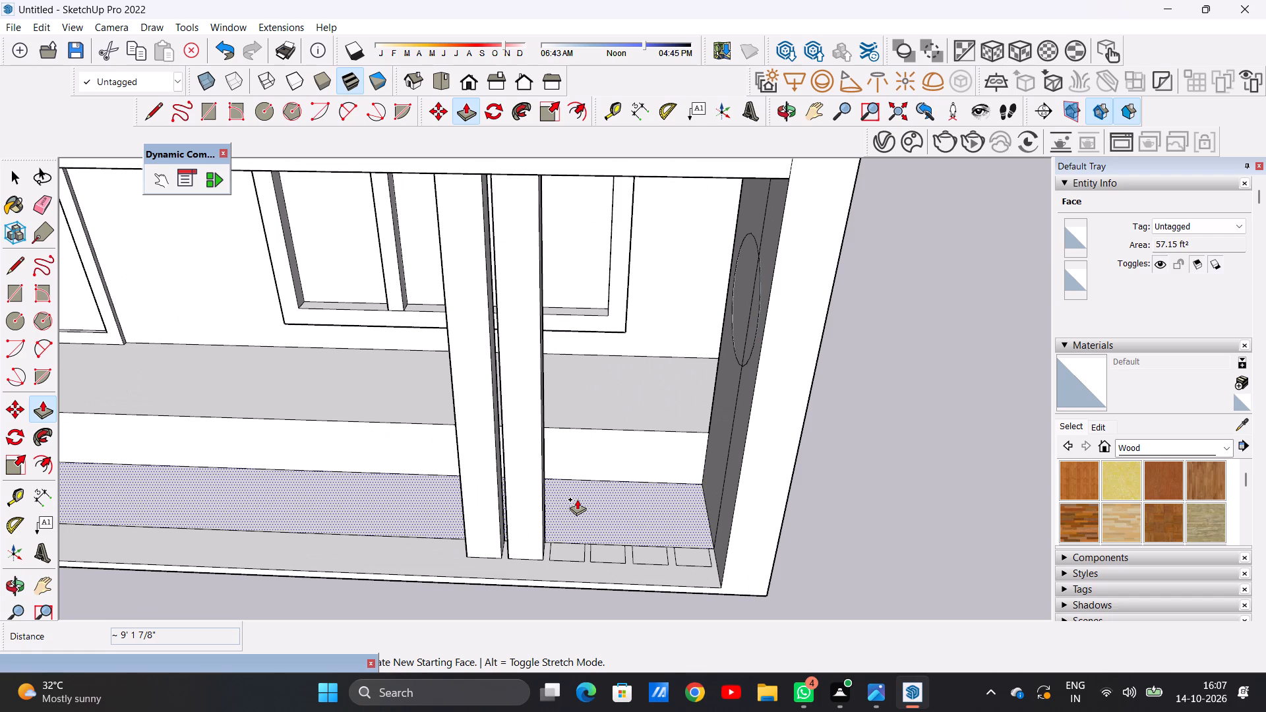
{"action": "key", "text": "ctrl+z"}
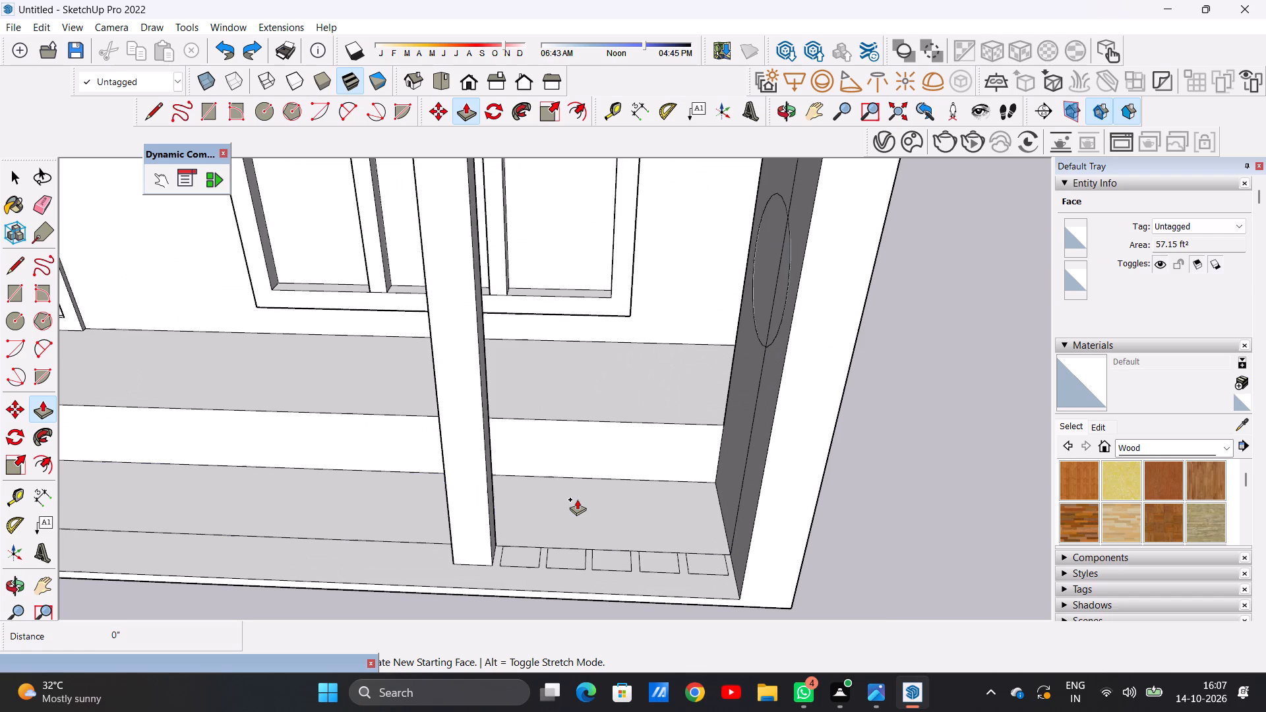
{"action": "key", "text": "ctrl+z"}
{"action": "key", "text": "space"}
Draw a line about 9 13/16" long across each of the three rectangles farthest from the end wall, slightly in front of the floor line.
{"action": "scroll", "coordinate": [562, 488], "scroll_direction": "down", "scroll_amount": 6}
{"action": "middle_click_drag", "start_coordinate": [565, 495], "coordinate": [572, 553]}
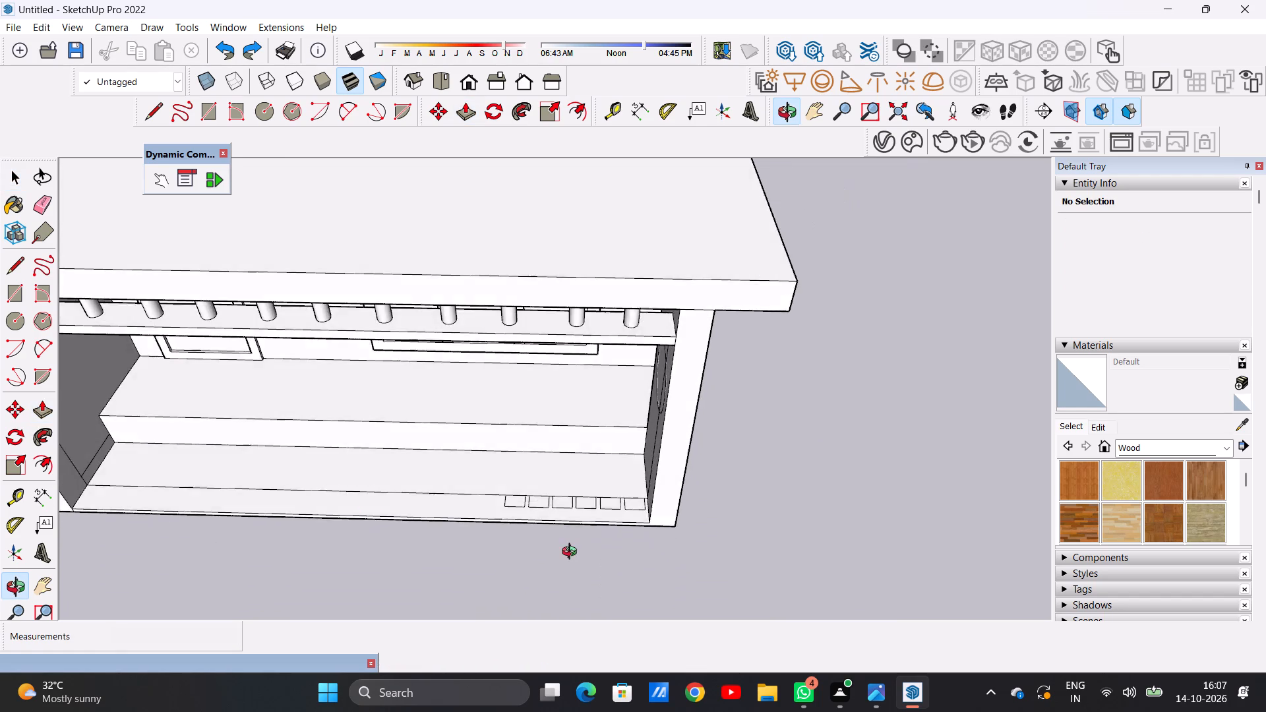
{"action": "middle_click_drag", "start_coordinate": [572, 553], "coordinate": [584, 583]}
{"action": "scroll", "coordinate": [580, 493], "scroll_direction": "up", "scroll_amount": 7}
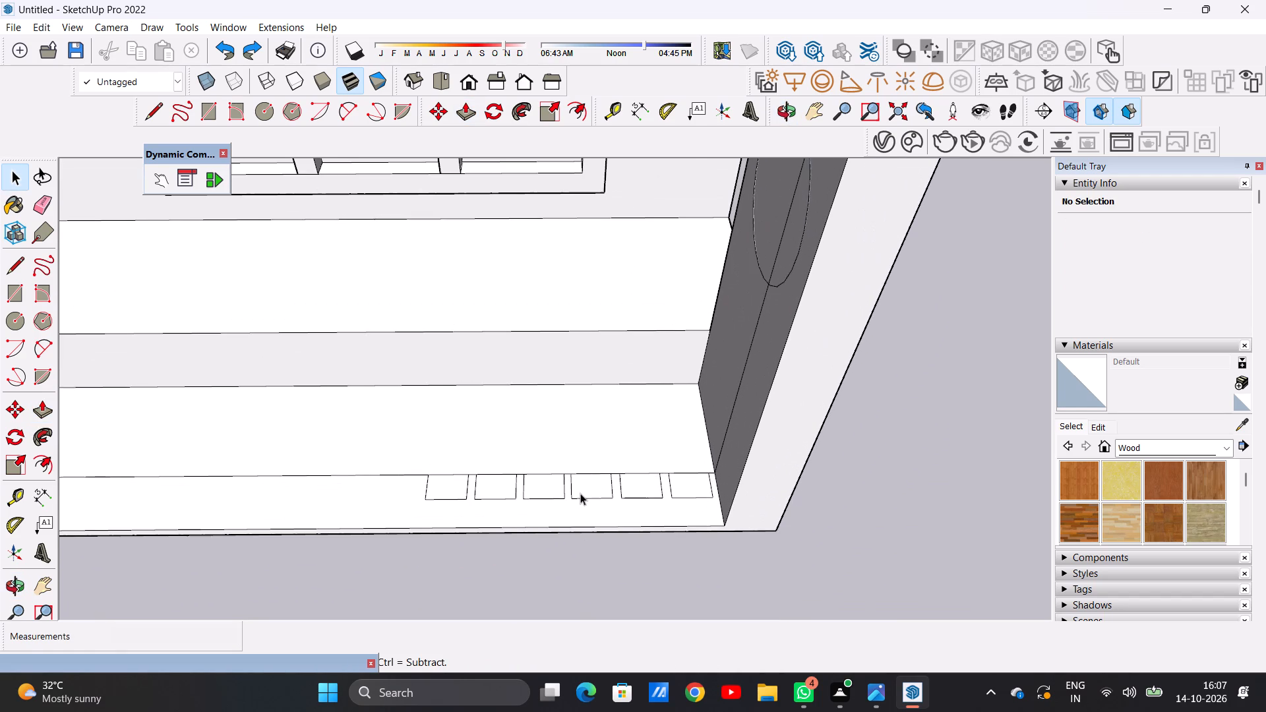
{"action": "key", "text": "l"}
{"action": "scroll", "coordinate": [580, 493], "scroll_direction": "up", "scroll_amount": 4}
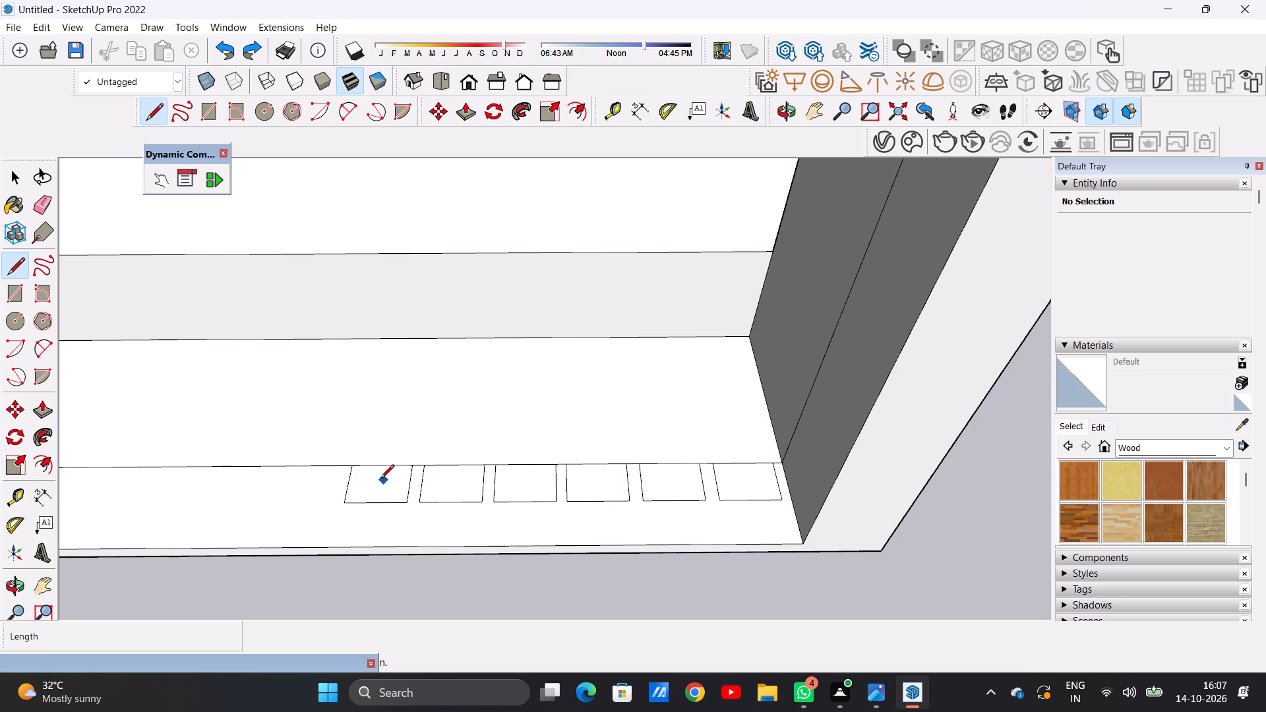
{"action": "scroll", "coordinate": [350, 494], "scroll_direction": "up", "scroll_amount": 8}
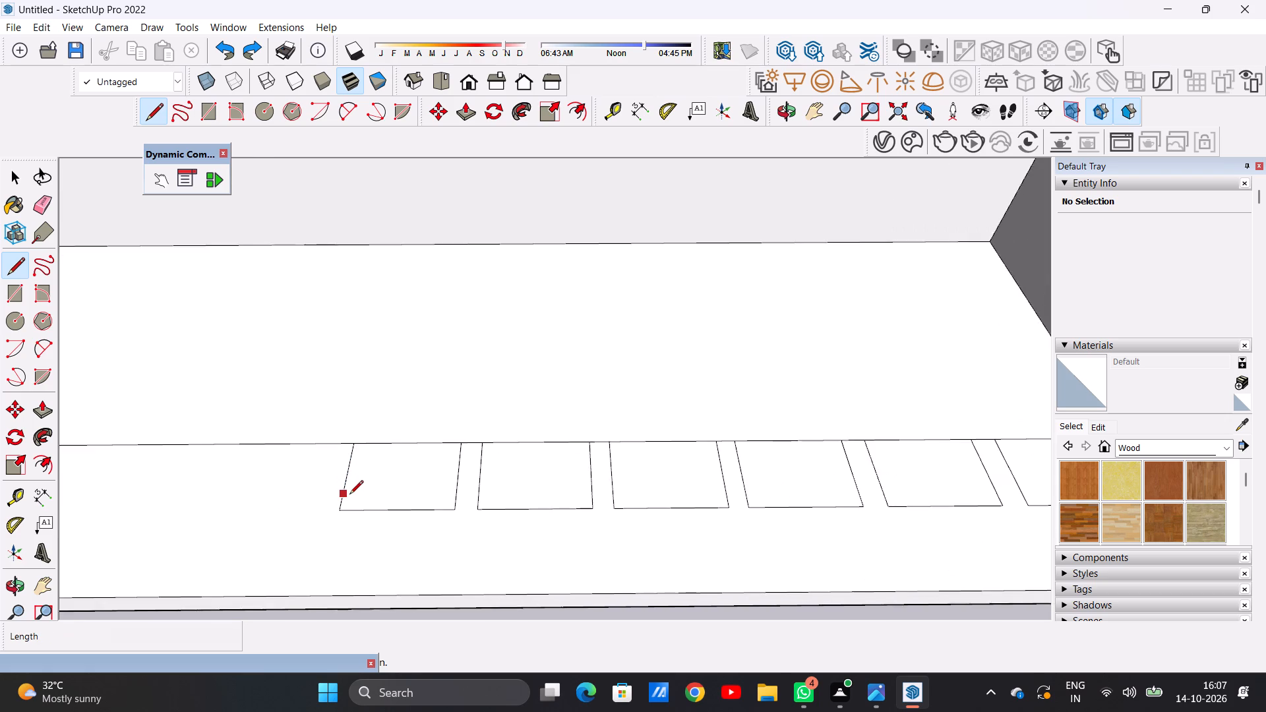
{"action": "left_click", "coordinate": [348, 456]}
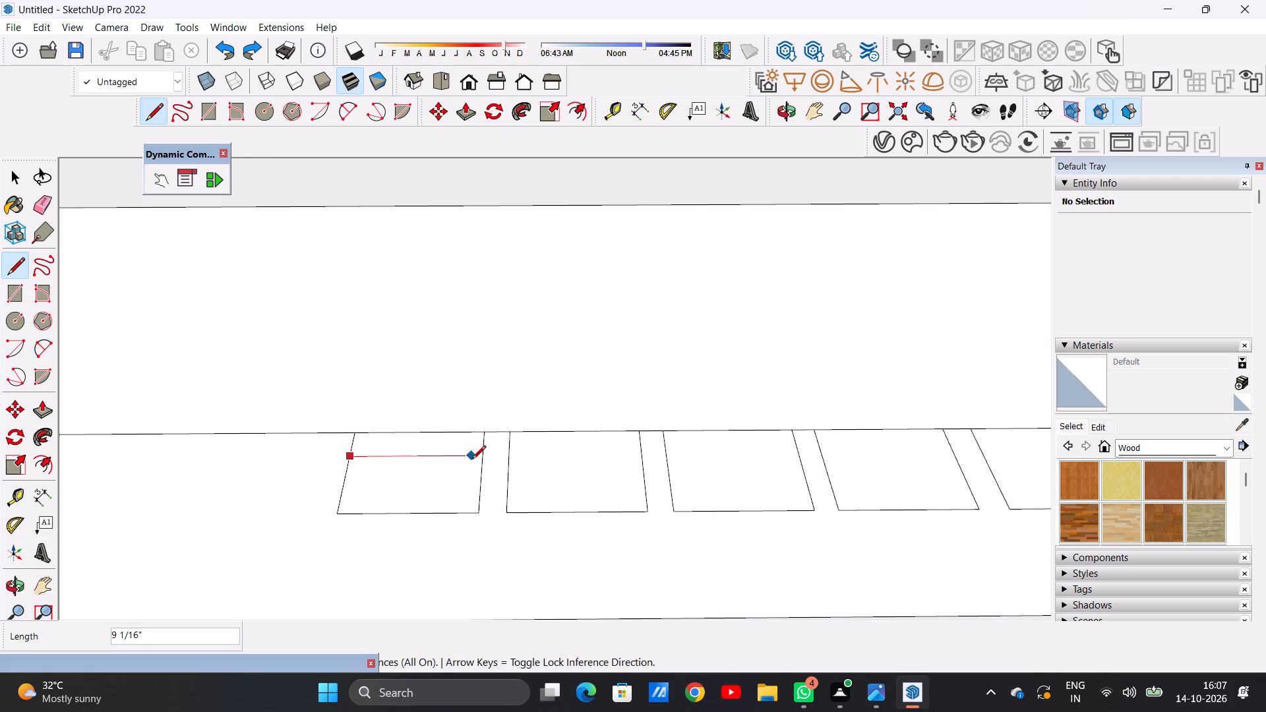
{"action": "left_click", "coordinate": [483, 462]}
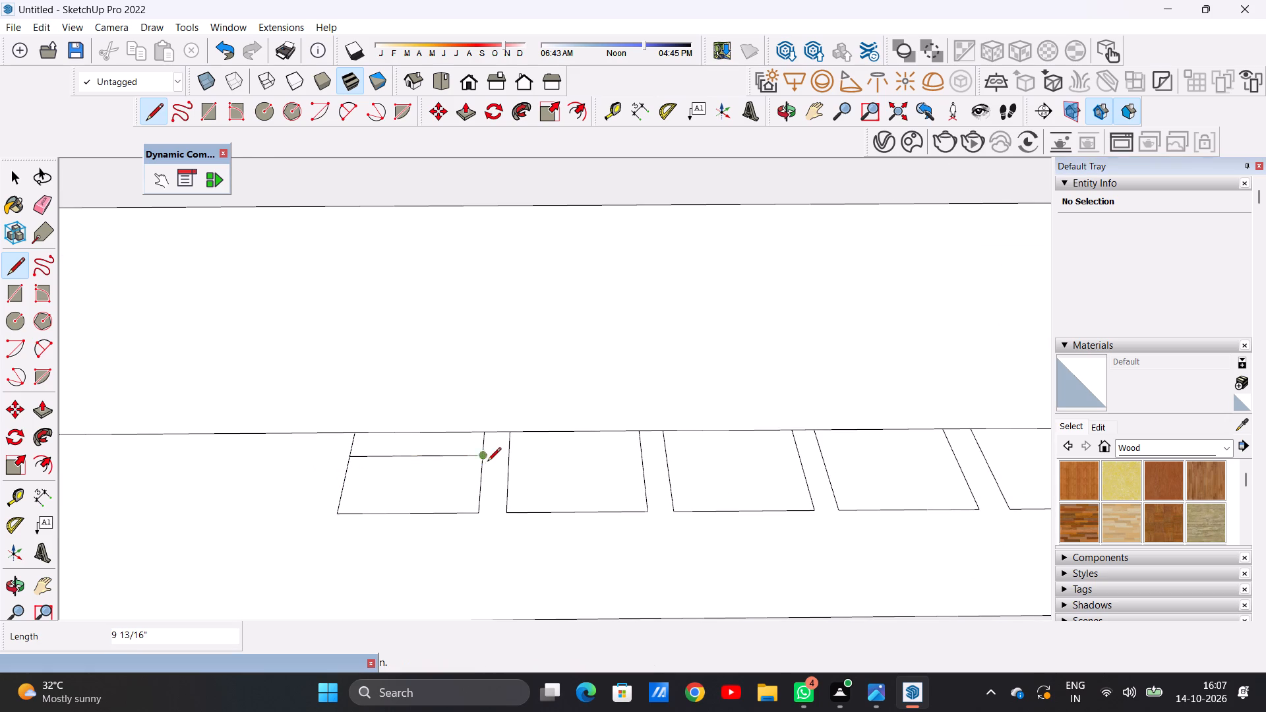
{"action": "left_click", "coordinate": [512, 456]}
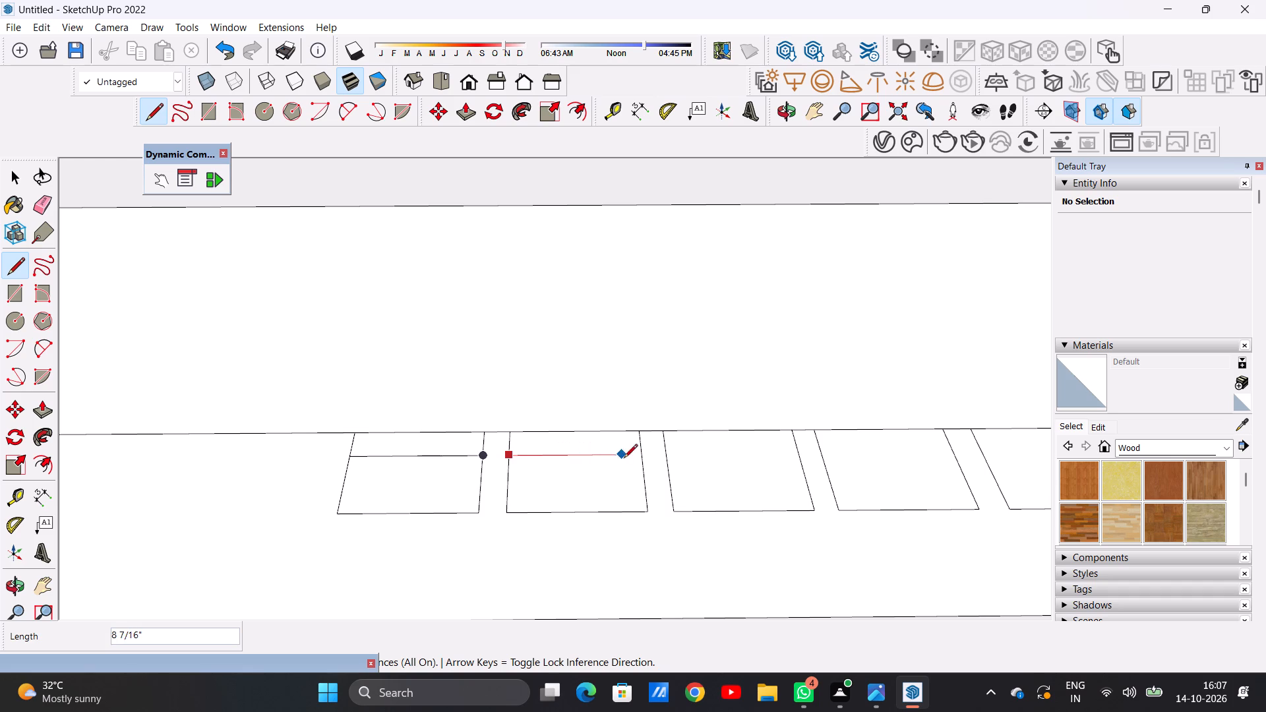
{"action": "left_click", "coordinate": [641, 460]}
{"action": "left_click", "coordinate": [663, 457]}
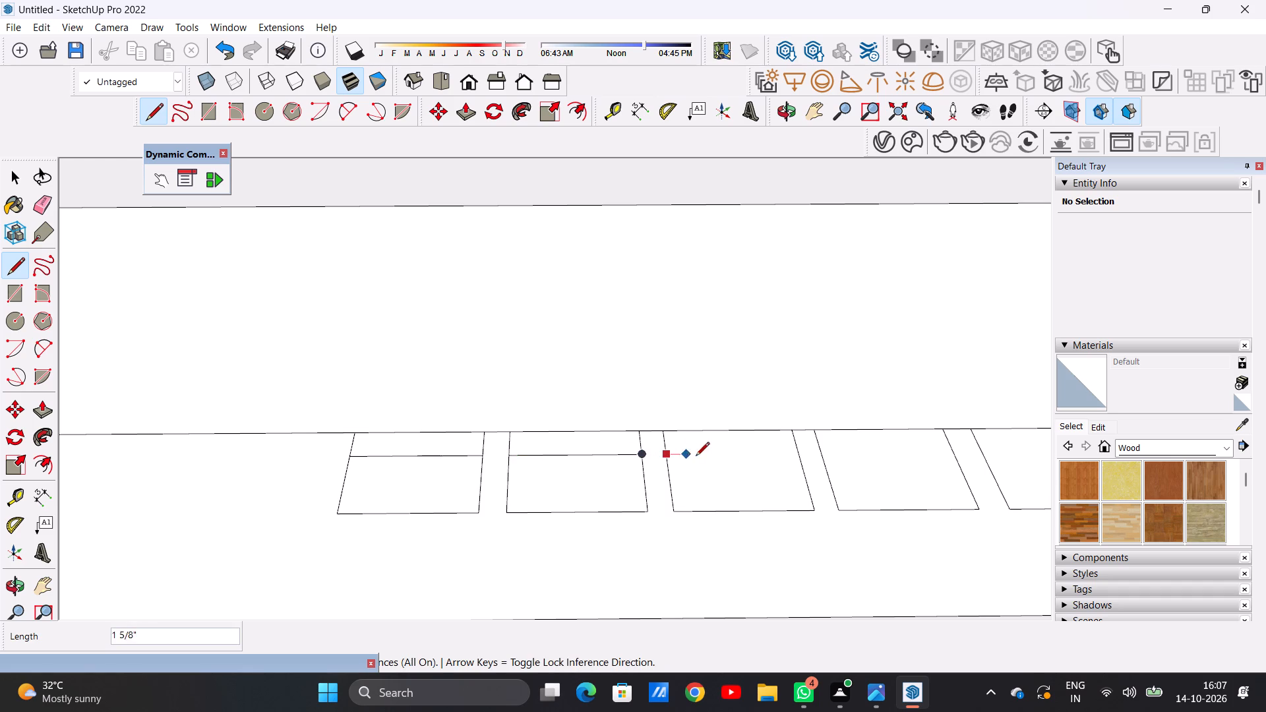
{"action": "left_click", "coordinate": [802, 457]}
Draw matching lines about 9 13/16" long across the remaining three rectangles, up to the one nearest the end wall.
{"action": "scroll", "coordinate": [540, 475], "scroll_direction": "down", "scroll_amount": 2}
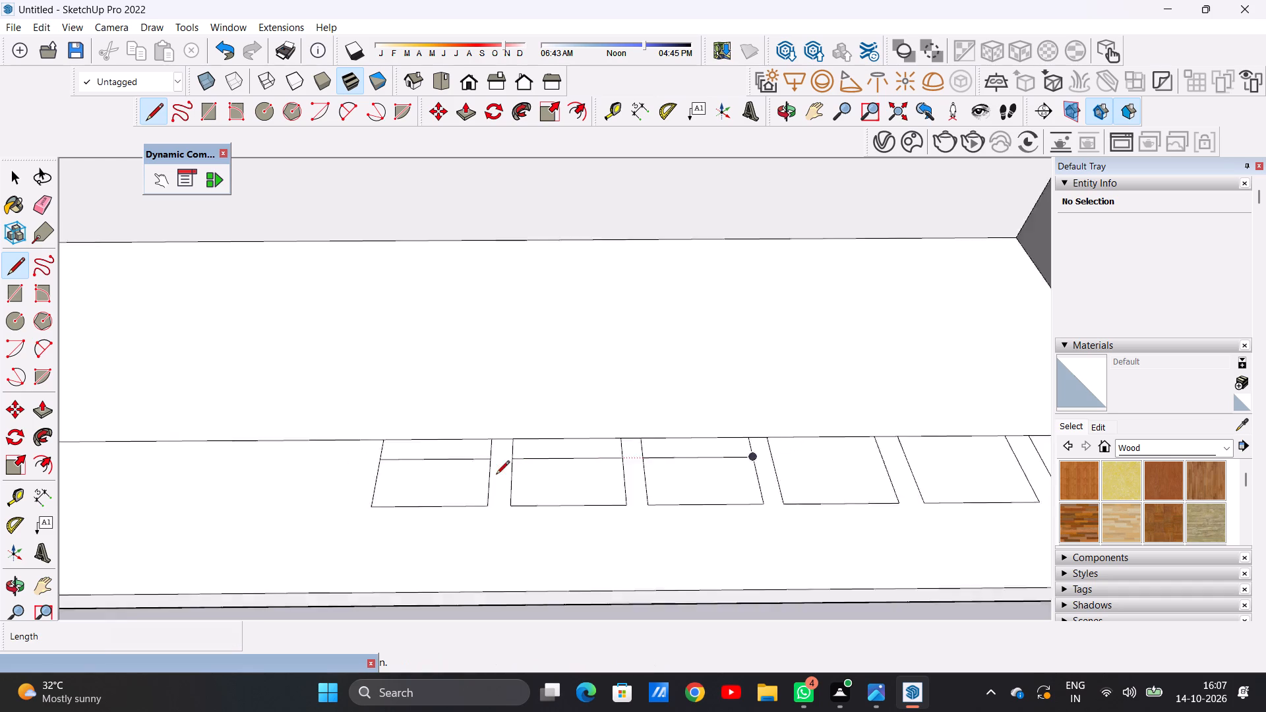
{"action": "scroll", "coordinate": [496, 475], "scroll_direction": "down", "scroll_amount": 7}
{"action": "scroll", "coordinate": [685, 450], "scroll_direction": "up", "scroll_amount": 6}
{"action": "left_click", "coordinate": [583, 478]}
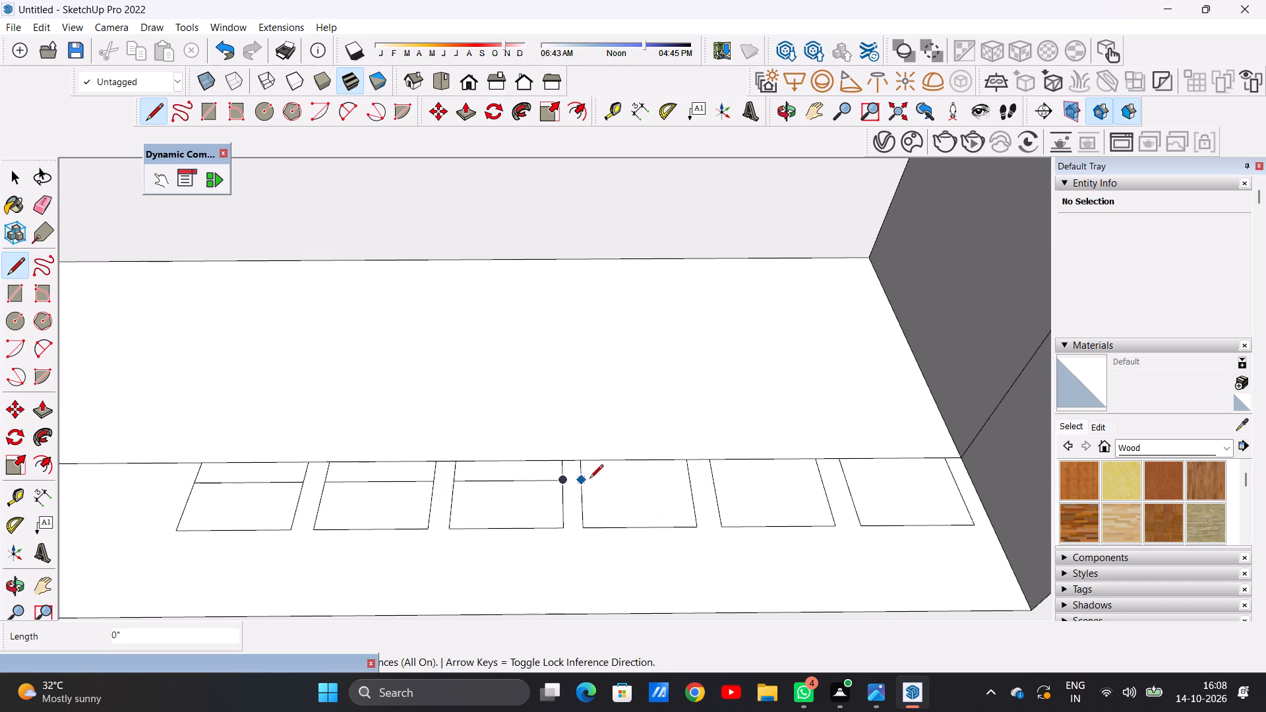
{"action": "left_click", "coordinate": [694, 478]}
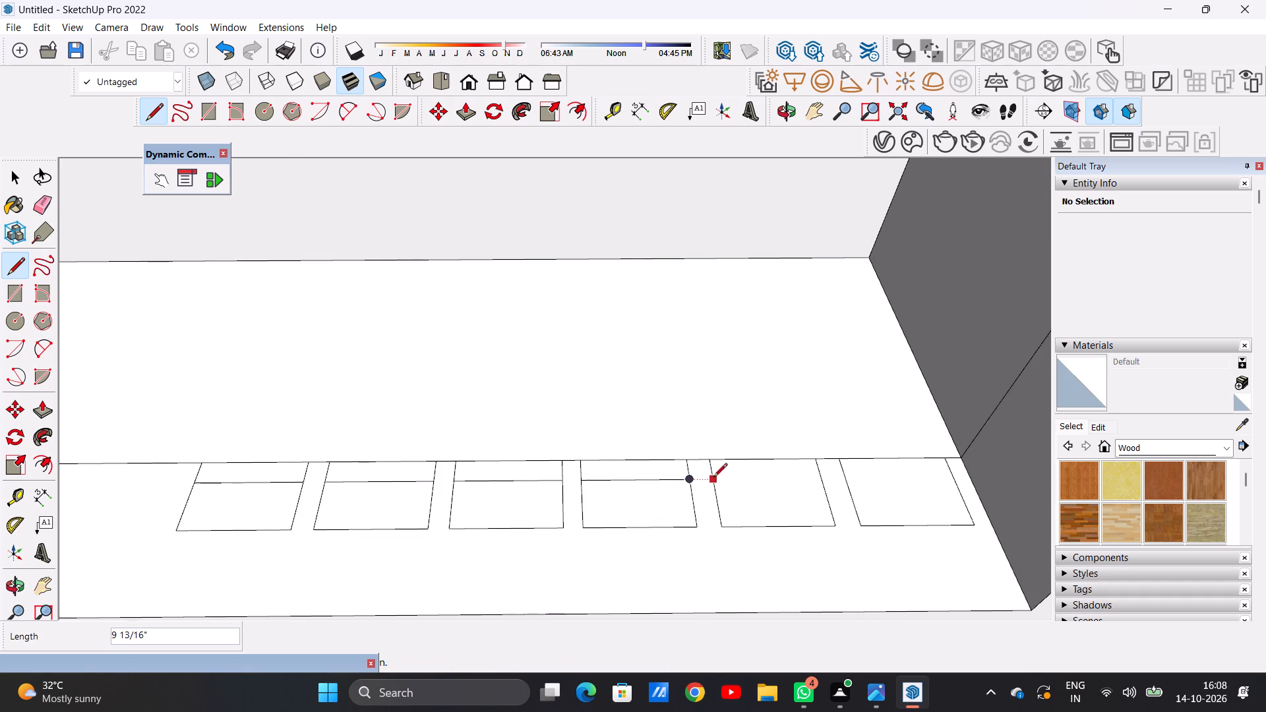
{"action": "left_click", "coordinate": [711, 479]}
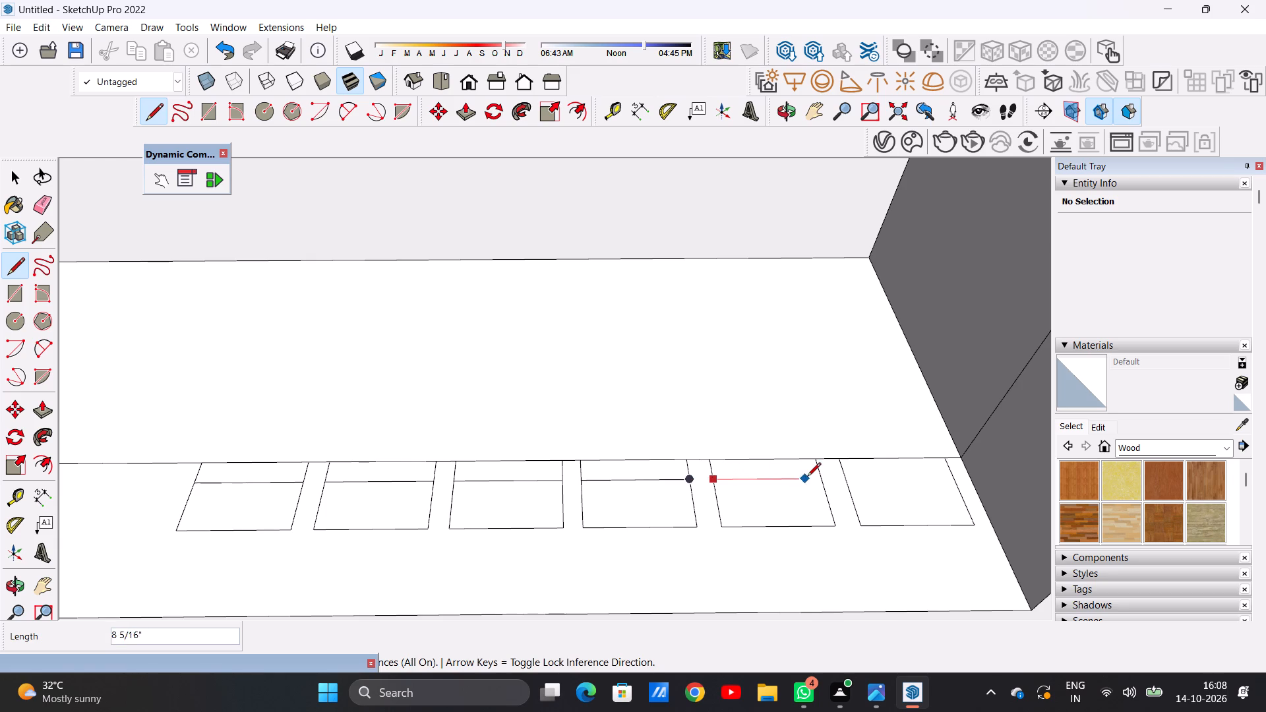
{"action": "left_click", "coordinate": [820, 478]}
{"action": "left_click", "coordinate": [843, 478]}
{"action": "left_click", "coordinate": [955, 478]}
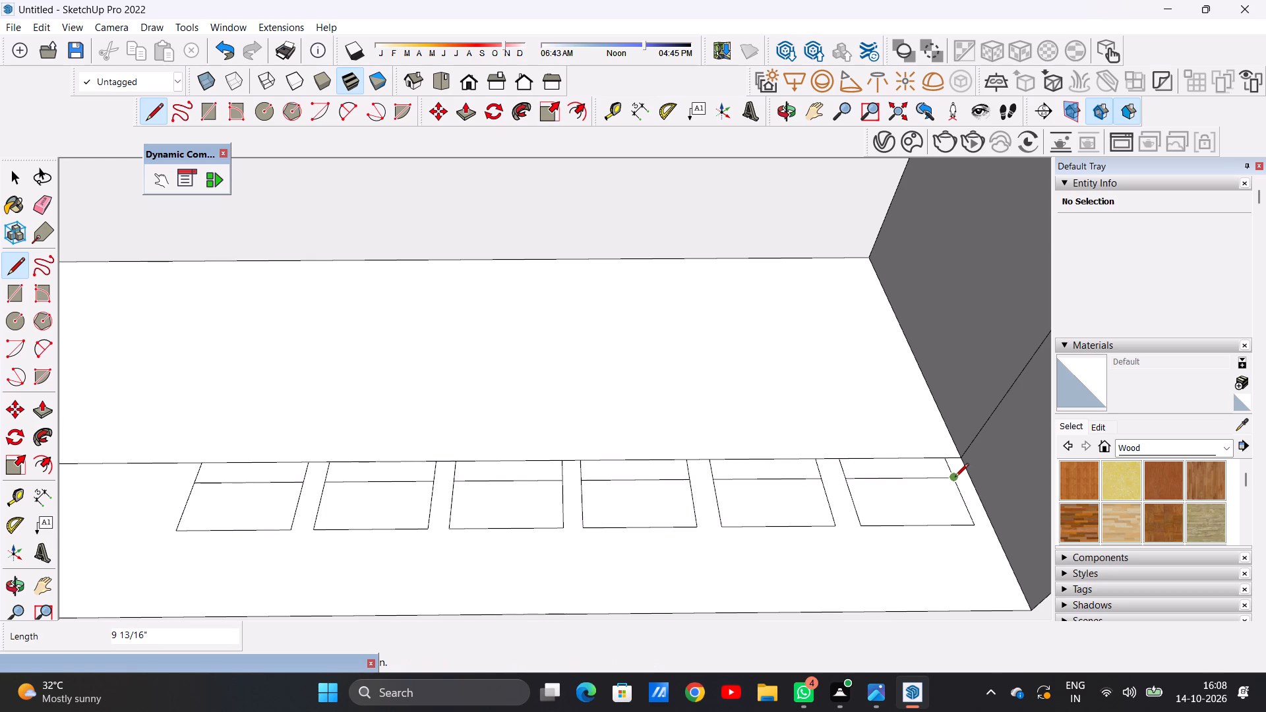
Erase the sixth rectangle's strip behind its new line, the adjoining floor line segments and the connected line on the end wall.
{"action": "key", "text": "space"}
{"action": "type", "text": "E"}
{"action": "left_click_drag", "start_coordinate": [953, 454], "coordinate": [959, 465]}
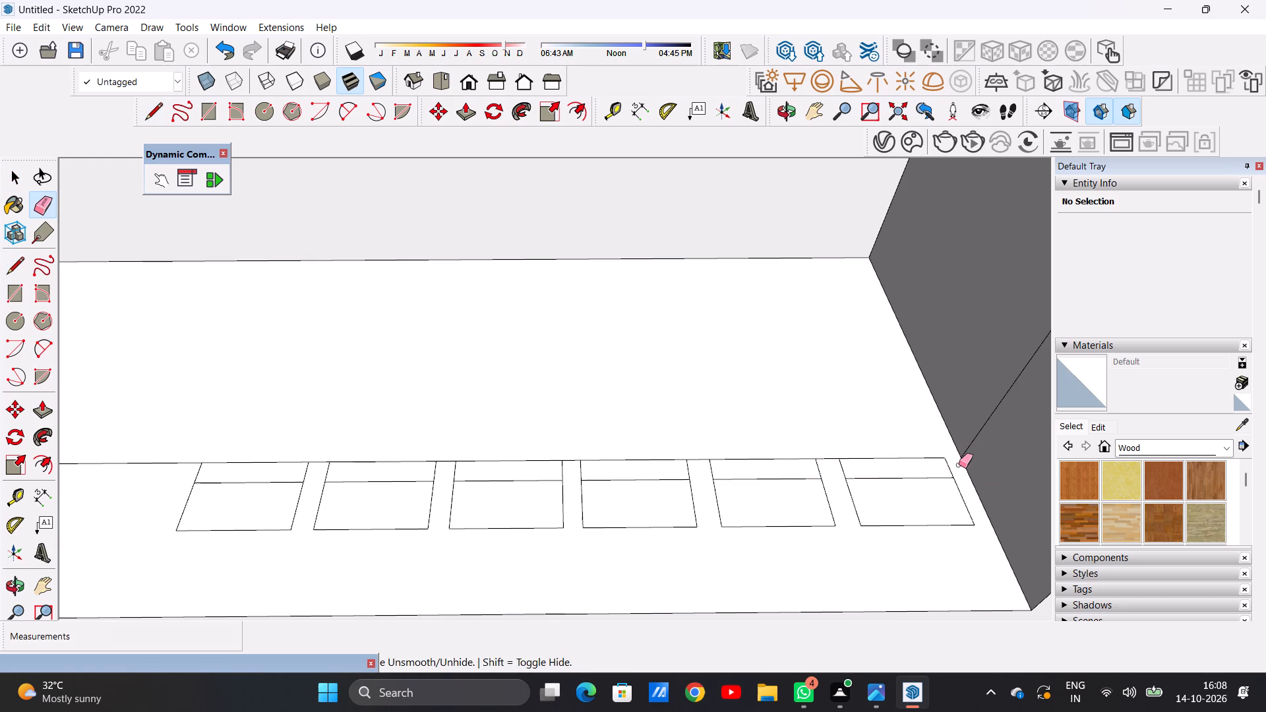
{"action": "left_click_drag", "start_coordinate": [972, 429], "coordinate": [979, 438]}
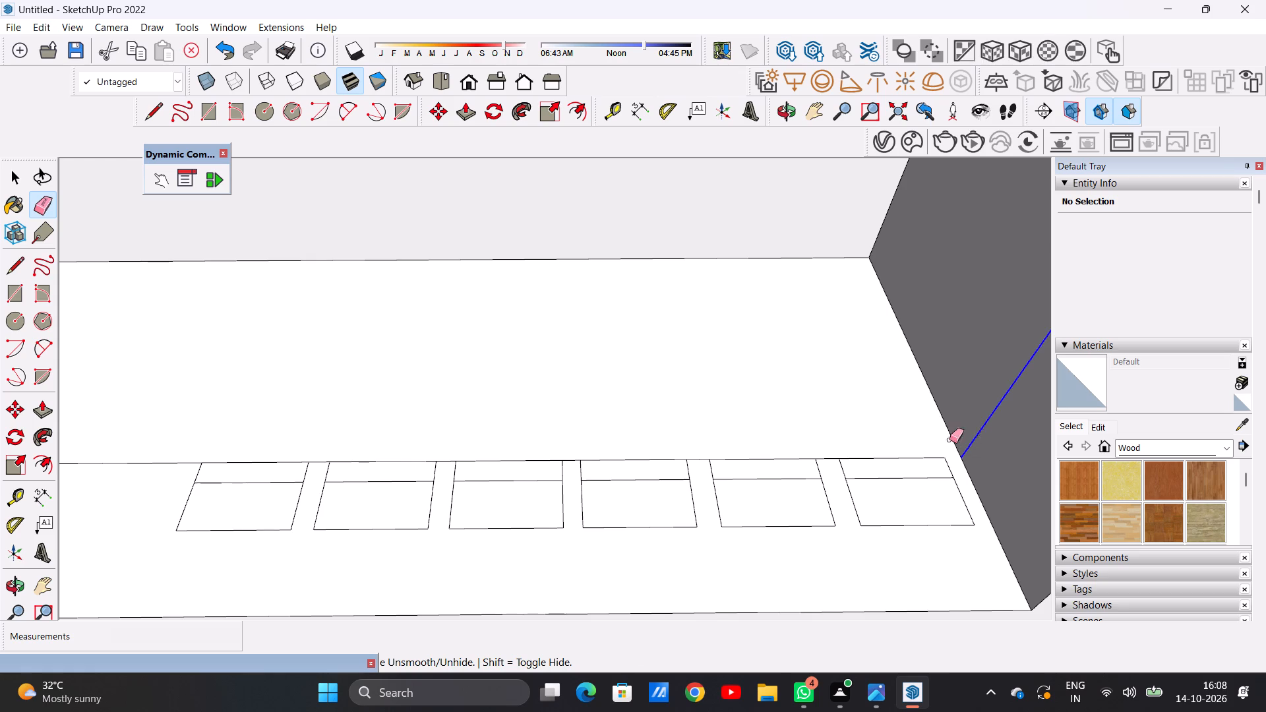
{"action": "left_click_drag", "start_coordinate": [893, 451], "coordinate": [890, 460]}
{"action": "scroll", "coordinate": [845, 473], "scroll_direction": "up", "scroll_amount": 4}
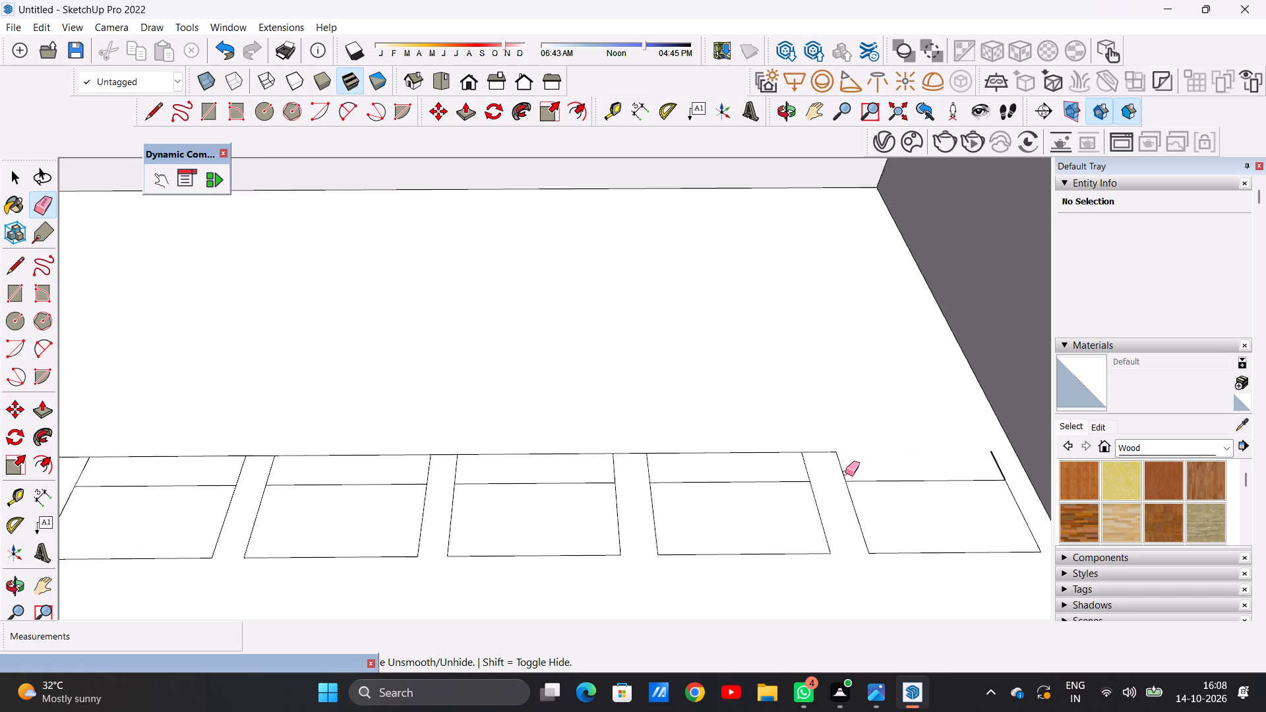
{"action": "scroll", "coordinate": [845, 473], "scroll_direction": "up", "scroll_amount": 2}
{"action": "left_click_drag", "start_coordinate": [835, 469], "coordinate": [848, 465]}
{"action": "left_click_drag", "start_coordinate": [807, 442], "coordinate": [810, 458]}
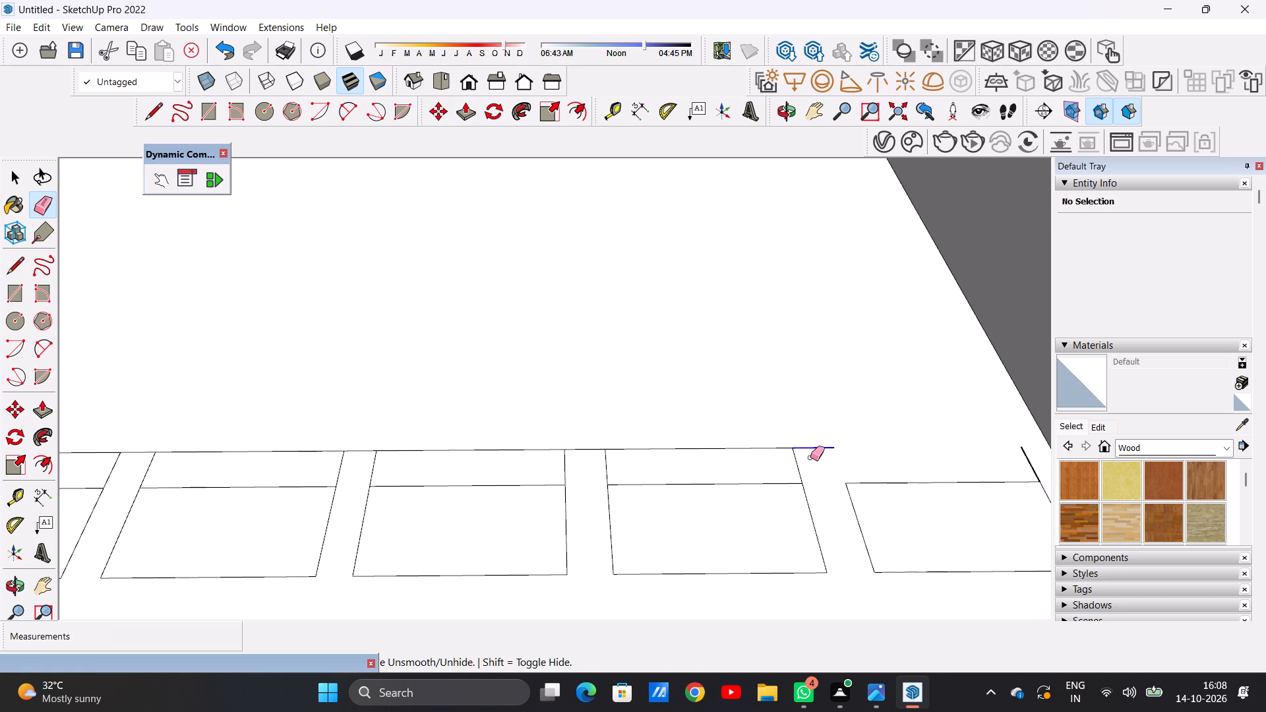
{"action": "left_click_drag", "start_coordinate": [1036, 445], "coordinate": [1017, 463]}
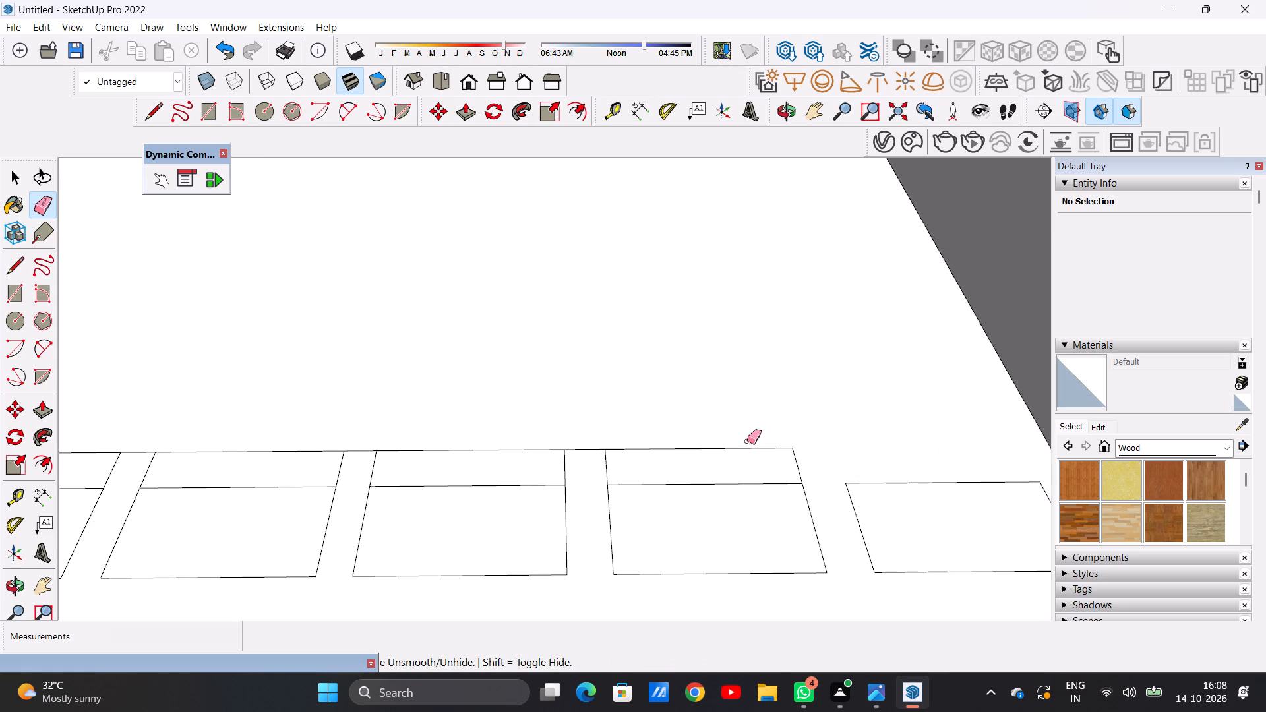
Erase the strips behind the new lines of the fifth and fourth rectangles, including the floor line segments beside them.
{"action": "left_click_drag", "start_coordinate": [746, 440], "coordinate": [748, 449]}
{"action": "left_click_drag", "start_coordinate": [817, 450], "coordinate": [790, 460]}
{"action": "left_click_drag", "start_coordinate": [592, 465], "coordinate": [610, 463]}
{"action": "left_click_drag", "start_coordinate": [592, 447], "coordinate": [592, 458]}
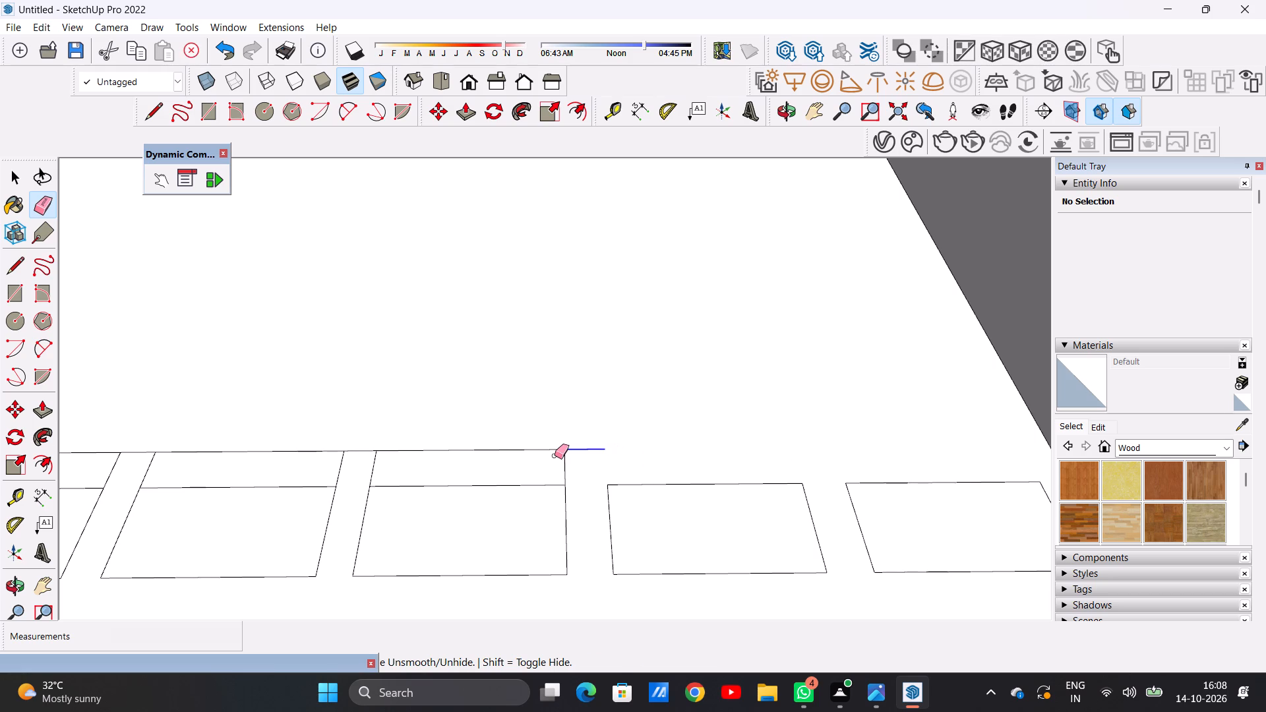
{"action": "left_click_drag", "start_coordinate": [546, 448], "coordinate": [573, 460]}
{"action": "scroll", "coordinate": [581, 437], "scroll_direction": "down", "scroll_amount": 2}
{"action": "scroll", "coordinate": [429, 446], "scroll_direction": "up", "scroll_amount": 3}
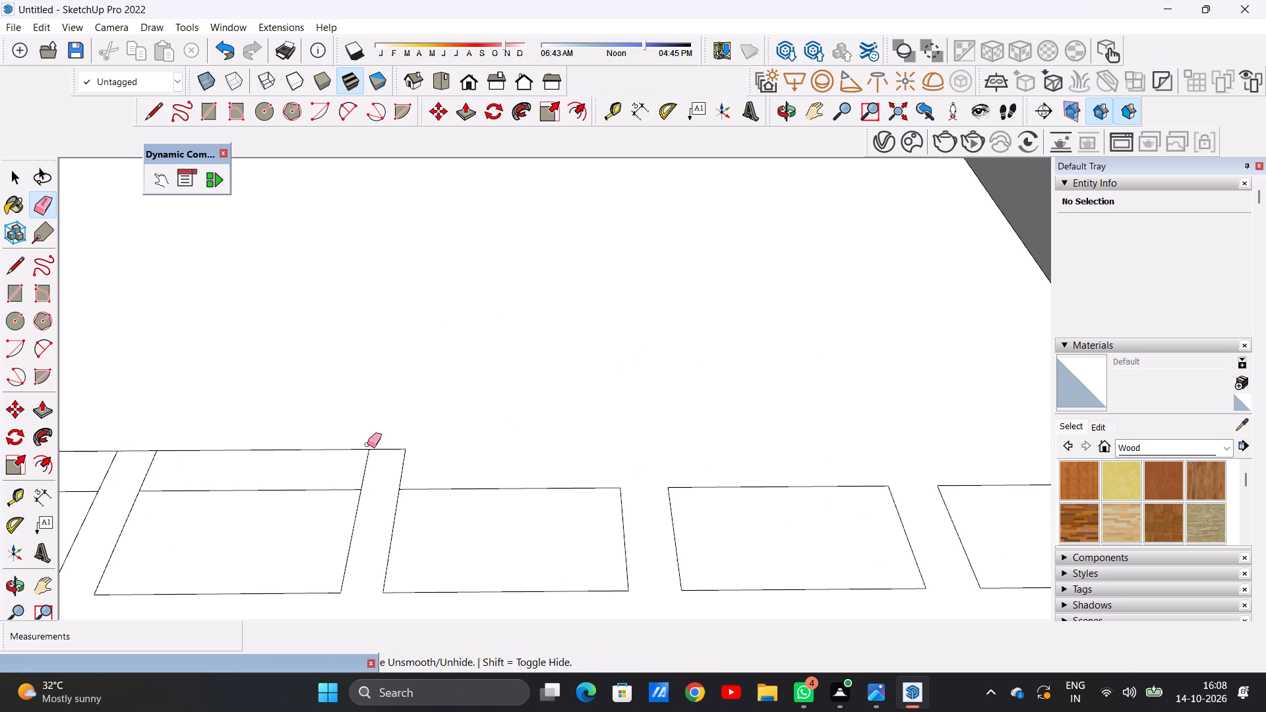
{"action": "left_click_drag", "start_coordinate": [366, 444], "coordinate": [411, 463]}
Erase the strips behind the new lines of the third and second rectangles, including the floor line segments beside them.
{"action": "left_click_drag", "start_coordinate": [343, 438], "coordinate": [371, 468]}
{"action": "scroll", "coordinate": [416, 428], "scroll_direction": "down", "scroll_amount": 7}
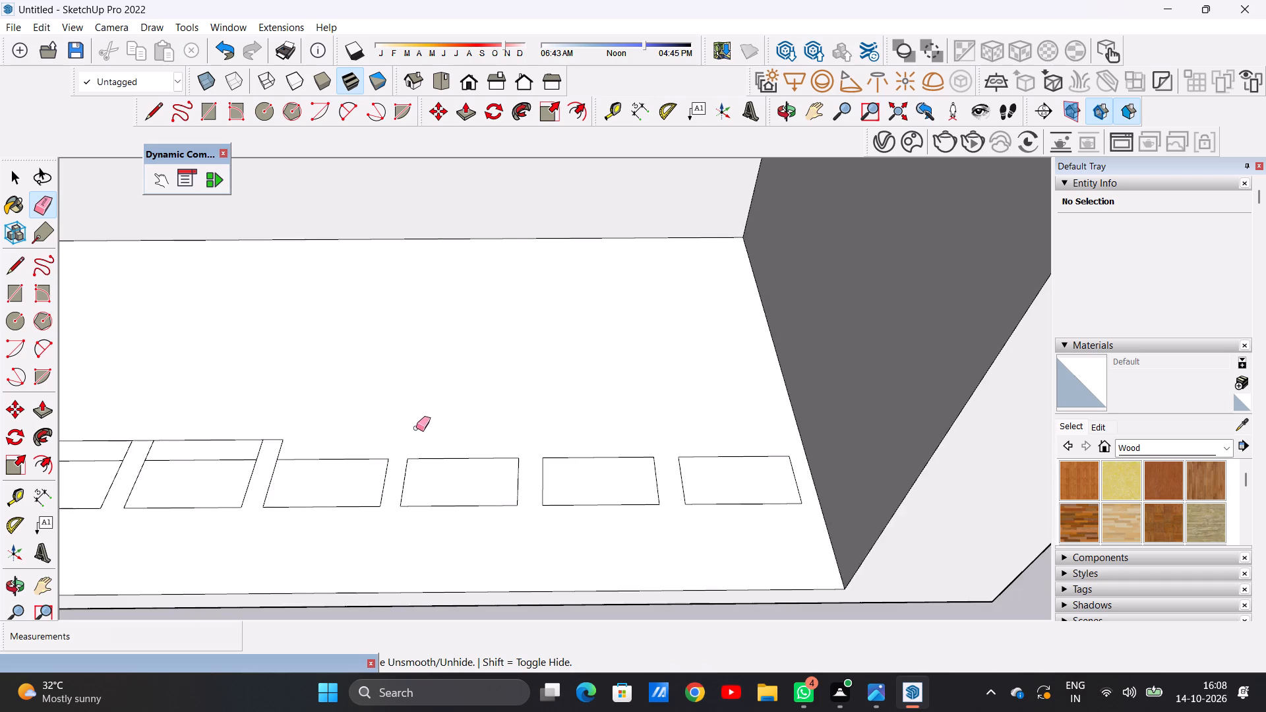
{"action": "scroll", "coordinate": [267, 444], "scroll_direction": "up", "scroll_amount": 6}
{"action": "left_click_drag", "start_coordinate": [277, 430], "coordinate": [313, 446]}
{"action": "scroll", "coordinate": [411, 411], "scroll_direction": "down", "scroll_amount": 6}
{"action": "scroll", "coordinate": [357, 430], "scroll_direction": "up", "scroll_amount": 6}
{"action": "left_click_drag", "start_coordinate": [320, 434], "coordinate": [355, 435]}
{"action": "left_click_drag", "start_coordinate": [278, 408], "coordinate": [295, 439]}
{"action": "scroll", "coordinate": [384, 397], "scroll_direction": "down", "scroll_amount": 18}
{"action": "scroll", "coordinate": [373, 411], "scroll_direction": "up", "scroll_amount": 20}
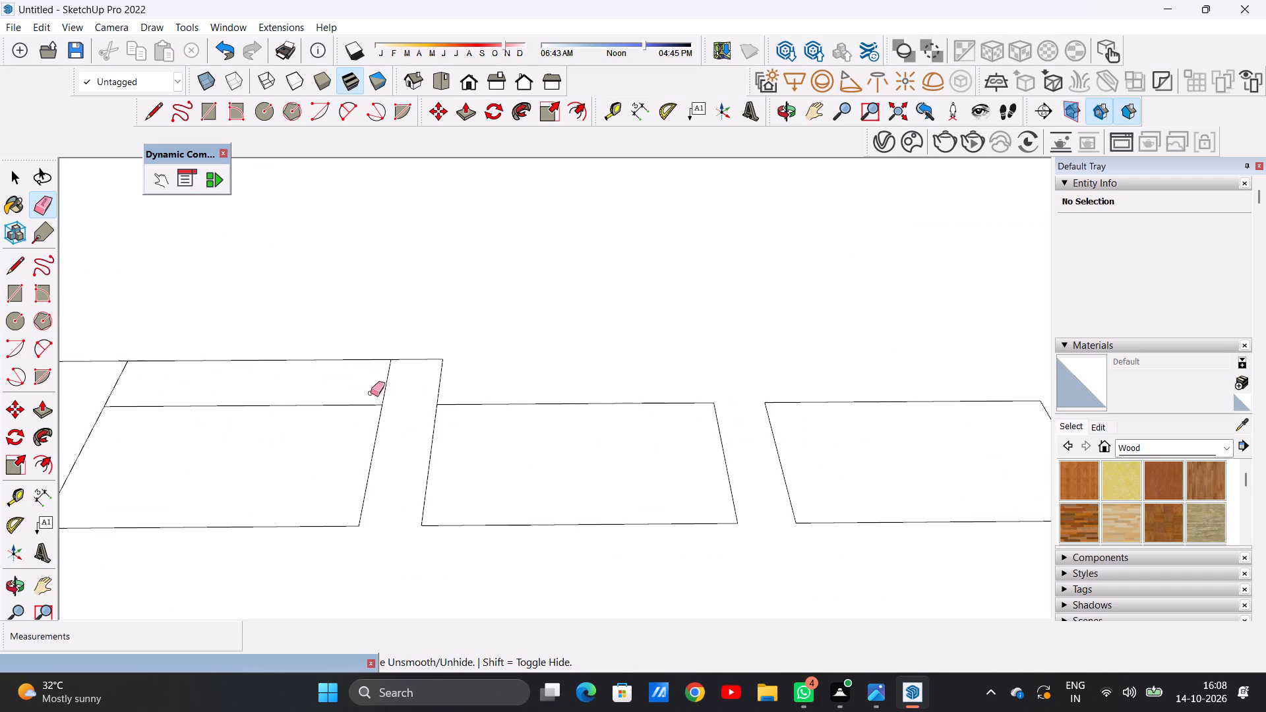
{"action": "left_click_drag", "start_coordinate": [380, 343], "coordinate": [443, 371]}
Erase the strip behind the first rectangle's new line and the rest of the floor line beyond it.
{"action": "left_click_drag", "start_coordinate": [375, 355], "coordinate": [396, 384]}
{"action": "scroll", "coordinate": [473, 338], "scroll_direction": "down", "scroll_amount": 10}
{"action": "scroll", "coordinate": [341, 352], "scroll_direction": "up", "scroll_amount": 10}
{"action": "left_click_drag", "start_coordinate": [336, 327], "coordinate": [332, 347]}
{"action": "left_click_drag", "start_coordinate": [340, 349], "coordinate": [400, 349]}
{"action": "left_click_drag", "start_coordinate": [386, 349], "coordinate": [350, 355]}
{"action": "left_click_drag", "start_coordinate": [263, 327], "coordinate": [253, 336]}
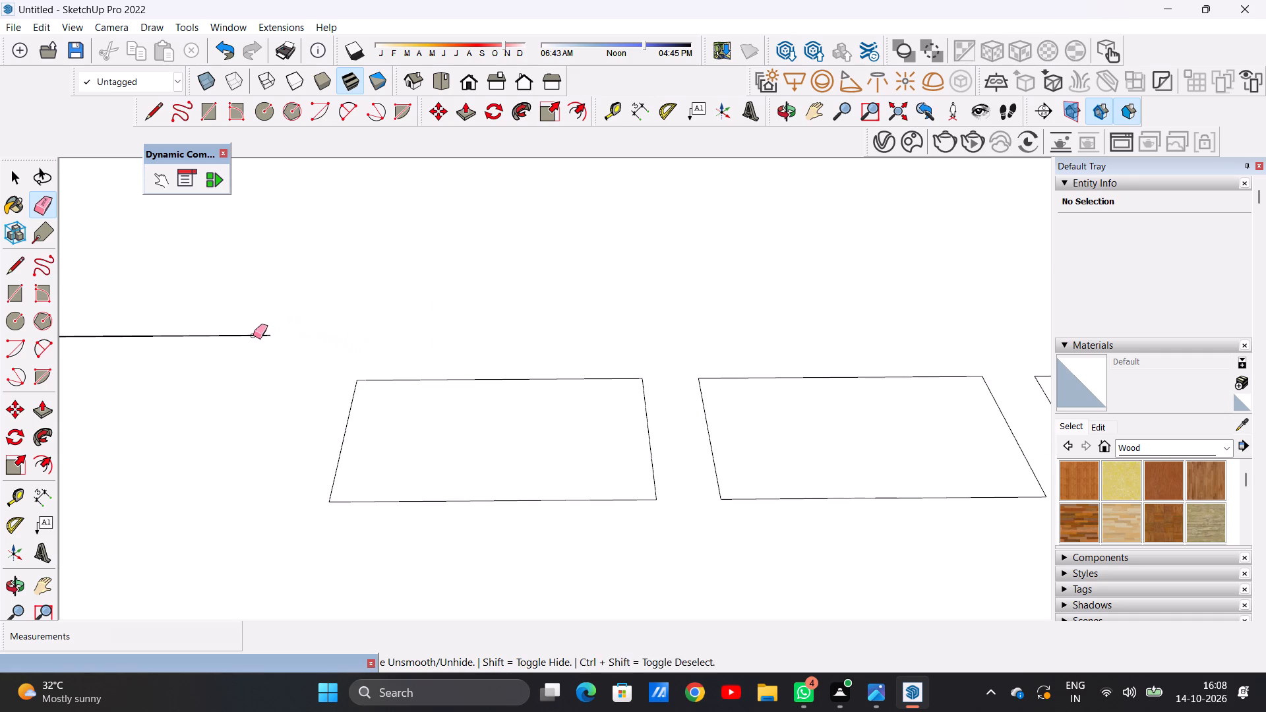
{"action": "left_click_drag", "start_coordinate": [253, 336], "coordinate": [251, 342]}
{"action": "key", "text": "space"}
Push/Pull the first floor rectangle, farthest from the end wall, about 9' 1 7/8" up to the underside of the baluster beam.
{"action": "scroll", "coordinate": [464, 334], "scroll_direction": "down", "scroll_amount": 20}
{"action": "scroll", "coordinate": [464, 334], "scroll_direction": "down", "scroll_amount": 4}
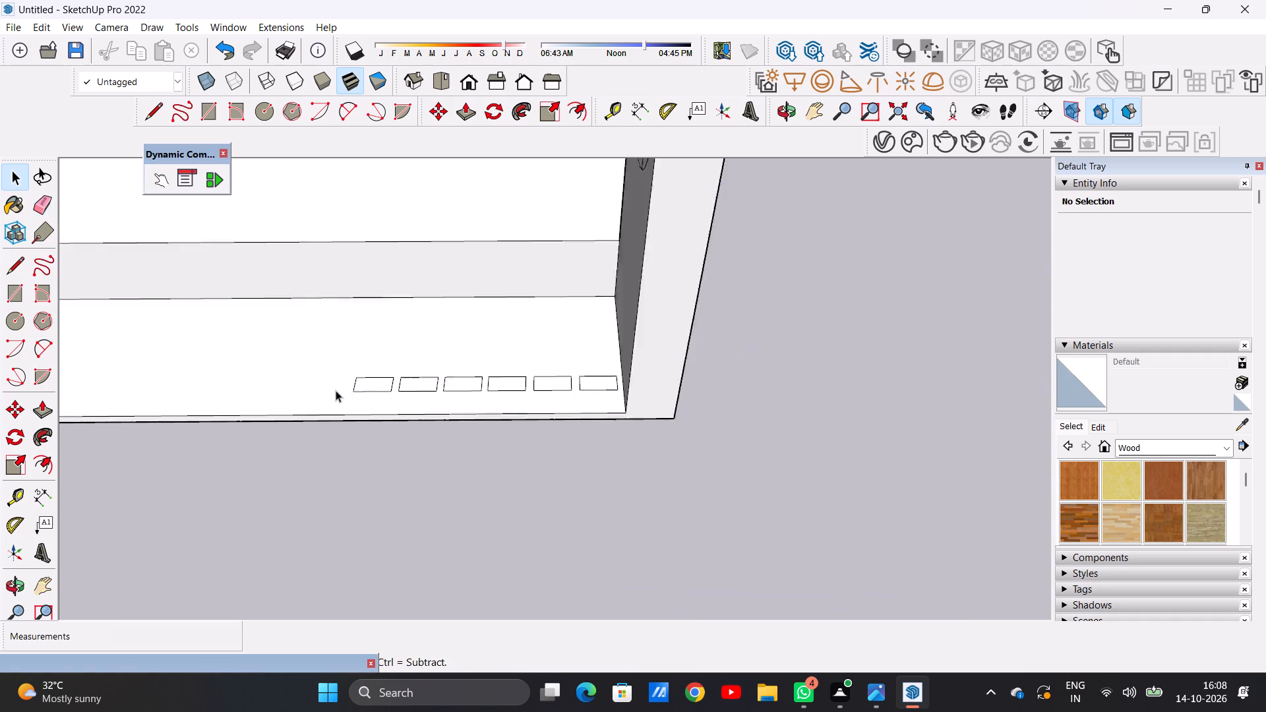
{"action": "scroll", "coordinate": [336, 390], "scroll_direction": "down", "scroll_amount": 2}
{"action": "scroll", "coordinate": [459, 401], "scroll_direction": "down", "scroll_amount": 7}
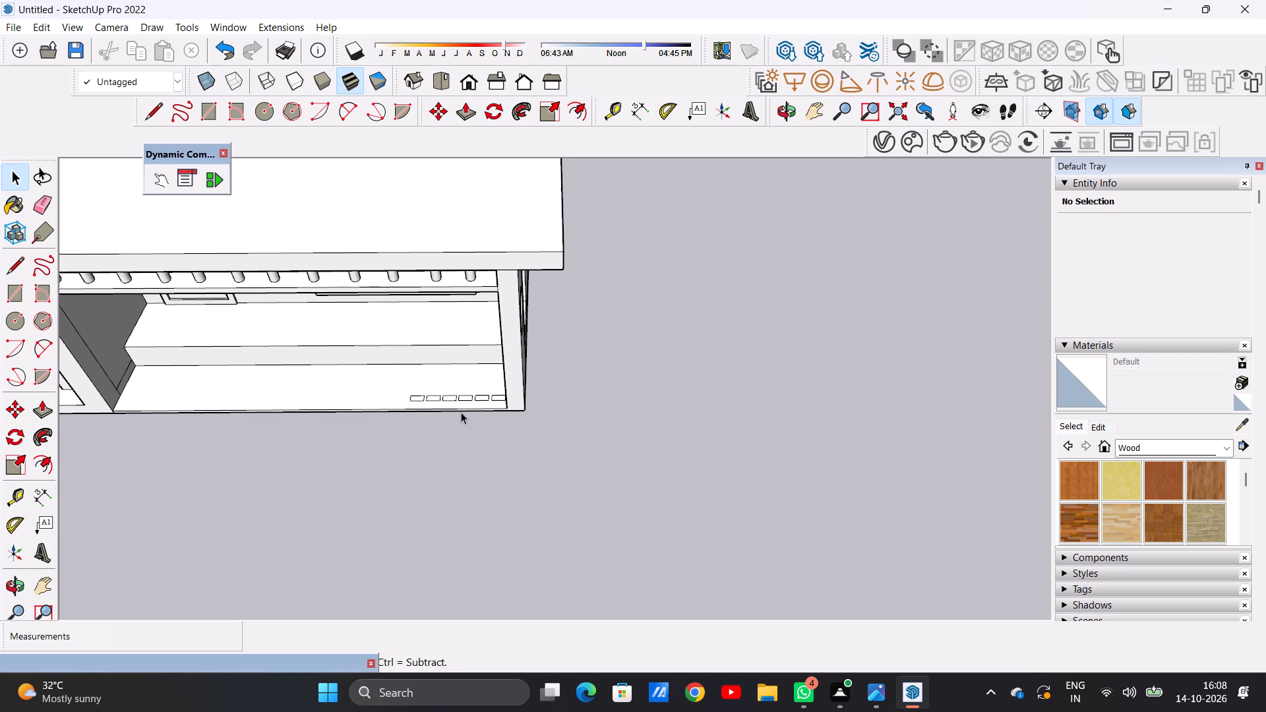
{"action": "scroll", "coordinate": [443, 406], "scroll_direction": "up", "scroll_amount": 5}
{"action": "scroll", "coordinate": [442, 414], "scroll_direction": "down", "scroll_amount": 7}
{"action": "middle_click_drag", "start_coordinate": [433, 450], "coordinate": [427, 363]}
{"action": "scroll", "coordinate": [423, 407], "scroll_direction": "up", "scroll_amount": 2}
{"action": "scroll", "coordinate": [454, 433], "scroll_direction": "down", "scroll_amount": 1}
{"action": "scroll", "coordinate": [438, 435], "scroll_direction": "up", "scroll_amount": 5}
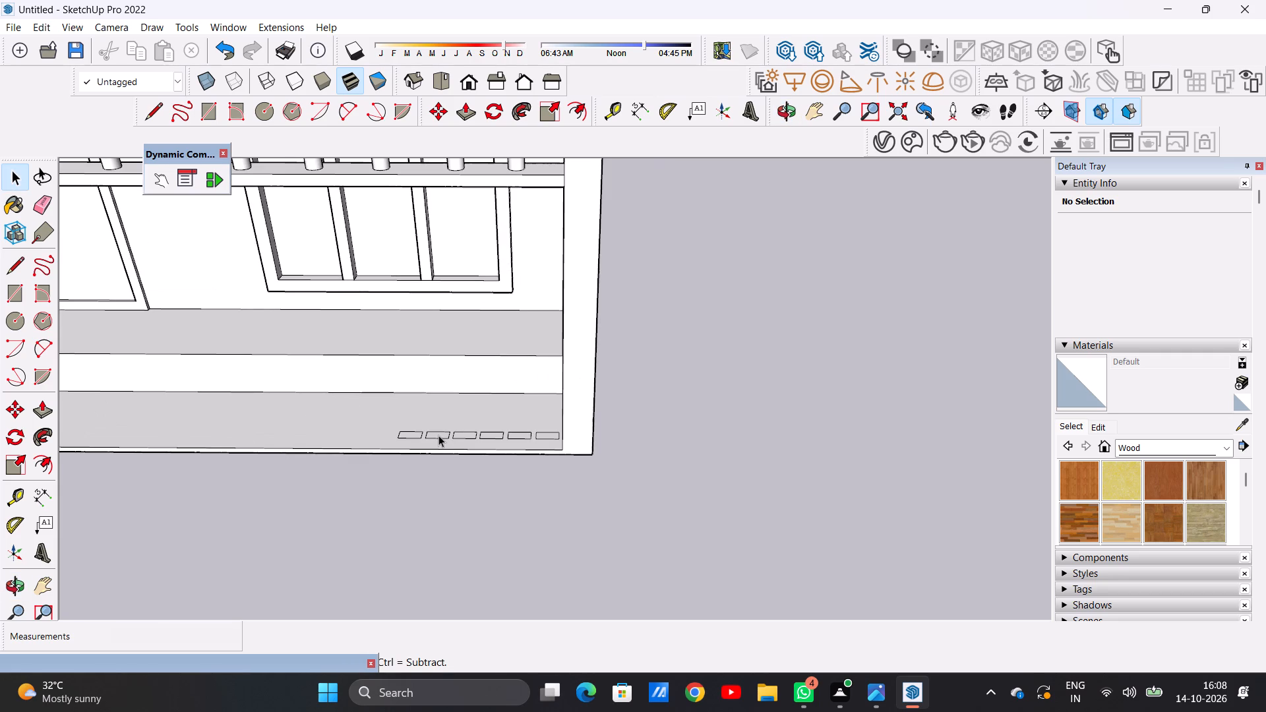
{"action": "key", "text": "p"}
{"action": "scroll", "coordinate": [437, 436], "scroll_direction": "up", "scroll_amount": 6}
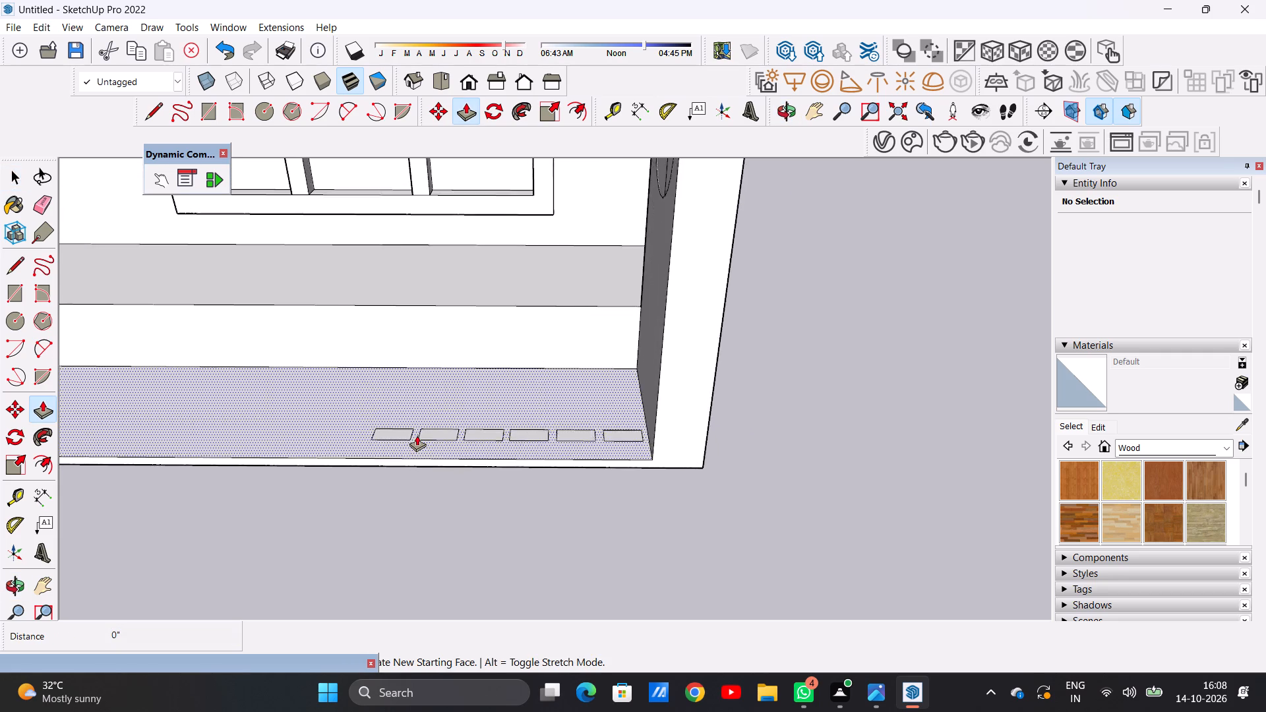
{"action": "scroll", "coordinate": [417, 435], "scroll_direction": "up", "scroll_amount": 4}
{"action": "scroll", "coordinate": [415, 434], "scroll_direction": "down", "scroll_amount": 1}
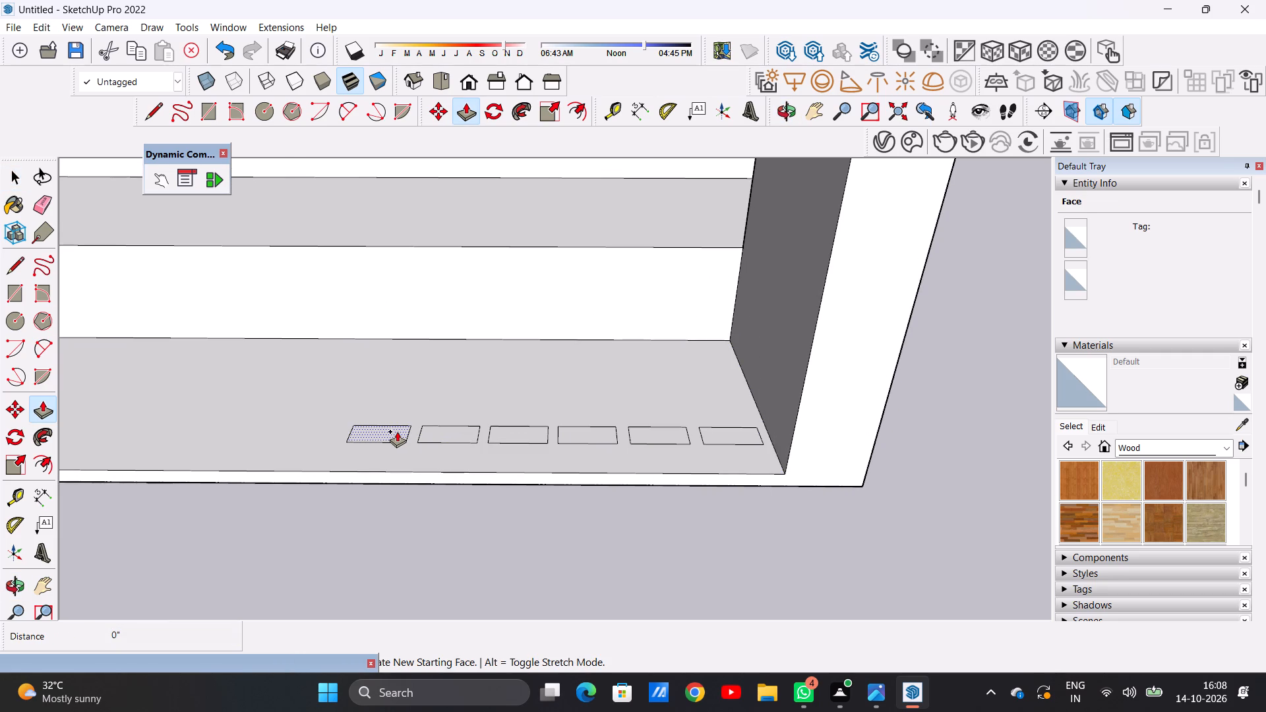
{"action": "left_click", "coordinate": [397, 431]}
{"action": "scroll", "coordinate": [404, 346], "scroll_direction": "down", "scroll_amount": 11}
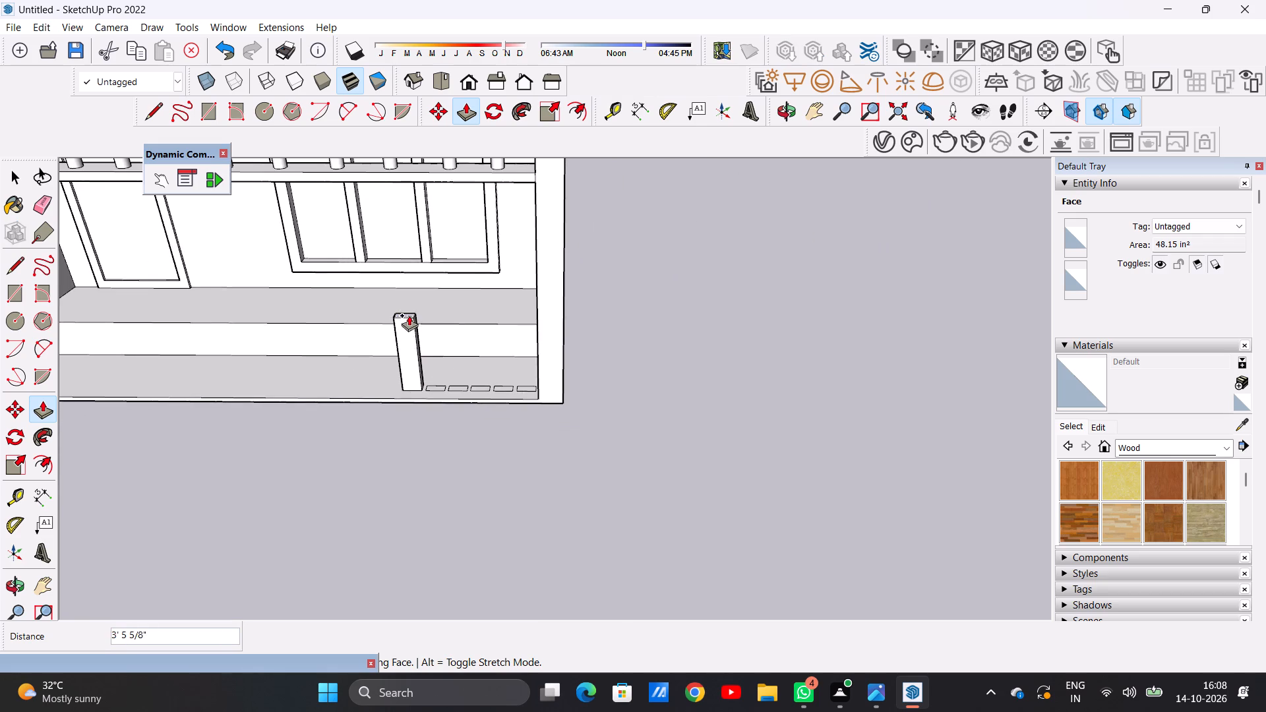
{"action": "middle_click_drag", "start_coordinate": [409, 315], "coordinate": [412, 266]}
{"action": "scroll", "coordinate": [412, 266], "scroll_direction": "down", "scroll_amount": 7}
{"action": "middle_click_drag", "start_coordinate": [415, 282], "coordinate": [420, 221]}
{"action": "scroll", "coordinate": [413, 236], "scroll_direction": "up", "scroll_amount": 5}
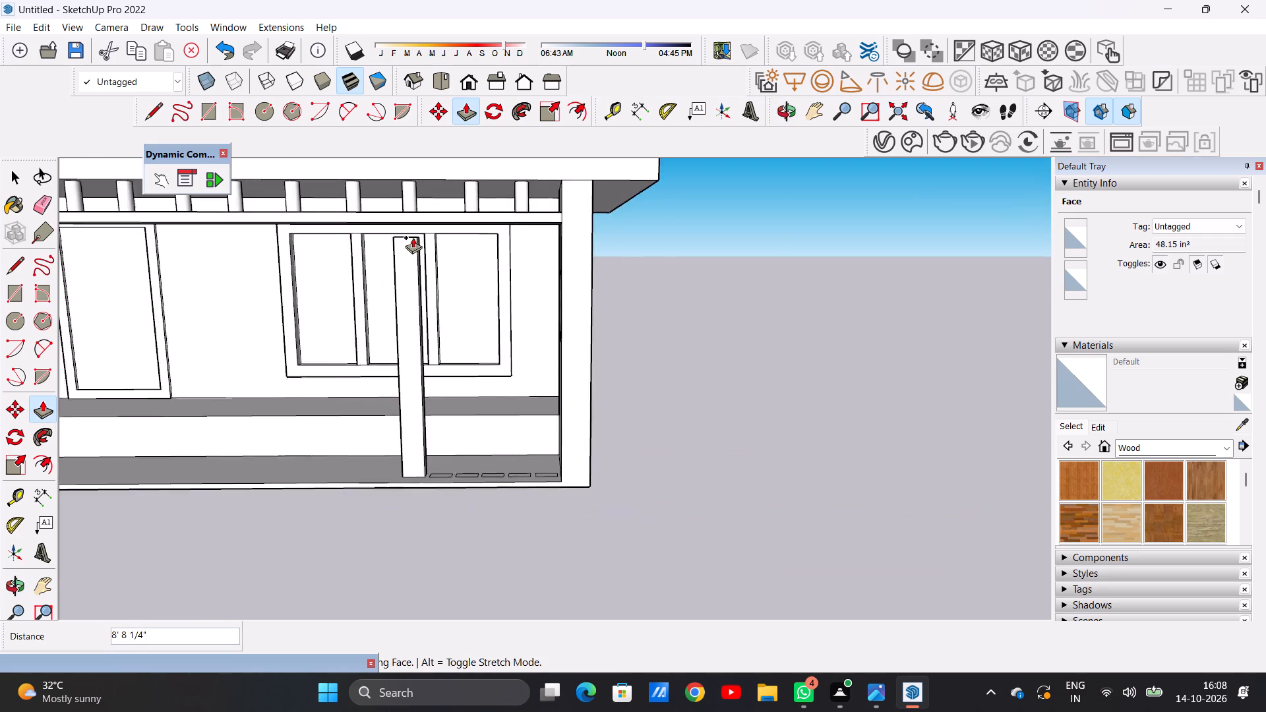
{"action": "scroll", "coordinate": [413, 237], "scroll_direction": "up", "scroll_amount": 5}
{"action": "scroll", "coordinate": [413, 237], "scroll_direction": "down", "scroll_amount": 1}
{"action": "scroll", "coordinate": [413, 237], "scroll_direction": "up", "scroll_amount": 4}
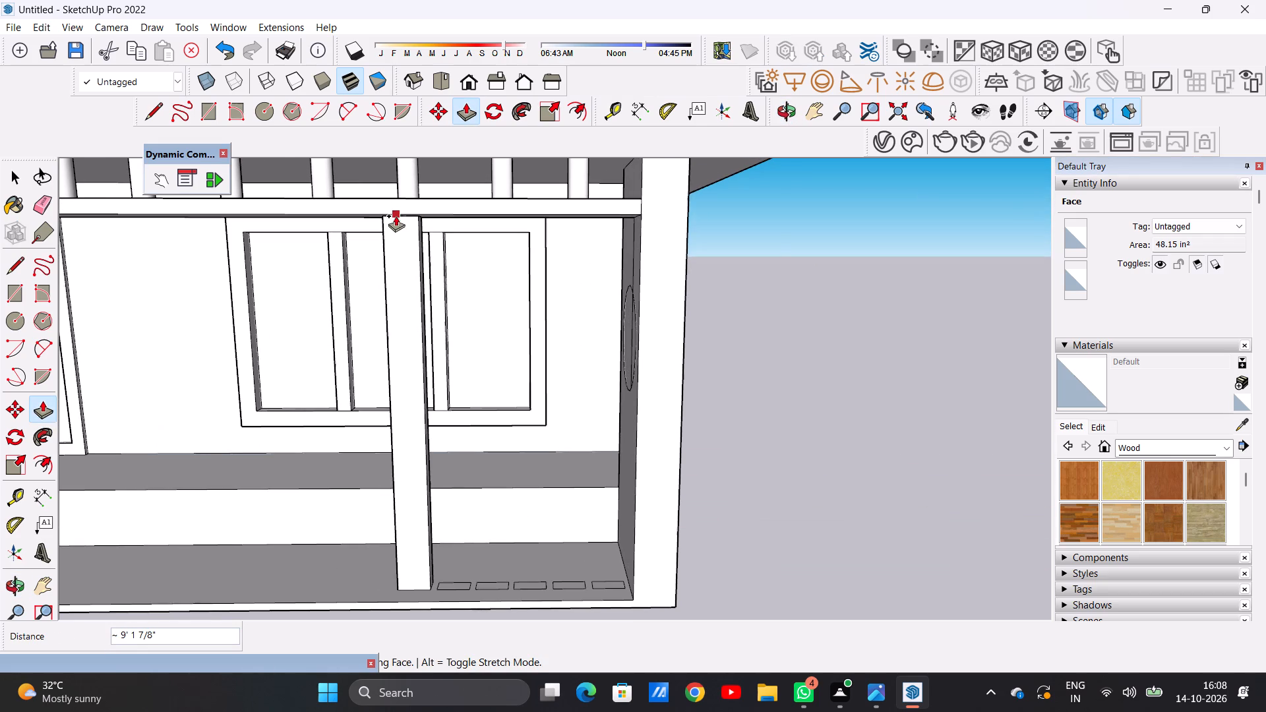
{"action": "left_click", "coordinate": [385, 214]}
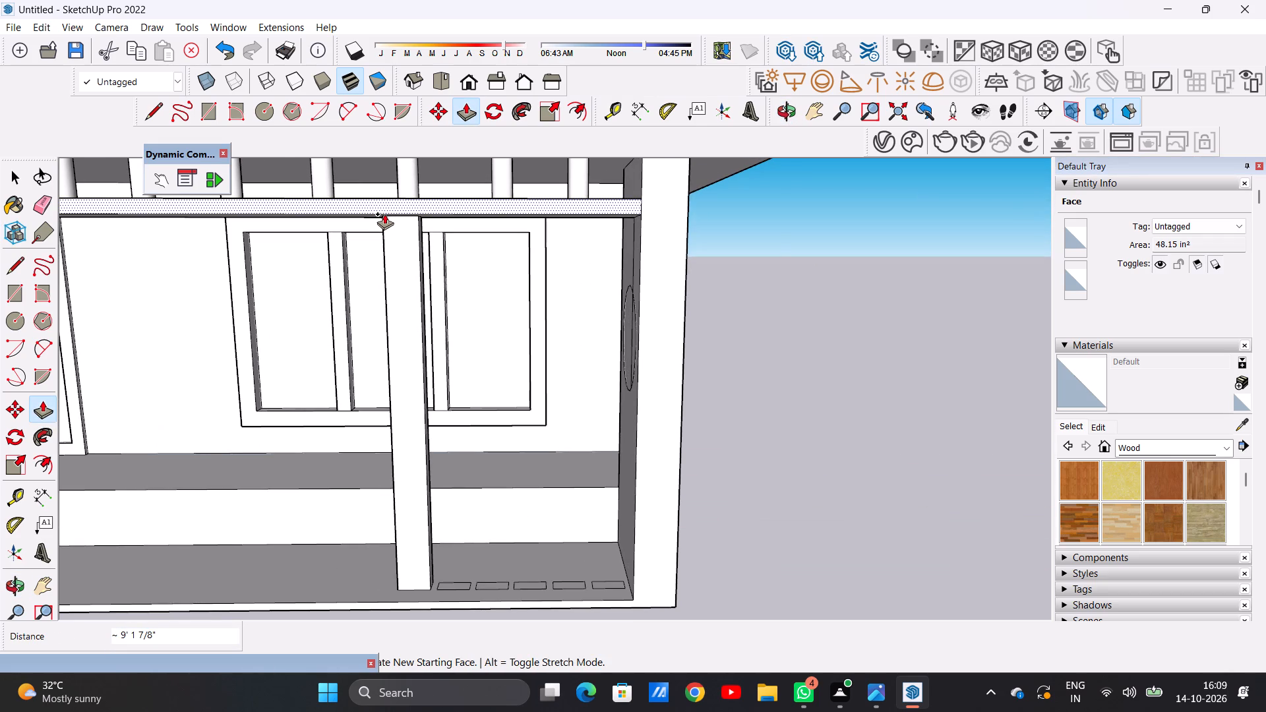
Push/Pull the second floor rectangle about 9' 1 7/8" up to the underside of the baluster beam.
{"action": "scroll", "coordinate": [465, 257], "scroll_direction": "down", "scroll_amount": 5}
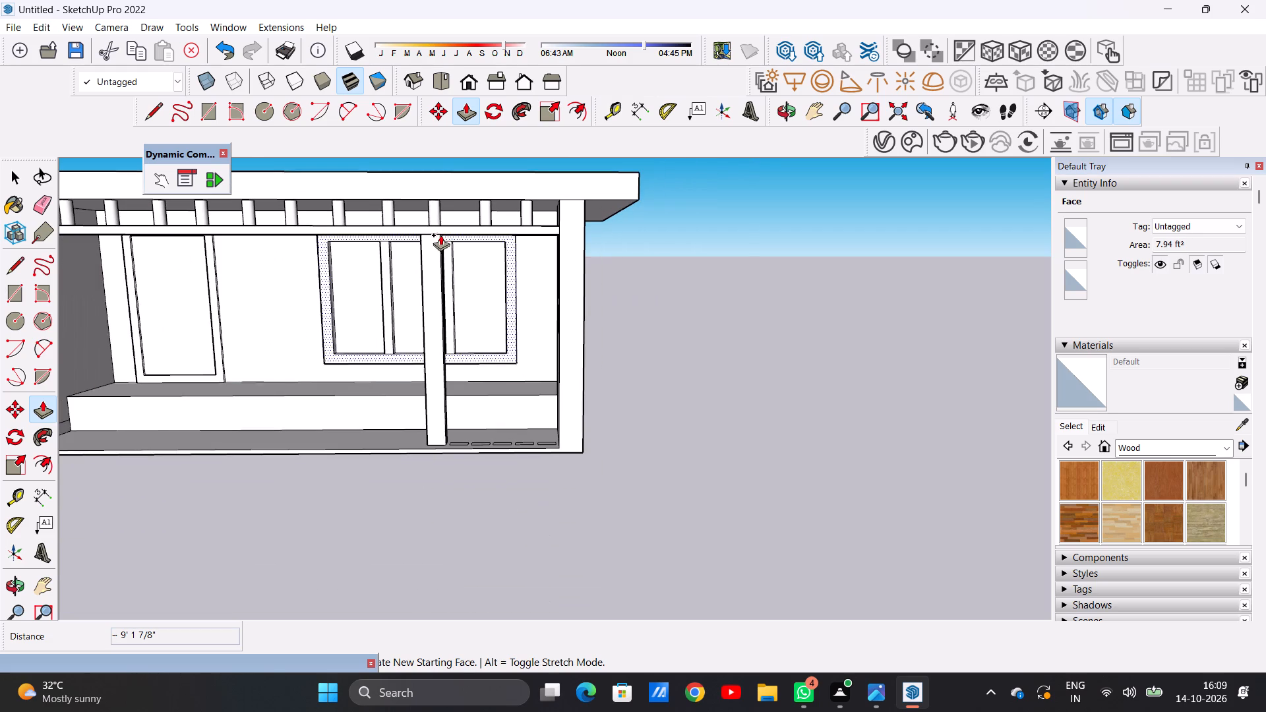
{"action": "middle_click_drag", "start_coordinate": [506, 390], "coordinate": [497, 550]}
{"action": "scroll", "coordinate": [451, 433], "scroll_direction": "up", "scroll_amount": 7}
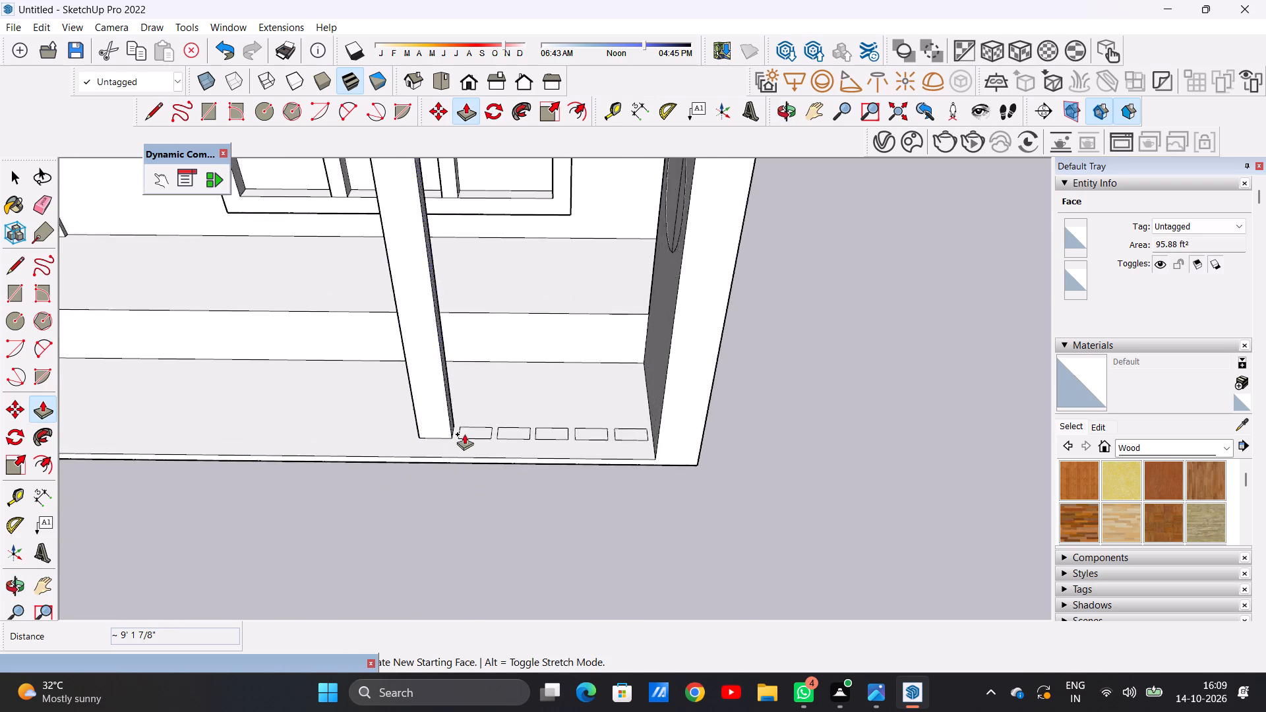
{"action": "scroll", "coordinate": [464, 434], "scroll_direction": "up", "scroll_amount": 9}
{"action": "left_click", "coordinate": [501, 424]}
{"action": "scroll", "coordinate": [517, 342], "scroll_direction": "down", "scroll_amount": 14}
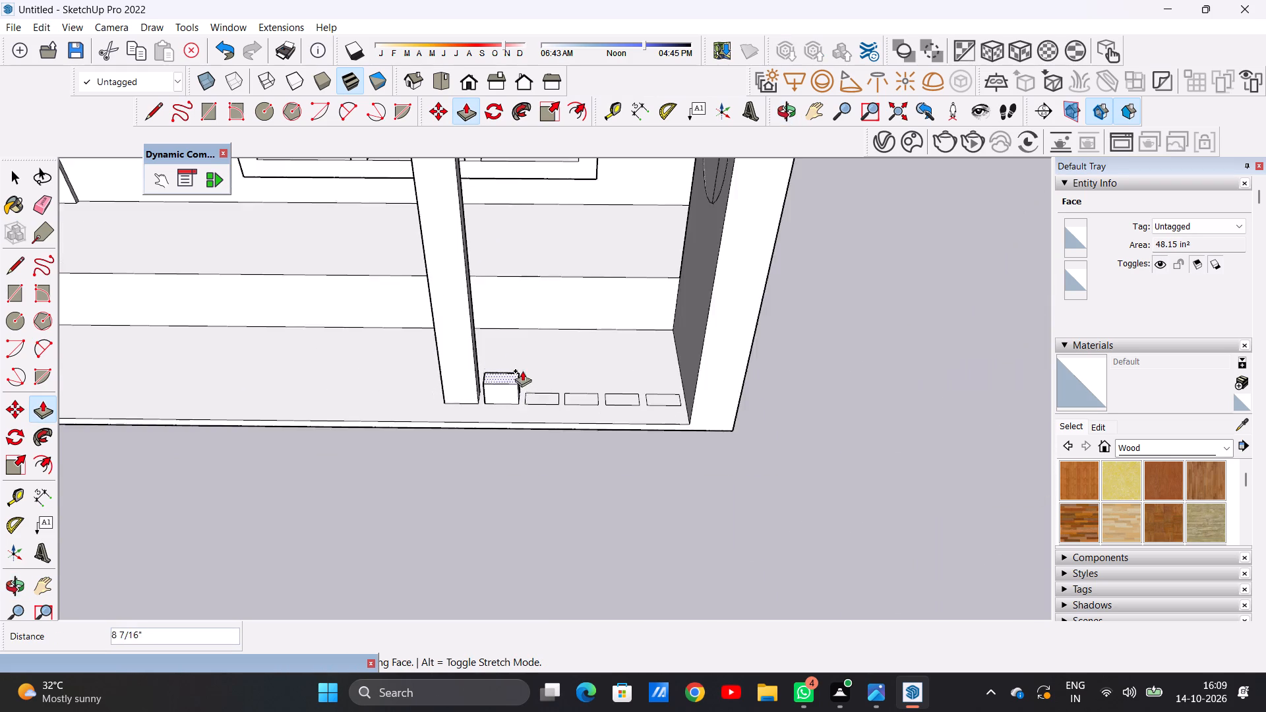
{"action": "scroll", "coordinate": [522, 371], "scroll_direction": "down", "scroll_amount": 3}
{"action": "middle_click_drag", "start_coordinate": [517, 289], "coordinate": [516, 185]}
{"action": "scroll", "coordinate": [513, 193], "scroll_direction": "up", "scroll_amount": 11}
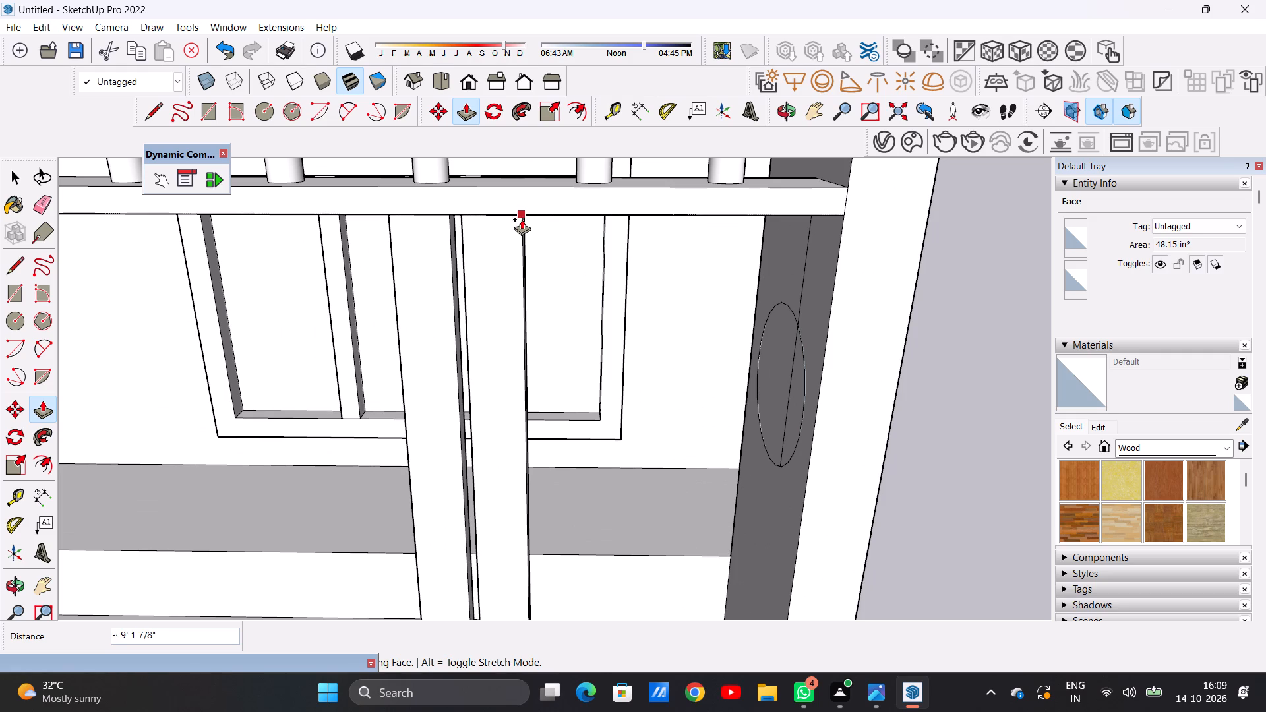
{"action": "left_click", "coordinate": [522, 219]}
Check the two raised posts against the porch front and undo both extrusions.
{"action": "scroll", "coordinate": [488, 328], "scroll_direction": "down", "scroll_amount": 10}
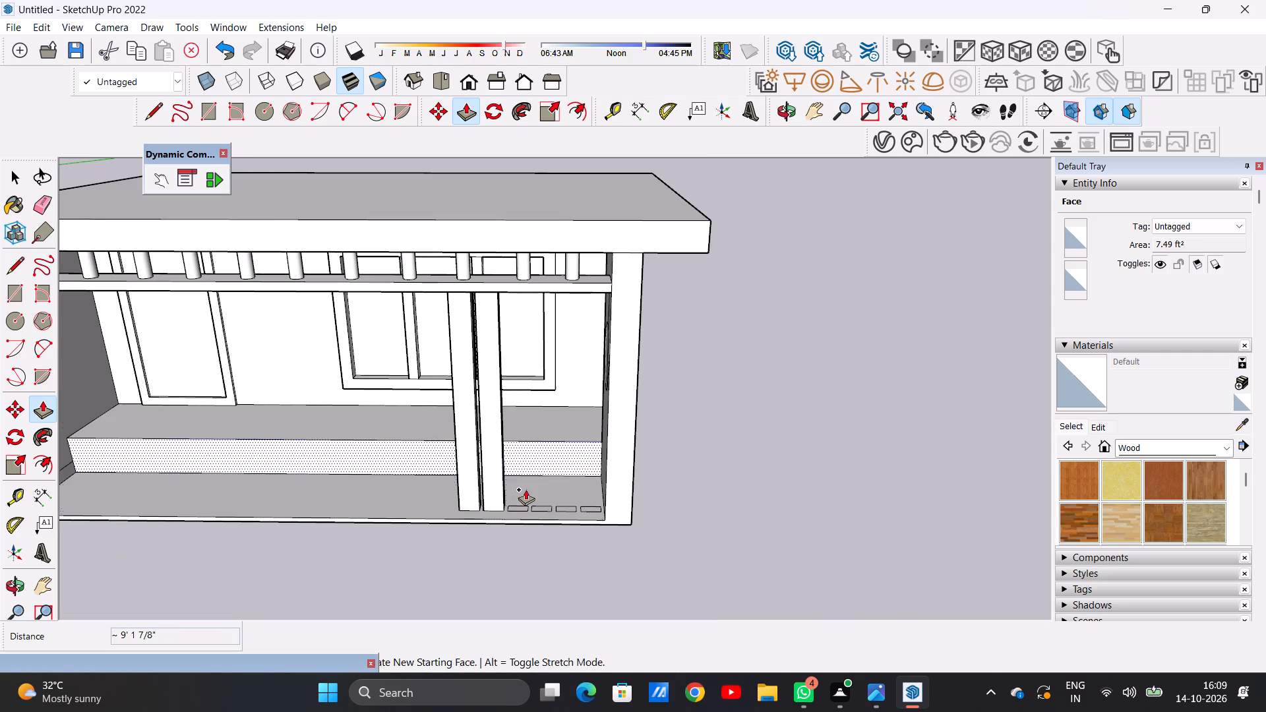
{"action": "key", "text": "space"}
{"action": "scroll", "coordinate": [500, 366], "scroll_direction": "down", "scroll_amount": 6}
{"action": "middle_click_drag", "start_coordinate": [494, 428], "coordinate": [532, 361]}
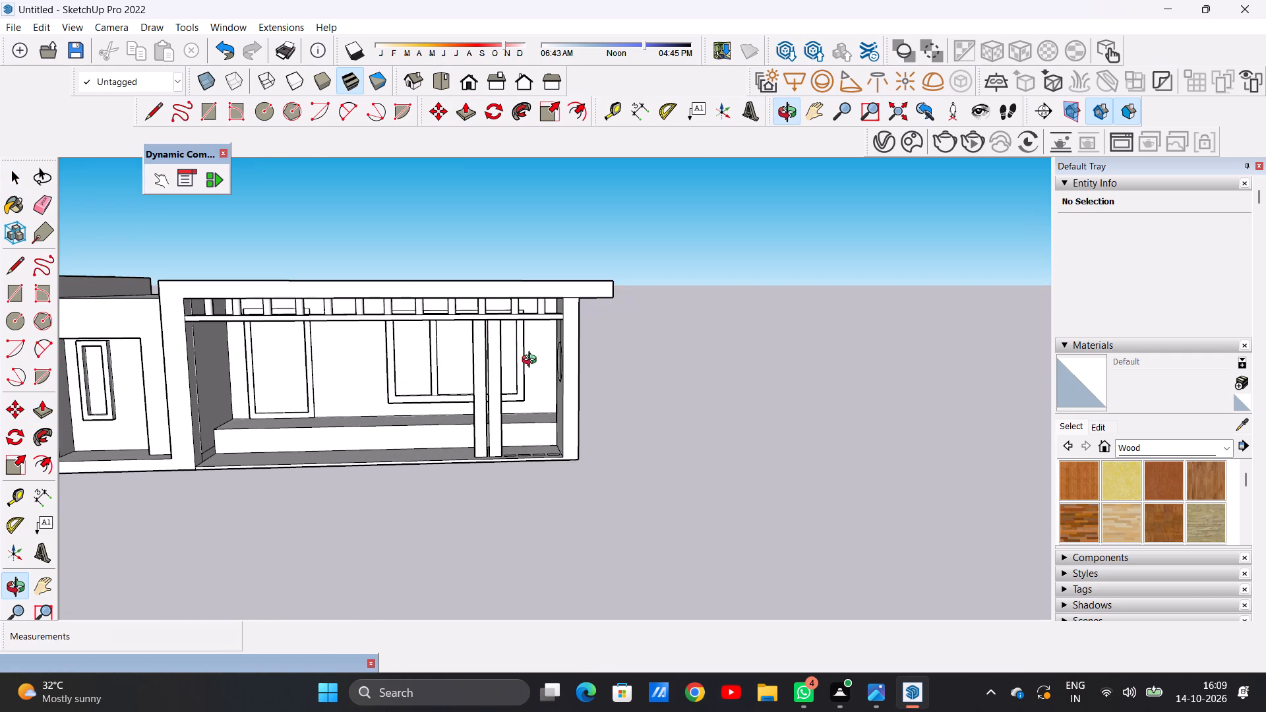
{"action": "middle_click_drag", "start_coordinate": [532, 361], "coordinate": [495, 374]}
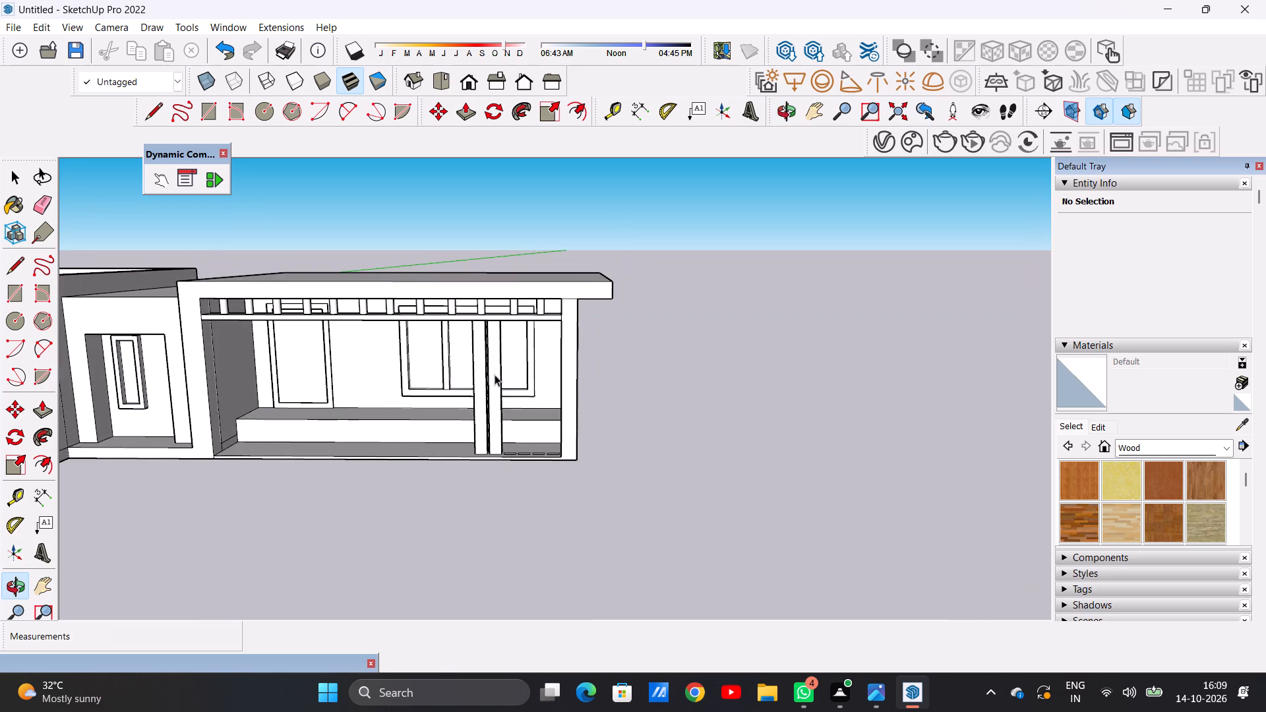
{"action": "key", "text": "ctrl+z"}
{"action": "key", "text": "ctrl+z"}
Narrow the first rectangle with a line about 4 15/16" long at two-thirds of its width, erasing the part nearer the end wall.
{"action": "scroll", "coordinate": [477, 394], "scroll_direction": "down", "scroll_amount": 4}
{"action": "middle_click_drag", "start_coordinate": [488, 415], "coordinate": [493, 446]}
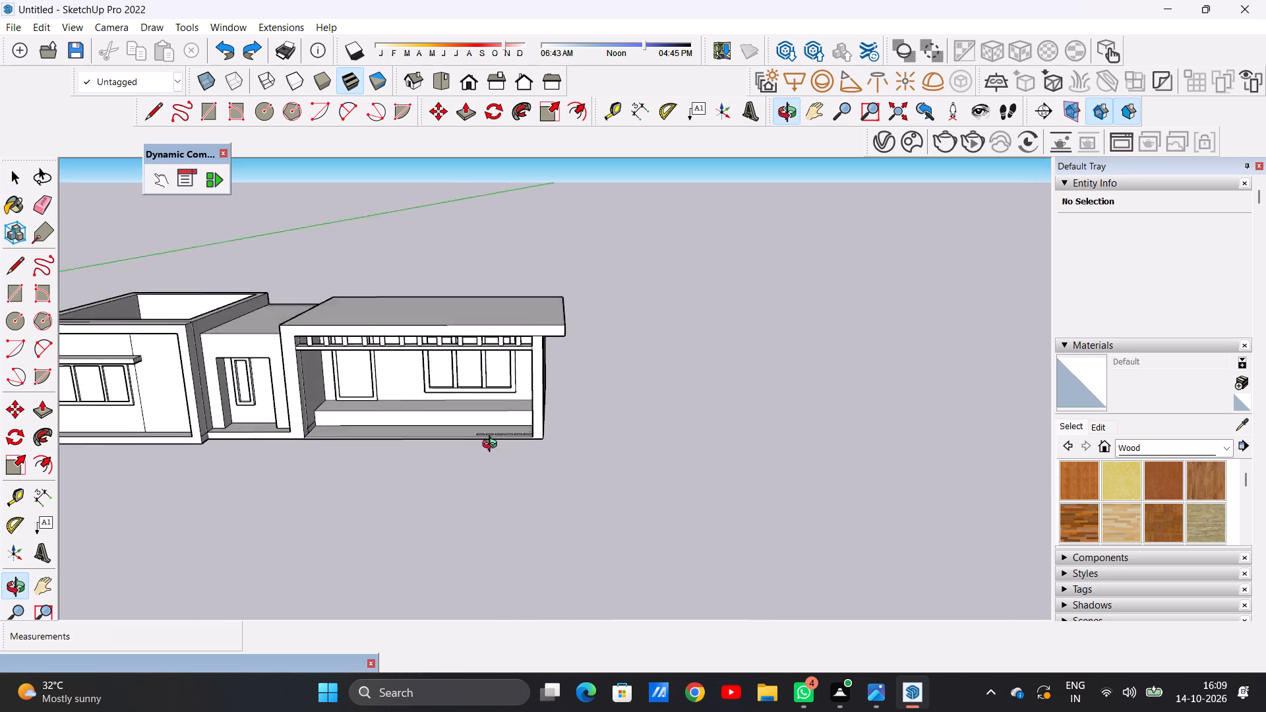
{"action": "middle_click_drag", "start_coordinate": [493, 446], "coordinate": [494, 501]}
{"action": "scroll", "coordinate": [495, 437], "scroll_direction": "up", "scroll_amount": 6}
{"action": "scroll", "coordinate": [495, 436], "scroll_direction": "down", "scroll_amount": 1}
{"action": "scroll", "coordinate": [495, 436], "scroll_direction": "up", "scroll_amount": 1}
{"action": "middle_click_drag", "start_coordinate": [495, 423], "coordinate": [506, 499]}
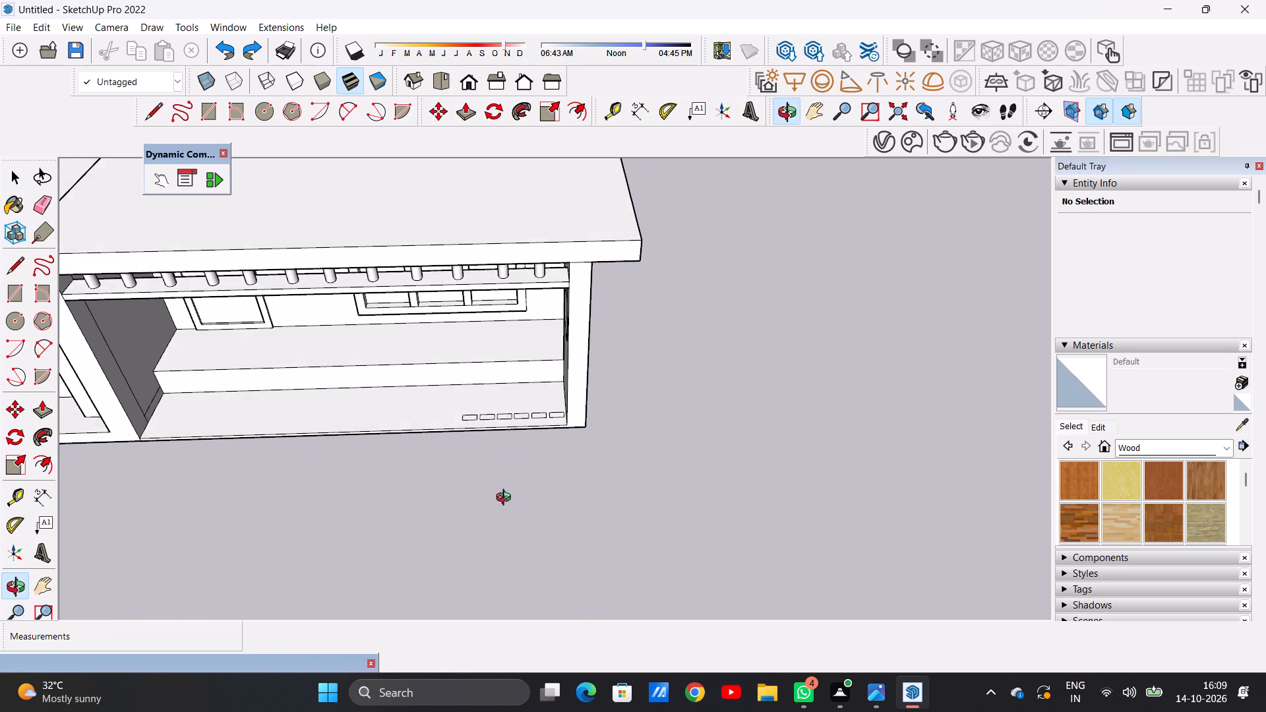
{"action": "middle_click_drag", "start_coordinate": [506, 499], "coordinate": [506, 500]}
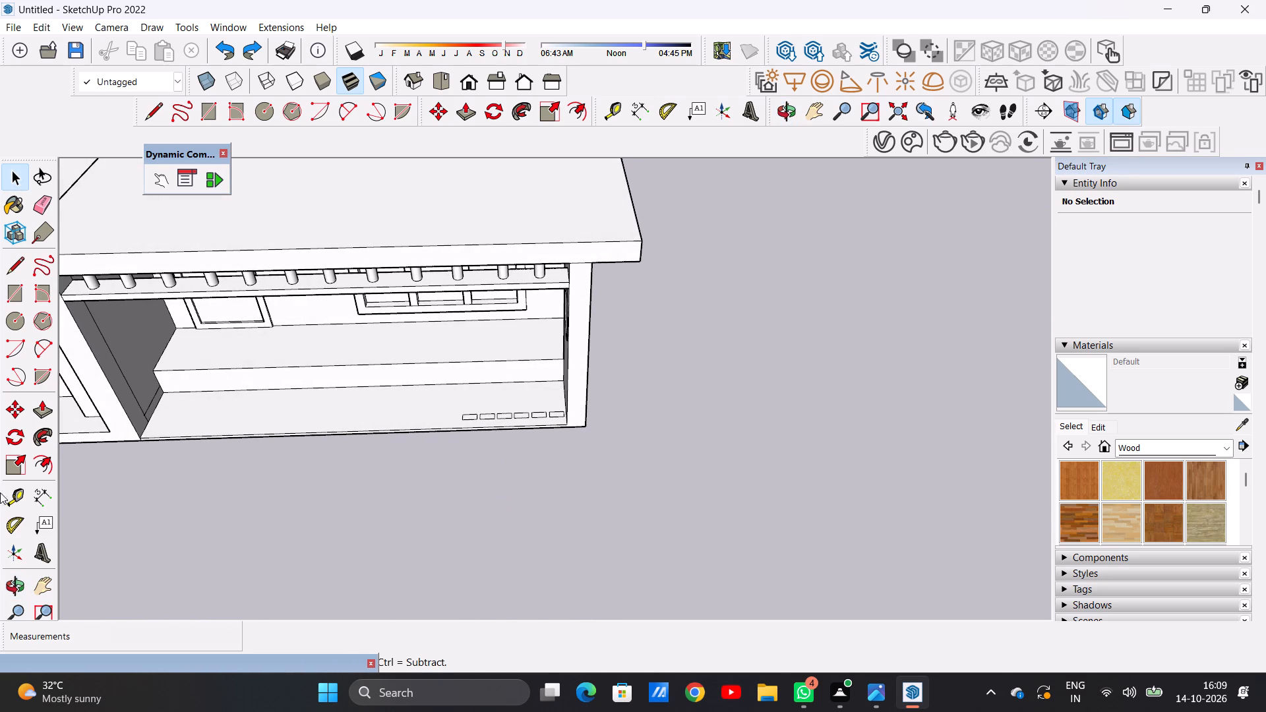
{"action": "scroll", "coordinate": [459, 427], "scroll_direction": "up", "scroll_amount": 11}
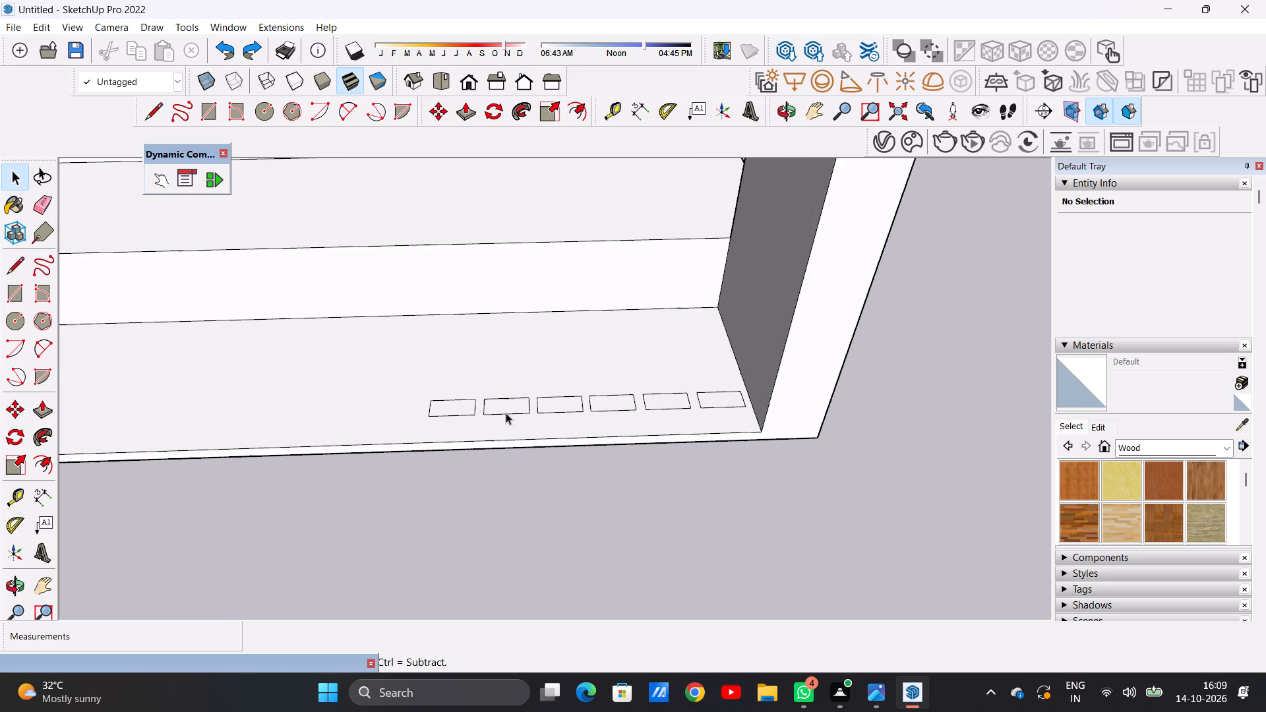
{"action": "middle_click_drag", "start_coordinate": [506, 413], "coordinate": [508, 510]}
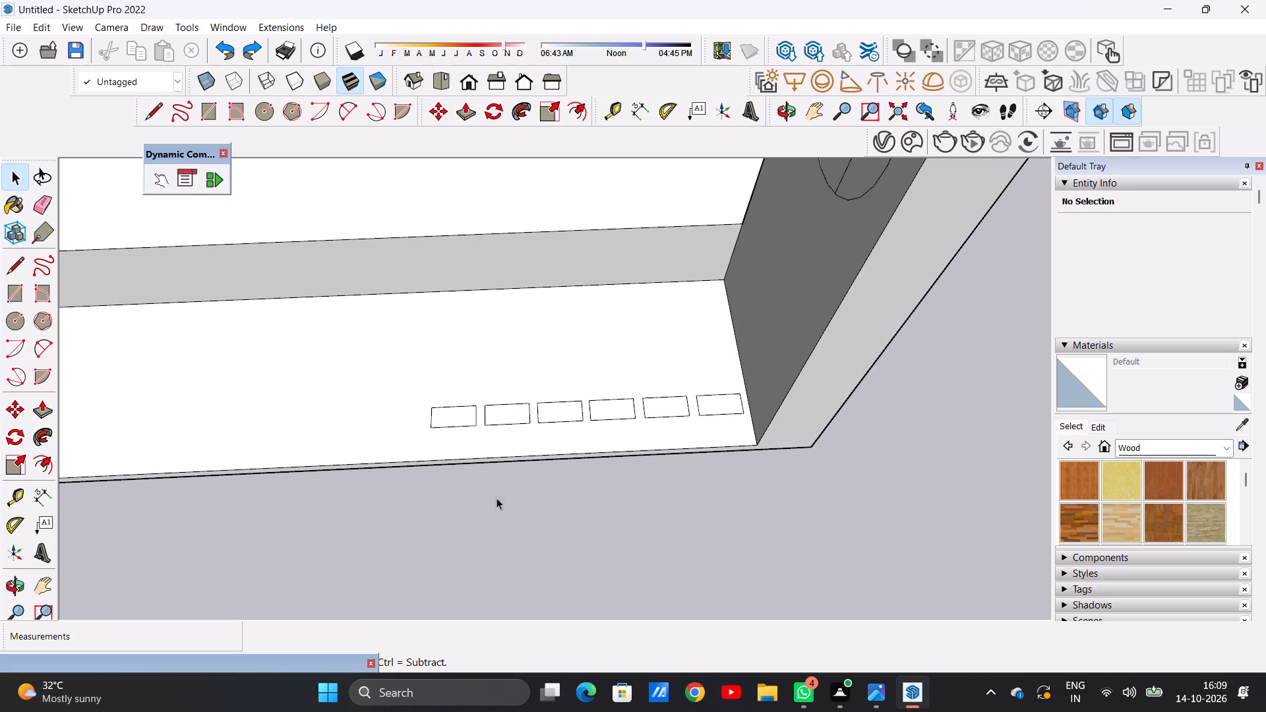
{"action": "scroll", "coordinate": [470, 431], "scroll_direction": "up", "scroll_amount": 4}
{"action": "key", "text": "l"}
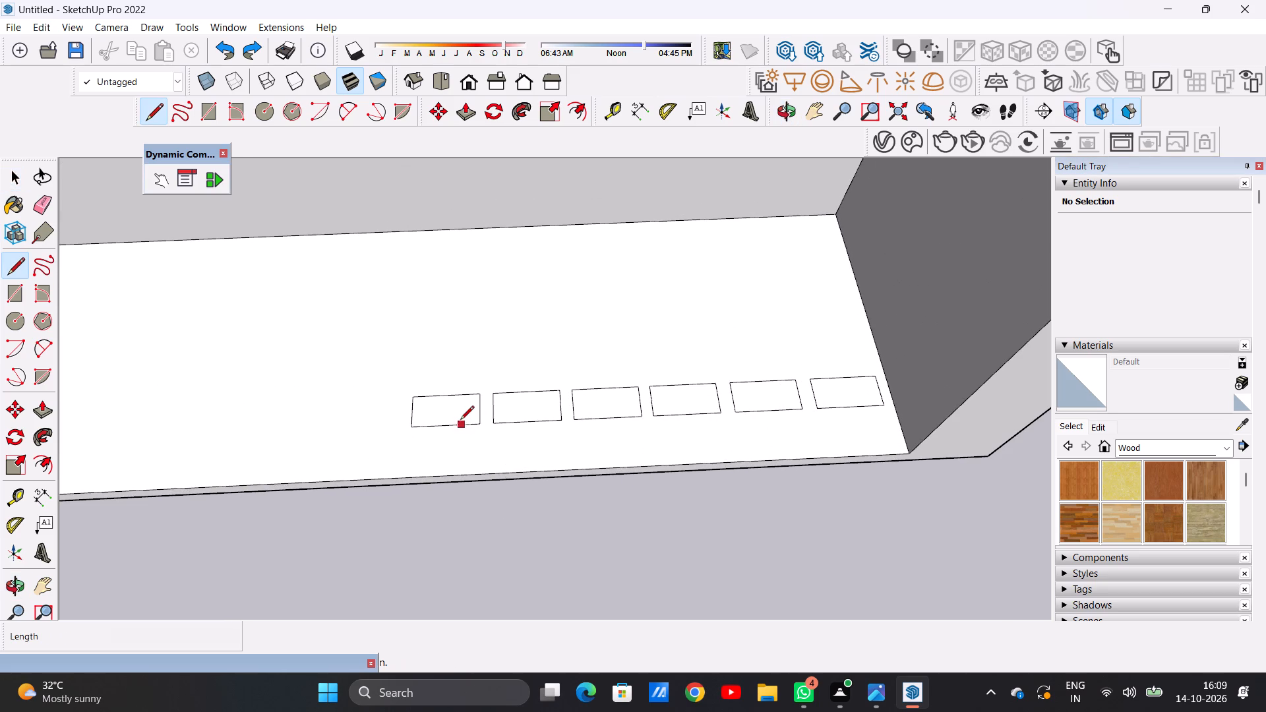
{"action": "scroll", "coordinate": [460, 417], "scroll_direction": "up", "scroll_amount": 5}
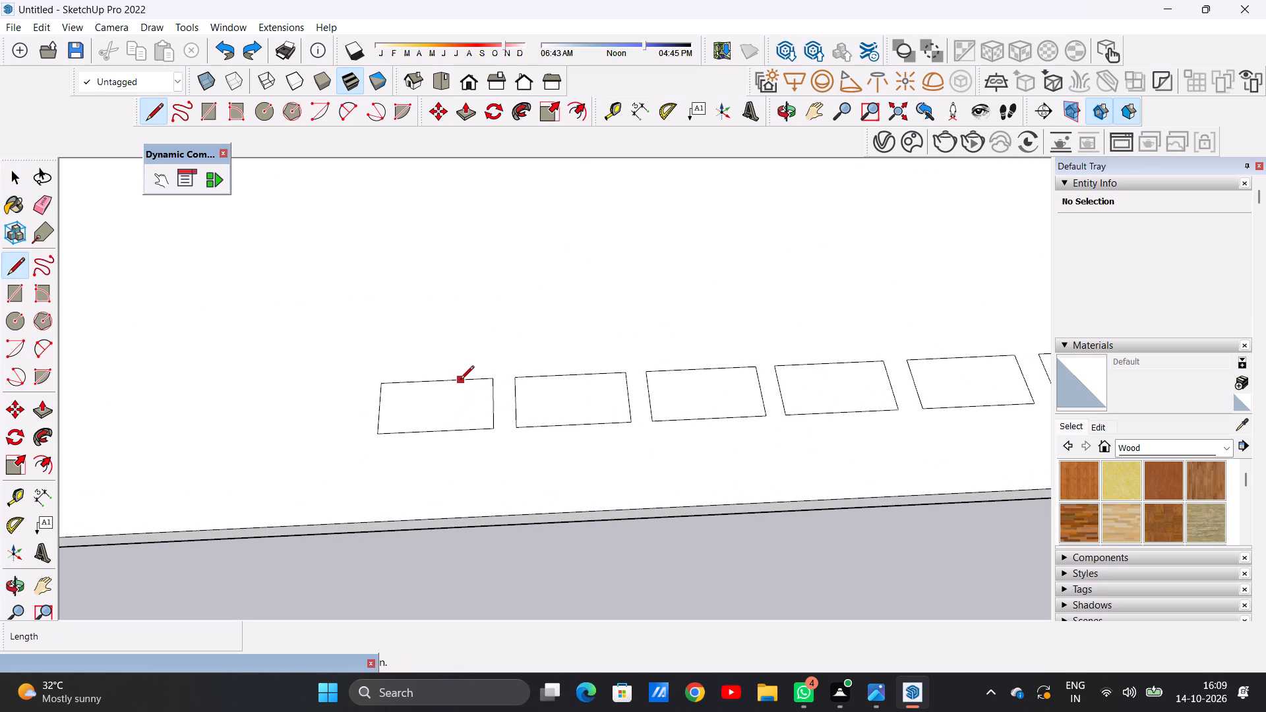
{"action": "left_click", "coordinate": [454, 380]}
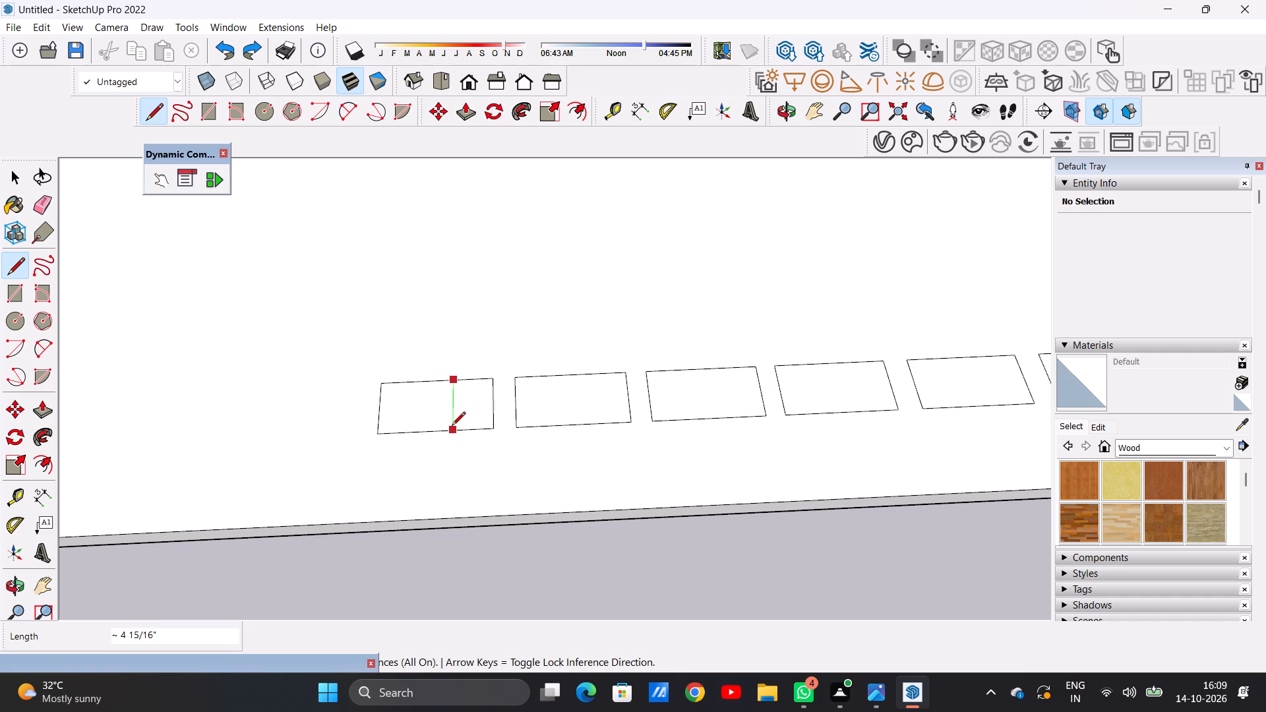
{"action": "left_click", "coordinate": [452, 427]}
{"action": "key", "text": "space"}
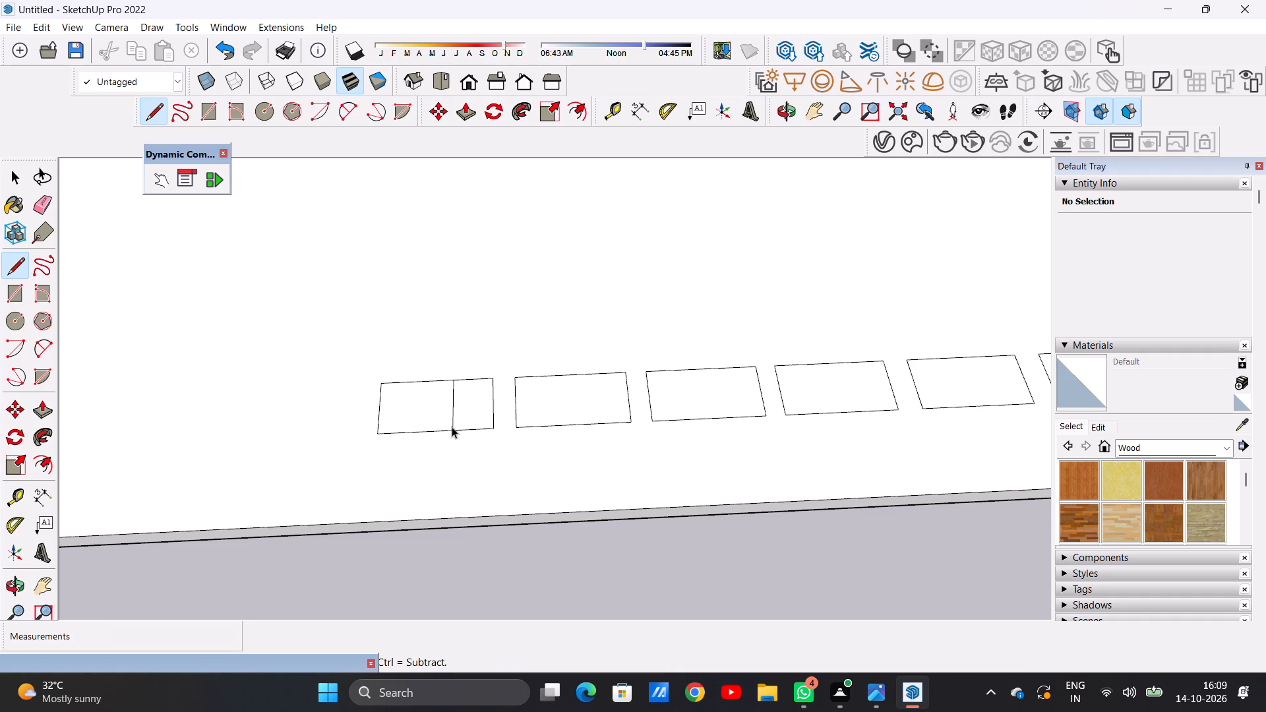
{"action": "key", "text": "e"}
{"action": "left_click_drag", "start_coordinate": [469, 374], "coordinate": [478, 417]}
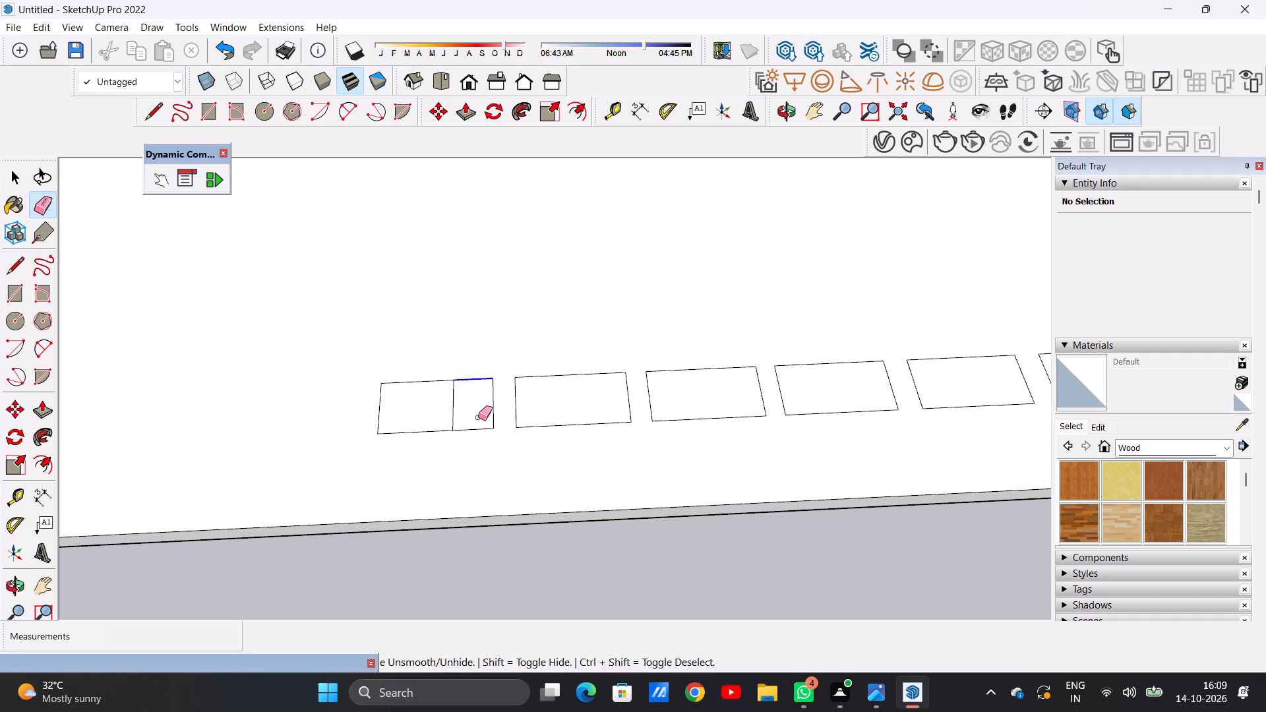
{"action": "left_click_drag", "start_coordinate": [478, 417], "coordinate": [479, 430]}
{"action": "left_click_drag", "start_coordinate": [496, 398], "coordinate": [487, 404]}
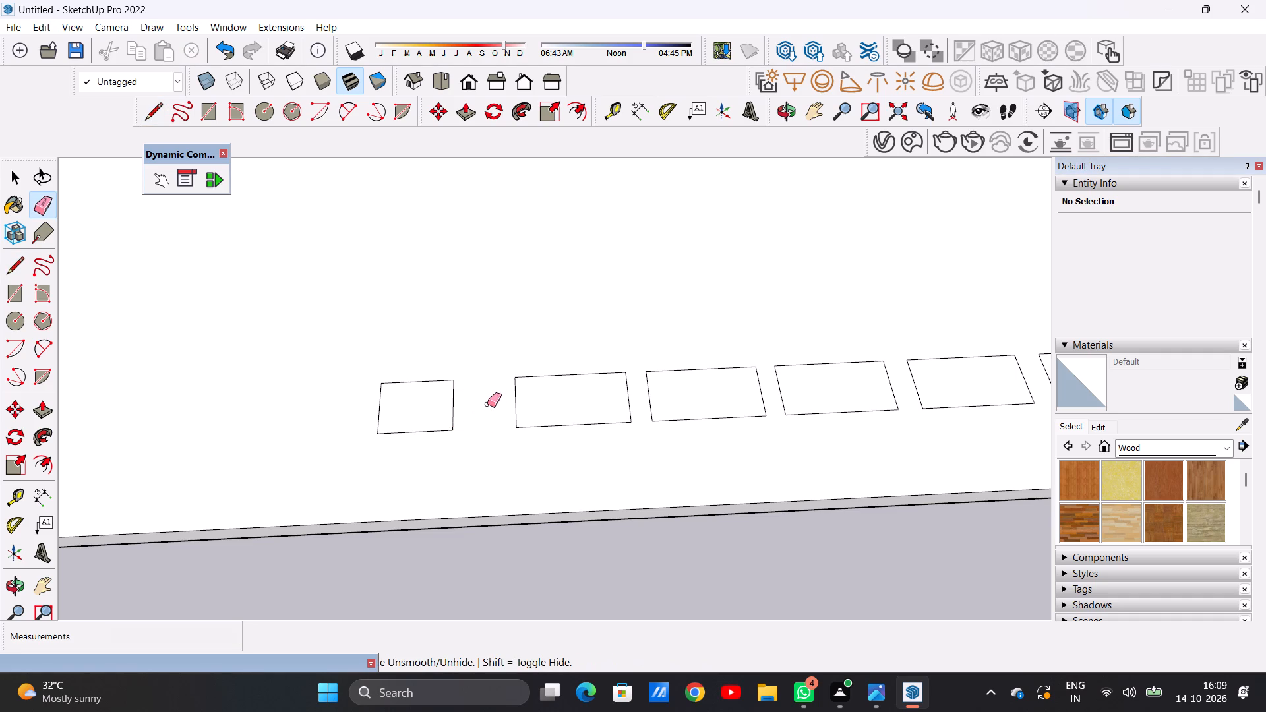
{"action": "key", "text": "space"}
Draw a dividing line across the second rectangle at about two-thirds of its width and erase the part nearer the end wall.
{"action": "type", "text": "L"}
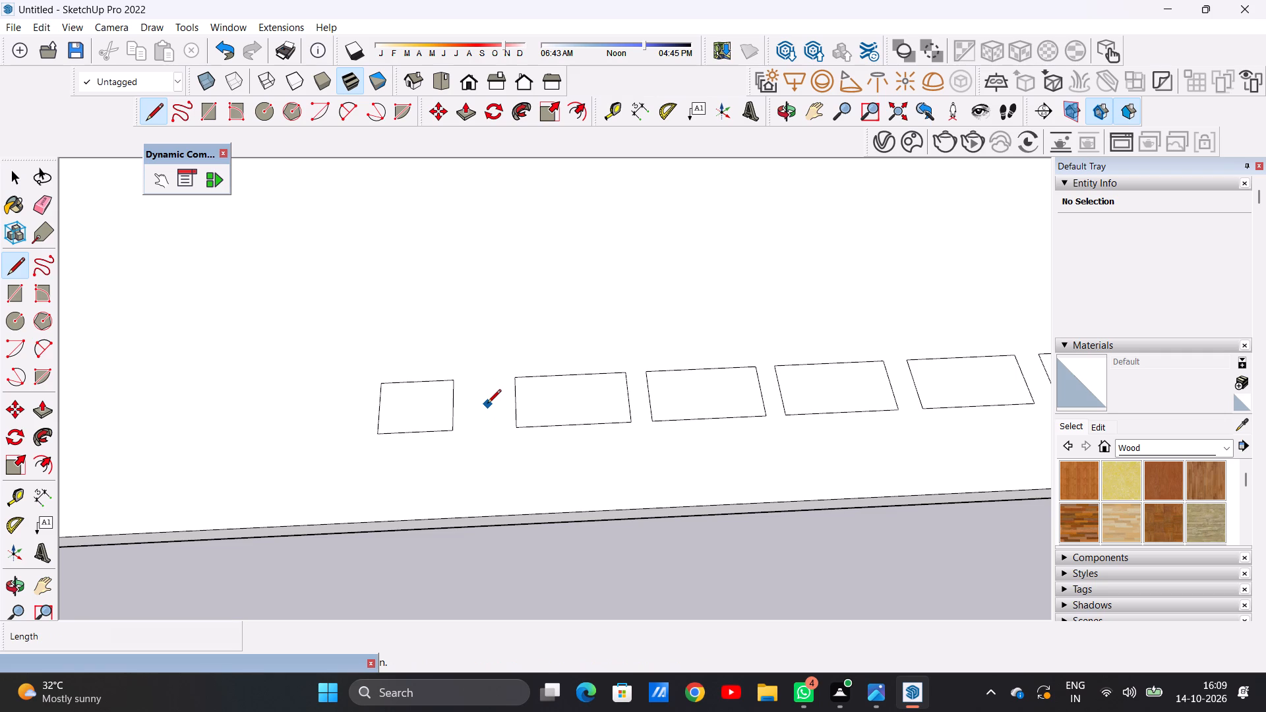
{"action": "left_click", "coordinate": [586, 373]}
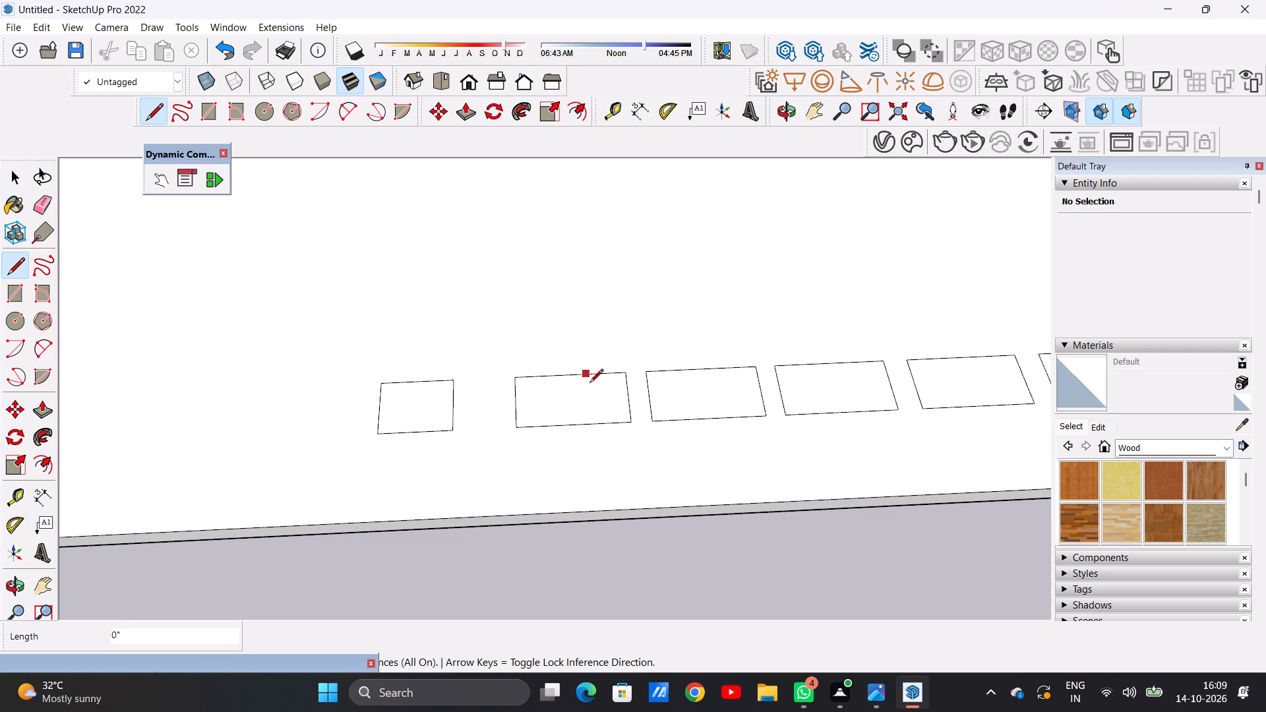
{"action": "left_click", "coordinate": [597, 421]}
{"action": "key", "text": "space"}
{"action": "type", "text": "E"}
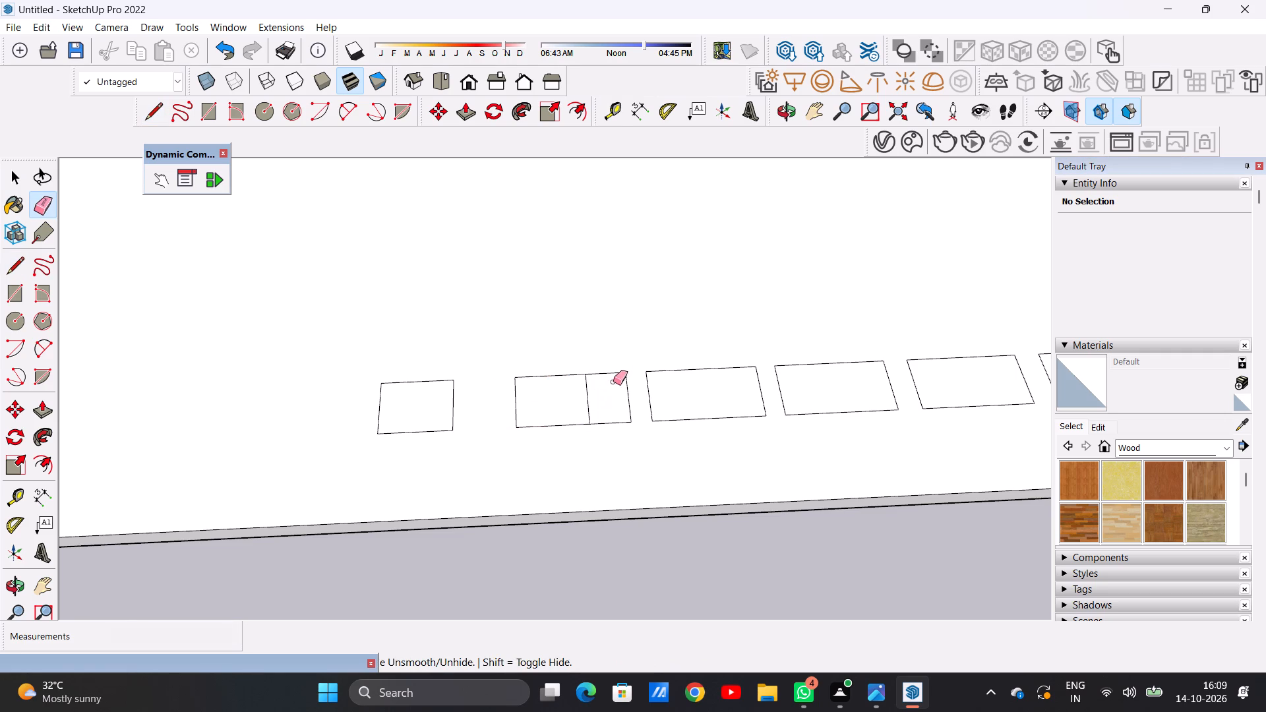
{"action": "left_click_drag", "start_coordinate": [605, 365], "coordinate": [605, 438]}
{"action": "left_click_drag", "start_coordinate": [629, 391], "coordinate": [618, 396]}
{"action": "scroll", "coordinate": [594, 441], "scroll_direction": "down", "scroll_amount": 8}
{"action": "scroll", "coordinate": [575, 447], "scroll_direction": "up", "scroll_amount": 2}
{"action": "key", "text": "space"}
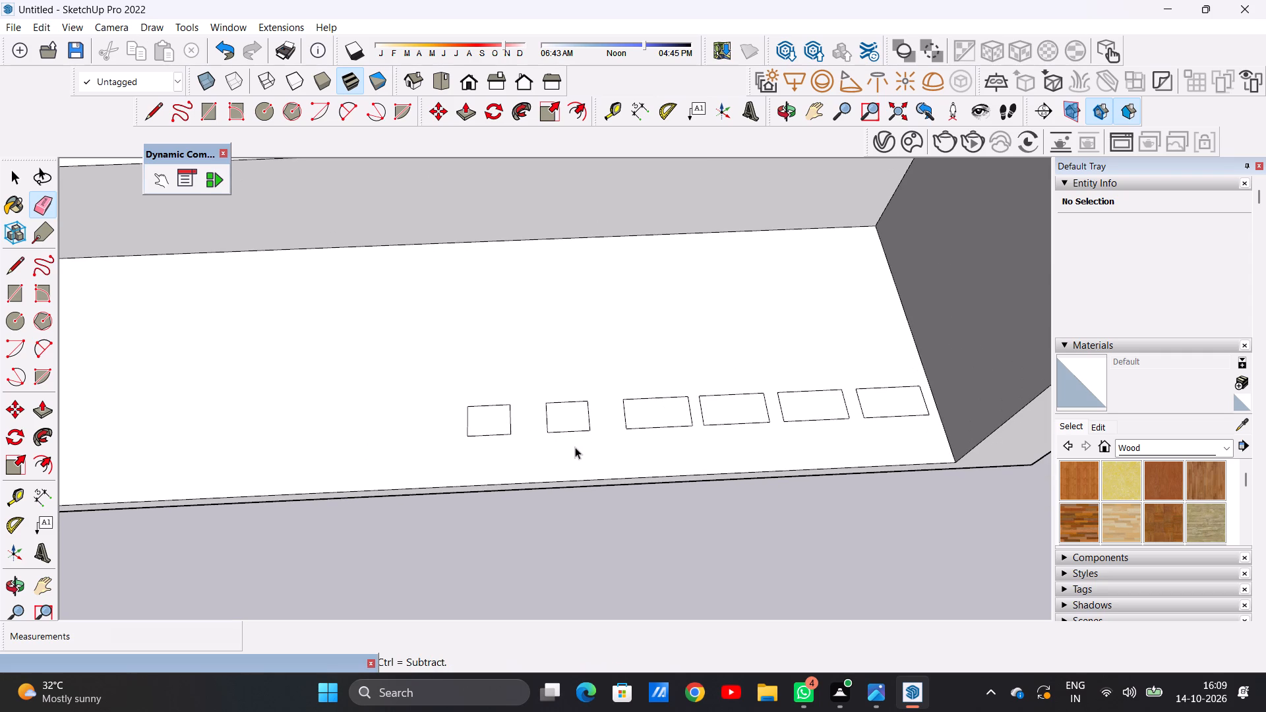
Narrow the third rectangle with a line about 4 15/16" long across it, erasing the part nearer the end wall.
{"action": "type", "text": "L"}
{"action": "scroll", "coordinate": [640, 409], "scroll_direction": "up", "scroll_amount": 5}
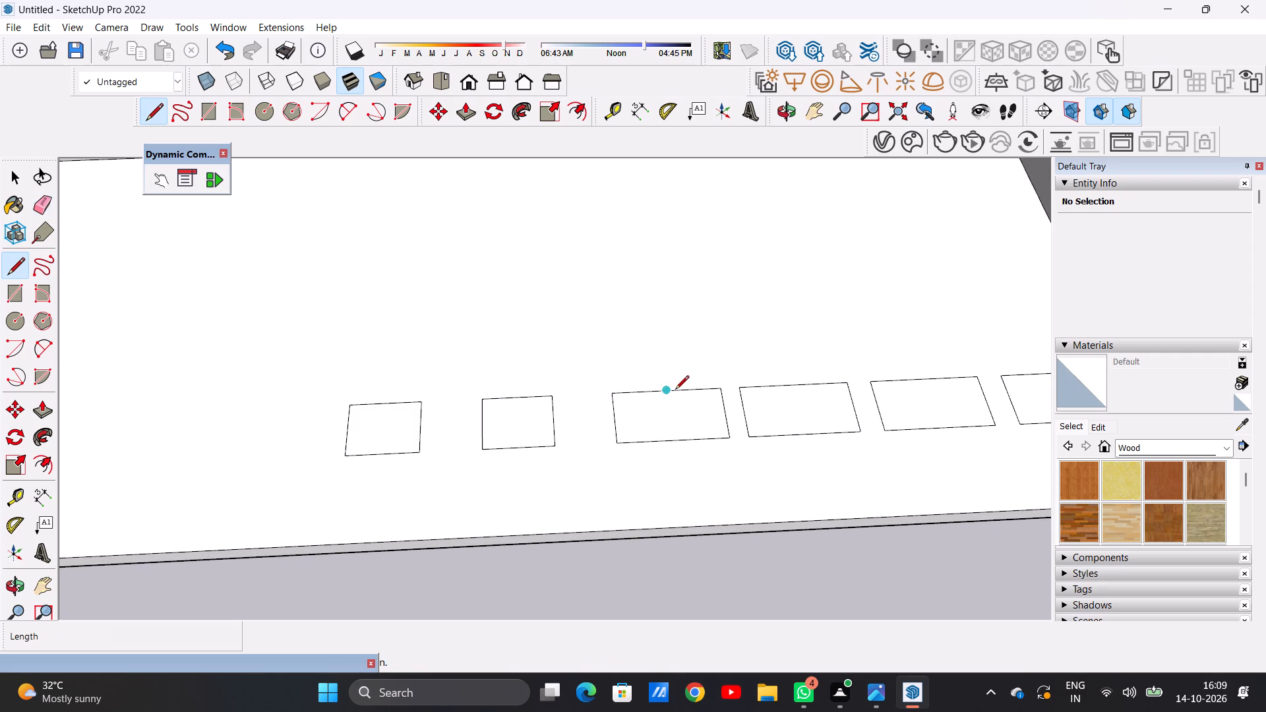
{"action": "left_click", "coordinate": [678, 390]}
{"action": "left_click", "coordinate": [692, 444]}
{"action": "key", "text": "space"}
{"action": "type", "text": "E"}
{"action": "left_click_drag", "start_coordinate": [692, 379], "coordinate": [706, 457]}
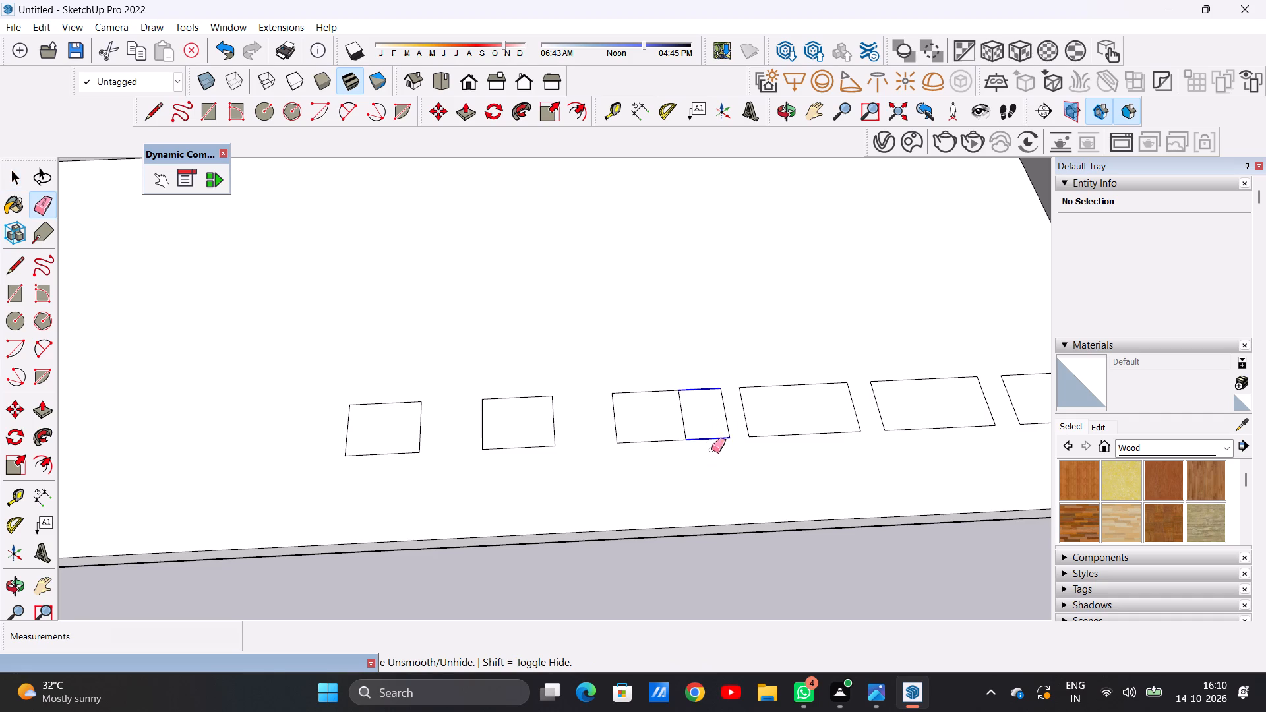
{"action": "left_click_drag", "start_coordinate": [729, 407], "coordinate": [711, 419]}
{"action": "scroll", "coordinate": [510, 483], "scroll_direction": "down", "scroll_amount": 9}
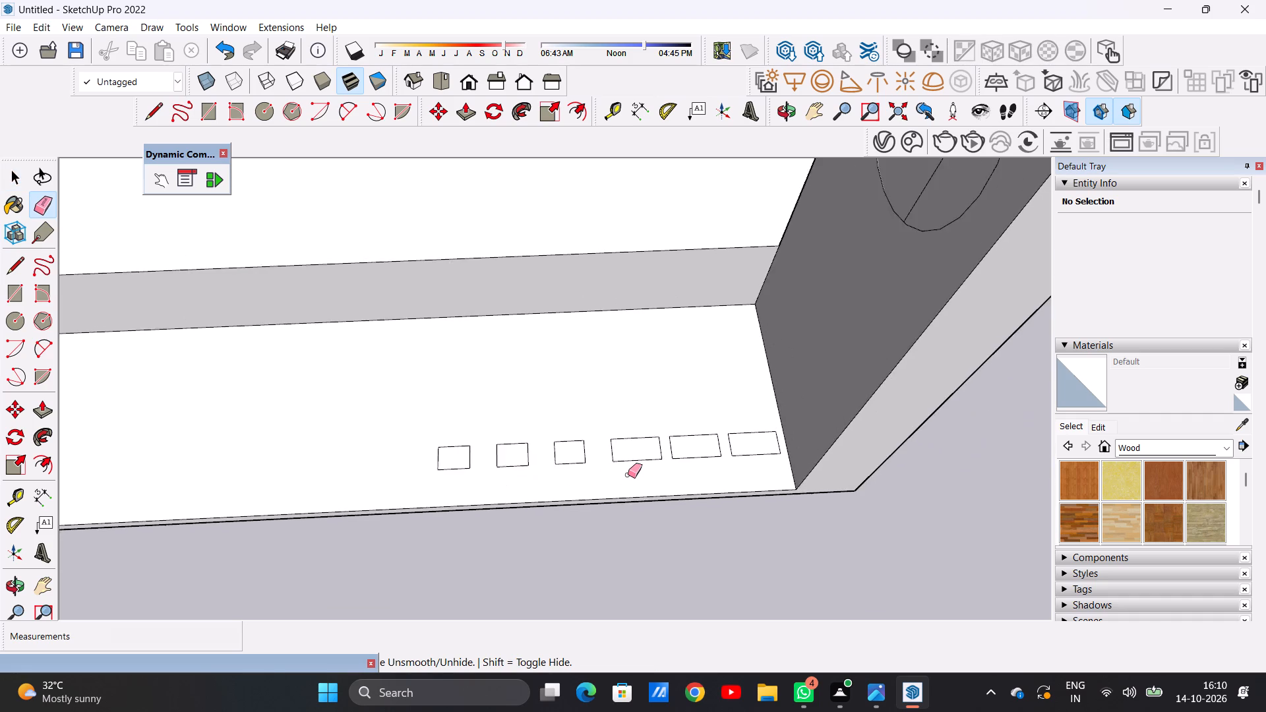
Draw a dividing line across the fourth rectangle at about 60% of its width and erase the part nearer the end wall.
{"action": "scroll", "coordinate": [628, 475], "scroll_direction": "up", "scroll_amount": 5}
{"action": "key", "text": "space"}
{"action": "type", "text": "L"}
{"action": "scroll", "coordinate": [670, 461], "scroll_direction": "up", "scroll_amount": 4}
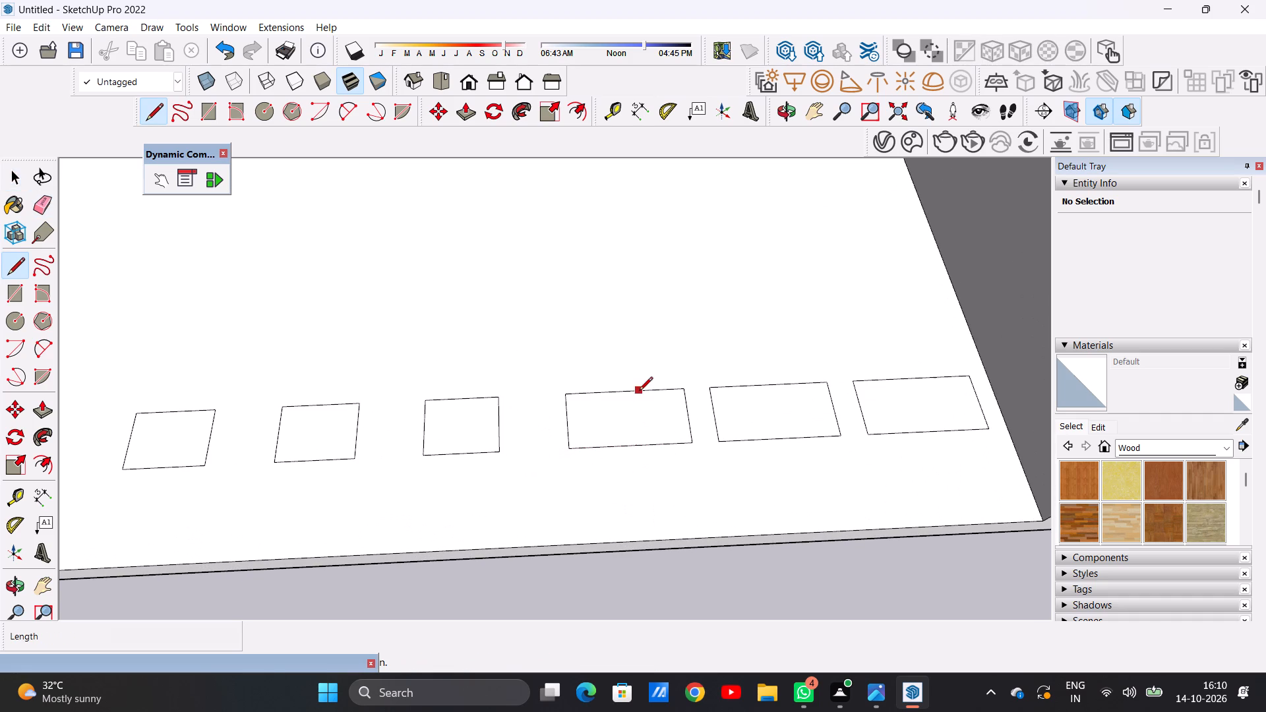
{"action": "left_click", "coordinate": [638, 390]}
{"action": "left_click", "coordinate": [650, 441]}
{"action": "key", "text": "space"}
{"action": "type", "text": "E"}
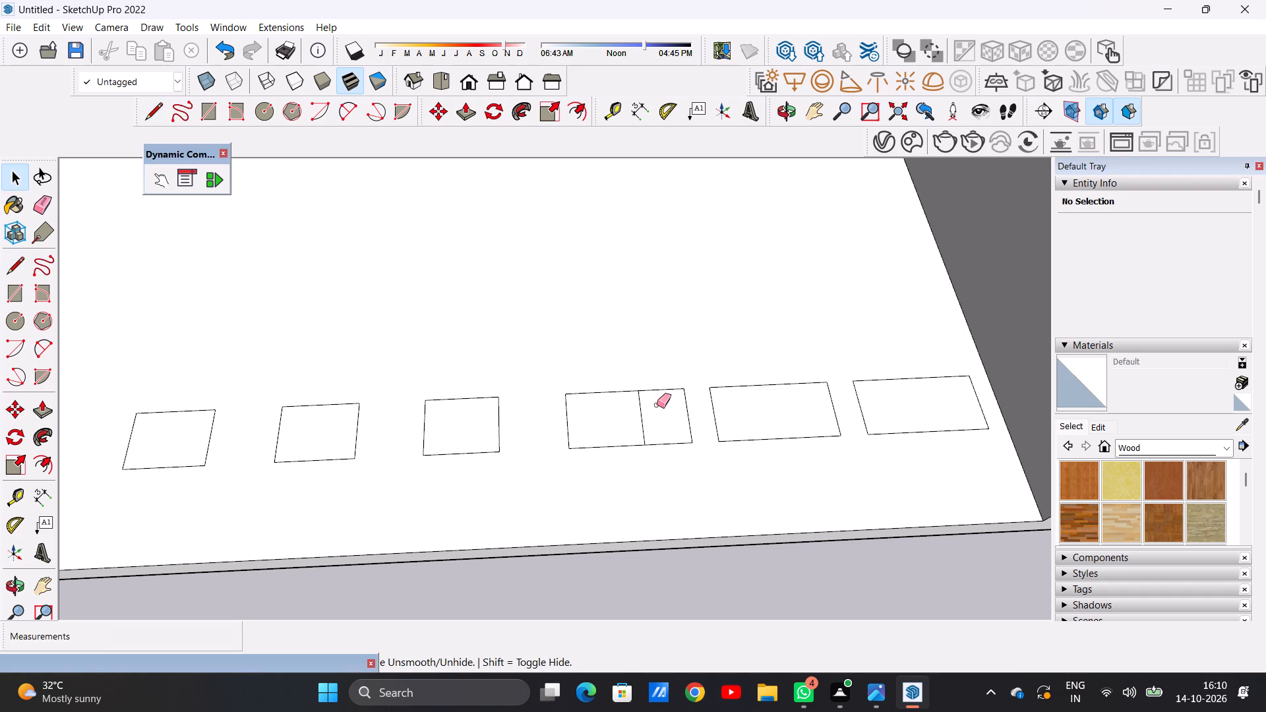
{"action": "left_click_drag", "start_coordinate": [660, 387], "coordinate": [673, 450]}
{"action": "left_click_drag", "start_coordinate": [689, 407], "coordinate": [673, 423]}
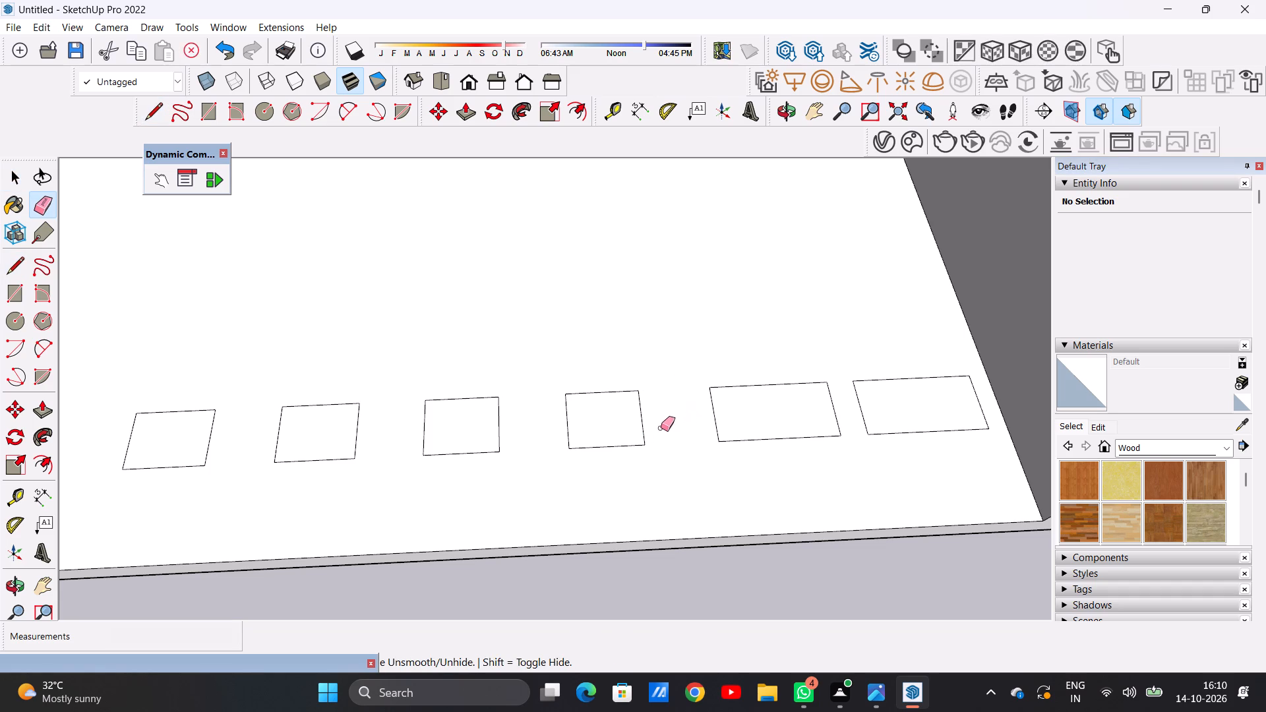
Narrow the fifth rectangle with a dividing line at about 60% of its width, erasing the part nearer the end wall.
{"action": "scroll", "coordinate": [620, 438], "scroll_direction": "down", "scroll_amount": 6}
{"action": "scroll", "coordinate": [717, 444], "scroll_direction": "up", "scroll_amount": 5}
{"action": "key", "text": "space"}
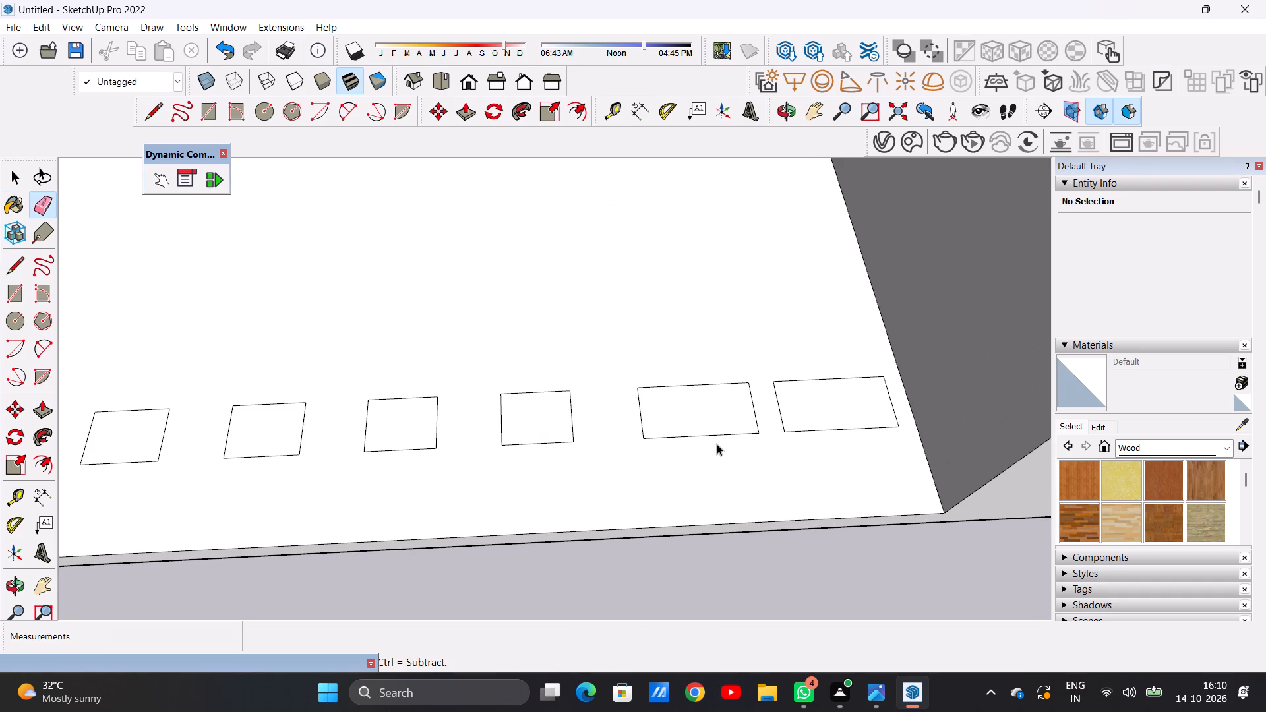
{"action": "type", "text": "L"}
{"action": "scroll", "coordinate": [717, 444], "scroll_direction": "up", "scroll_amount": 3}
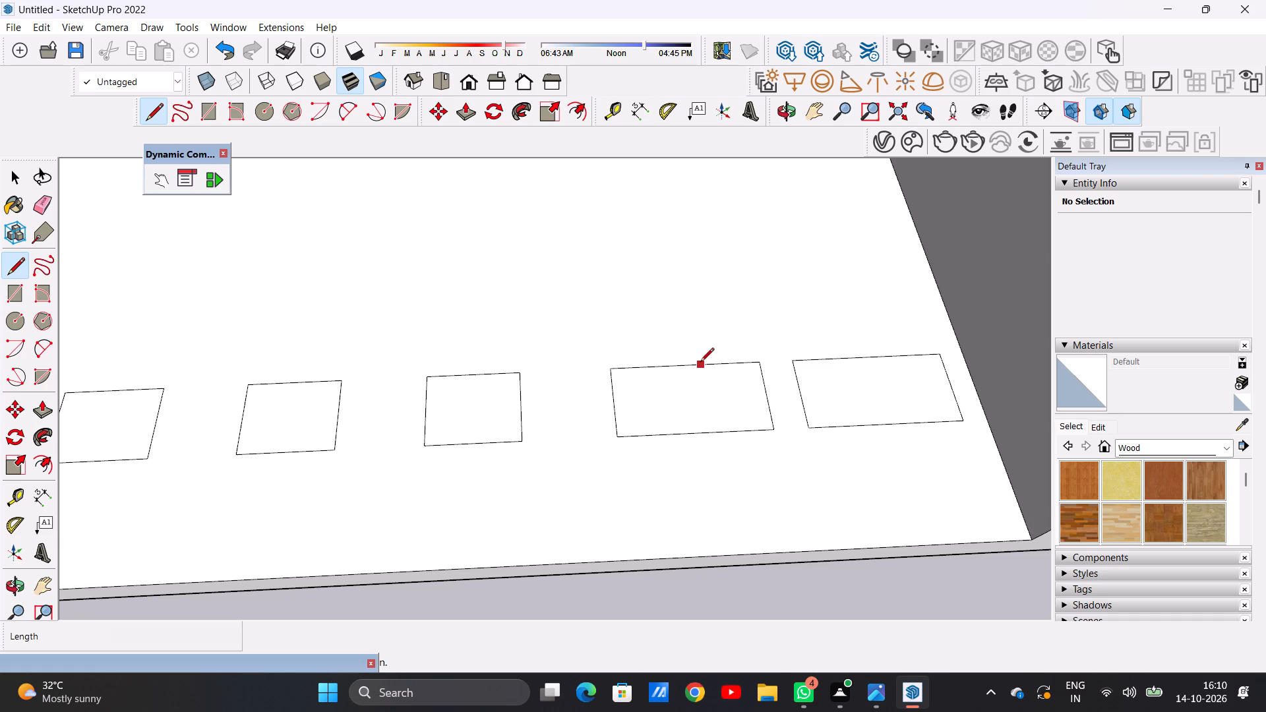
{"action": "left_click", "coordinate": [700, 363]}
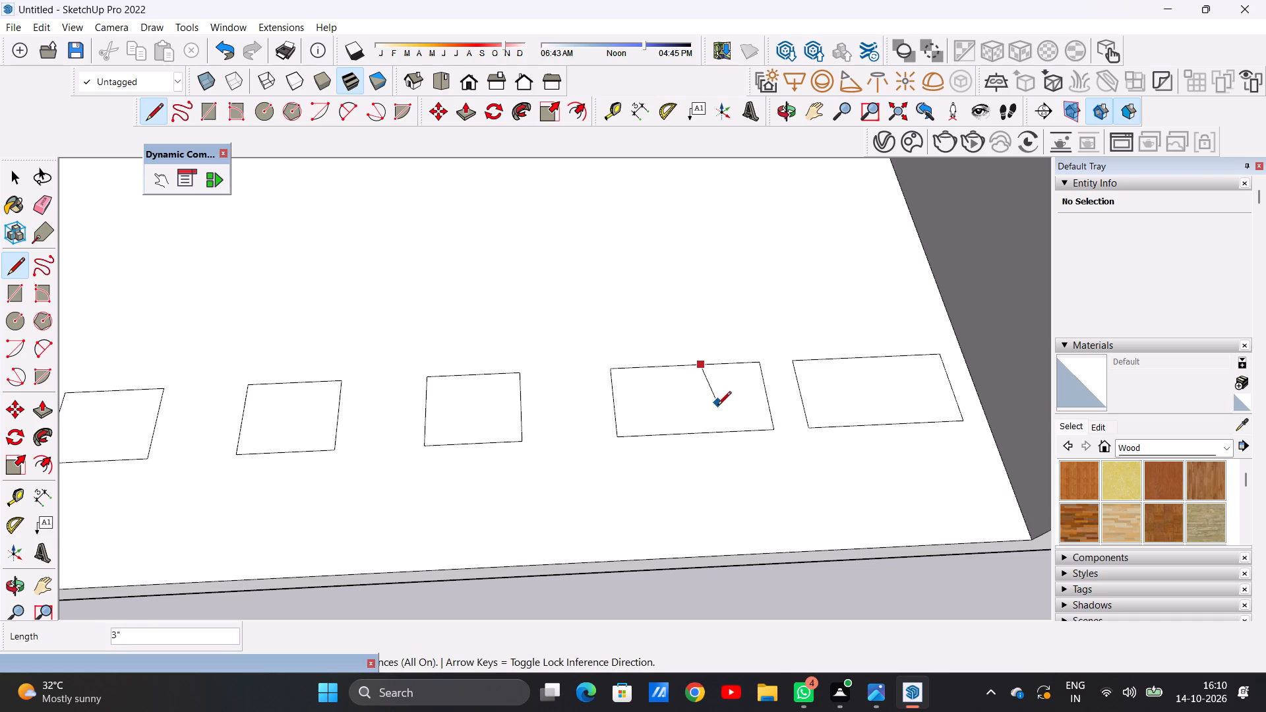
{"action": "left_click", "coordinate": [711, 436]}
{"action": "key", "text": "space"}
{"action": "type", "text": "E"}
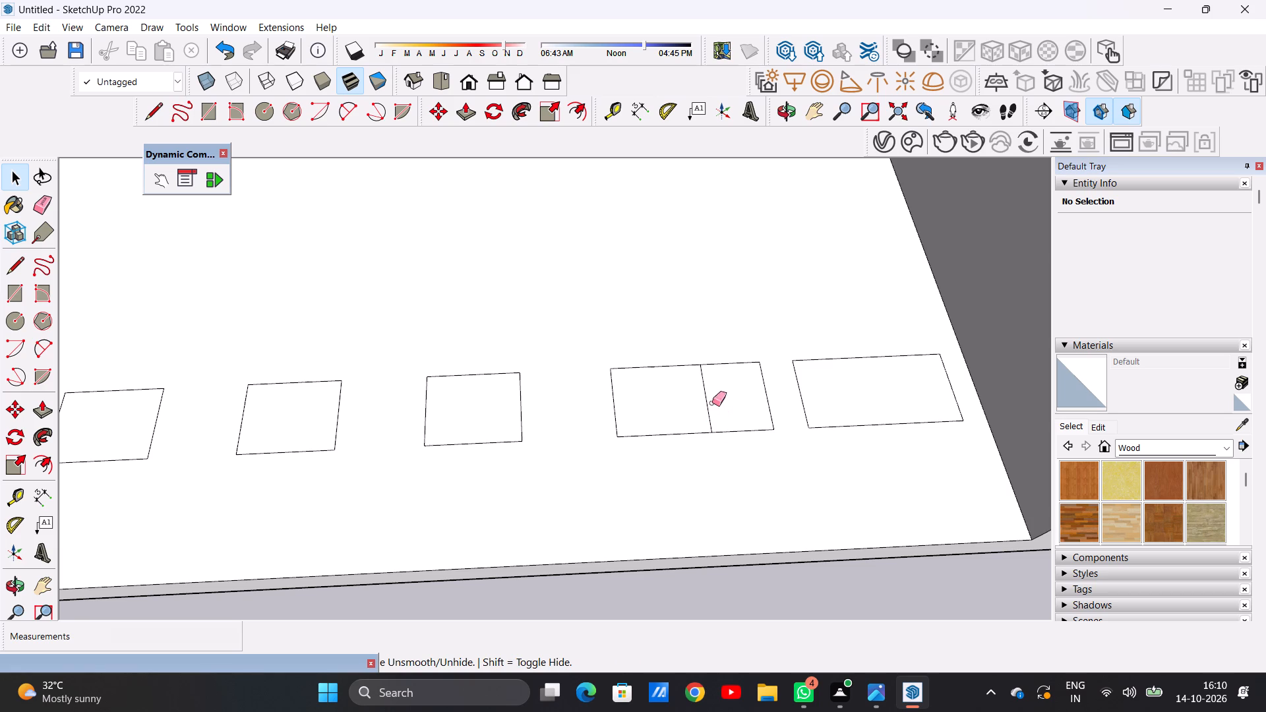
{"action": "left_click_drag", "start_coordinate": [717, 362], "coordinate": [735, 438]}
{"action": "left_click_drag", "start_coordinate": [776, 381], "coordinate": [752, 401]}
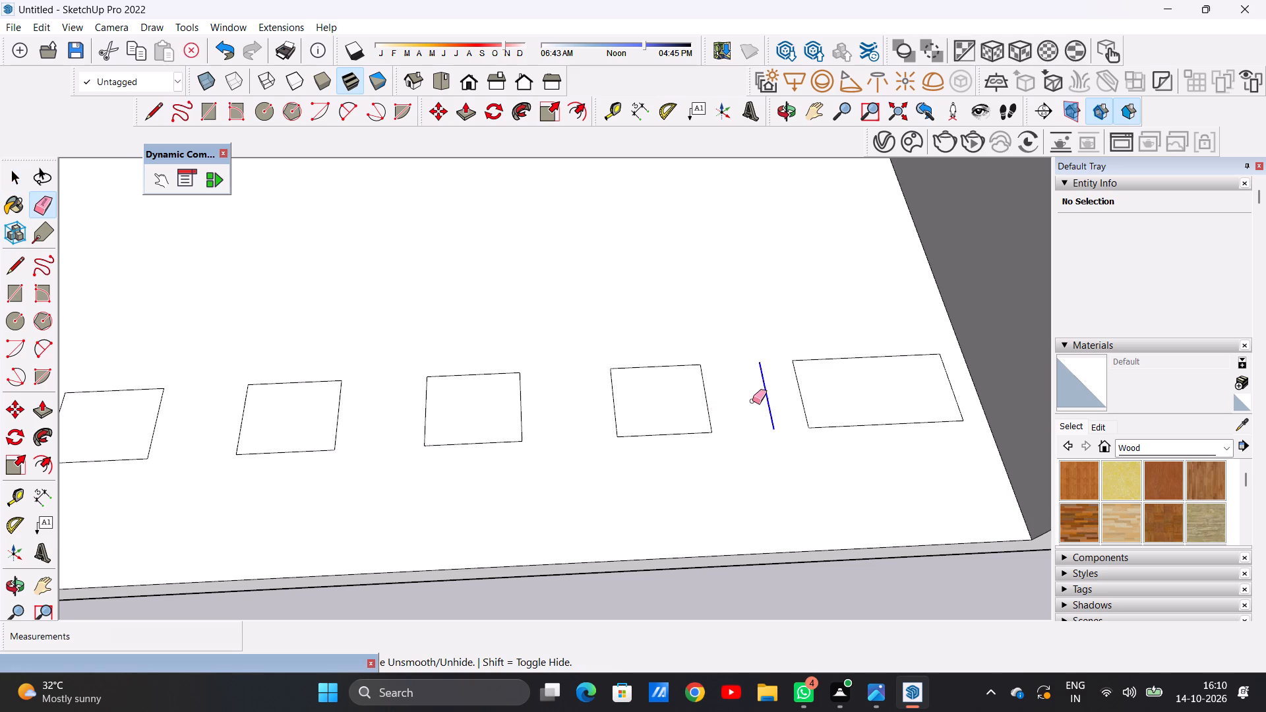
Divide the sixth rectangle, closest to the end wall, at just under two-thirds of its width and erase the part nearer the wall.
{"action": "scroll", "coordinate": [647, 416], "scroll_direction": "down", "scroll_amount": 7}
{"action": "scroll", "coordinate": [757, 425], "scroll_direction": "up", "scroll_amount": 4}
{"action": "key", "text": "space"}
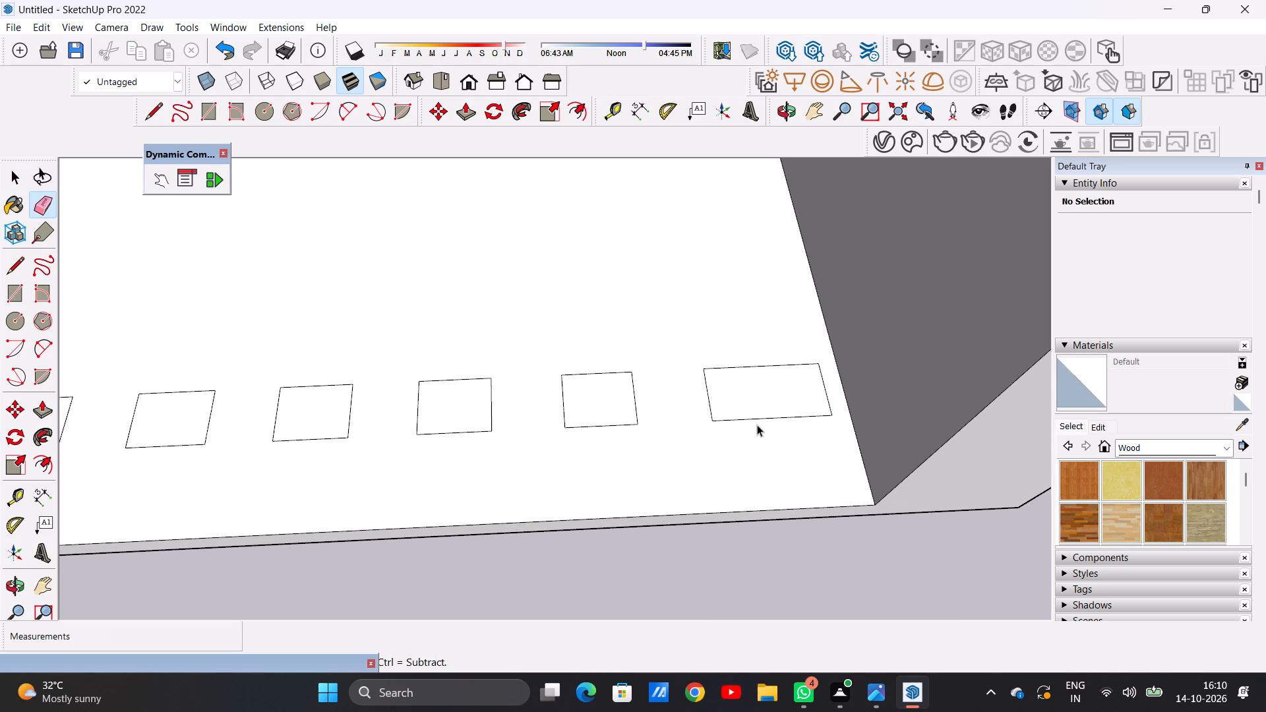
{"action": "type", "text": "L"}
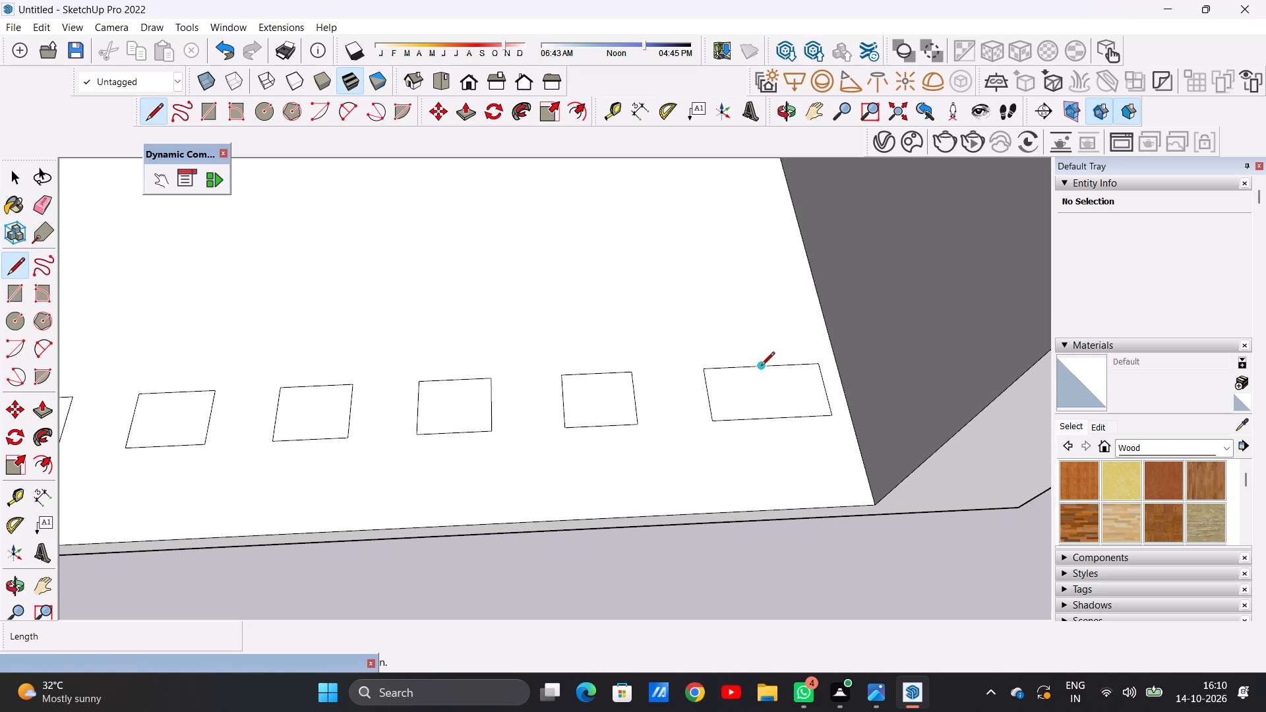
{"action": "left_click", "coordinate": [777, 365]}
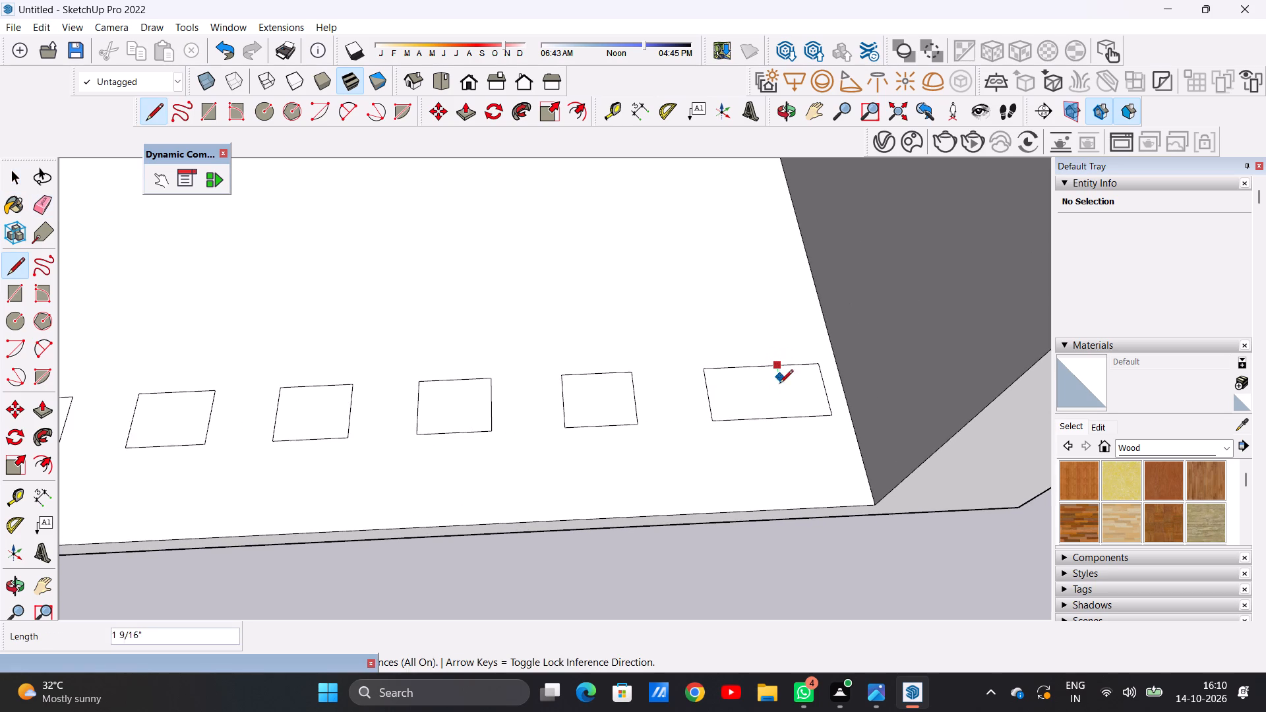
{"action": "left_click", "coordinate": [787, 413]}
{"action": "key", "text": "space"}
{"action": "type", "text": "E"}
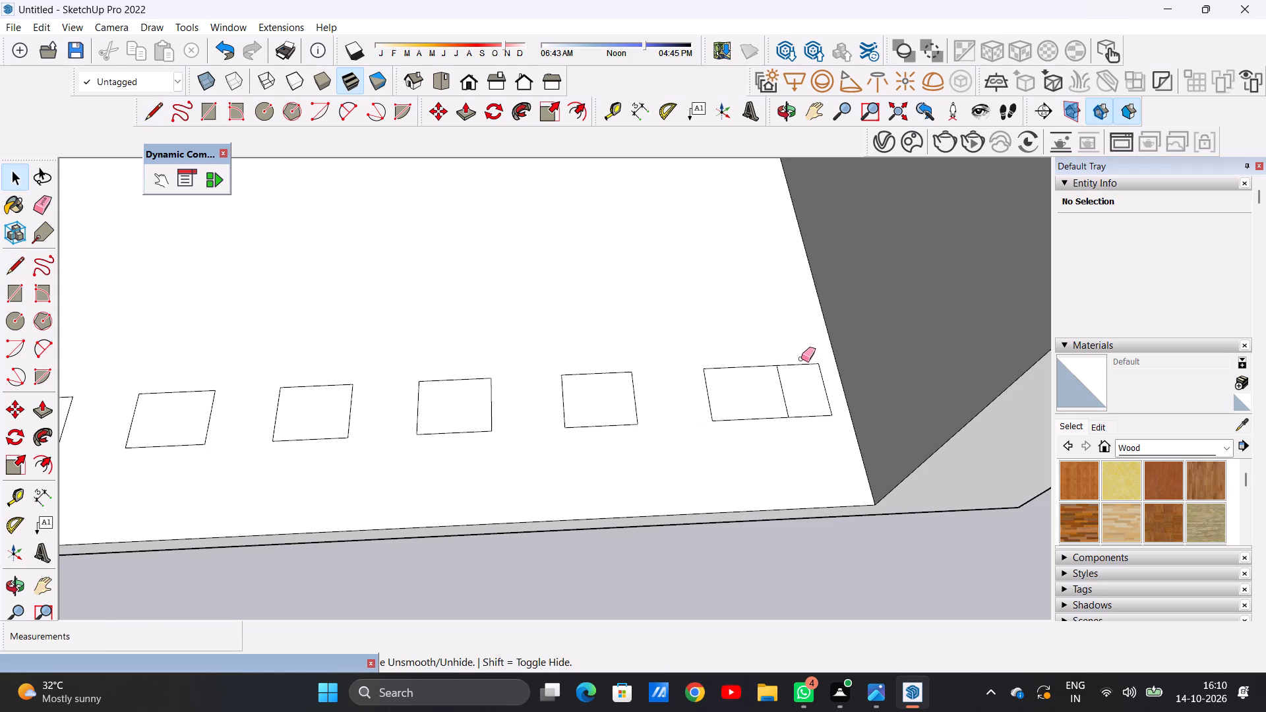
{"action": "left_click_drag", "start_coordinate": [799, 352], "coordinate": [814, 427]}
{"action": "left_click_drag", "start_coordinate": [830, 386], "coordinate": [817, 398]}
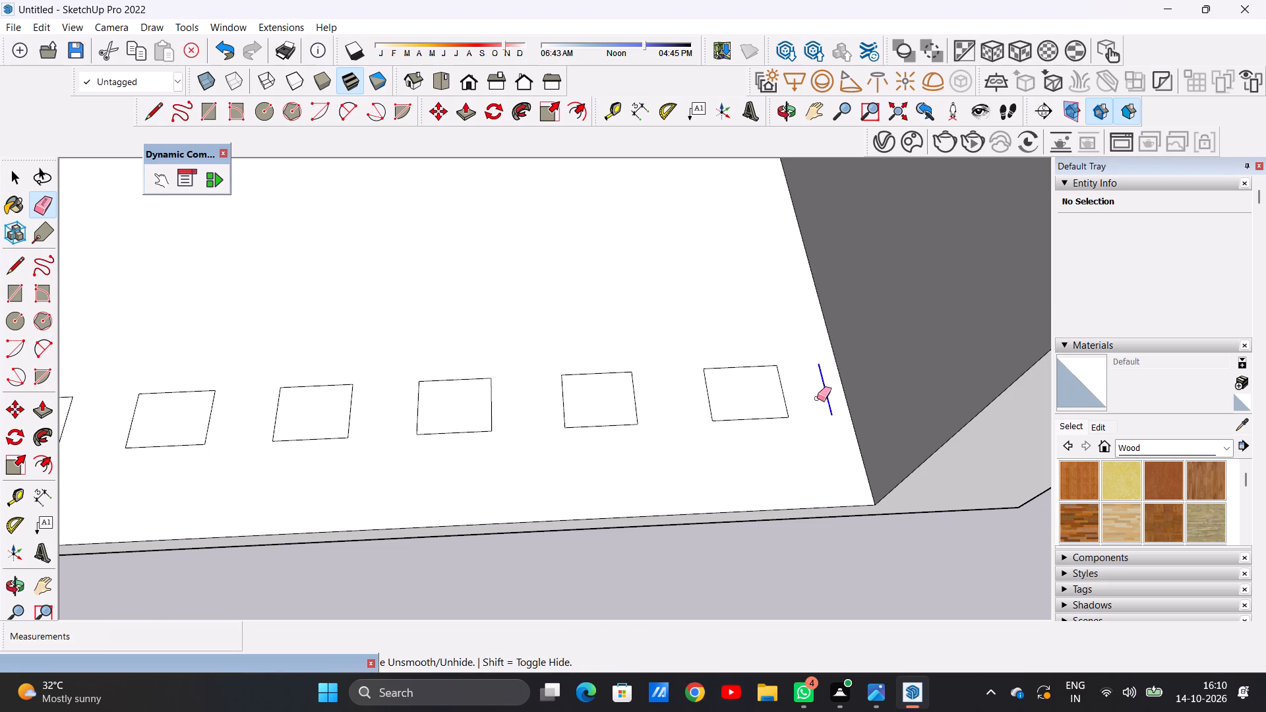
{"action": "key", "text": "space"}
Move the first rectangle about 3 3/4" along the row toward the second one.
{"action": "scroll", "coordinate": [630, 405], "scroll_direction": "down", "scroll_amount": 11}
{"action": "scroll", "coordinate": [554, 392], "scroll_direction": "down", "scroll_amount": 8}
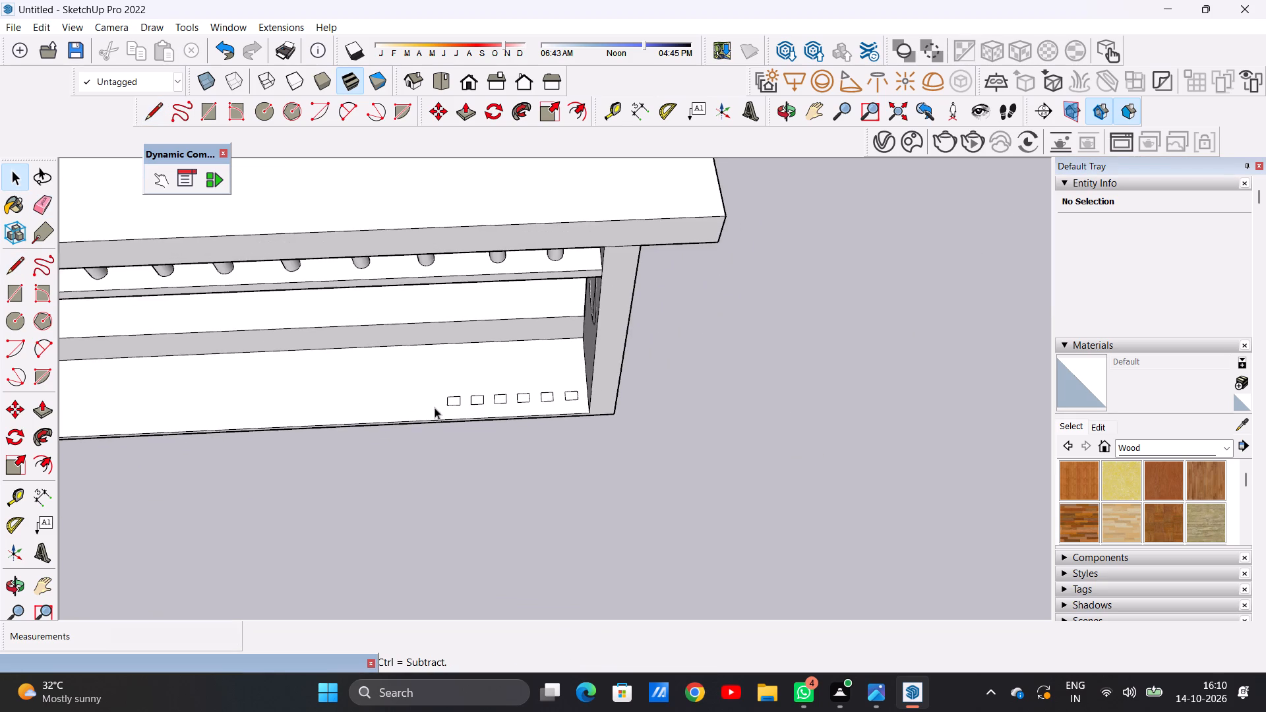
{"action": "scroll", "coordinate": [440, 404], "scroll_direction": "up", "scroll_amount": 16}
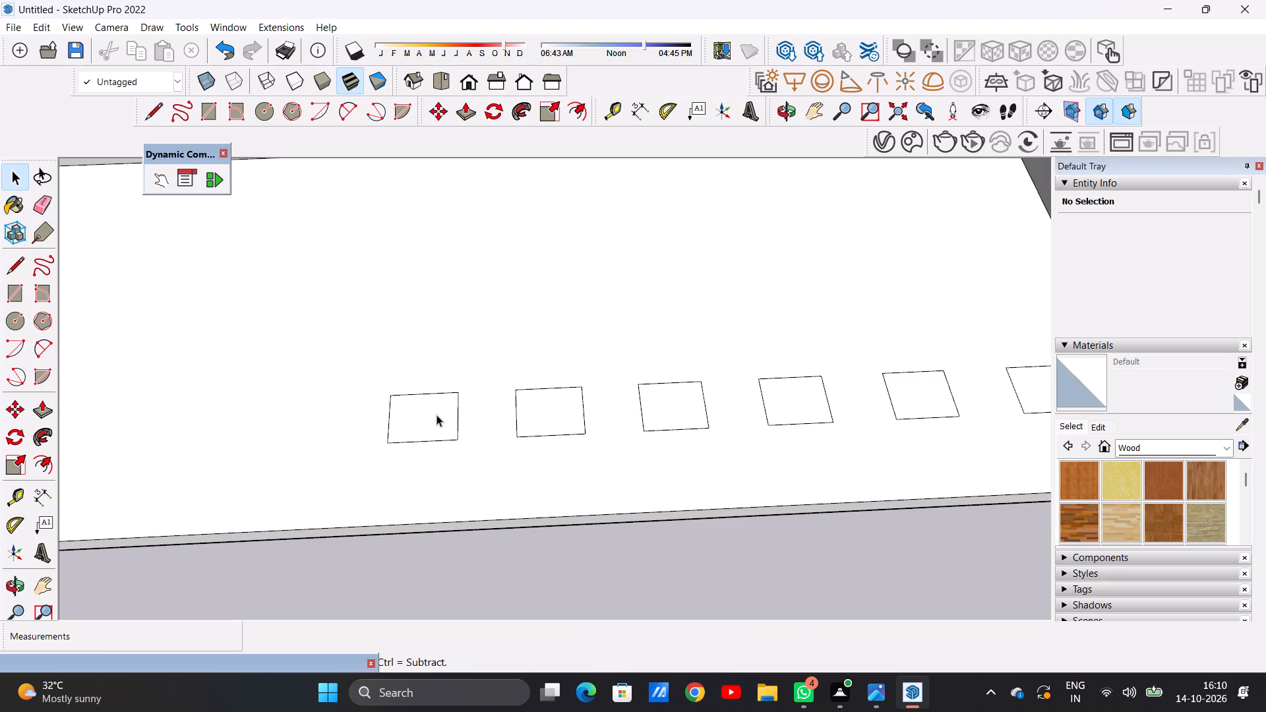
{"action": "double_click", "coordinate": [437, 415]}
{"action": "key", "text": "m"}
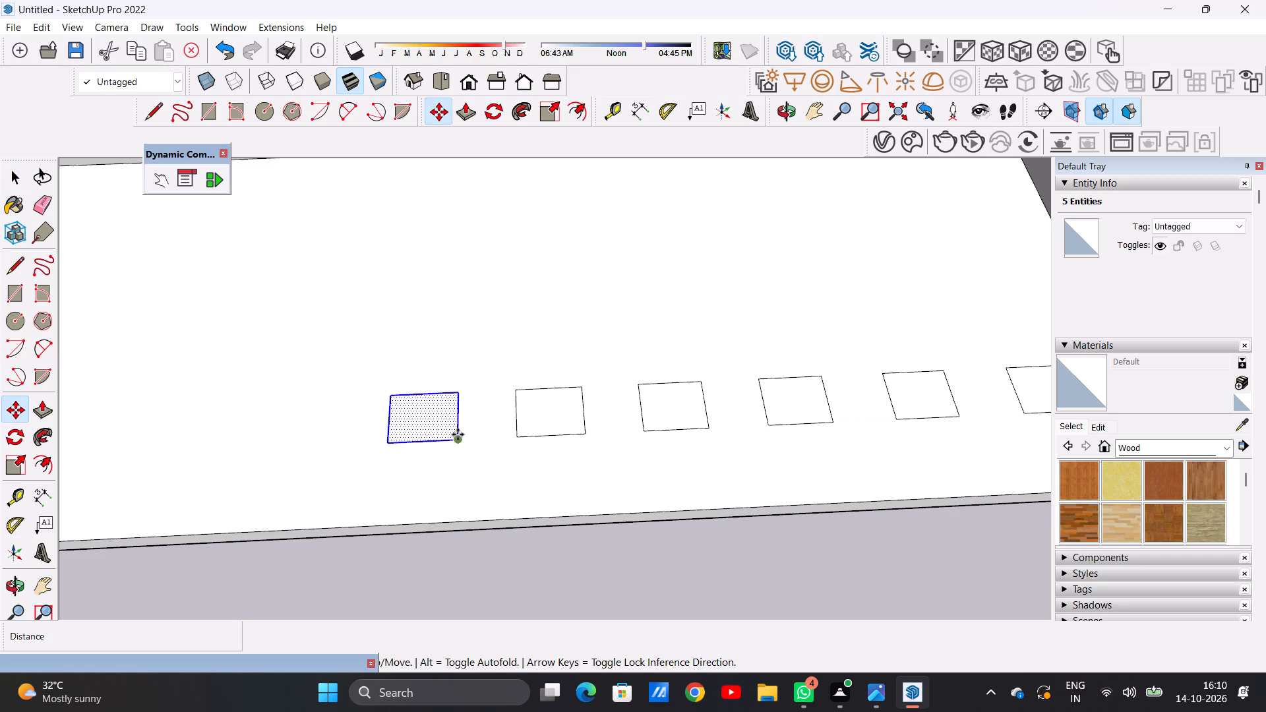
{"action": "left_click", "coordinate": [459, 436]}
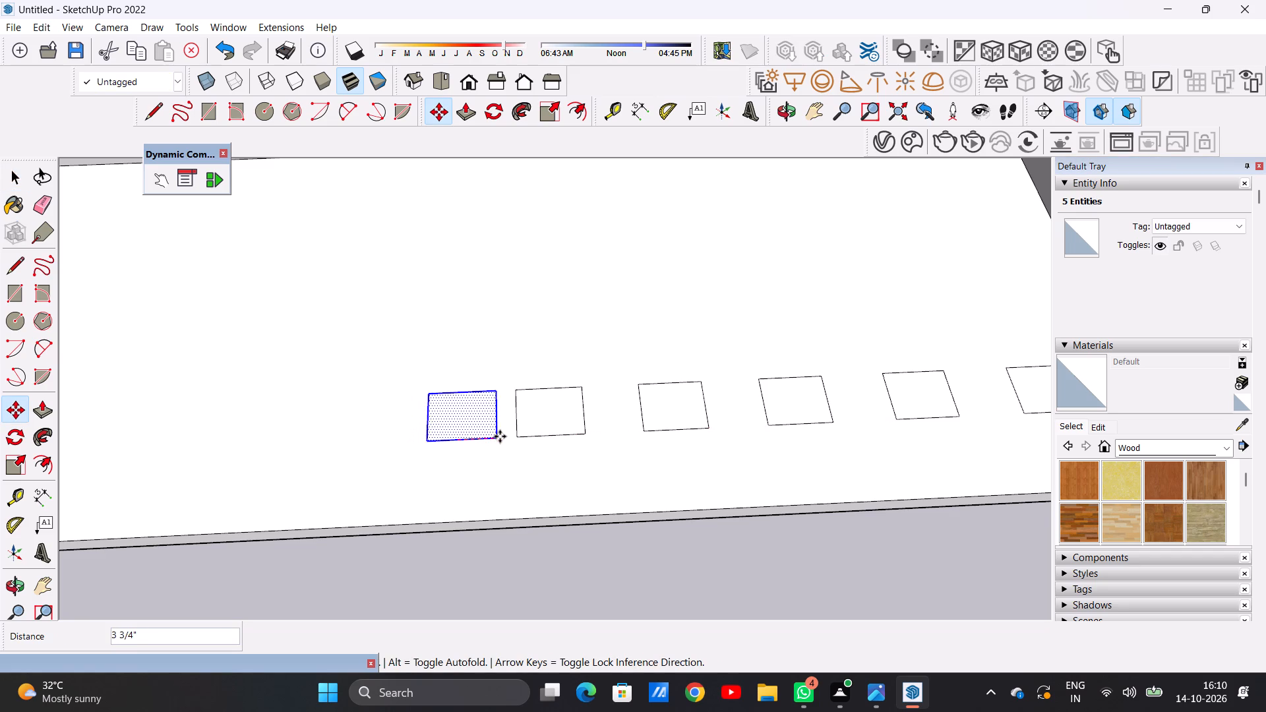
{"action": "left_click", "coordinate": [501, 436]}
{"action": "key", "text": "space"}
Move the fifth rectangle along the row toward the end wall, leaving a narrow gap before the sixth.
{"action": "scroll", "coordinate": [365, 411], "scroll_direction": "down", "scroll_amount": 3}
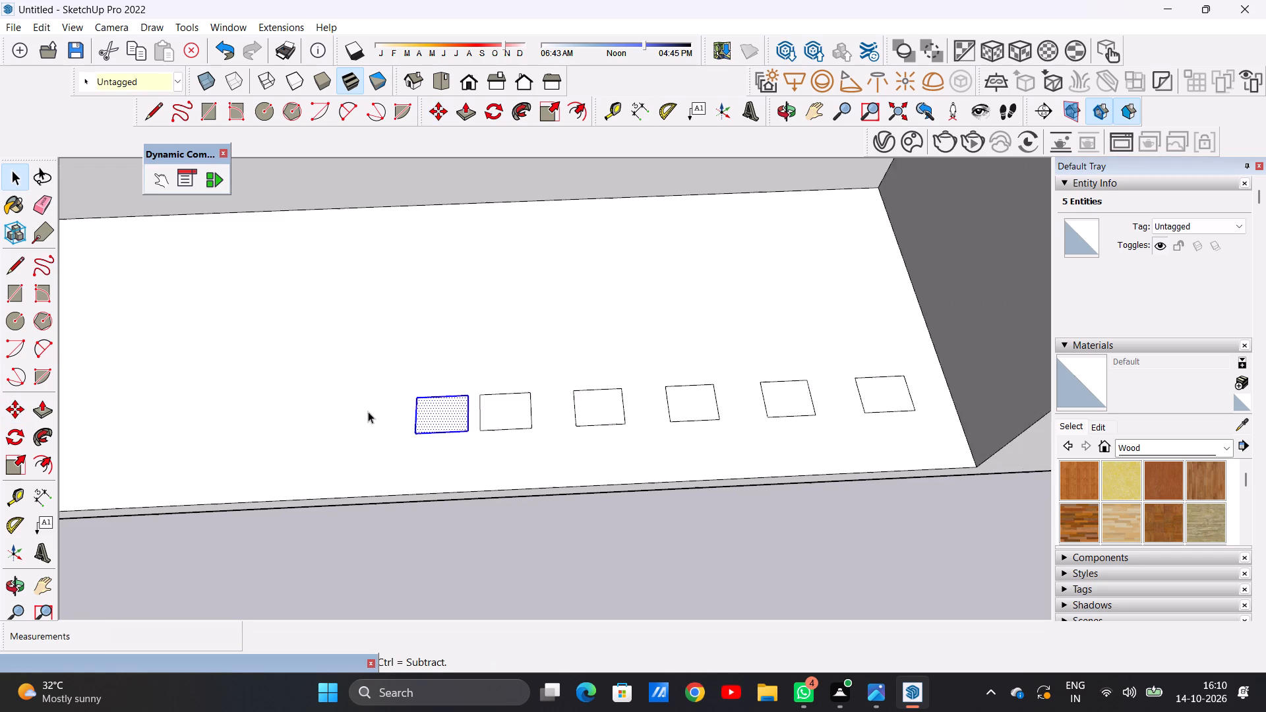
{"action": "scroll", "coordinate": [368, 411], "scroll_direction": "down", "scroll_amount": 10}
{"action": "scroll", "coordinate": [444, 419], "scroll_direction": "up", "scroll_amount": 2}
{"action": "scroll", "coordinate": [433, 419], "scroll_direction": "down", "scroll_amount": 1}
{"action": "scroll", "coordinate": [429, 419], "scroll_direction": "up", "scroll_amount": 9}
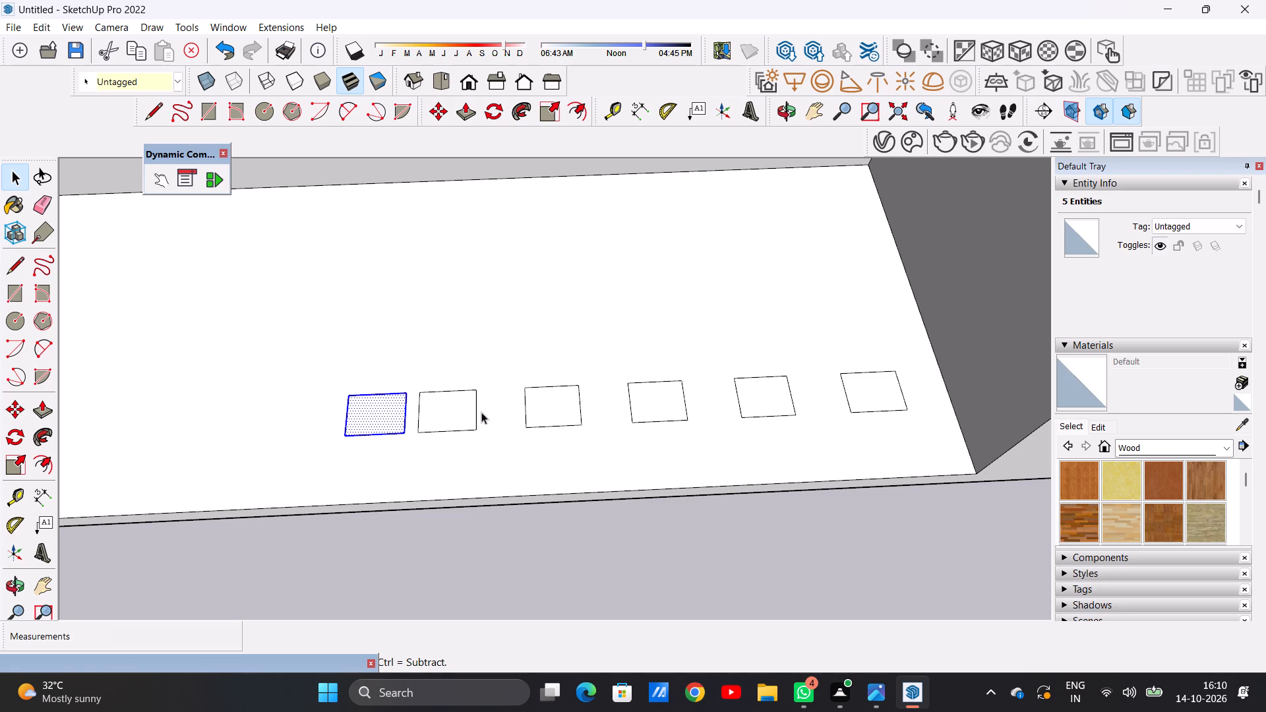
{"action": "double_click", "coordinate": [761, 403]}
{"action": "key", "text": "m"}
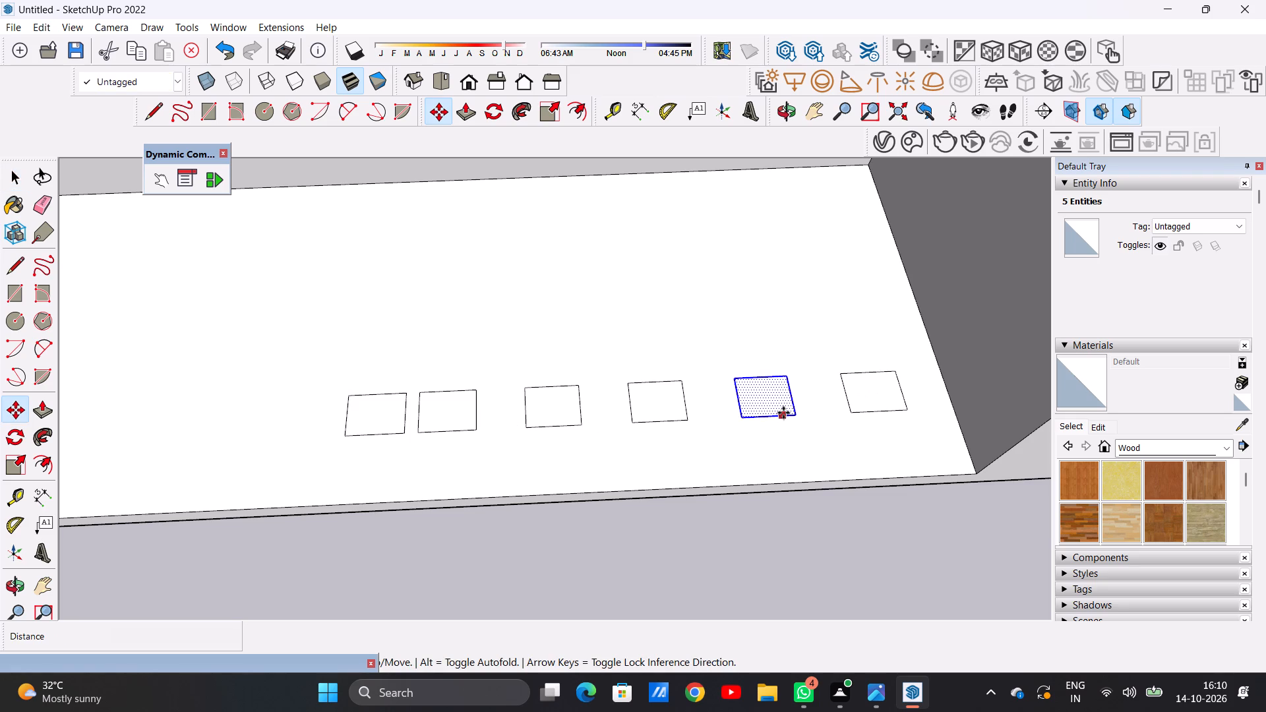
{"action": "left_click", "coordinate": [788, 413]}
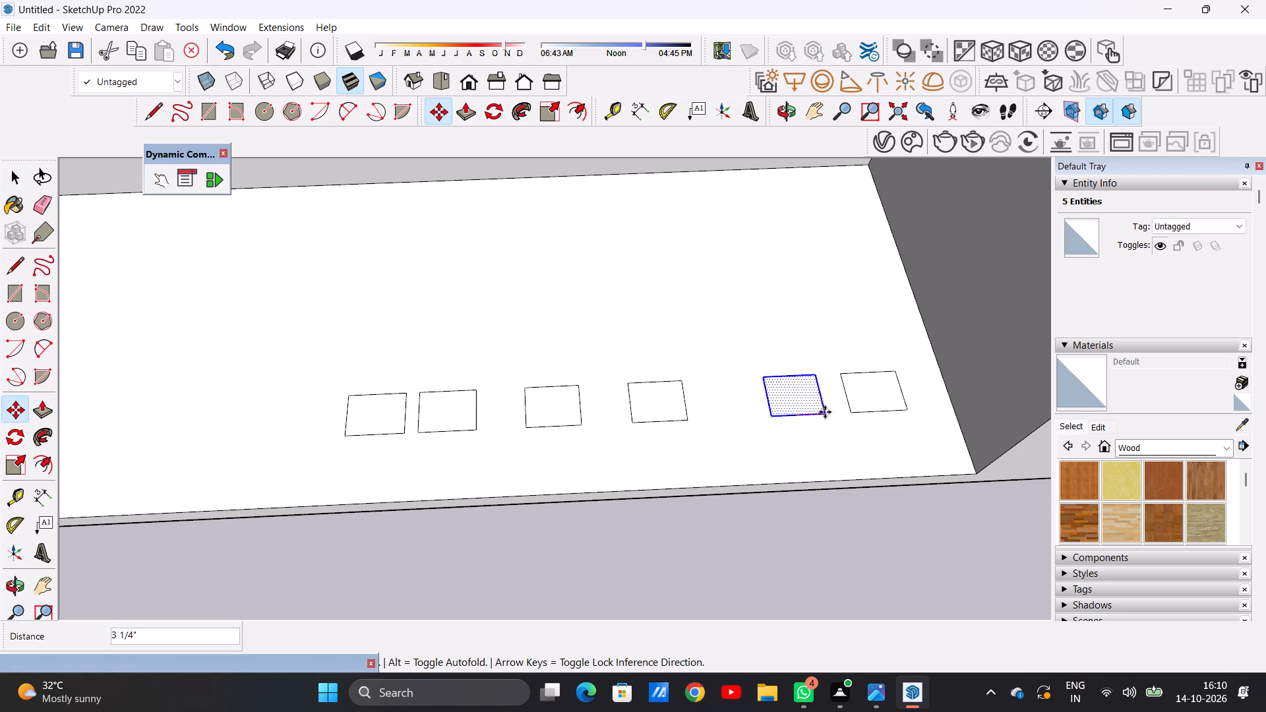
{"action": "left_click", "coordinate": [828, 413]}
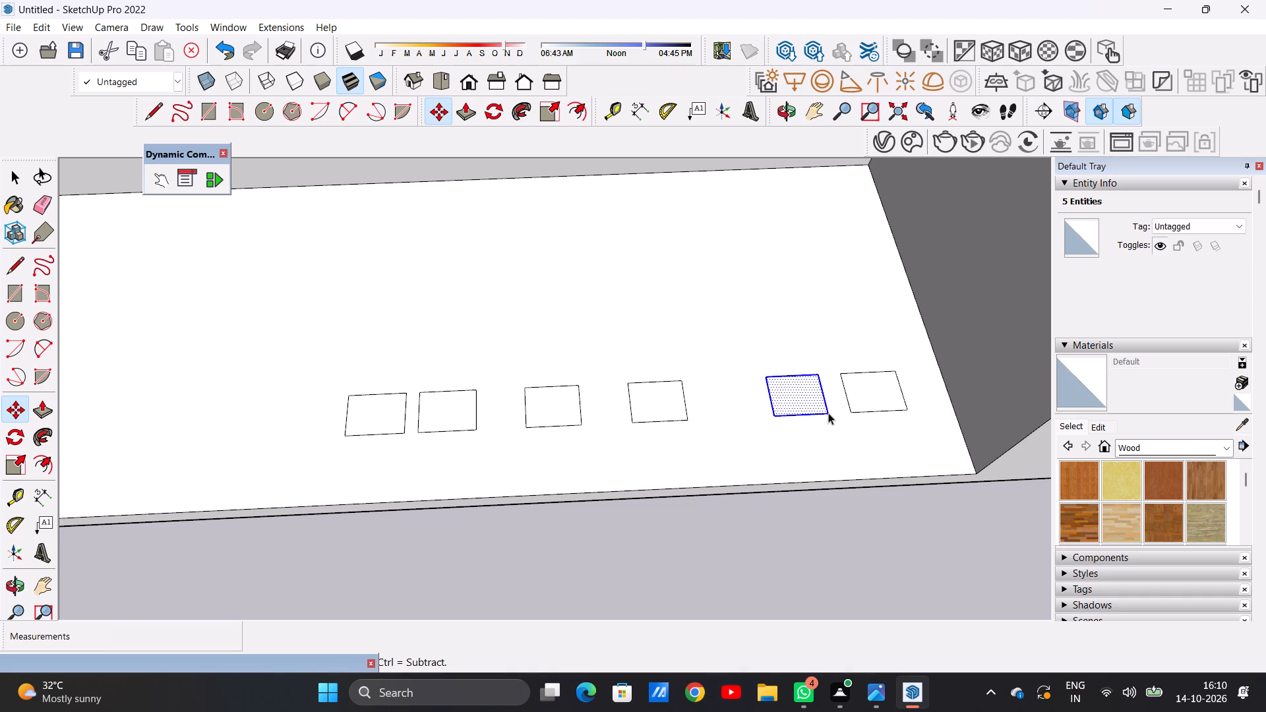
{"action": "key", "text": "space"}
Move the fourth rectangle about 7 1/8" along the row toward the fifth, matching the narrow gap between the last two.
{"action": "double_click", "coordinate": [656, 409]}
{"action": "key", "text": "m"}
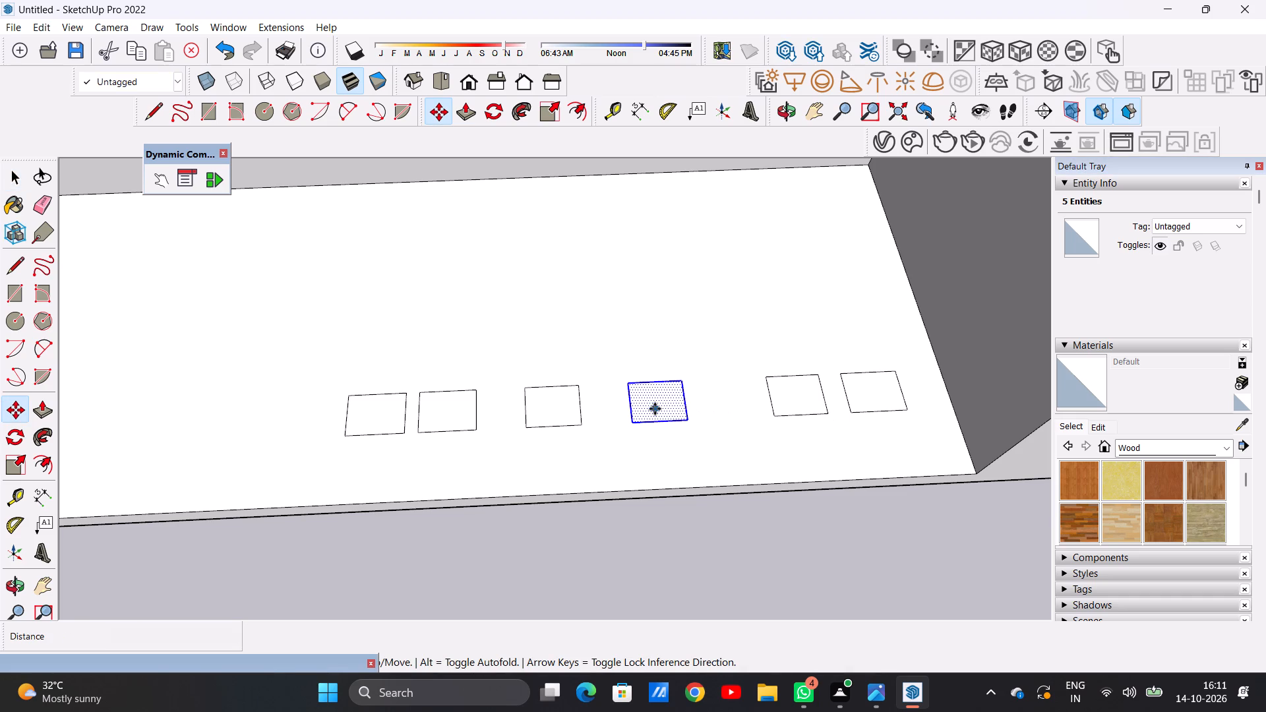
{"action": "left_click", "coordinate": [684, 415]}
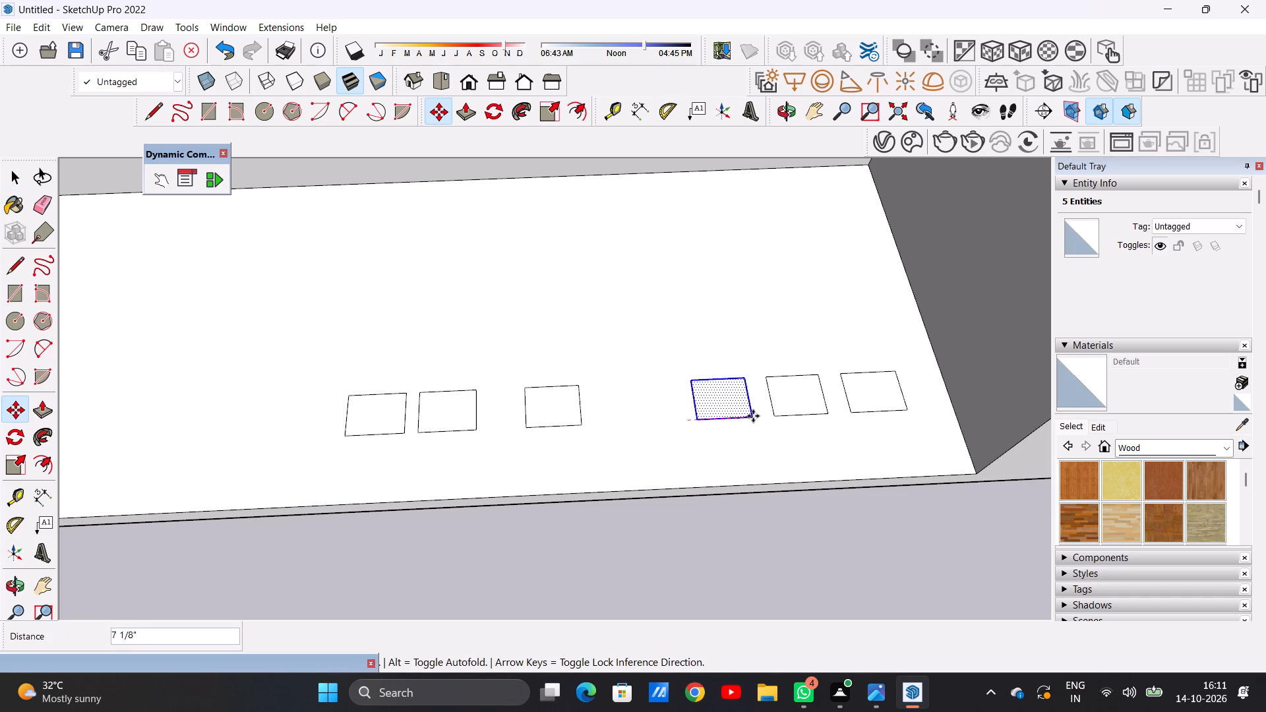
{"action": "left_click", "coordinate": [754, 417]}
{"action": "key", "text": "space"}
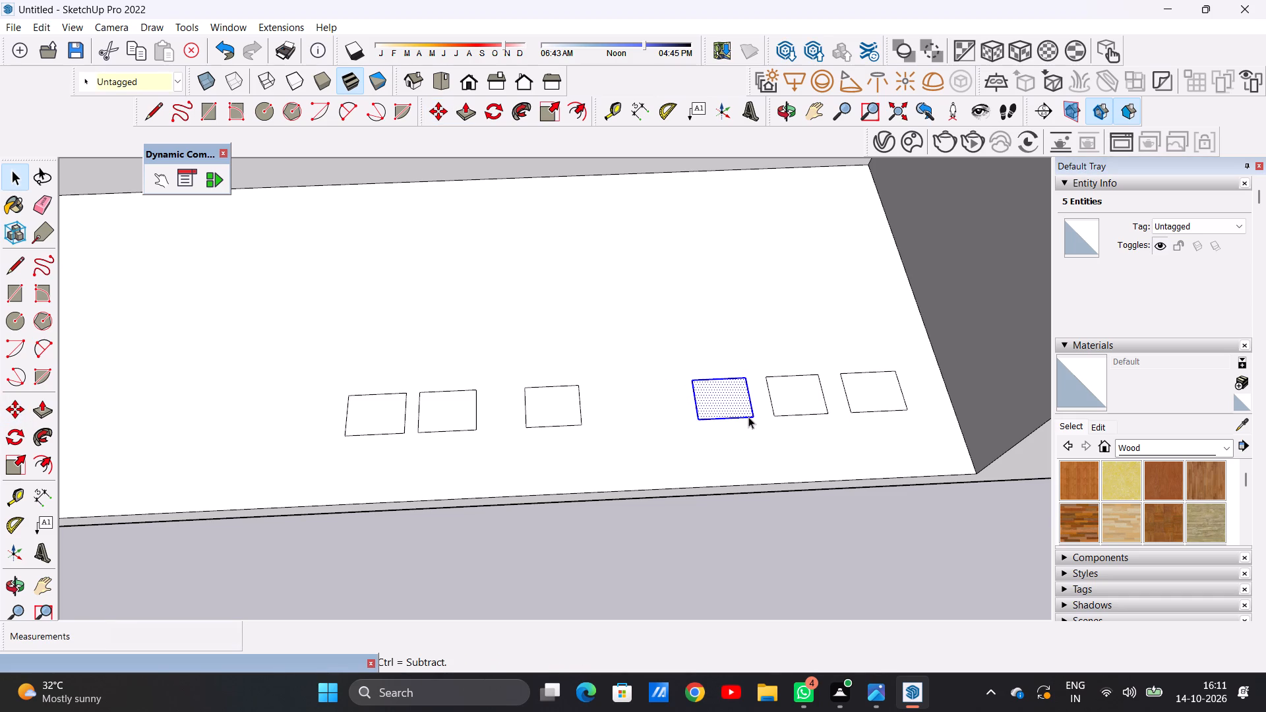
Move the third rectangle along the row toward the fourth, keeping the same narrow gap between them.
{"action": "double_click", "coordinate": [563, 412]}
{"action": "key", "text": "m"}
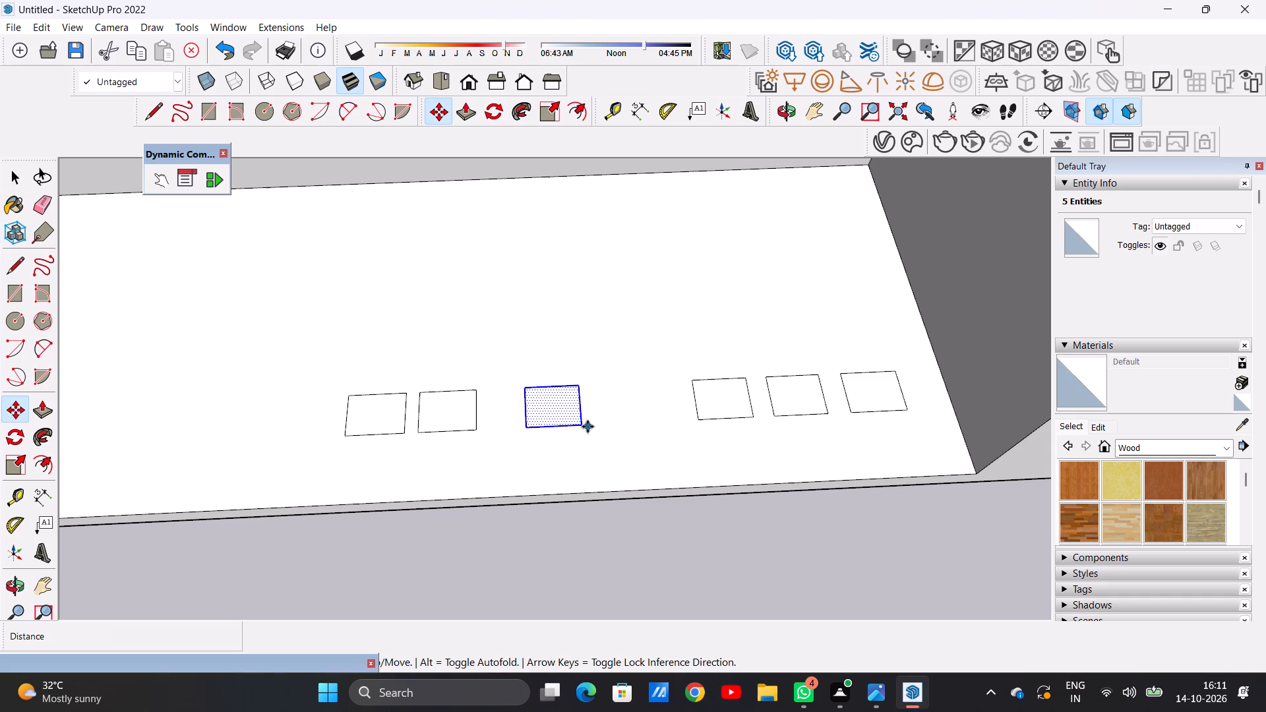
{"action": "left_click", "coordinate": [585, 427]}
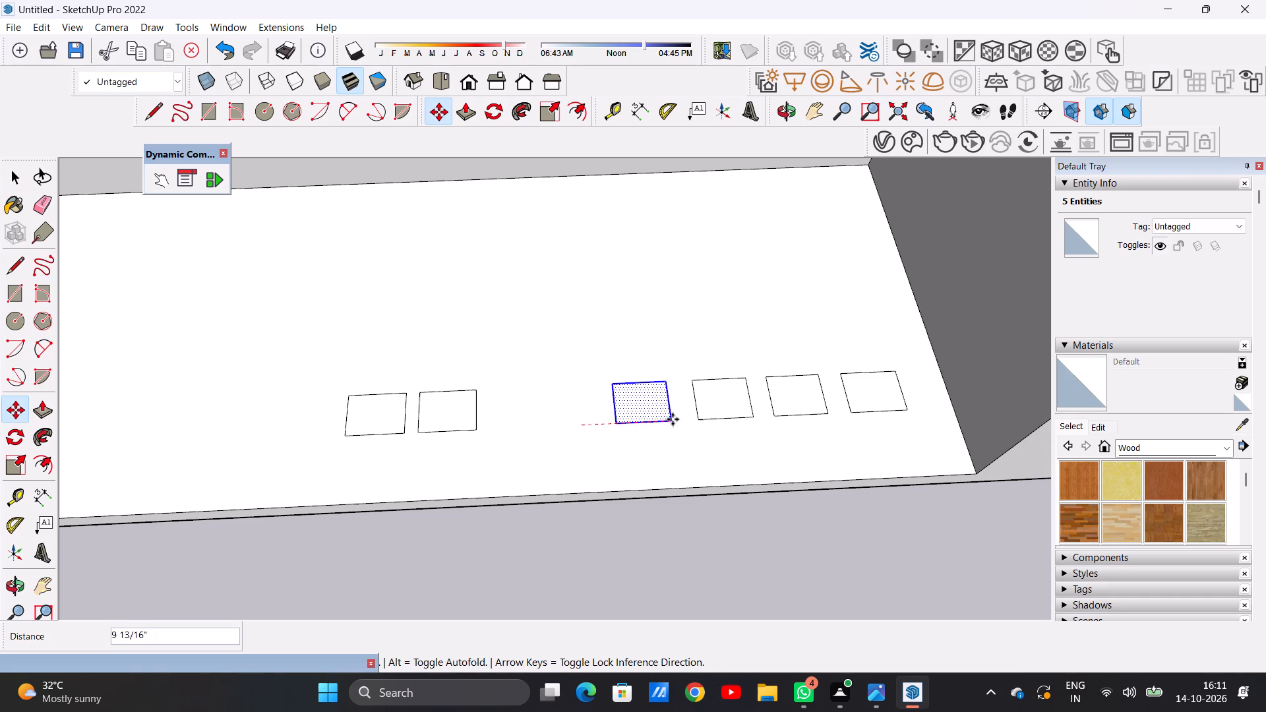
{"action": "left_click", "coordinate": [681, 419]}
{"action": "key", "text": "space"}
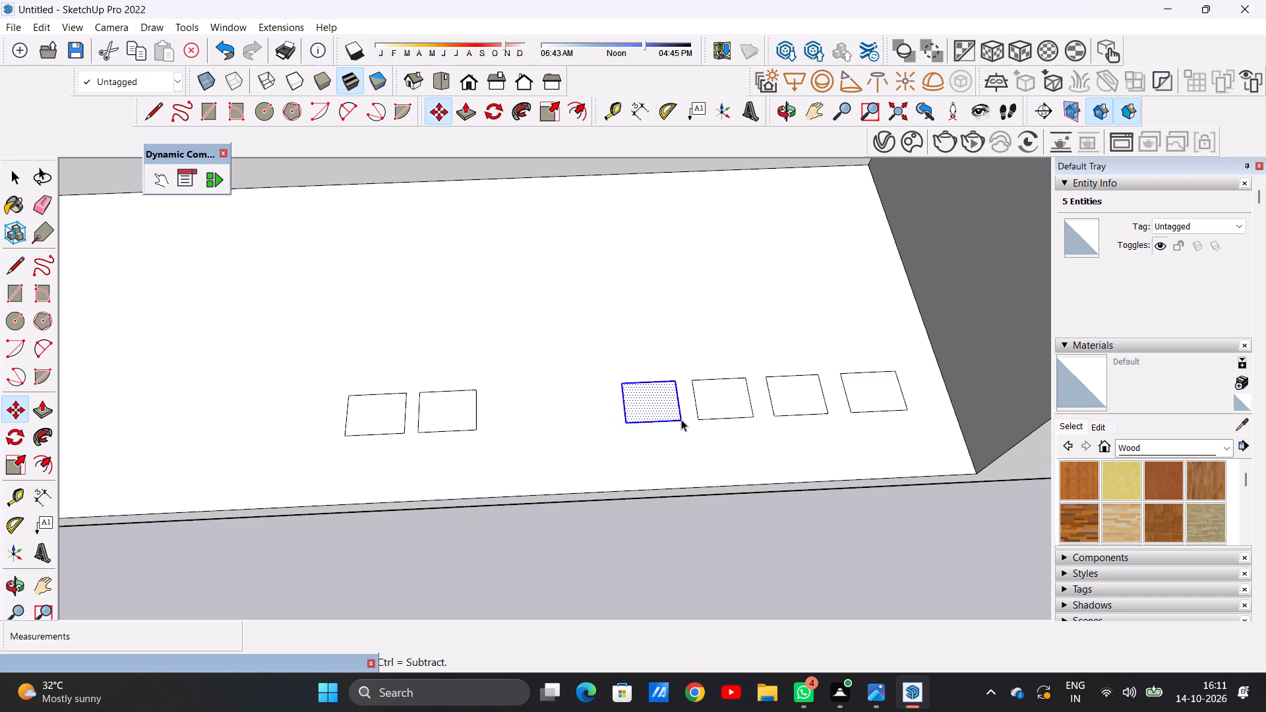
Move the second rectangle about 1' 2 1/2" along the row toward the third, keeping the same narrow gap.
{"action": "double_click", "coordinate": [458, 417]}
{"action": "key", "text": "m"}
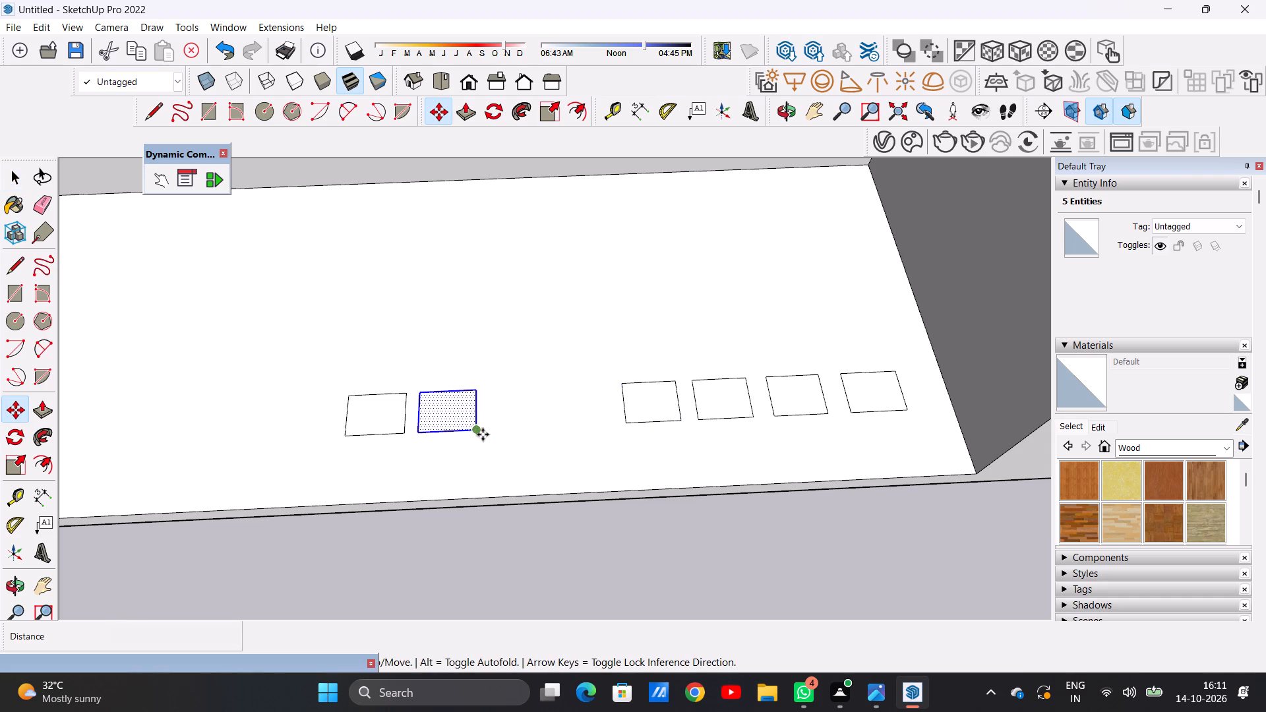
{"action": "left_click", "coordinate": [479, 434]}
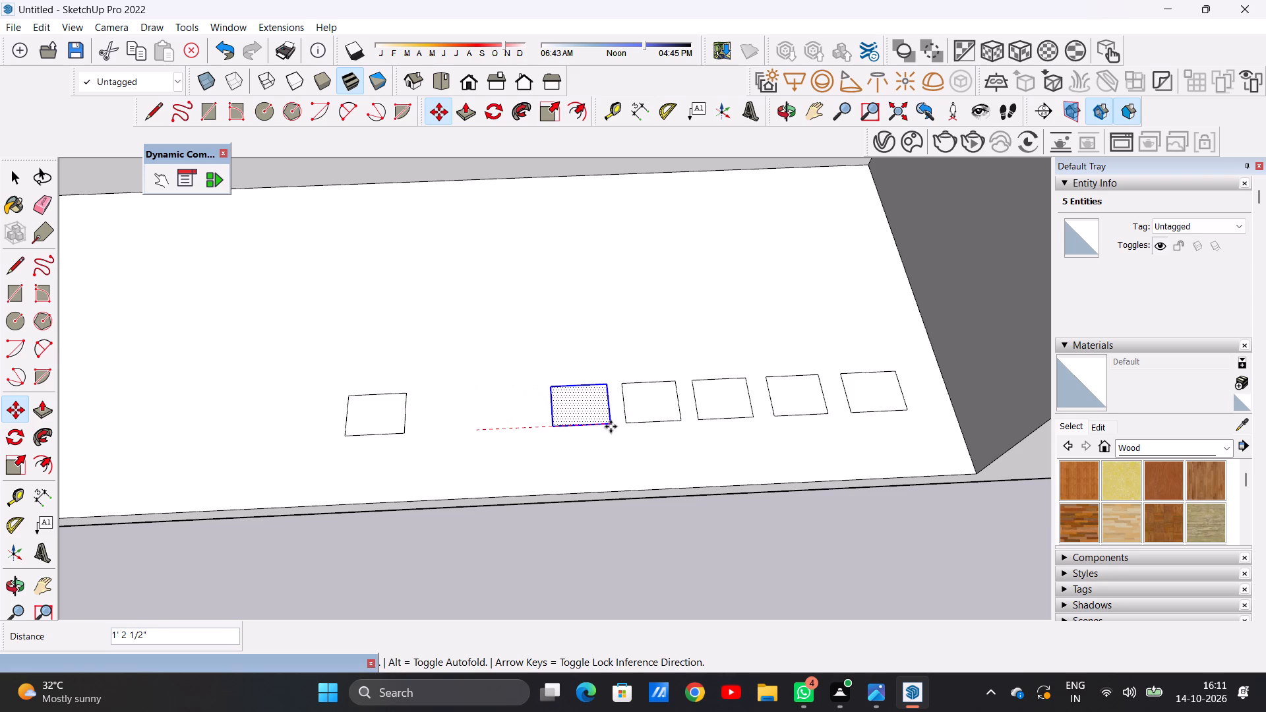
{"action": "left_click", "coordinate": [611, 427]}
{"action": "key", "text": "space"}
Move the first rectangle about 1' 2 7/16" along the row toward the second, keeping the same narrow gap, and clear the selection.
{"action": "double_click", "coordinate": [373, 413]}
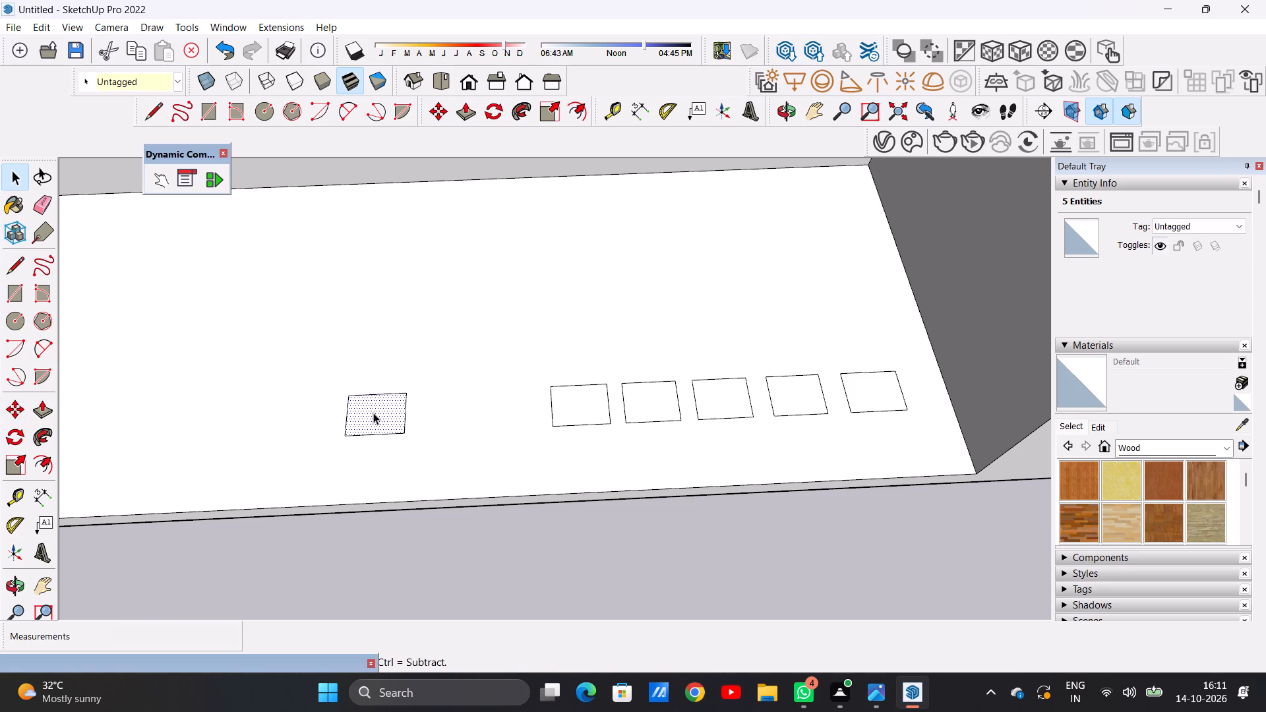
{"action": "key", "text": "m"}
{"action": "left_click", "coordinate": [401, 435]}
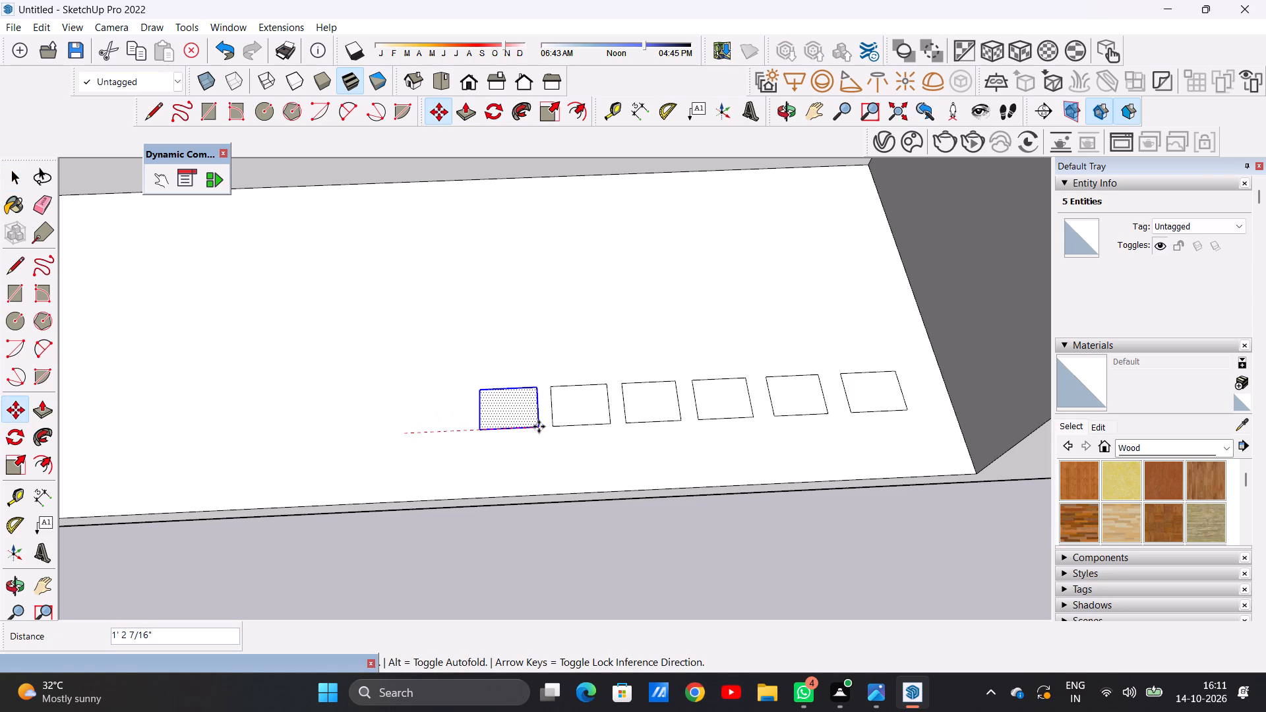
{"action": "left_click", "coordinate": [539, 427]}
{"action": "key", "text": "space"}
{"action": "scroll", "coordinate": [538, 426], "scroll_direction": "down", "scroll_amount": 9}
{"action": "left_click", "coordinate": [550, 483]}
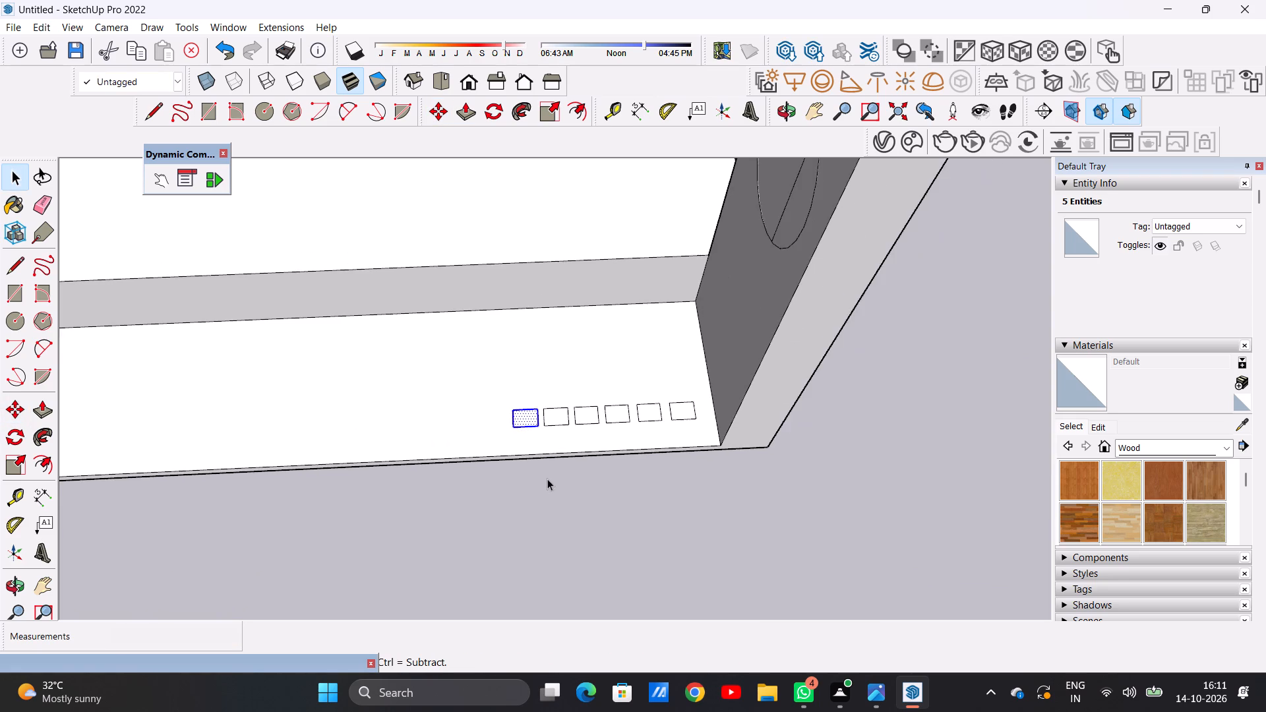
Examine the spacing of the six small rectangles along the front edge of the porch floor.
{"action": "scroll", "coordinate": [550, 467], "scroll_direction": "down", "scroll_amount": 8}
{"action": "middle_click_drag", "start_coordinate": [552, 465], "coordinate": [546, 305]}
{"action": "scroll", "coordinate": [655, 527], "scroll_direction": "up", "scroll_amount": 3}
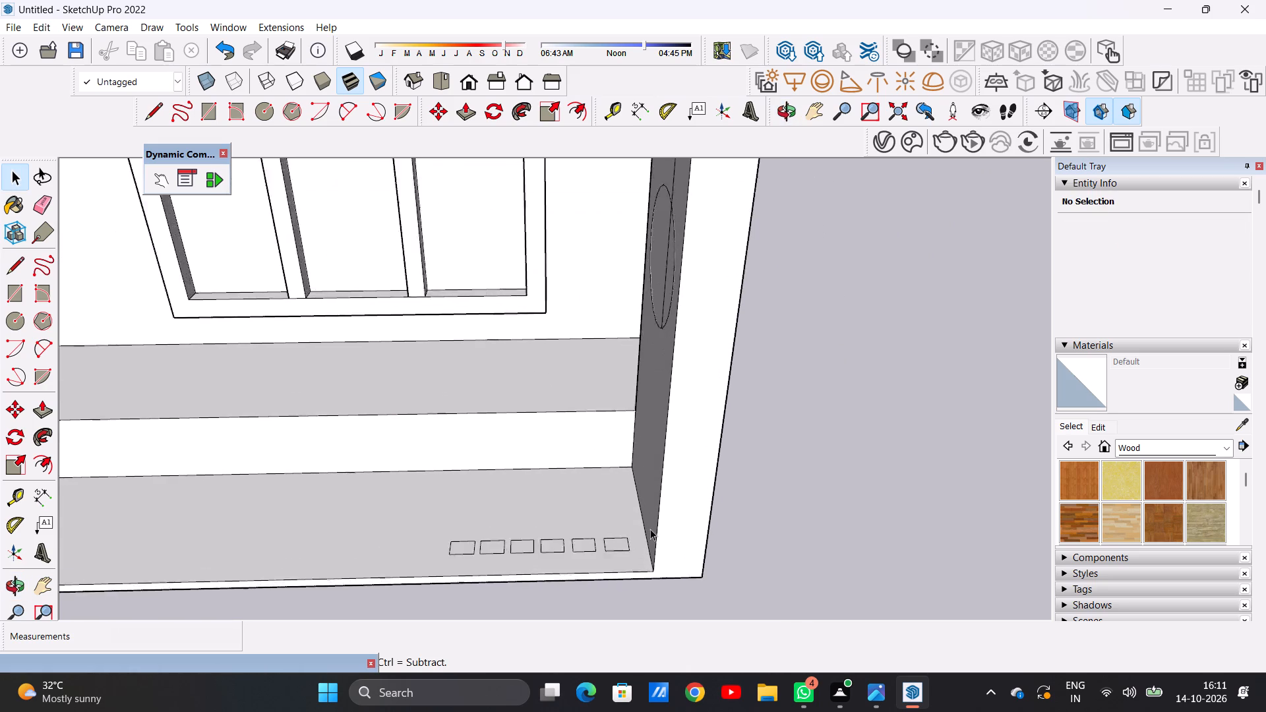
{"action": "scroll", "coordinate": [650, 529], "scroll_direction": "up", "scroll_amount": 9}
{"action": "middle_click_drag", "start_coordinate": [582, 537], "coordinate": [595, 622]}
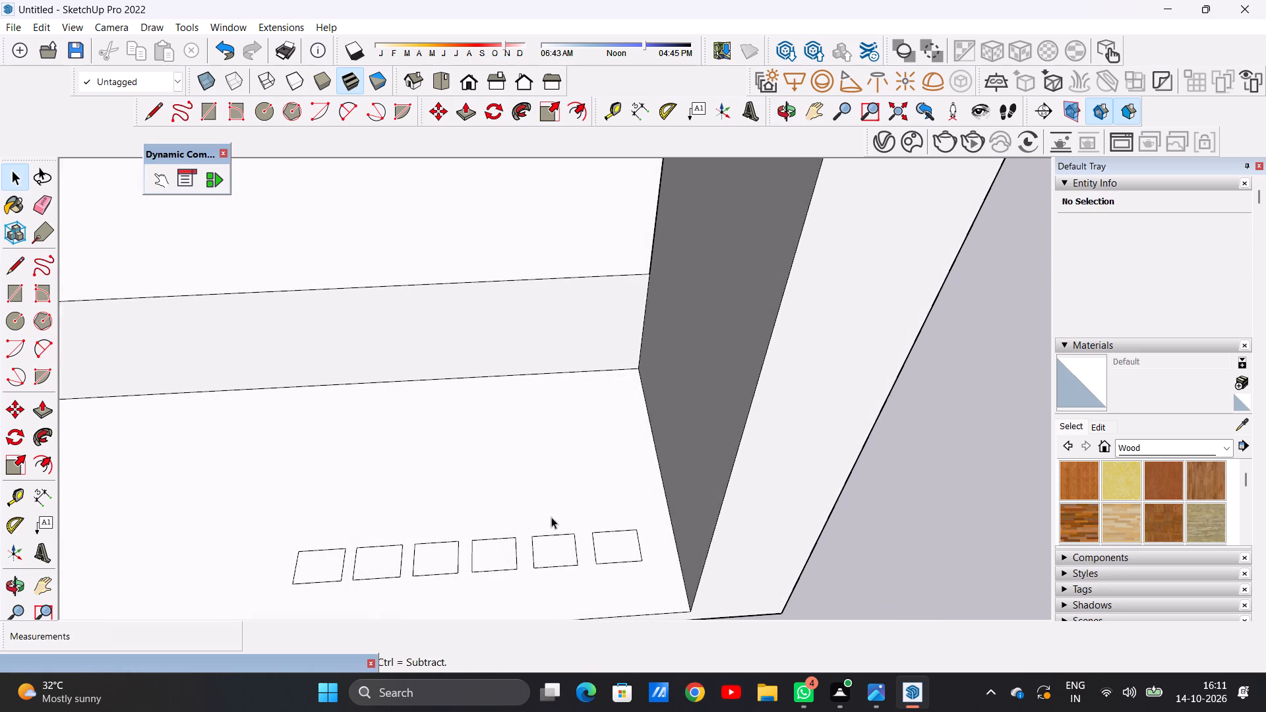
{"action": "scroll", "coordinate": [551, 517], "scroll_direction": "down", "scroll_amount": 6}
{"action": "scroll", "coordinate": [531, 563], "scroll_direction": "up", "scroll_amount": 4}
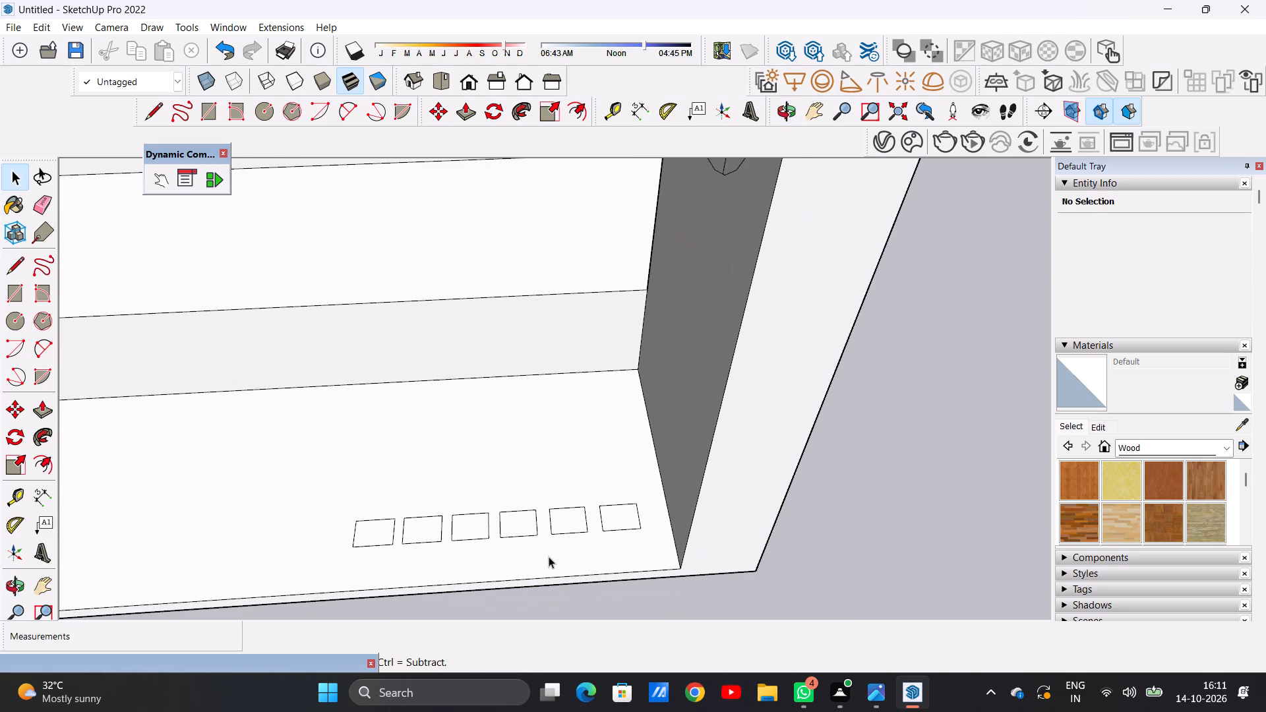
{"action": "scroll", "coordinate": [603, 516], "scroll_direction": "up", "scroll_amount": 6}
{"action": "scroll", "coordinate": [620, 475], "scroll_direction": "down", "scroll_amount": 8}
{"action": "middle_click_drag", "start_coordinate": [577, 511], "coordinate": [547, 581]}
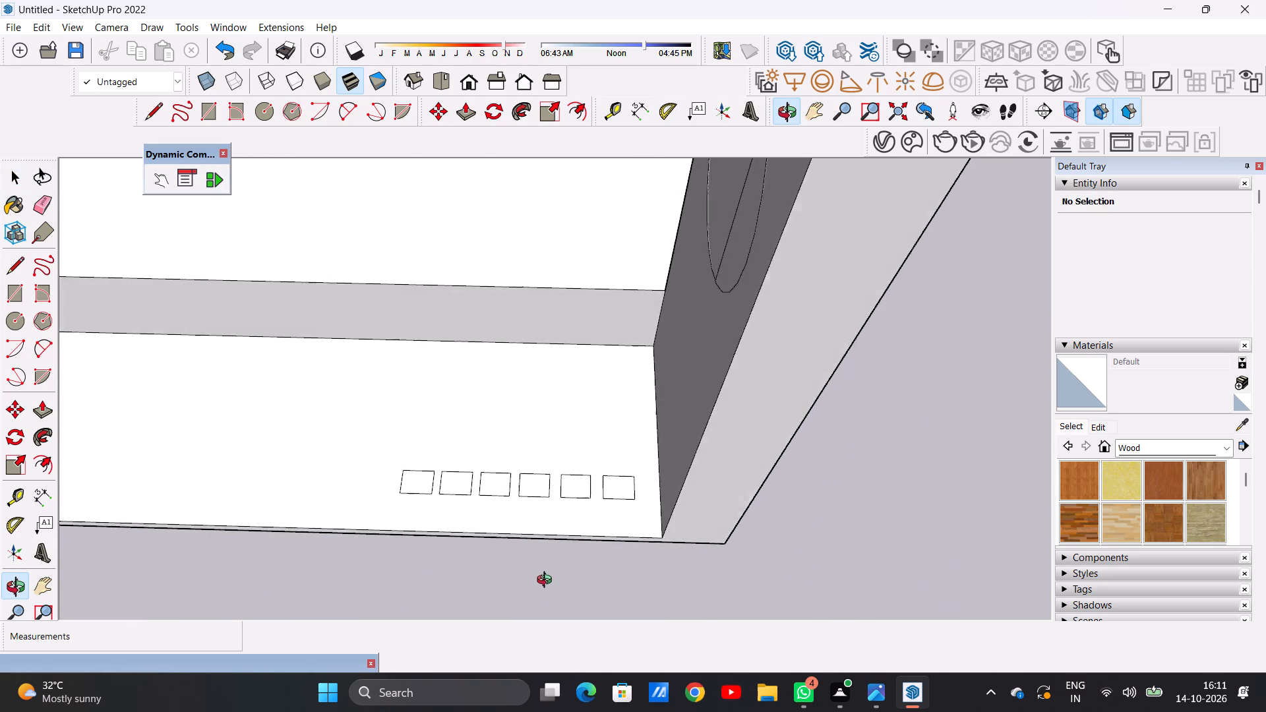
{"action": "middle_click_drag", "start_coordinate": [547, 581], "coordinate": [580, 594]}
{"action": "scroll", "coordinate": [485, 511], "scroll_direction": "up", "scroll_amount": 6}
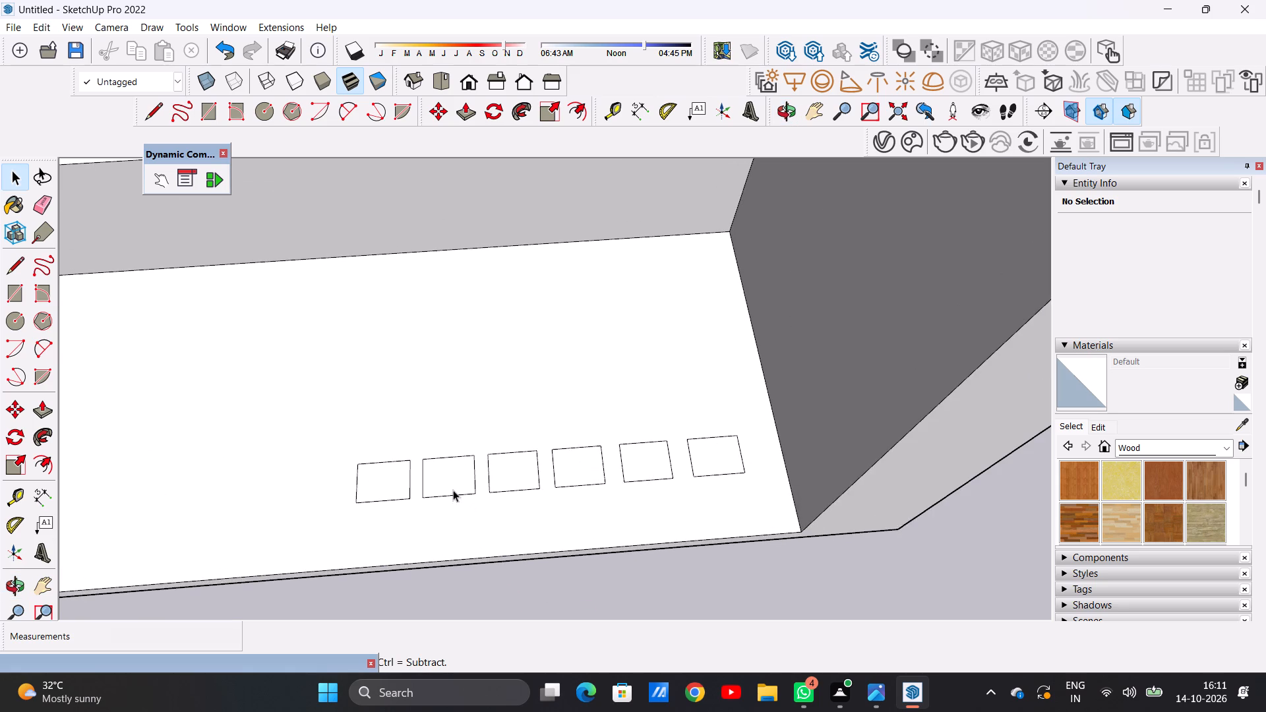
{"action": "scroll", "coordinate": [613, 502], "scroll_direction": "down", "scroll_amount": 3}
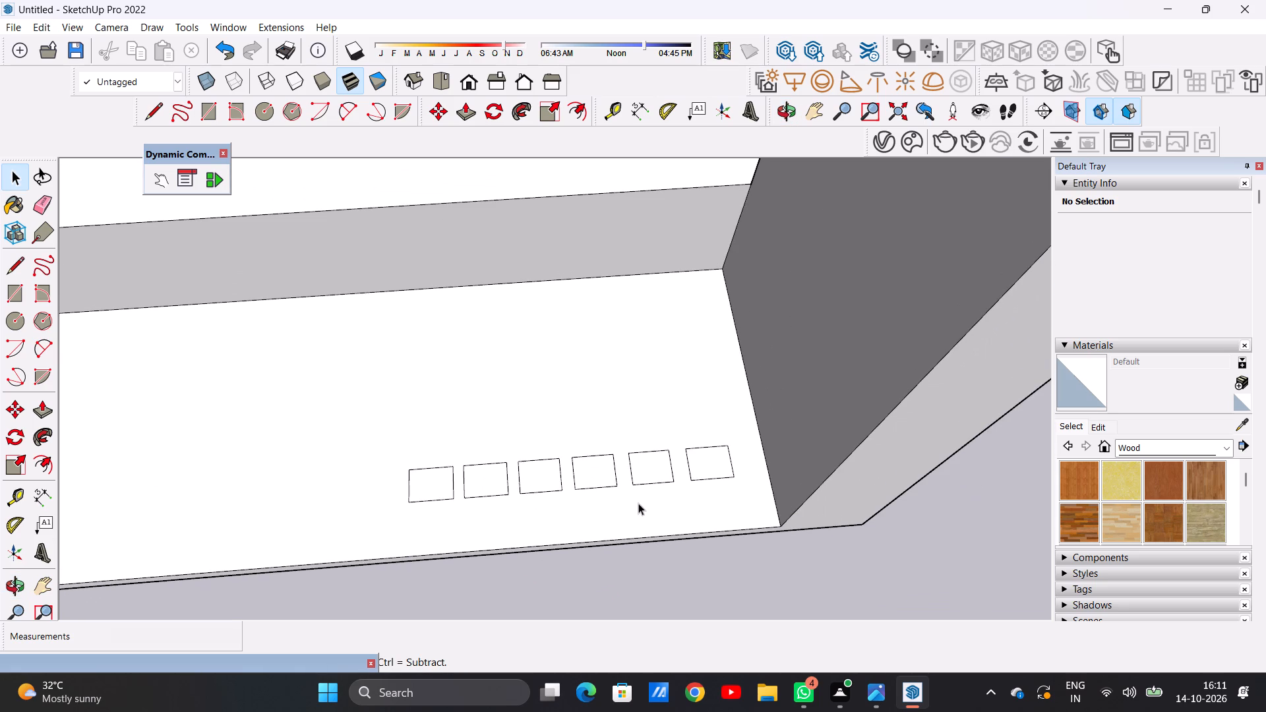
{"action": "scroll", "coordinate": [638, 503], "scroll_direction": "down", "scroll_amount": 3}
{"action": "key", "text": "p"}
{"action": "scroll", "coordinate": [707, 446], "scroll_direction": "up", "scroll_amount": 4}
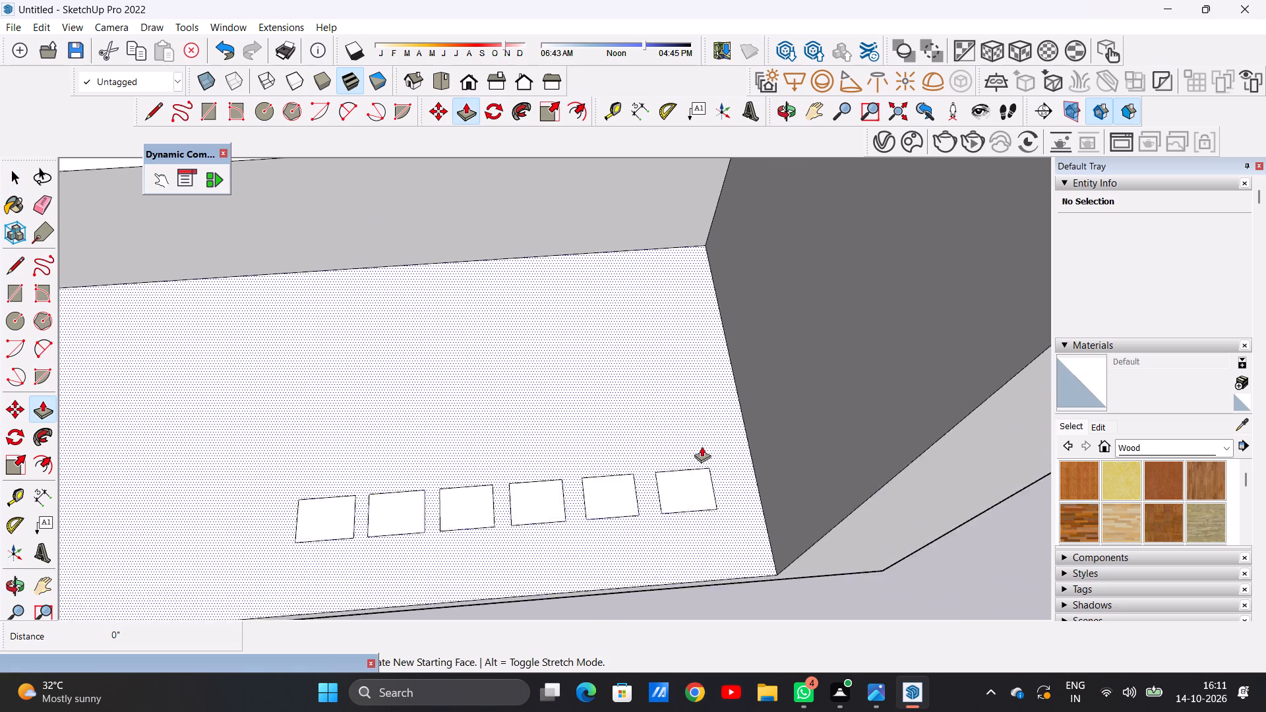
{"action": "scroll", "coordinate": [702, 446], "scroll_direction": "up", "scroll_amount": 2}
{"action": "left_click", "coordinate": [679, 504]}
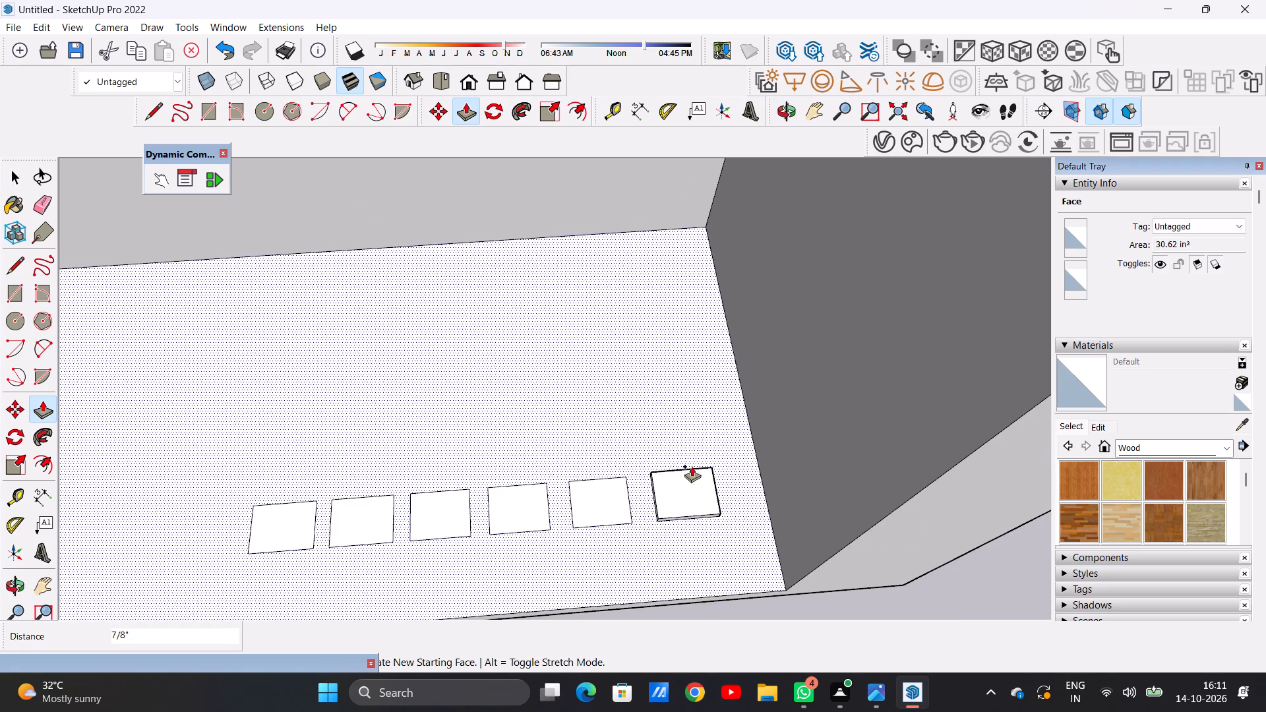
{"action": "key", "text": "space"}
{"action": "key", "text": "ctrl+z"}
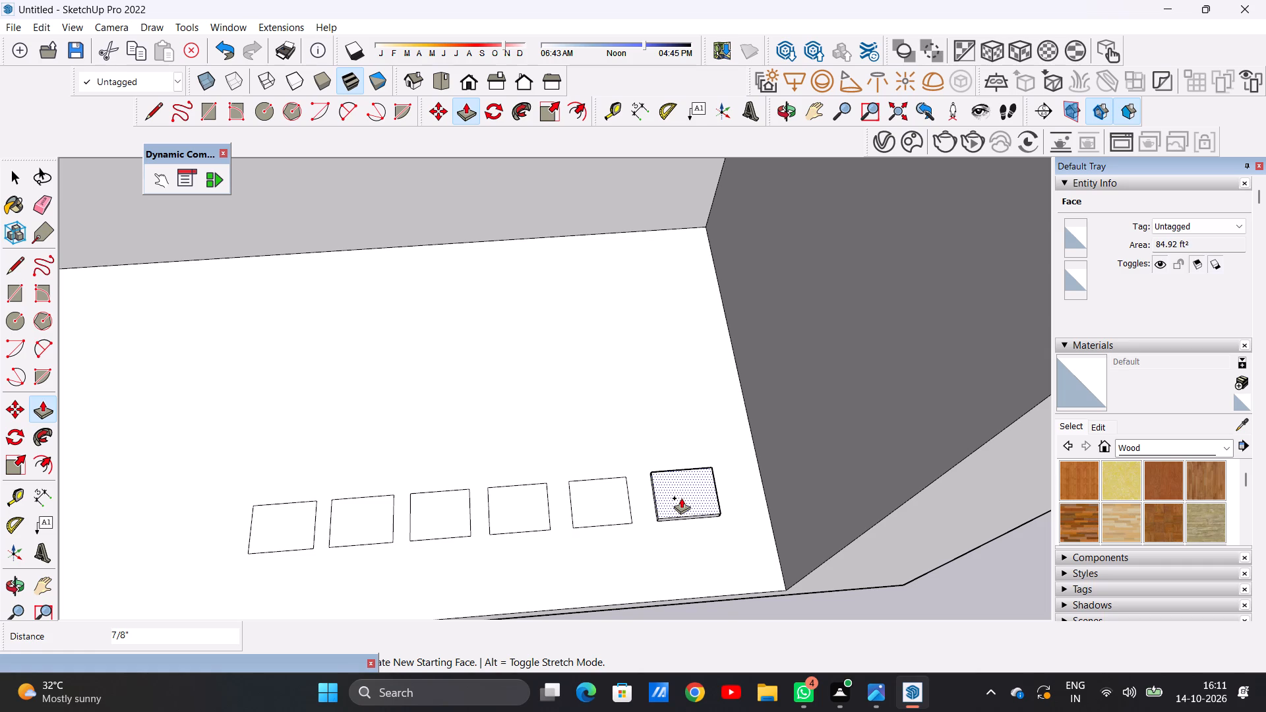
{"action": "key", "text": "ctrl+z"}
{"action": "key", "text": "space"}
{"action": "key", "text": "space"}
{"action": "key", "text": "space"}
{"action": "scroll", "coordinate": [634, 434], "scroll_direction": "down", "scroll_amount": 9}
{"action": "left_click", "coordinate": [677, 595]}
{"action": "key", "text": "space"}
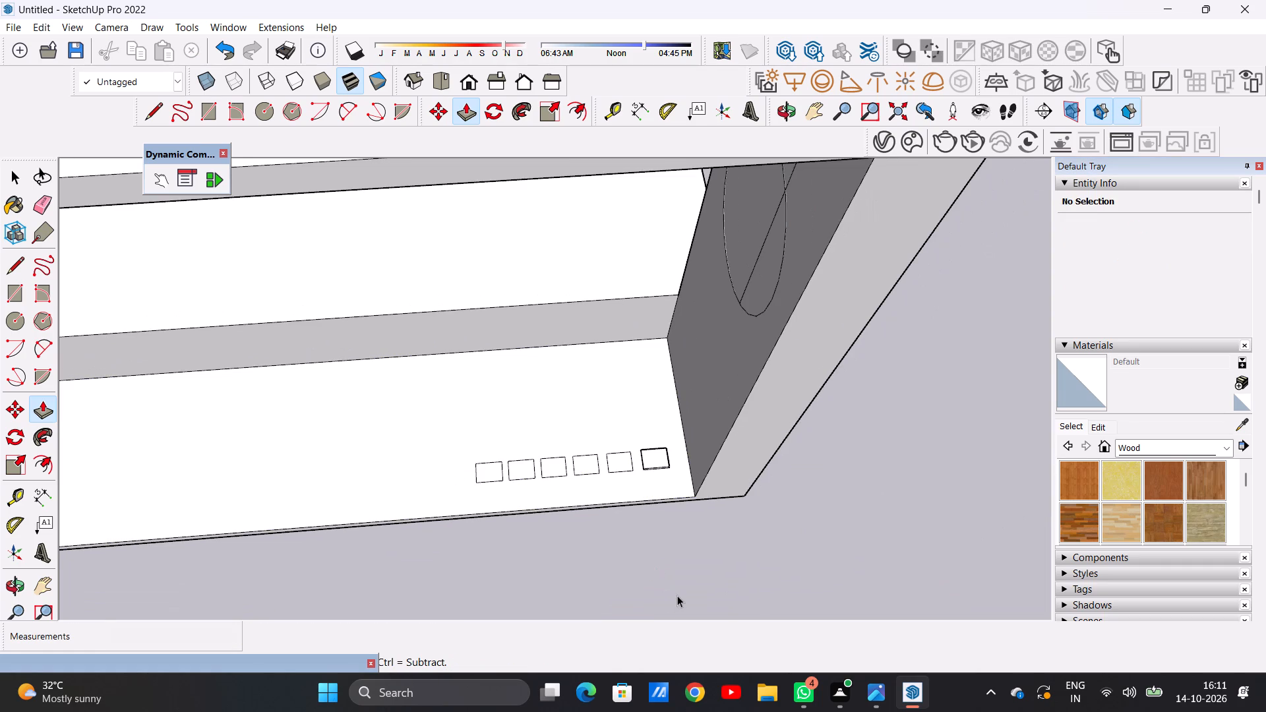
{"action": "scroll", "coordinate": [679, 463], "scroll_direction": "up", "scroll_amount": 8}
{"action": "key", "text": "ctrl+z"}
Push/Pull the sixth rectangle, nearest the side wall, up about 9' 1 7/8" to the underside of the baluster beam.
{"action": "scroll", "coordinate": [632, 479], "scroll_direction": "up", "scroll_amount": 3}
{"action": "key", "text": "p"}
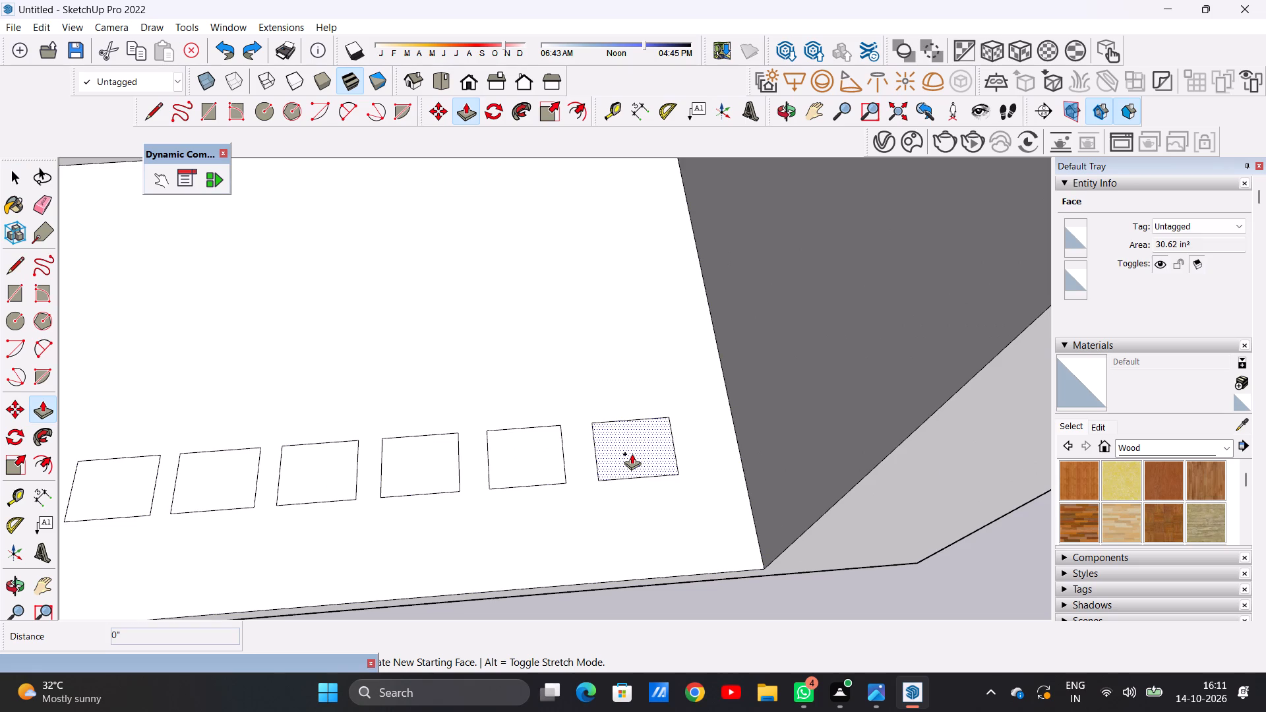
{"action": "left_click", "coordinate": [632, 454]}
{"action": "scroll", "coordinate": [654, 390], "scroll_direction": "down", "scroll_amount": 20}
{"action": "scroll", "coordinate": [654, 390], "scroll_direction": "down", "scroll_amount": 1}
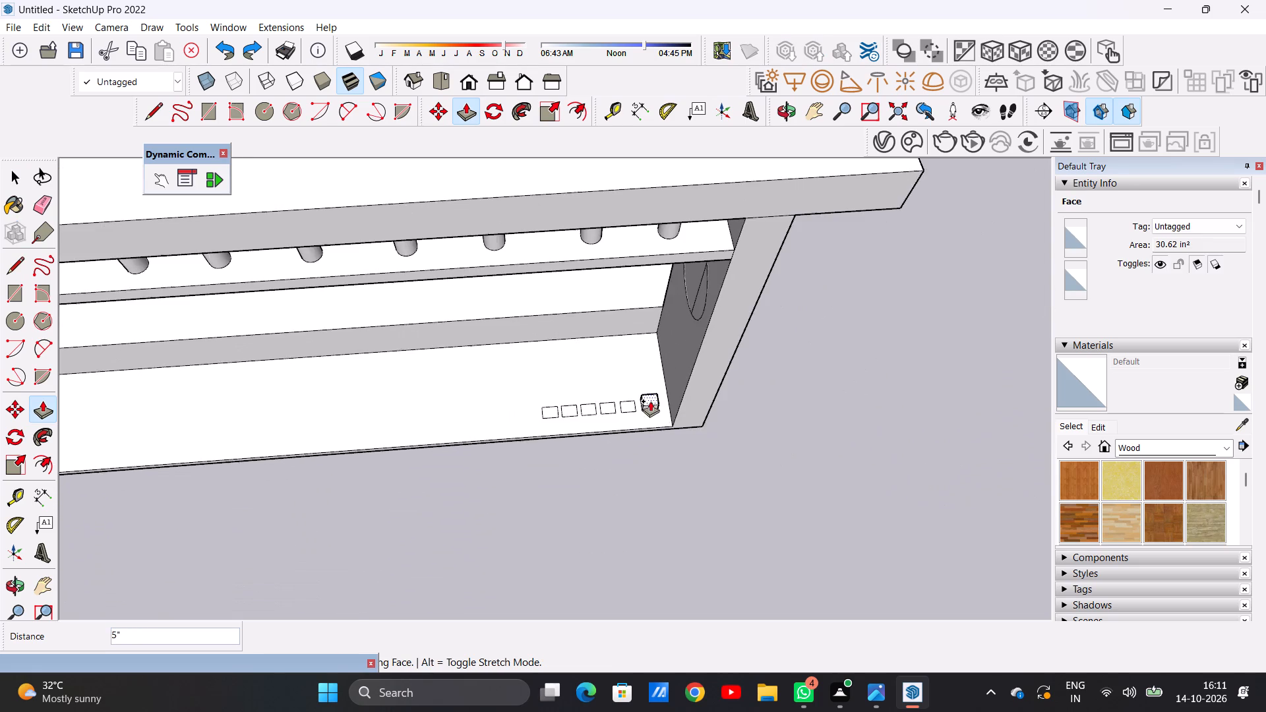
{"action": "middle_click_drag", "start_coordinate": [650, 401], "coordinate": [661, 269]}
{"action": "scroll", "coordinate": [661, 269], "scroll_direction": "up", "scroll_amount": 1}
{"action": "scroll", "coordinate": [655, 374], "scroll_direction": "up", "scroll_amount": 6}
{"action": "middle_click_drag", "start_coordinate": [657, 439], "coordinate": [622, 365]}
{"action": "scroll", "coordinate": [622, 365], "scroll_direction": "down", "scroll_amount": 7}
{"action": "scroll", "coordinate": [655, 291], "scroll_direction": "up", "scroll_amount": 11}
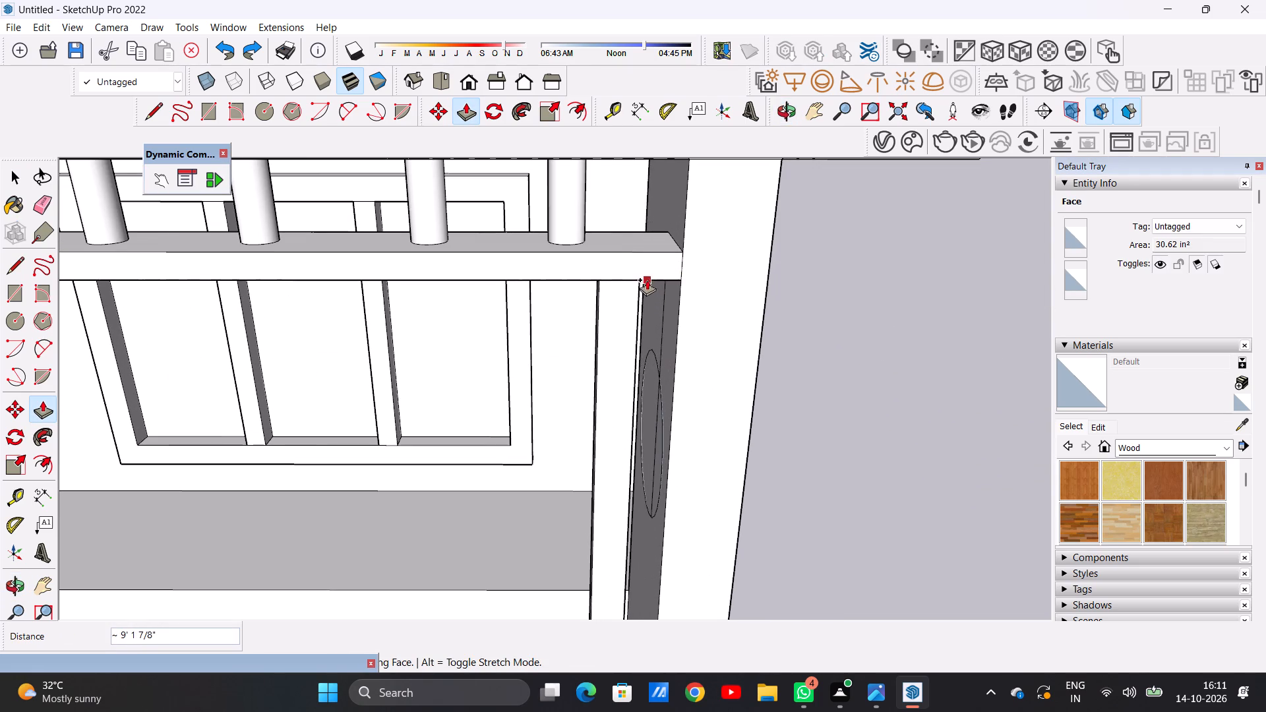
{"action": "left_click", "coordinate": [681, 278]}
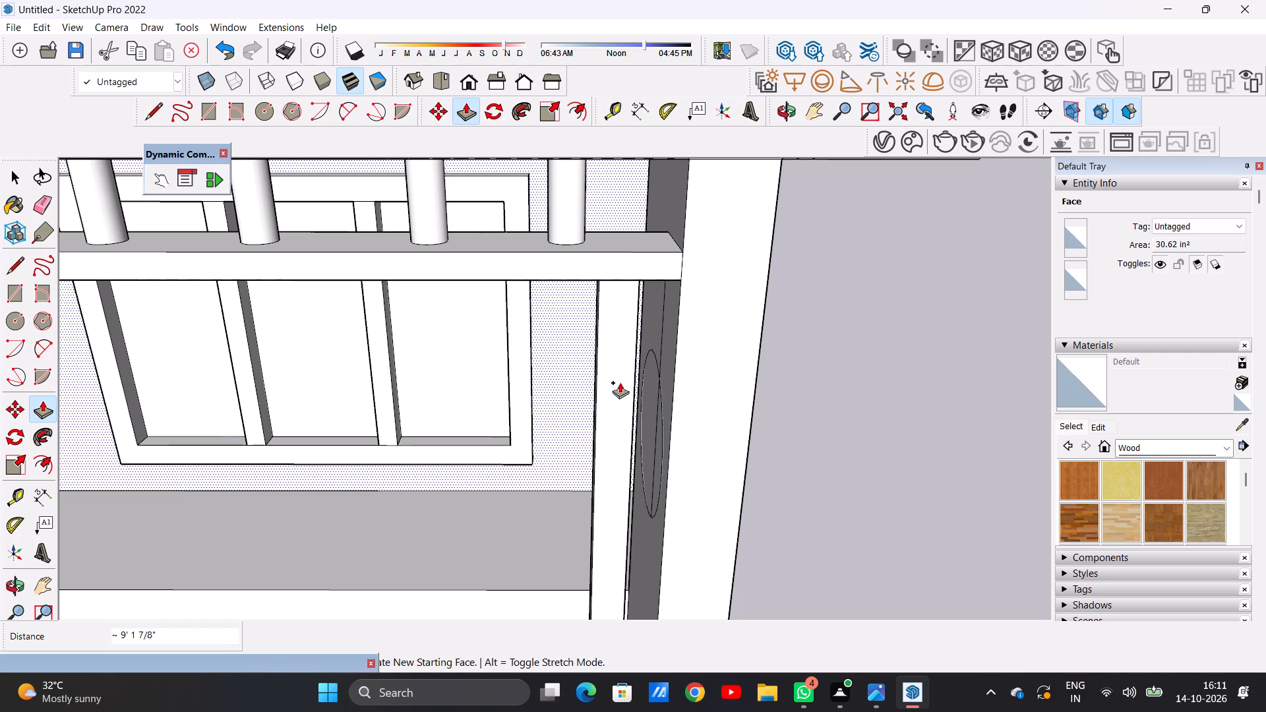
Push/Pull the fifth rectangle, beside the new post, up about 9' 1 7/8" to the underside of the baluster beam.
{"action": "scroll", "coordinate": [617, 390], "scroll_direction": "down", "scroll_amount": 11}
{"action": "middle_click_drag", "start_coordinate": [598, 567], "coordinate": [583, 628]}
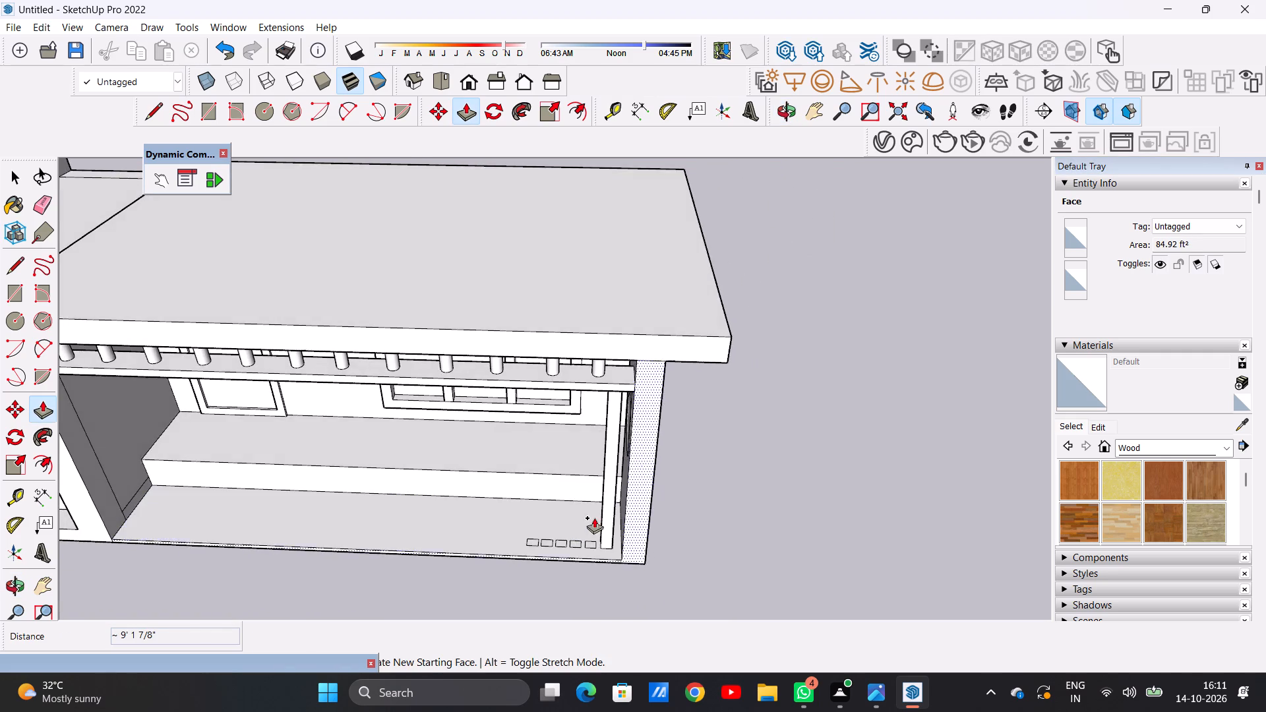
{"action": "scroll", "coordinate": [595, 518], "scroll_direction": "up", "scroll_amount": 6}
{"action": "scroll", "coordinate": [595, 518], "scroll_direction": "down", "scroll_amount": 1}
{"action": "scroll", "coordinate": [595, 518], "scroll_direction": "up", "scroll_amount": 4}
{"action": "scroll", "coordinate": [595, 518], "scroll_direction": "down", "scroll_amount": 1}
{"action": "scroll", "coordinate": [595, 518], "scroll_direction": "up", "scroll_amount": 9}
{"action": "scroll", "coordinate": [599, 490], "scroll_direction": "down", "scroll_amount": 8}
{"action": "scroll", "coordinate": [581, 558], "scroll_direction": "up", "scroll_amount": 5}
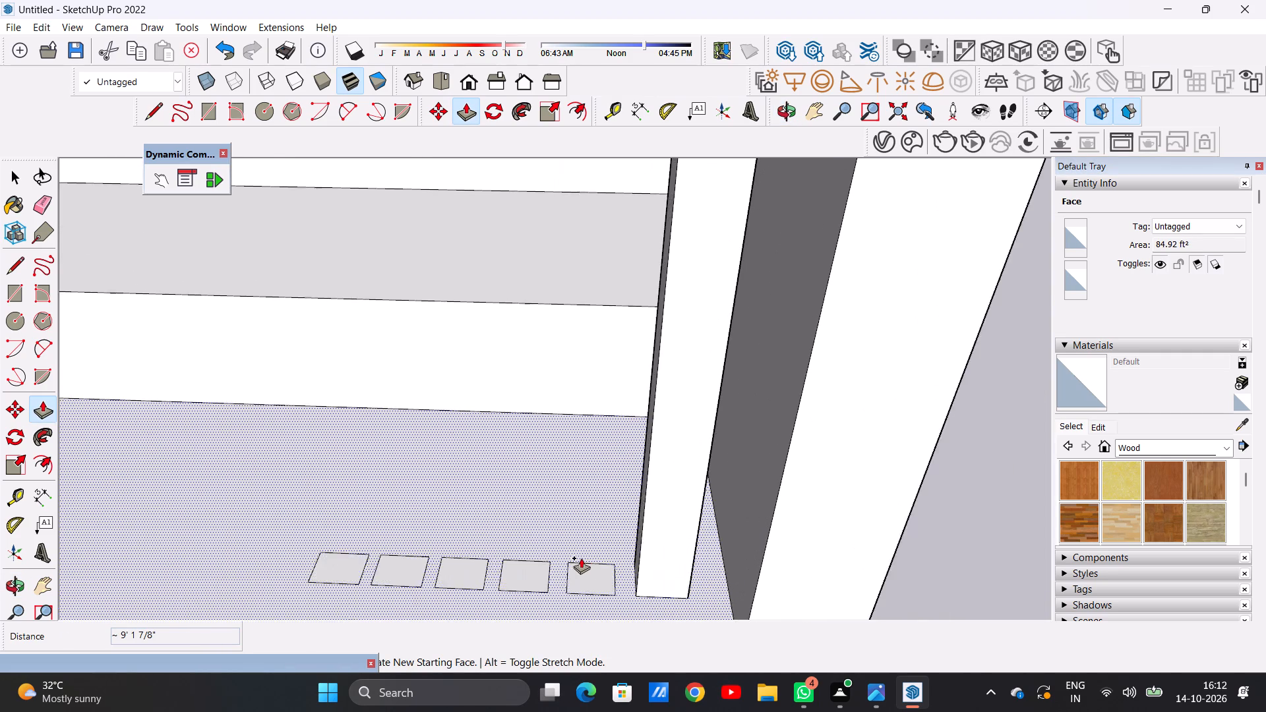
{"action": "left_click", "coordinate": [601, 564]}
{"action": "scroll", "coordinate": [605, 454], "scroll_direction": "down", "scroll_amount": 20}
{"action": "scroll", "coordinate": [605, 454], "scroll_direction": "down", "scroll_amount": 1}
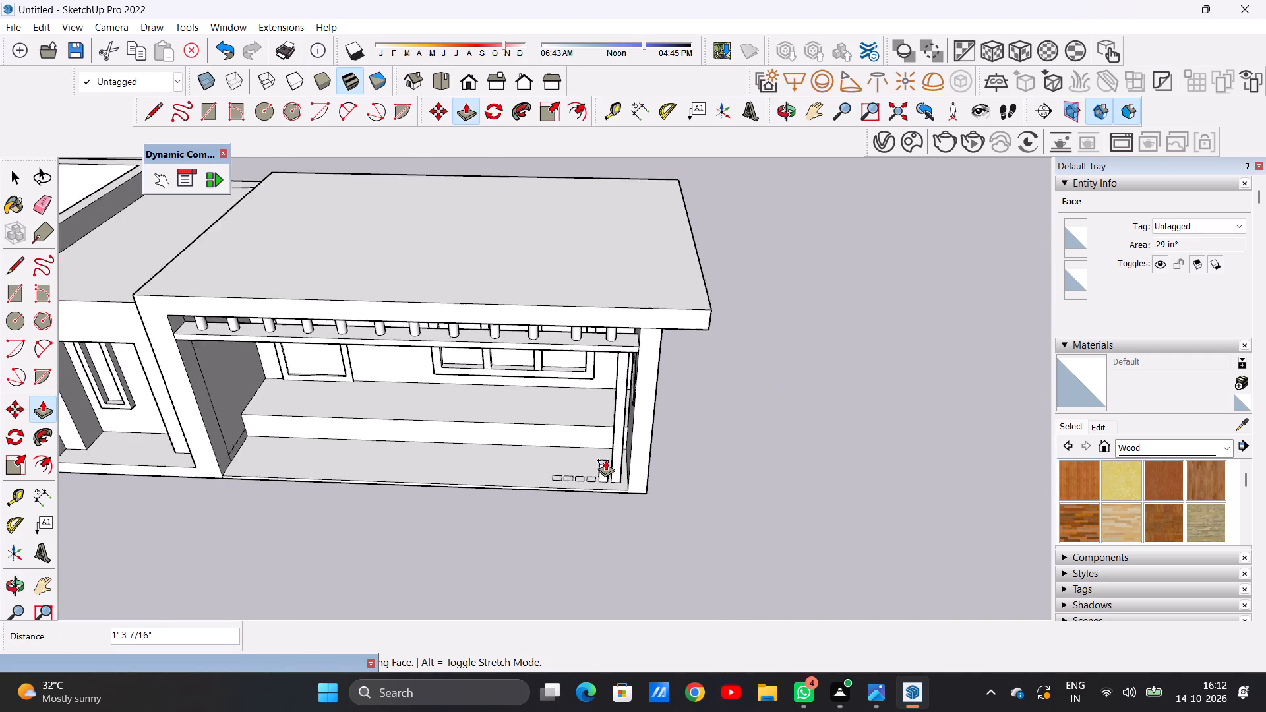
{"action": "middle_click_drag", "start_coordinate": [613, 365], "coordinate": [613, 326]}
{"action": "scroll", "coordinate": [595, 372], "scroll_direction": "up", "scroll_amount": 6}
{"action": "scroll", "coordinate": [595, 372], "scroll_direction": "down", "scroll_amount": 1}
{"action": "scroll", "coordinate": [595, 372], "scroll_direction": "up", "scroll_amount": 6}
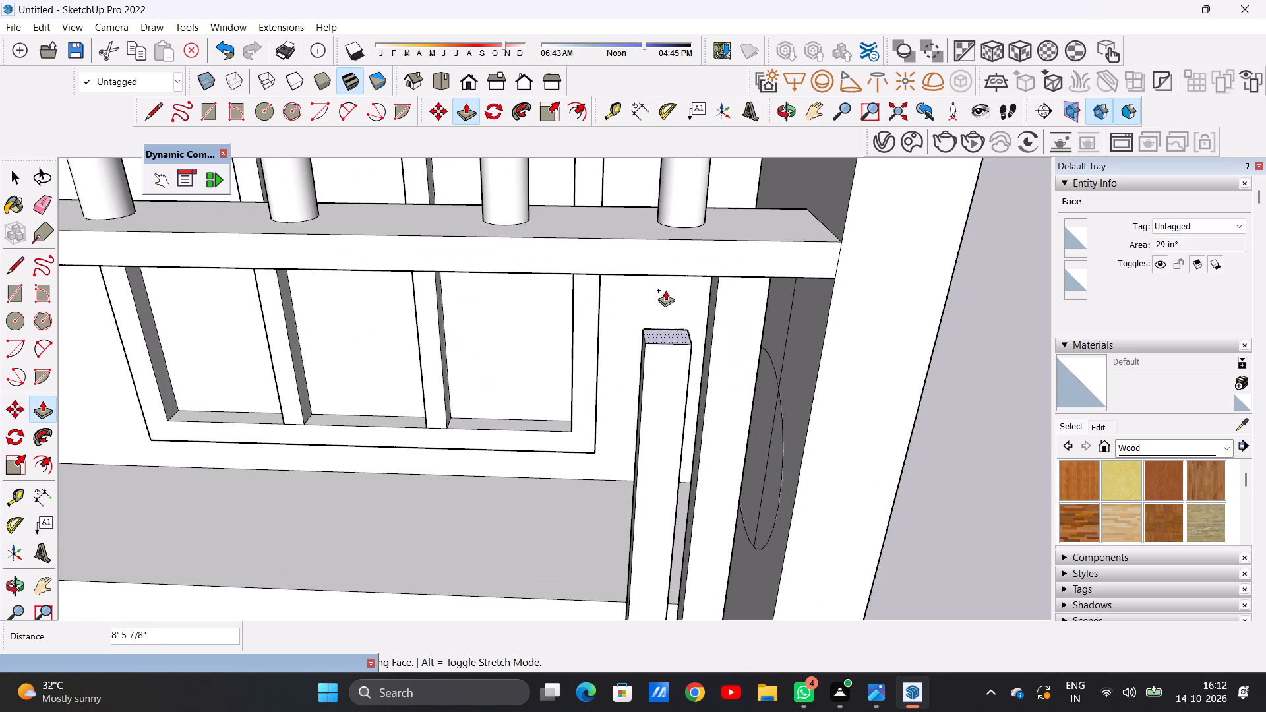
{"action": "left_click", "coordinate": [835, 278]}
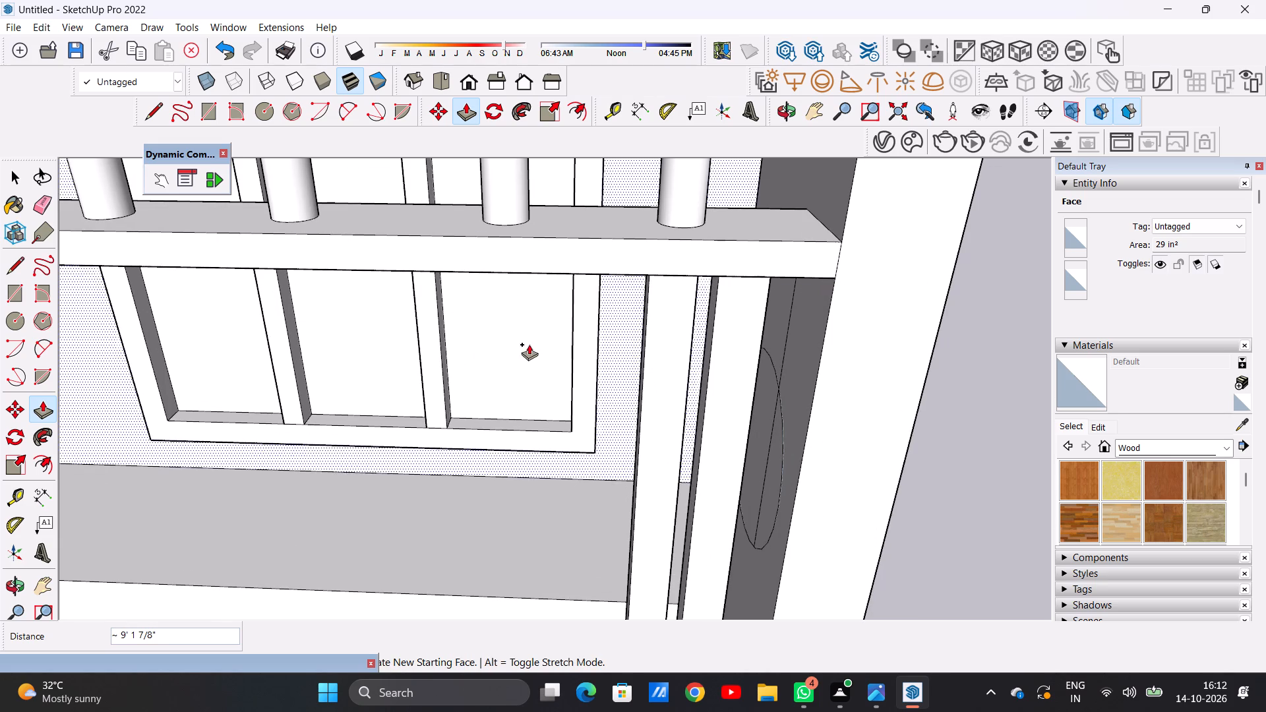
Push/Pull the fourth rectangle in the row up about 9' 1 7/8", level with the underside of the baluster beam.
{"action": "scroll", "coordinate": [557, 338], "scroll_direction": "down", "scroll_amount": 10}
{"action": "middle_click_drag", "start_coordinate": [580, 447], "coordinate": [506, 535]}
{"action": "scroll", "coordinate": [578, 481], "scroll_direction": "up", "scroll_amount": 1}
{"action": "scroll", "coordinate": [578, 479], "scroll_direction": "down", "scroll_amount": 1}
{"action": "scroll", "coordinate": [578, 477], "scroll_direction": "up", "scroll_amount": 1}
{"action": "scroll", "coordinate": [580, 476], "scroll_direction": "down", "scroll_amount": 1}
{"action": "scroll", "coordinate": [580, 475], "scroll_direction": "up", "scroll_amount": 2}
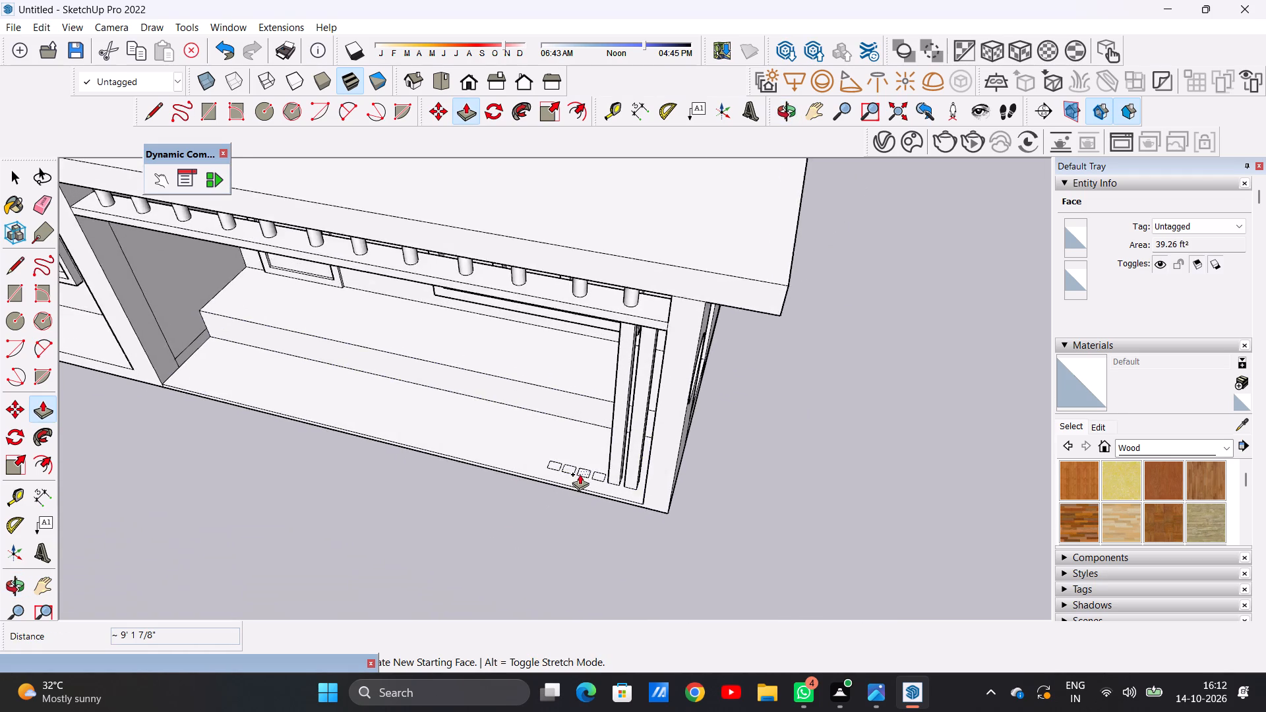
{"action": "scroll", "coordinate": [580, 474], "scroll_direction": "up", "scroll_amount": 17}
{"action": "left_click", "coordinate": [613, 521]}
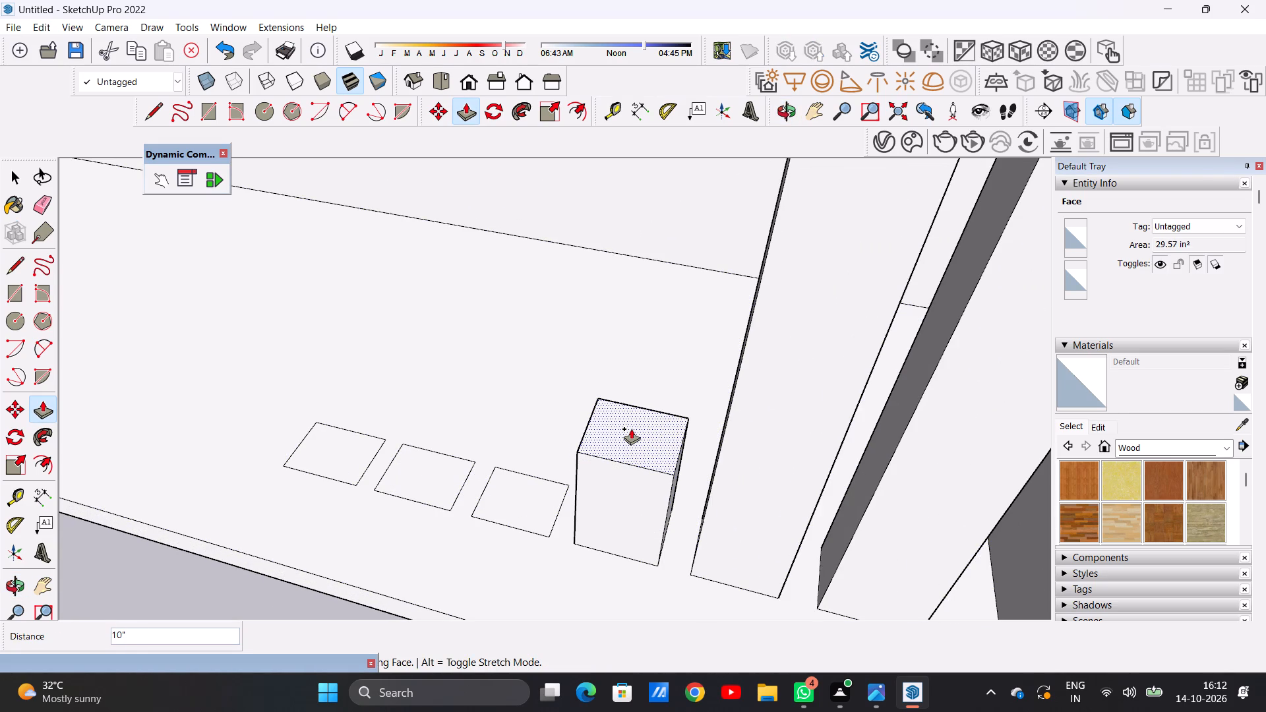
{"action": "scroll", "coordinate": [624, 432], "scroll_direction": "down", "scroll_amount": 6}
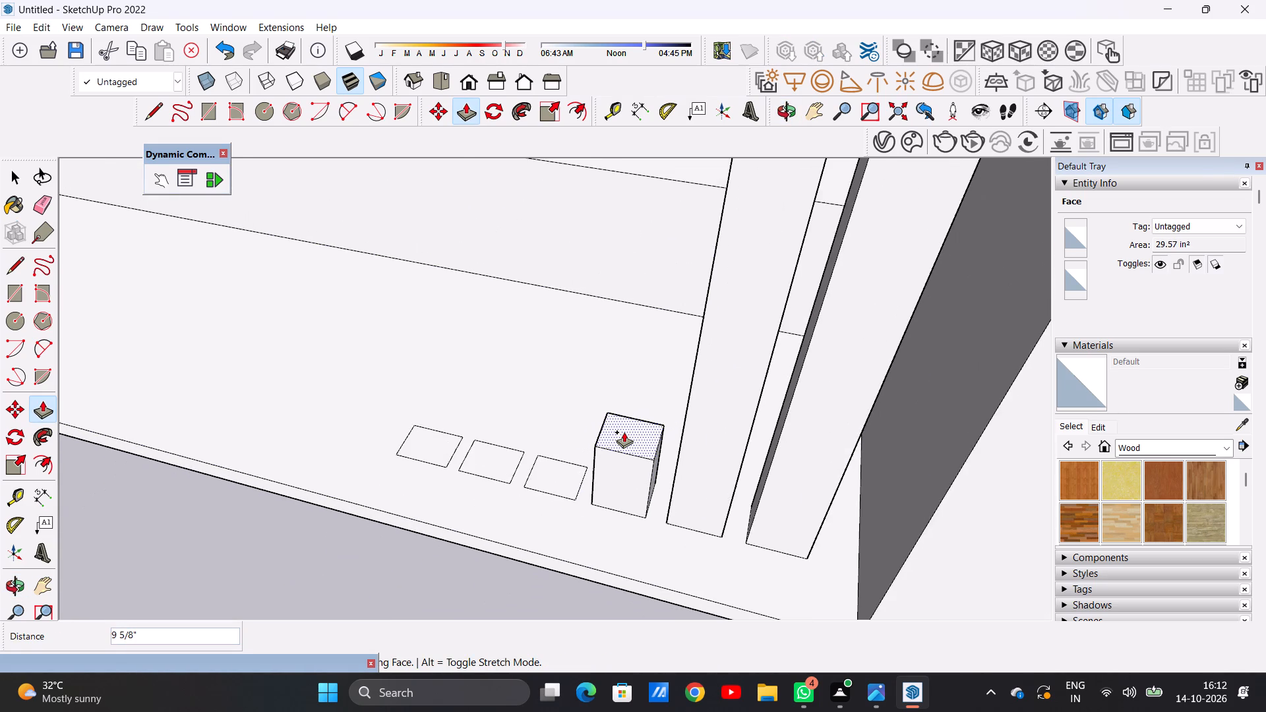
{"action": "scroll", "coordinate": [624, 432], "scroll_direction": "down", "scroll_amount": 8}
{"action": "scroll", "coordinate": [653, 293], "scroll_direction": "down", "scroll_amount": 4}
{"action": "middle_click_drag", "start_coordinate": [661, 340], "coordinate": [689, 252]}
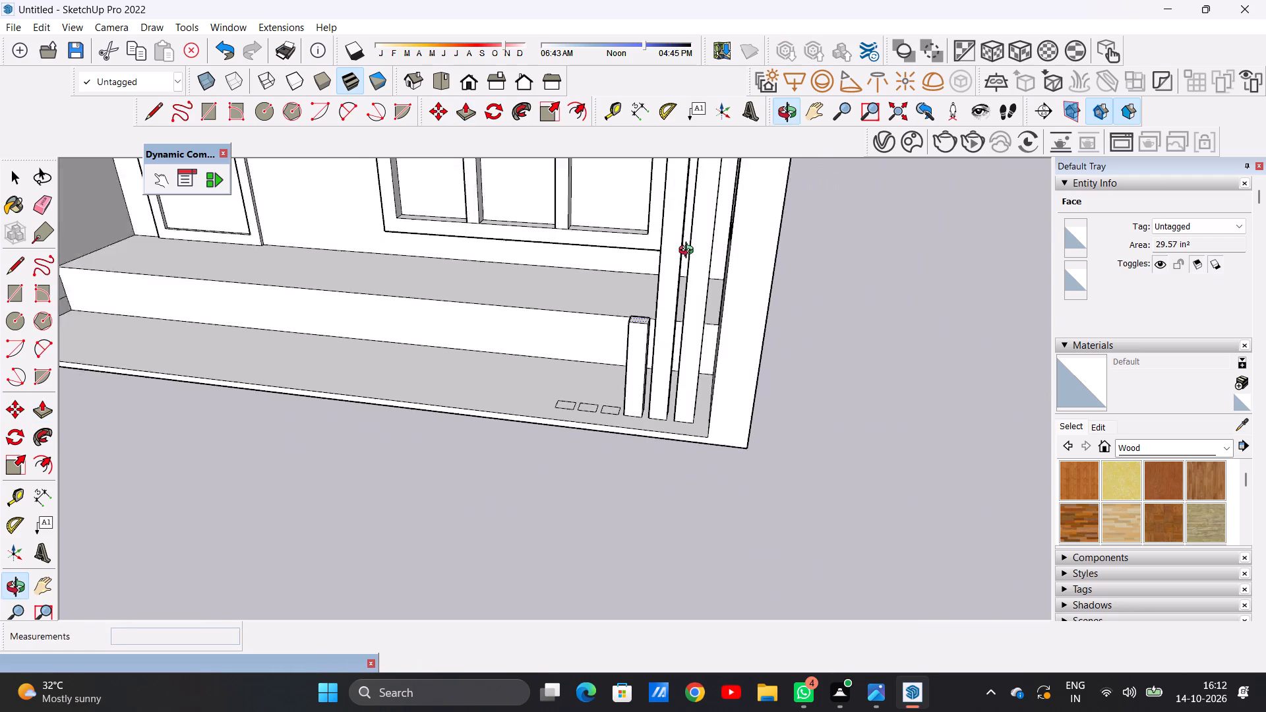
{"action": "middle_click_drag", "start_coordinate": [689, 252], "coordinate": [691, 244]}
{"action": "scroll", "coordinate": [689, 247], "scroll_direction": "down", "scroll_amount": 13}
{"action": "scroll", "coordinate": [680, 200], "scroll_direction": "up", "scroll_amount": 18}
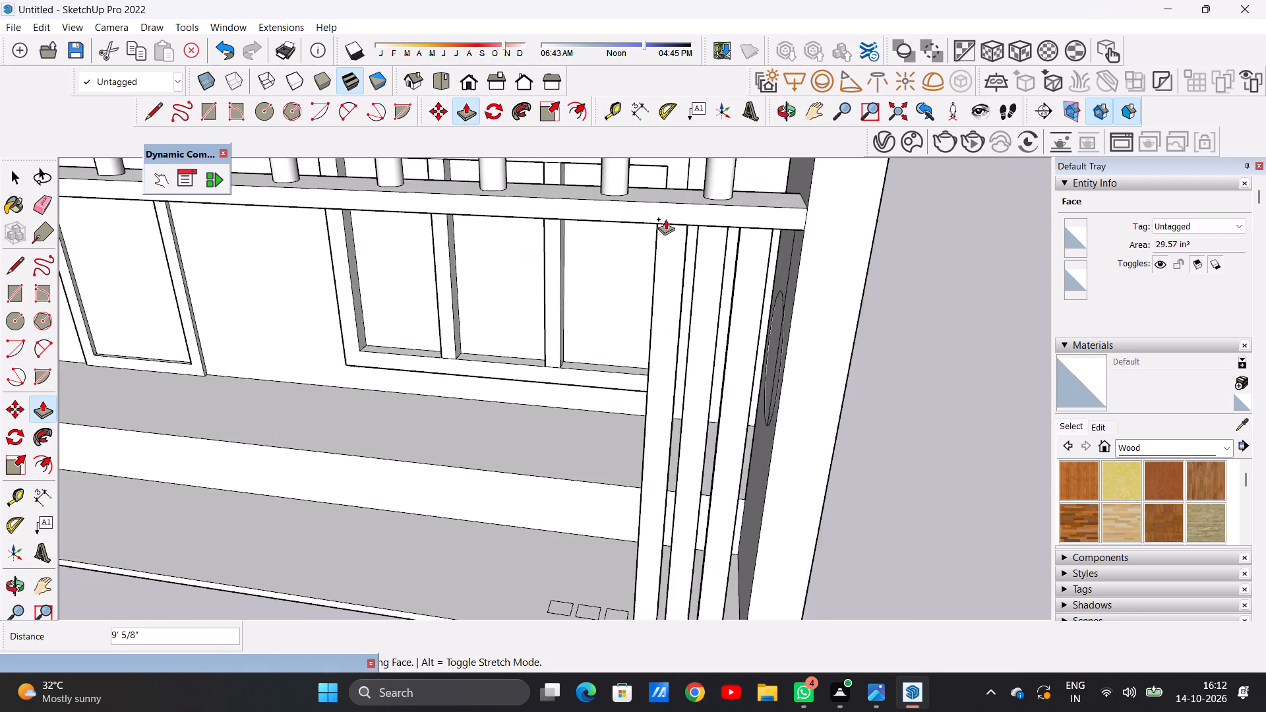
{"action": "left_click", "coordinate": [823, 230]}
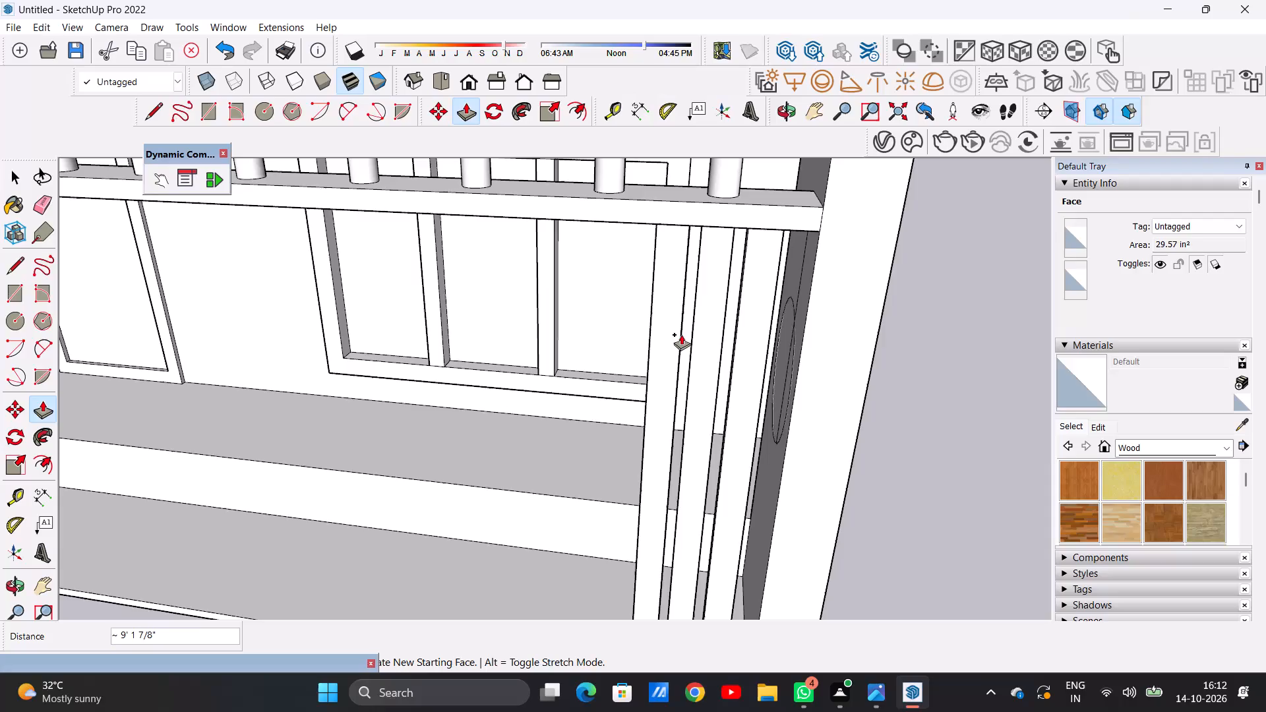
Push/Pull the third rectangle in the row up about 9' 1 7/8" to meet the baluster beam's underside.
{"action": "scroll", "coordinate": [640, 332], "scroll_direction": "down", "scroll_amount": 8}
{"action": "middle_click_drag", "start_coordinate": [625, 361], "coordinate": [611, 480]}
{"action": "scroll", "coordinate": [616, 461], "scroll_direction": "up", "scroll_amount": 14}
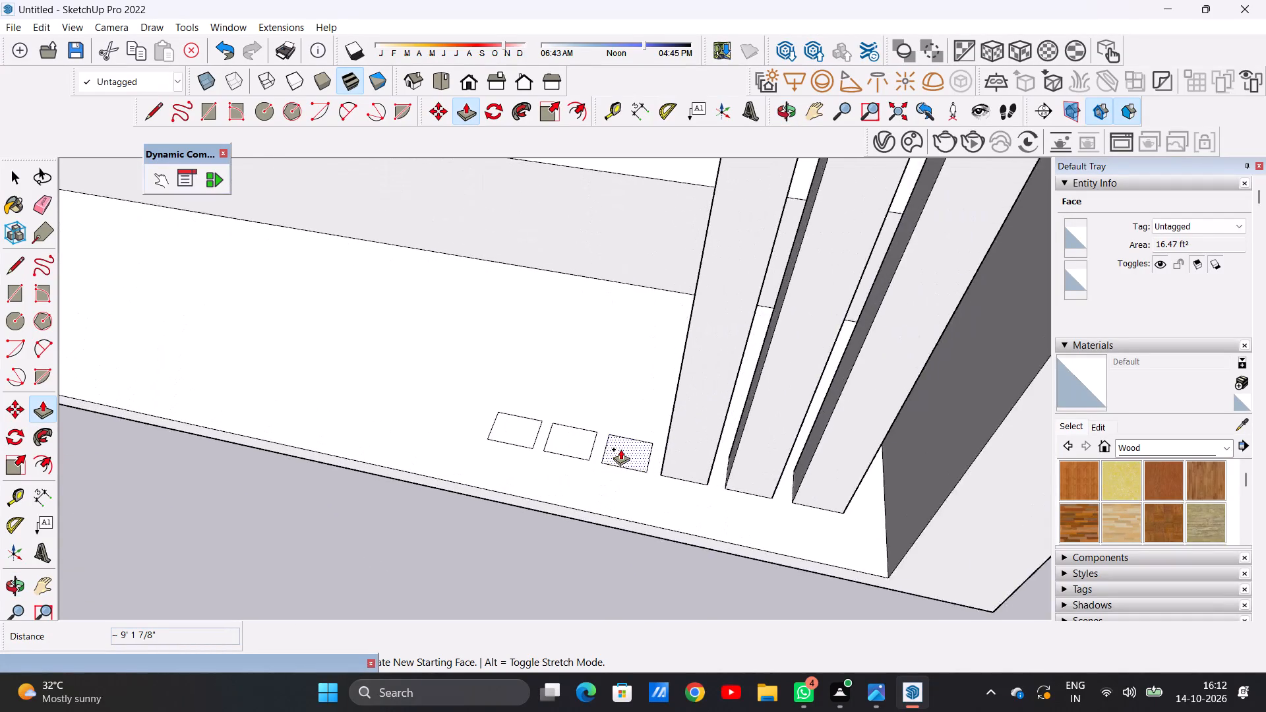
{"action": "scroll", "coordinate": [620, 449], "scroll_direction": "up", "scroll_amount": 8}
{"action": "left_click", "coordinate": [622, 449]}
{"action": "scroll", "coordinate": [643, 370], "scroll_direction": "down", "scroll_amount": 16}
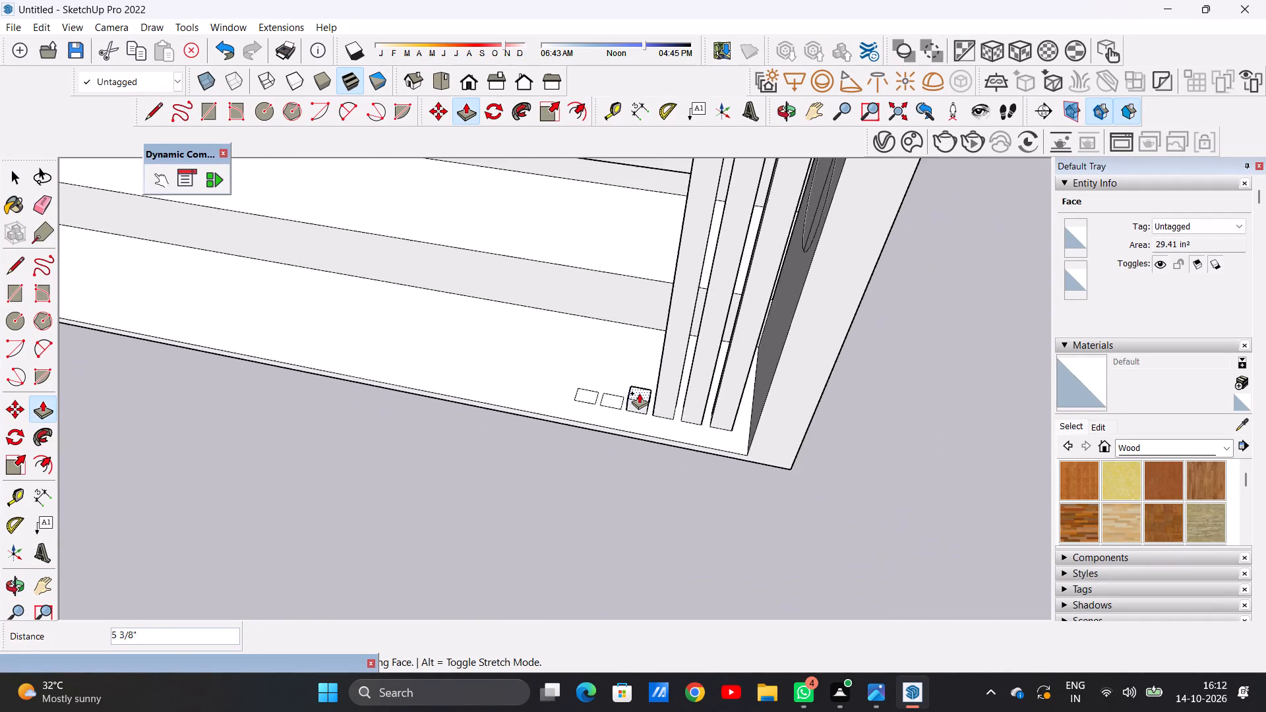
{"action": "scroll", "coordinate": [639, 393], "scroll_direction": "down", "scroll_amount": 5}
{"action": "scroll", "coordinate": [639, 268], "scroll_direction": "down", "scroll_amount": 7}
{"action": "middle_click_drag", "start_coordinate": [647, 285], "coordinate": [671, 183]}
{"action": "scroll", "coordinate": [645, 232], "scroll_direction": "up", "scroll_amount": 5}
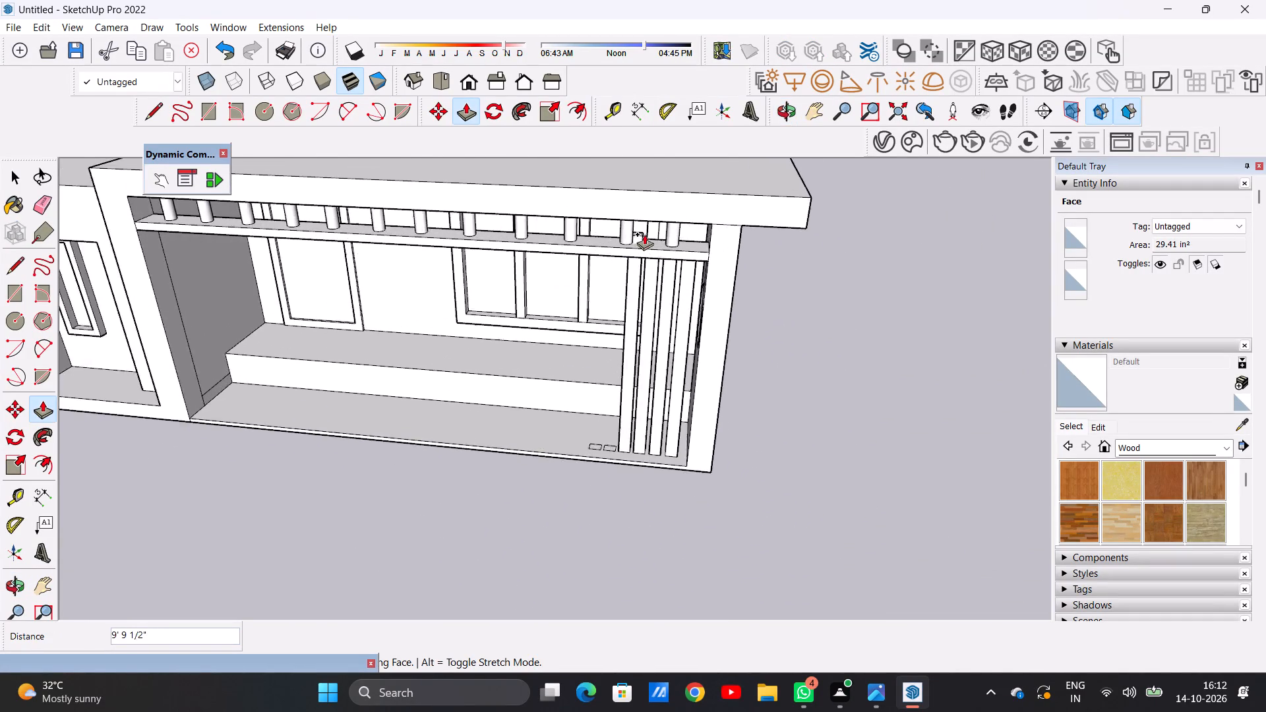
{"action": "scroll", "coordinate": [644, 234], "scroll_direction": "up", "scroll_amount": 4}
{"action": "left_click", "coordinate": [738, 264]}
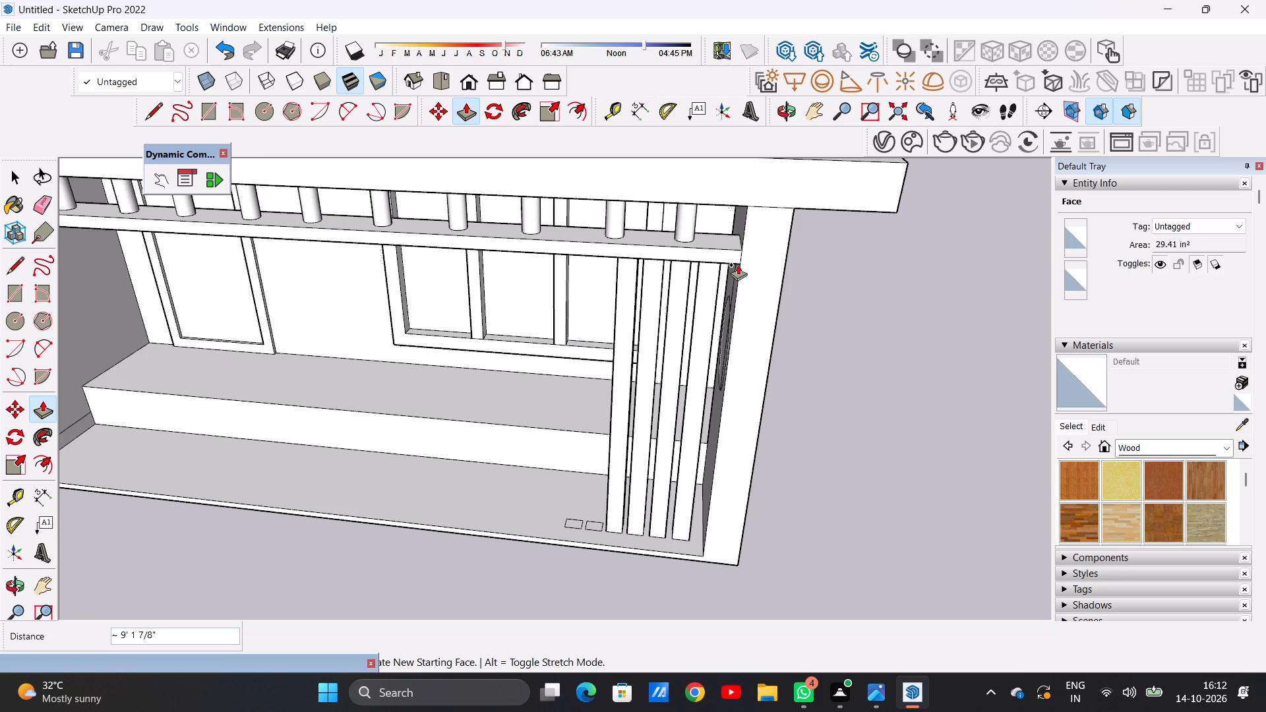
Push/Pull the second rectangle in the row up about 9' 1 7/8" to the underside of the baluster beam.
{"action": "scroll", "coordinate": [551, 510], "scroll_direction": "up", "scroll_amount": 6}
{"action": "middle_click_drag", "start_coordinate": [605, 535], "coordinate": [605, 585]}
{"action": "scroll", "coordinate": [624, 551], "scroll_direction": "up", "scroll_amount": 7}
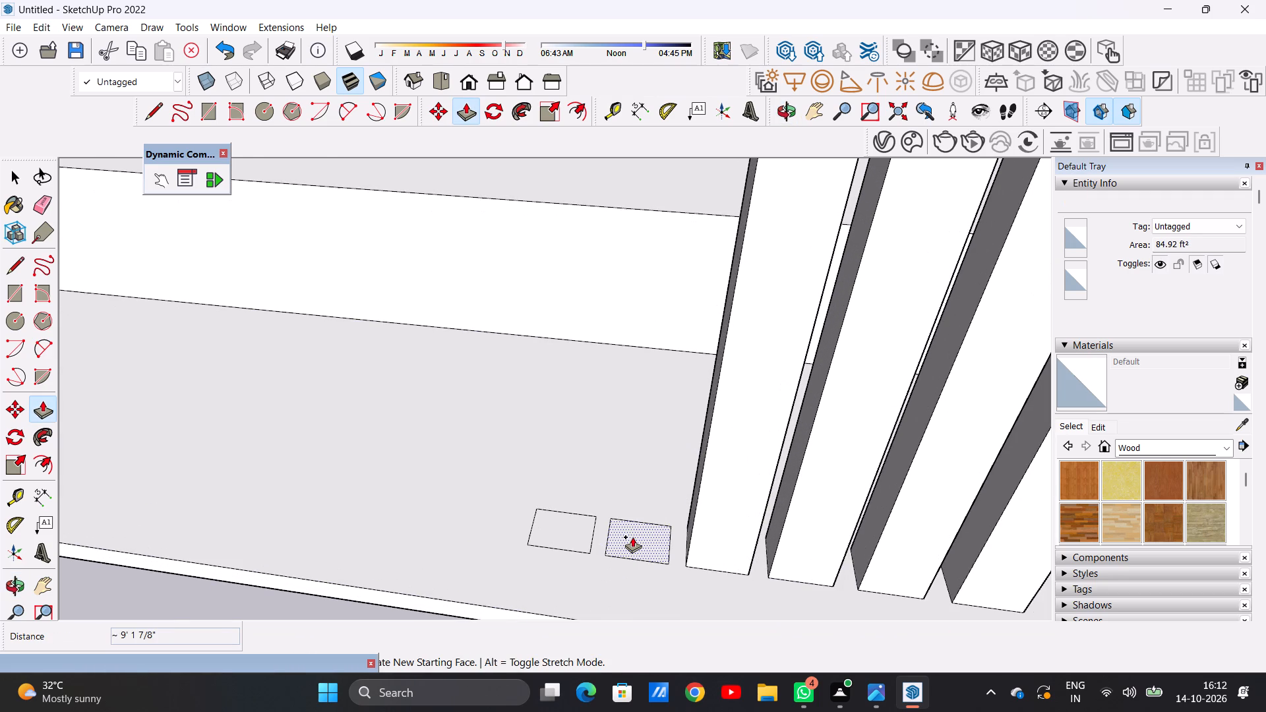
{"action": "left_click", "coordinate": [632, 537]}
{"action": "scroll", "coordinate": [636, 417], "scroll_direction": "down", "scroll_amount": 20}
{"action": "scroll", "coordinate": [636, 417], "scroll_direction": "down", "scroll_amount": 4}
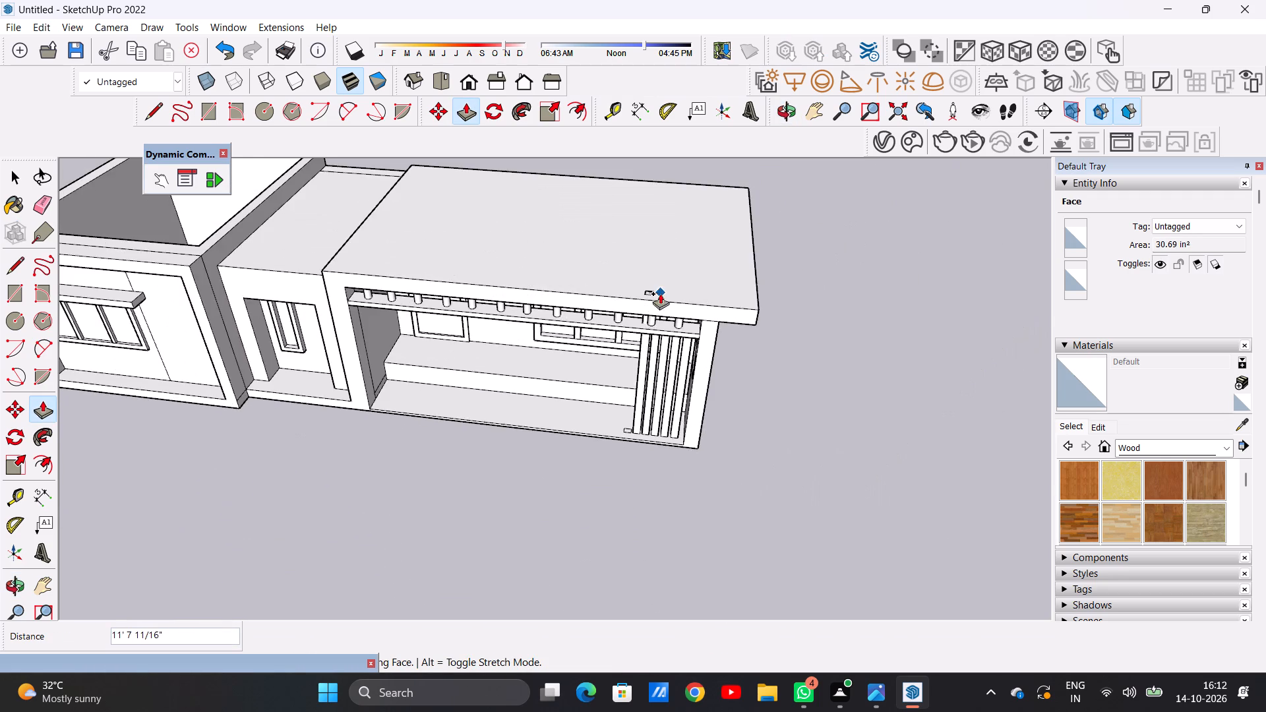
{"action": "scroll", "coordinate": [660, 296], "scroll_direction": "up", "scroll_amount": 10}
{"action": "left_click", "coordinate": [777, 384]}
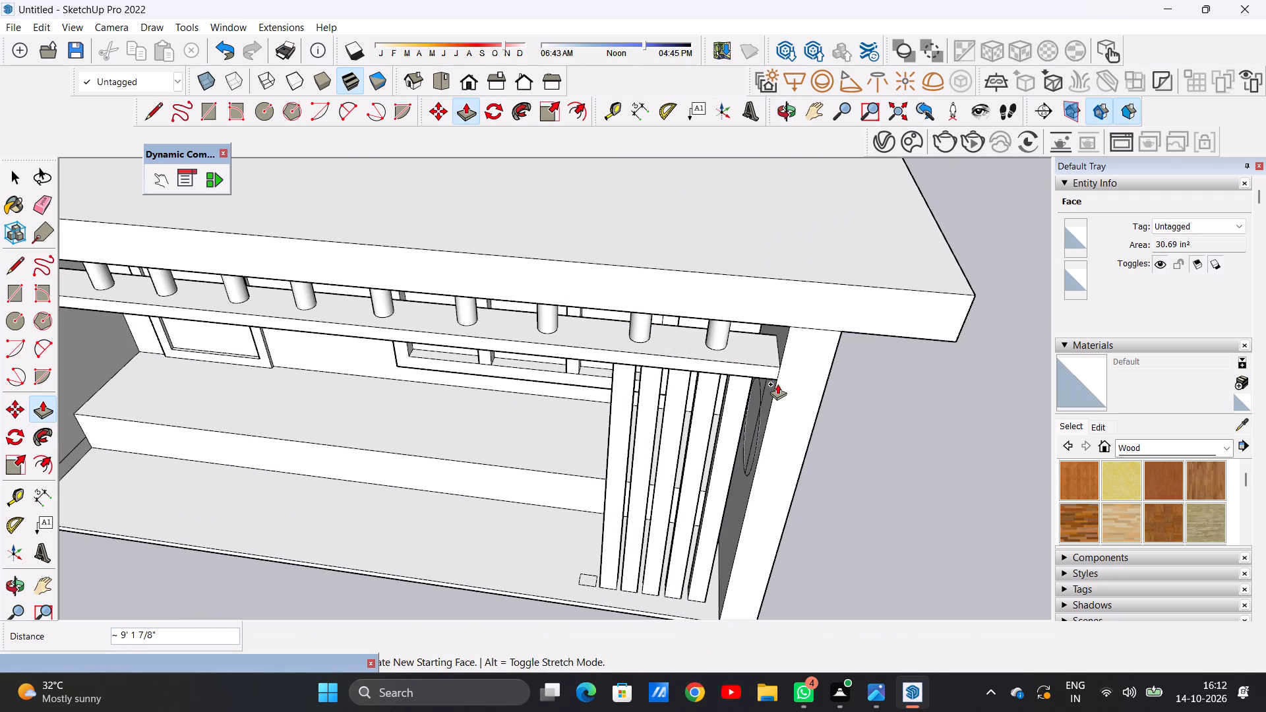
Push/Pull the first rectangle, farthest from the side wall, up about 9' 1 7/8" to the underside of the baluster beam.
{"action": "scroll", "coordinate": [568, 569], "scroll_direction": "up", "scroll_amount": 12}
{"action": "left_click", "coordinate": [630, 589]}
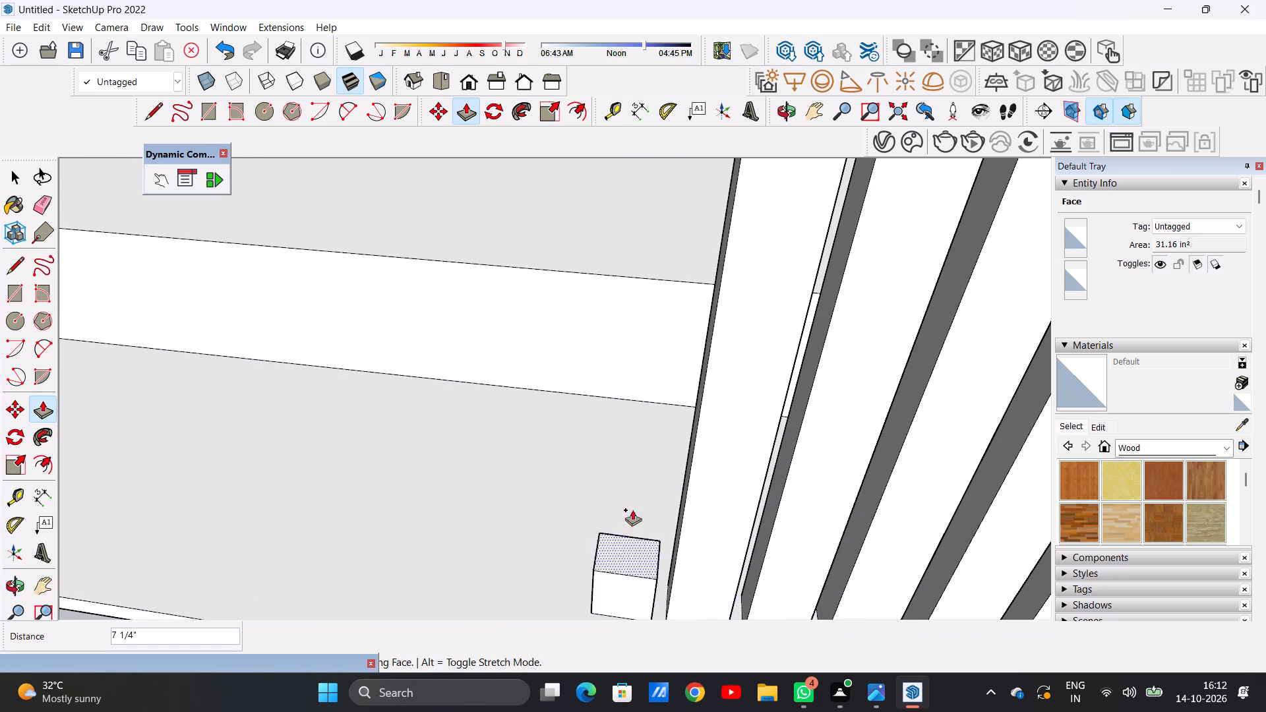
{"action": "scroll", "coordinate": [634, 486], "scroll_direction": "down", "scroll_amount": 5}
{"action": "scroll", "coordinate": [634, 486], "scroll_direction": "up", "scroll_amount": 1}
{"action": "scroll", "coordinate": [634, 486], "scroll_direction": "down", "scroll_amount": 14}
{"action": "scroll", "coordinate": [646, 371], "scroll_direction": "up", "scroll_amount": 8}
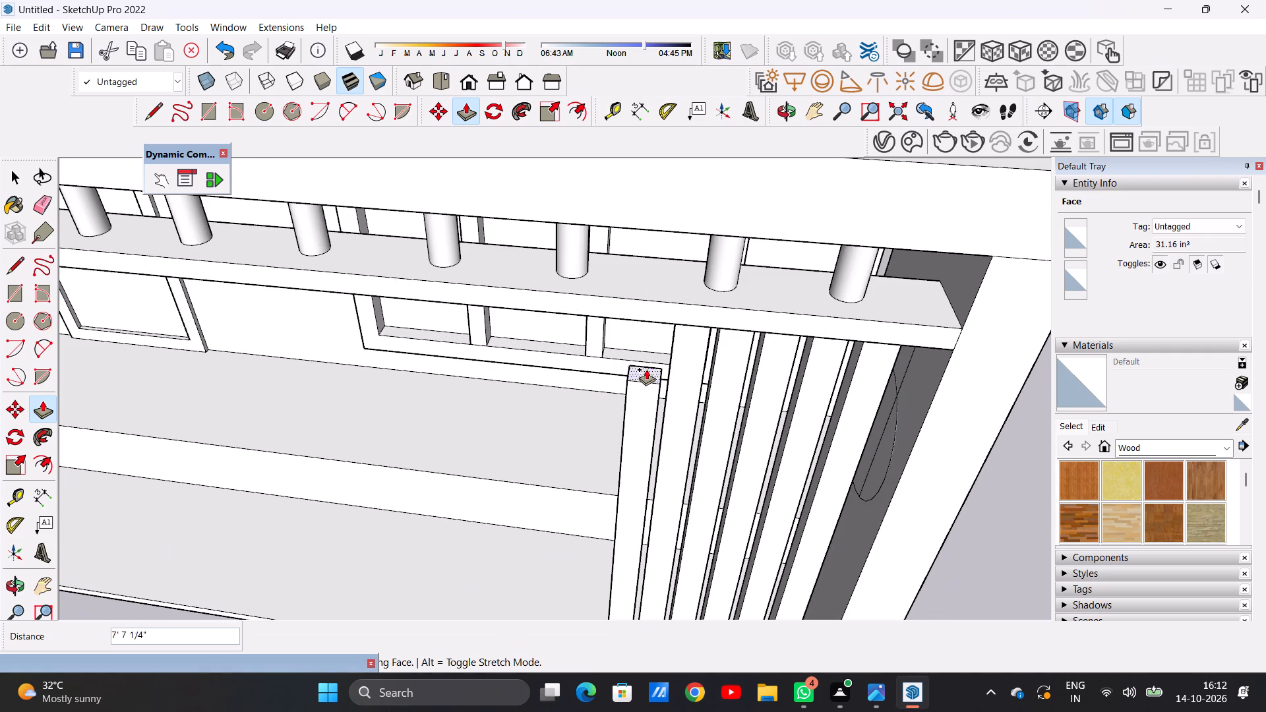
{"action": "left_click", "coordinate": [950, 347]}
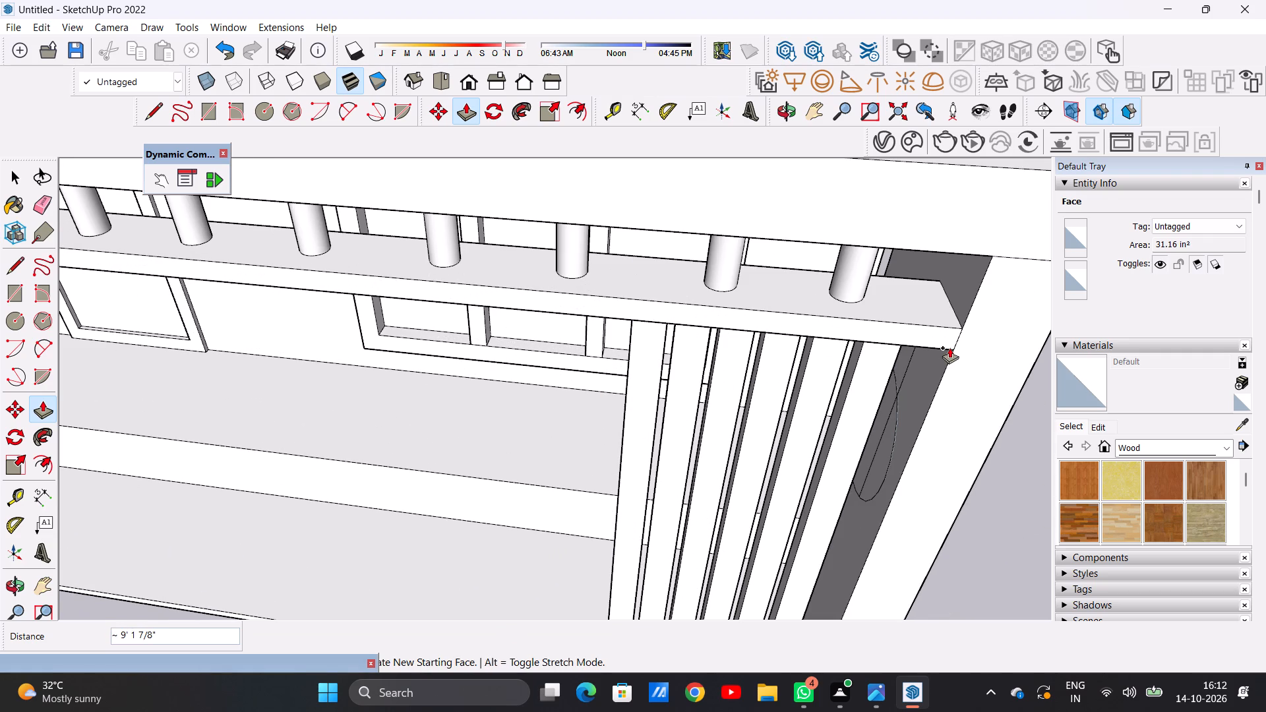
Examine the finished row of posts beneath the baluster beam from the front, near and far.
{"action": "key", "text": "space"}
{"action": "scroll", "coordinate": [450, 430], "scroll_direction": "down", "scroll_amount": 13}
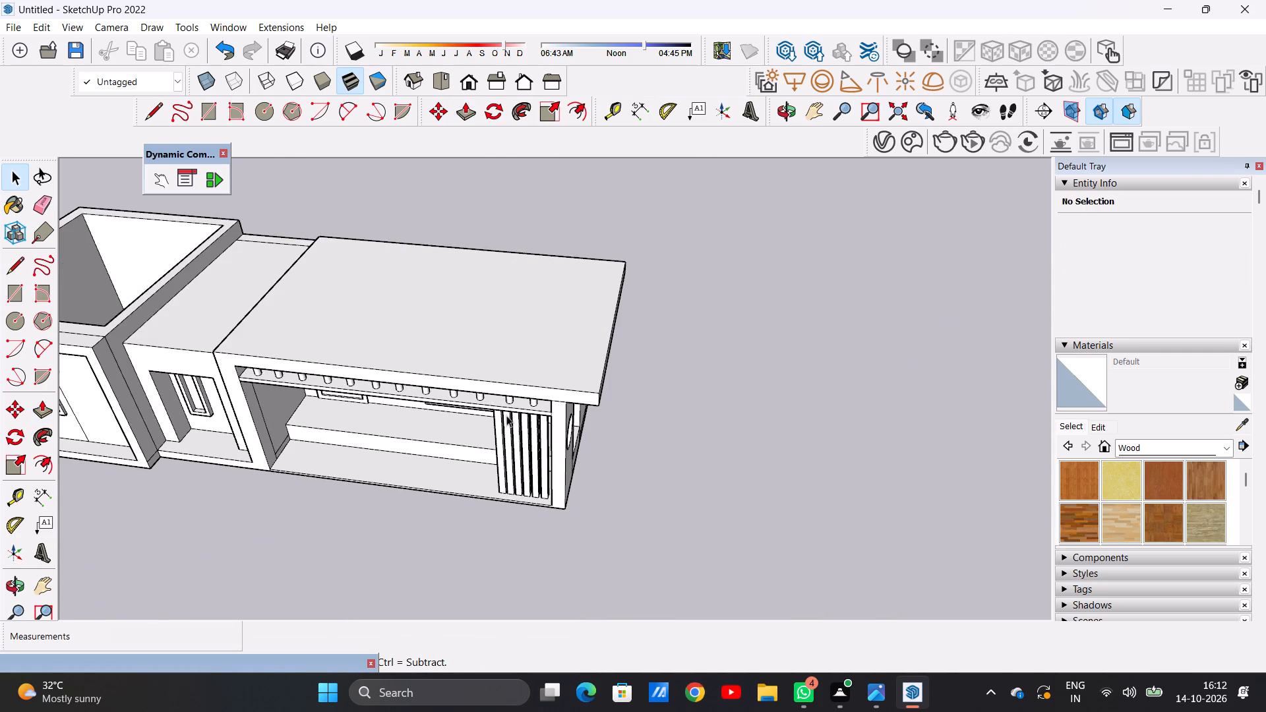
{"action": "middle_click_drag", "start_coordinate": [525, 390], "coordinate": [597, 277]}
{"action": "scroll", "coordinate": [475, 496], "scroll_direction": "down", "scroll_amount": 3}
{"action": "middle_click_drag", "start_coordinate": [502, 514], "coordinate": [495, 417]}
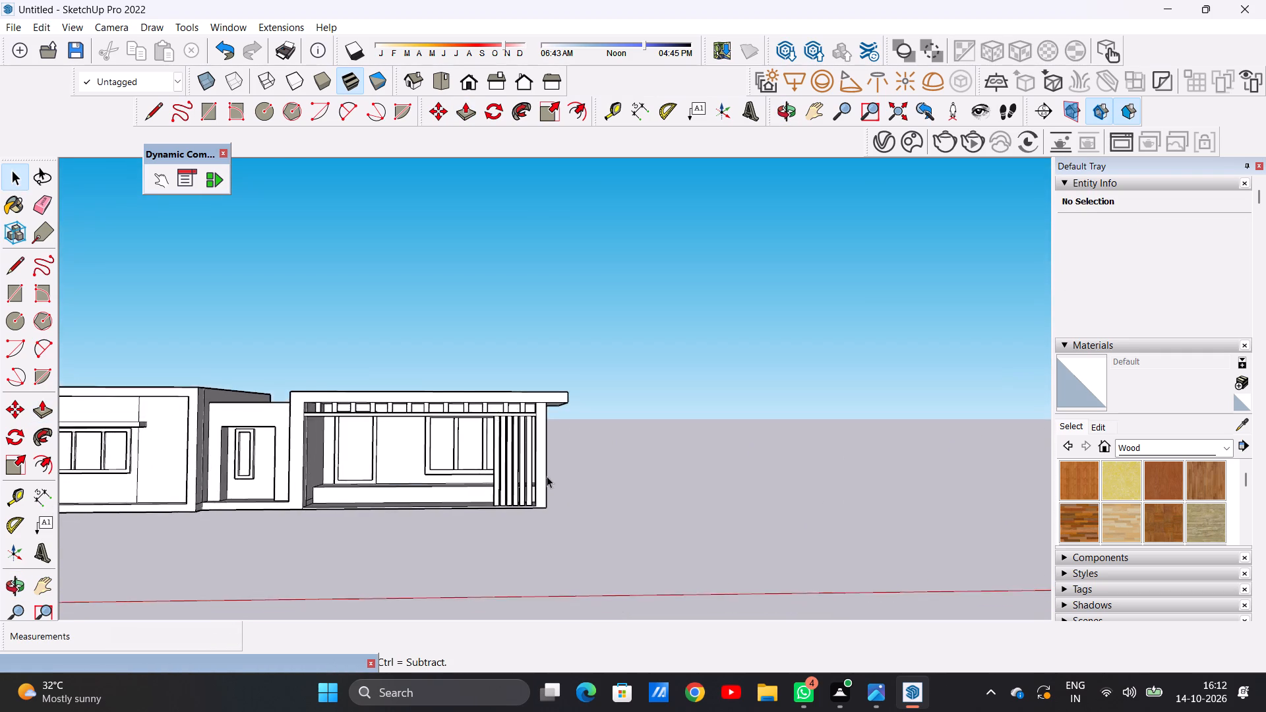
{"action": "scroll", "coordinate": [551, 483], "scroll_direction": "up", "scroll_amount": 4}
{"action": "scroll", "coordinate": [551, 483], "scroll_direction": "down", "scroll_amount": 1}
{"action": "scroll", "coordinate": [551, 483], "scroll_direction": "up", "scroll_amount": 7}
{"action": "scroll", "coordinate": [489, 507], "scroll_direction": "down", "scroll_amount": 10}
{"action": "scroll", "coordinate": [520, 462], "scroll_direction": "up", "scroll_amount": 2}
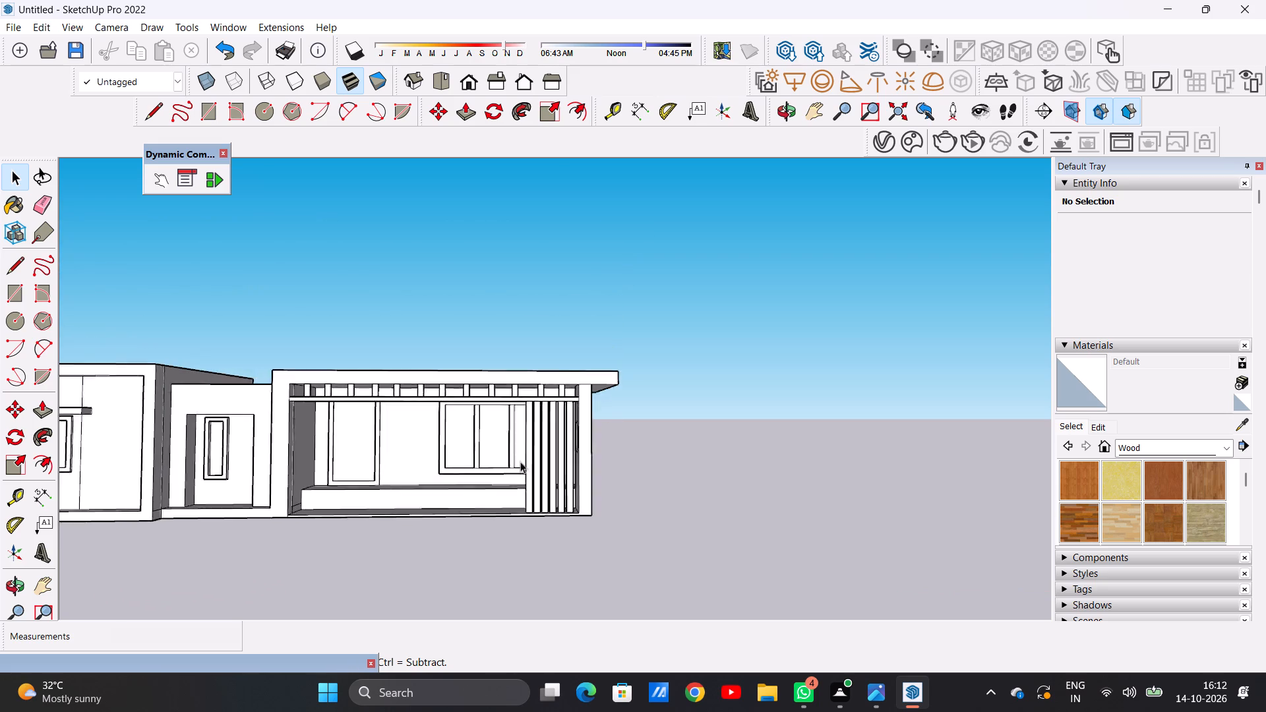
{"action": "scroll", "coordinate": [520, 461], "scroll_direction": "up", "scroll_amount": 6}
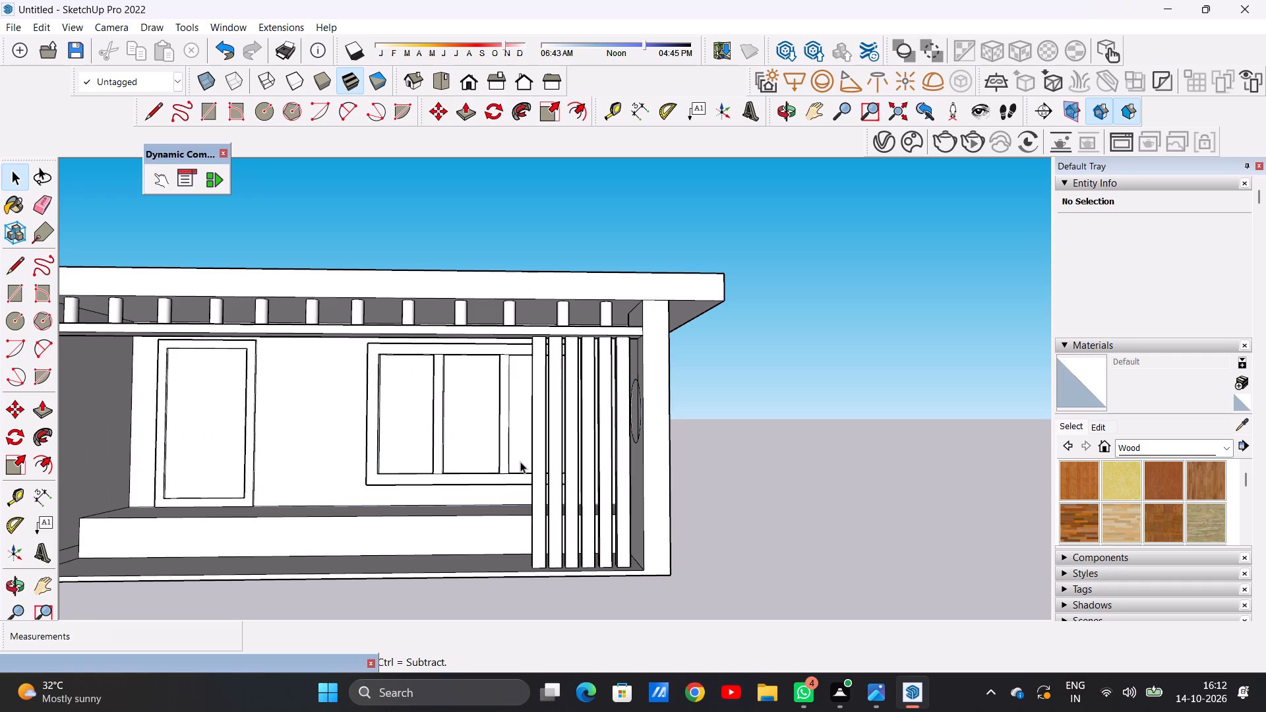
{"action": "scroll", "coordinate": [500, 442], "scroll_direction": "down", "scroll_amount": 9}
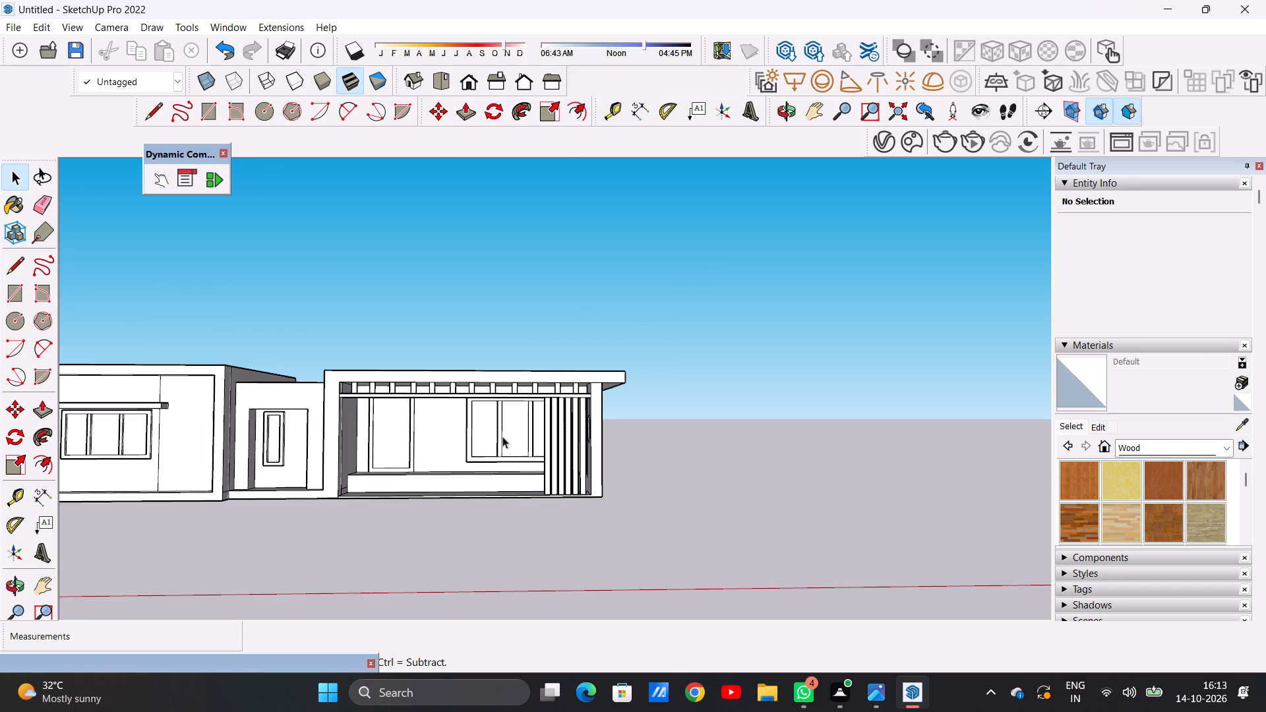
Examine the porch from above, checking the open floor edge between the posts and the opposite side wall.
{"action": "middle_click_drag", "start_coordinate": [470, 417], "coordinate": [467, 571]}
{"action": "scroll", "coordinate": [411, 487], "scroll_direction": "up", "scroll_amount": 1}
{"action": "scroll", "coordinate": [411, 487], "scroll_direction": "down", "scroll_amount": 1}
{"action": "scroll", "coordinate": [411, 487], "scroll_direction": "up", "scroll_amount": 1}
{"action": "scroll", "coordinate": [411, 487], "scroll_direction": "down", "scroll_amount": 1}
{"action": "scroll", "coordinate": [411, 487], "scroll_direction": "up", "scroll_amount": 3}
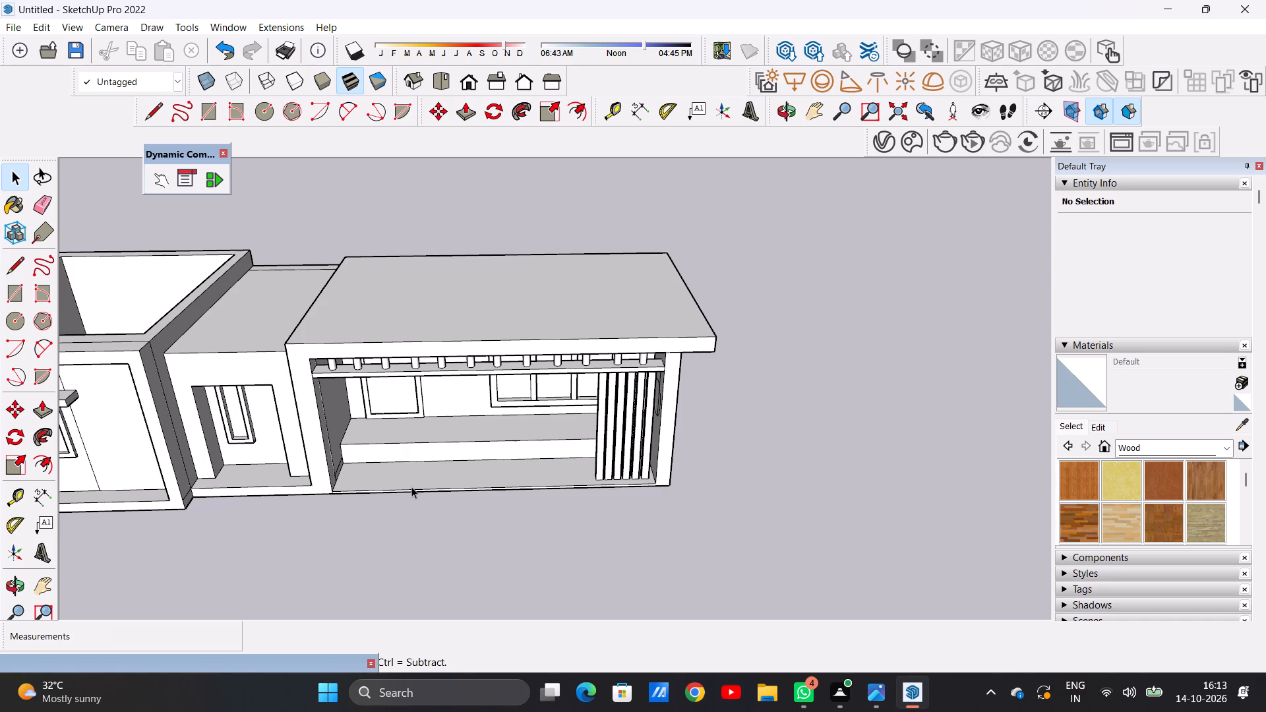
{"action": "scroll", "coordinate": [439, 440], "scroll_direction": "down", "scroll_amount": 8}
{"action": "scroll", "coordinate": [443, 461], "scroll_direction": "up", "scroll_amount": 9}
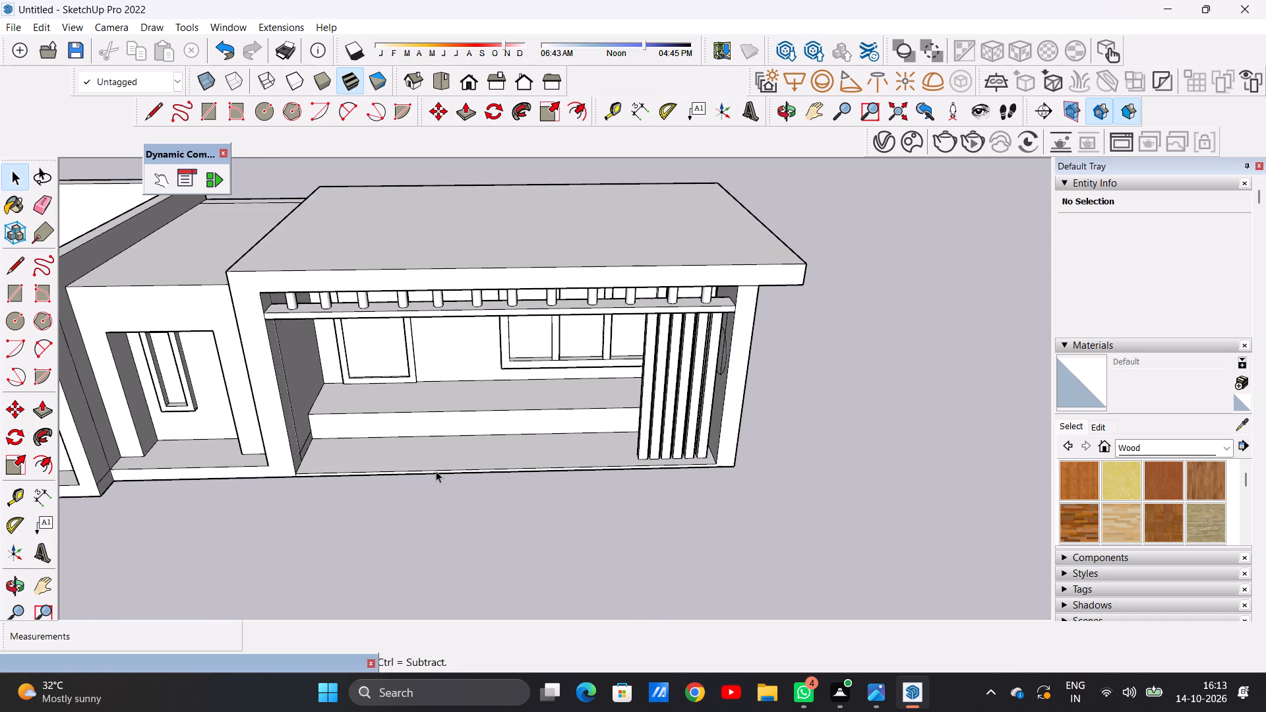
{"action": "middle_click_drag", "start_coordinate": [435, 471], "coordinate": [444, 496]}
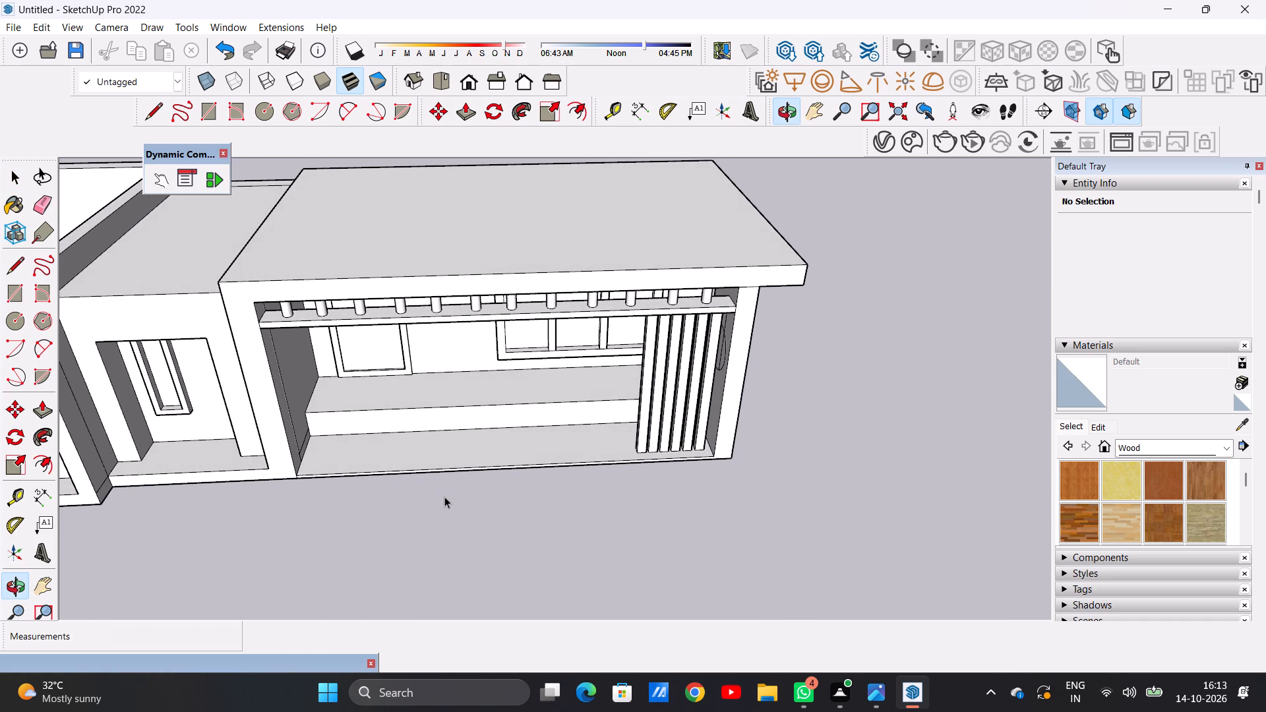
{"action": "scroll", "coordinate": [366, 472], "scroll_direction": "up", "scroll_amount": 7}
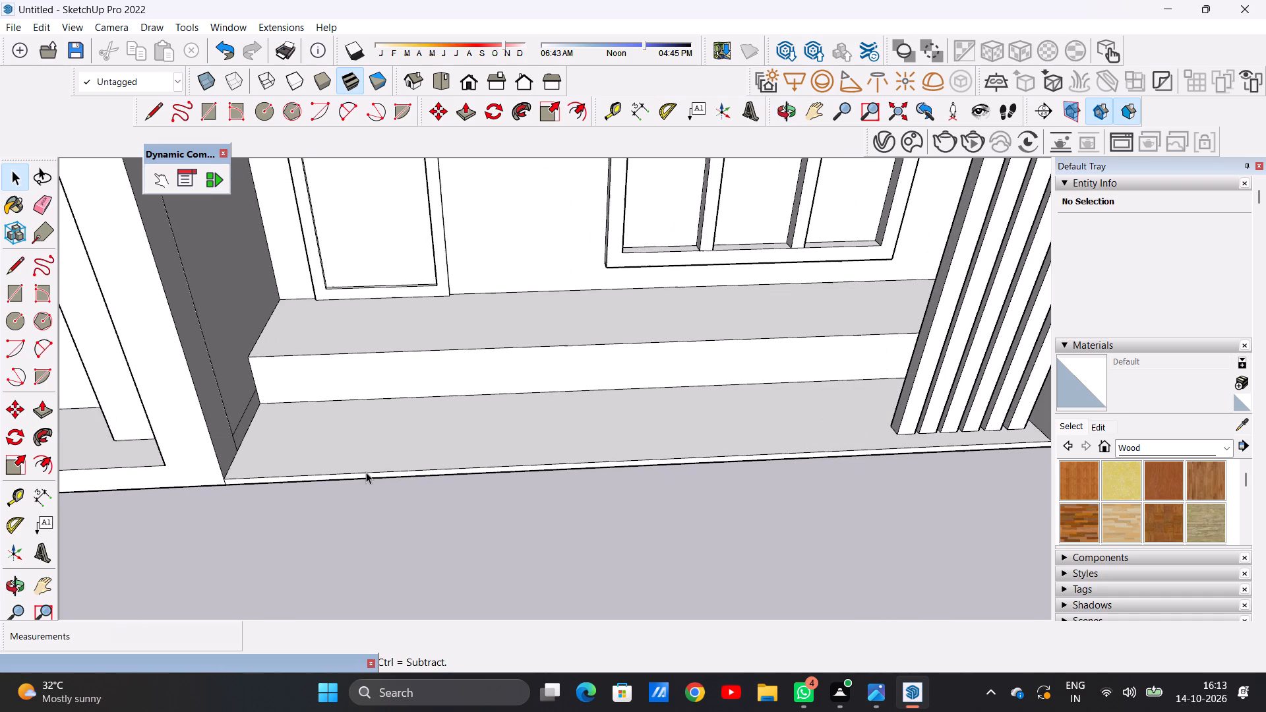
{"action": "scroll", "coordinate": [616, 421], "scroll_direction": "down", "scroll_amount": 7}
{"action": "scroll", "coordinate": [579, 429], "scroll_direction": "up", "scroll_amount": 4}
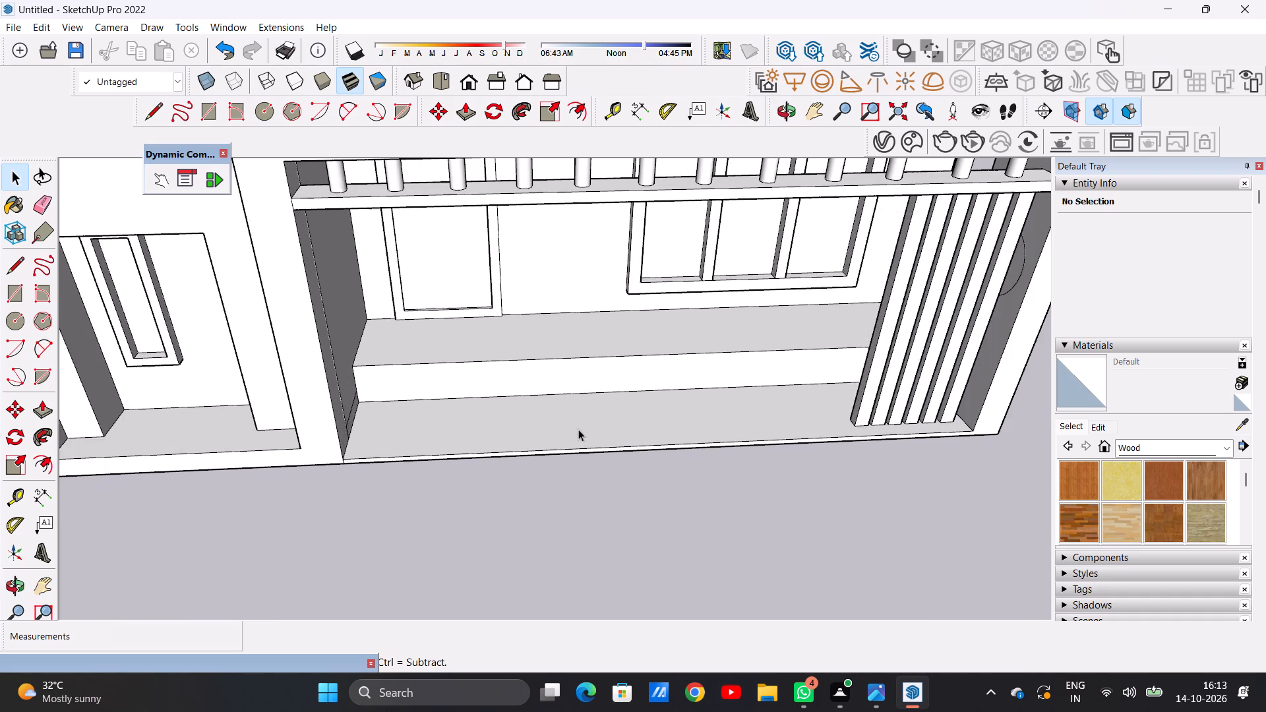
{"action": "middle_click_drag", "start_coordinate": [606, 400], "coordinate": [591, 459]}
{"action": "scroll", "coordinate": [565, 450], "scroll_direction": "down", "scroll_amount": 4}
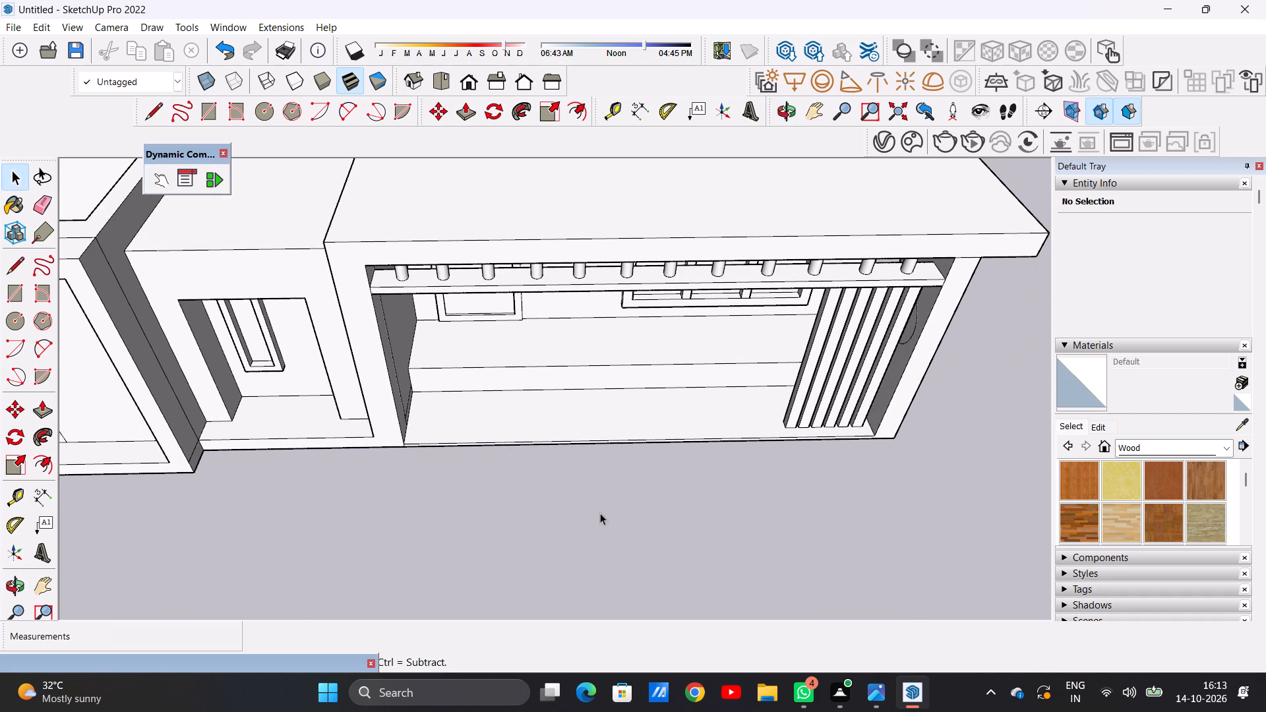
{"action": "scroll", "coordinate": [614, 488], "scroll_direction": "up", "scroll_amount": 6}
{"action": "scroll", "coordinate": [421, 407], "scroll_direction": "down", "scroll_amount": 5}
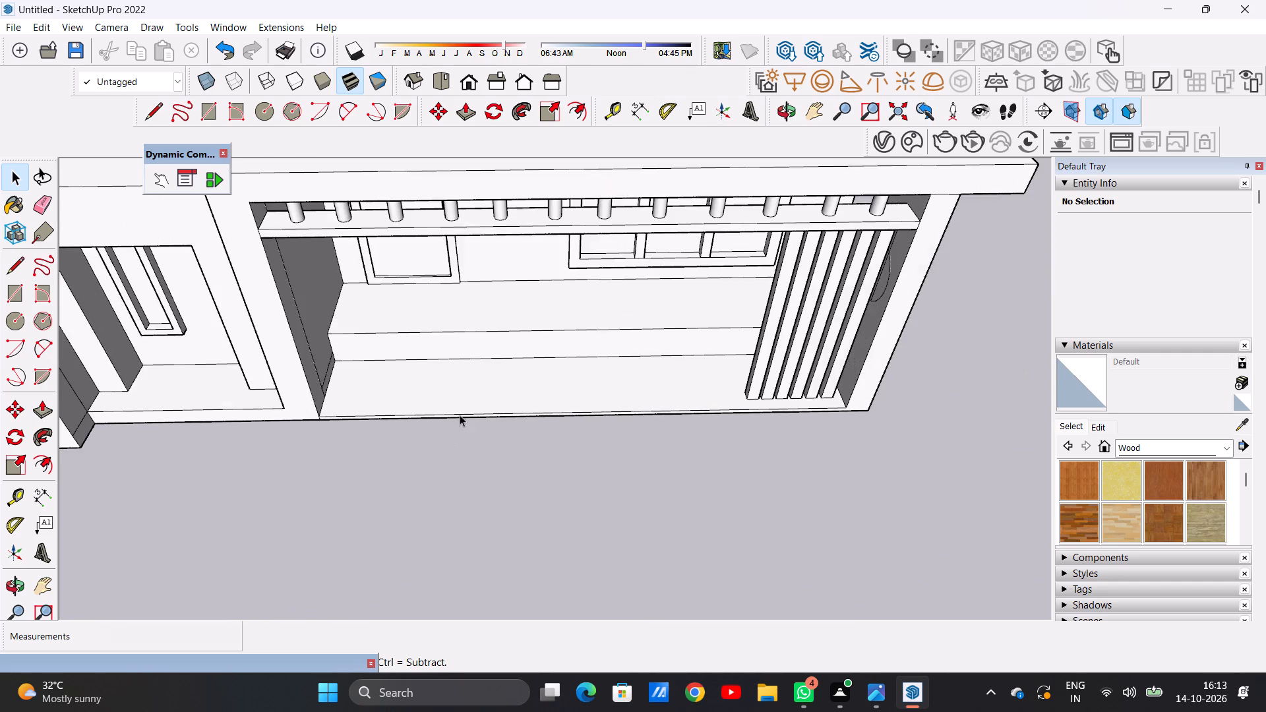
{"action": "middle_click_drag", "start_coordinate": [460, 415], "coordinate": [464, 460]}
{"action": "scroll", "coordinate": [441, 380], "scroll_direction": "up", "scroll_amount": 3}
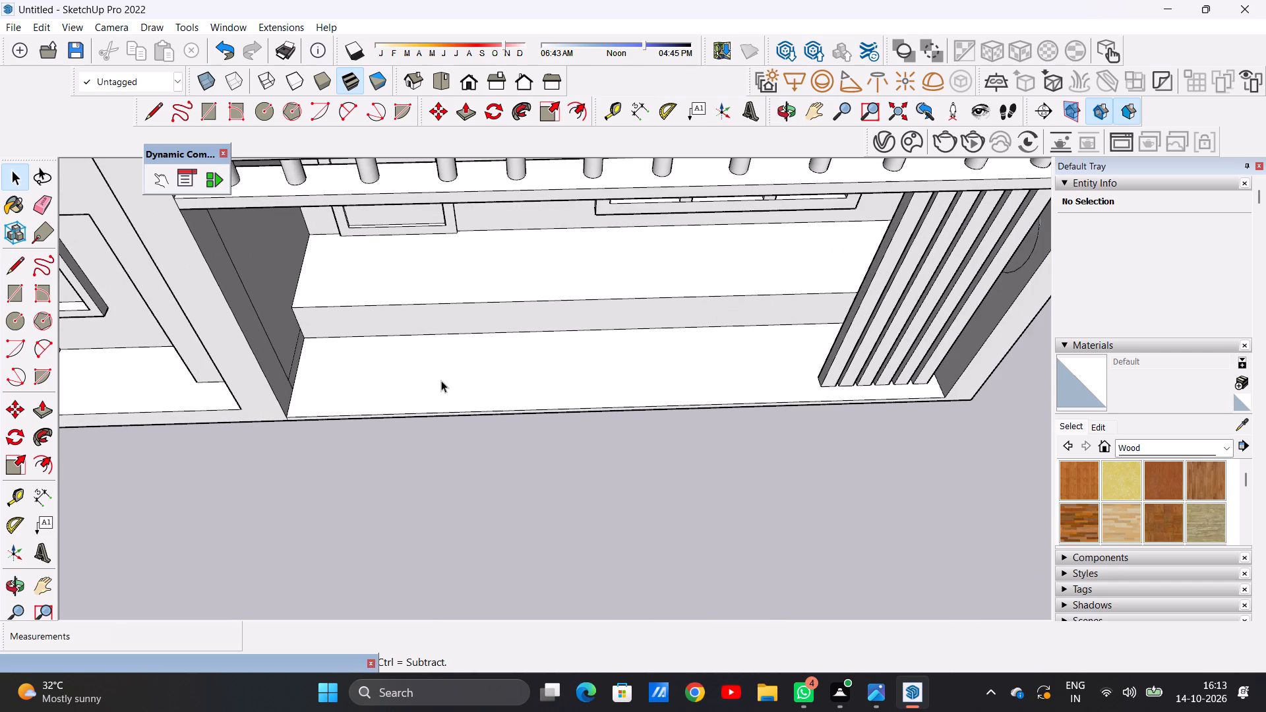
{"action": "scroll", "coordinate": [533, 369], "scroll_direction": "down", "scroll_amount": 5}
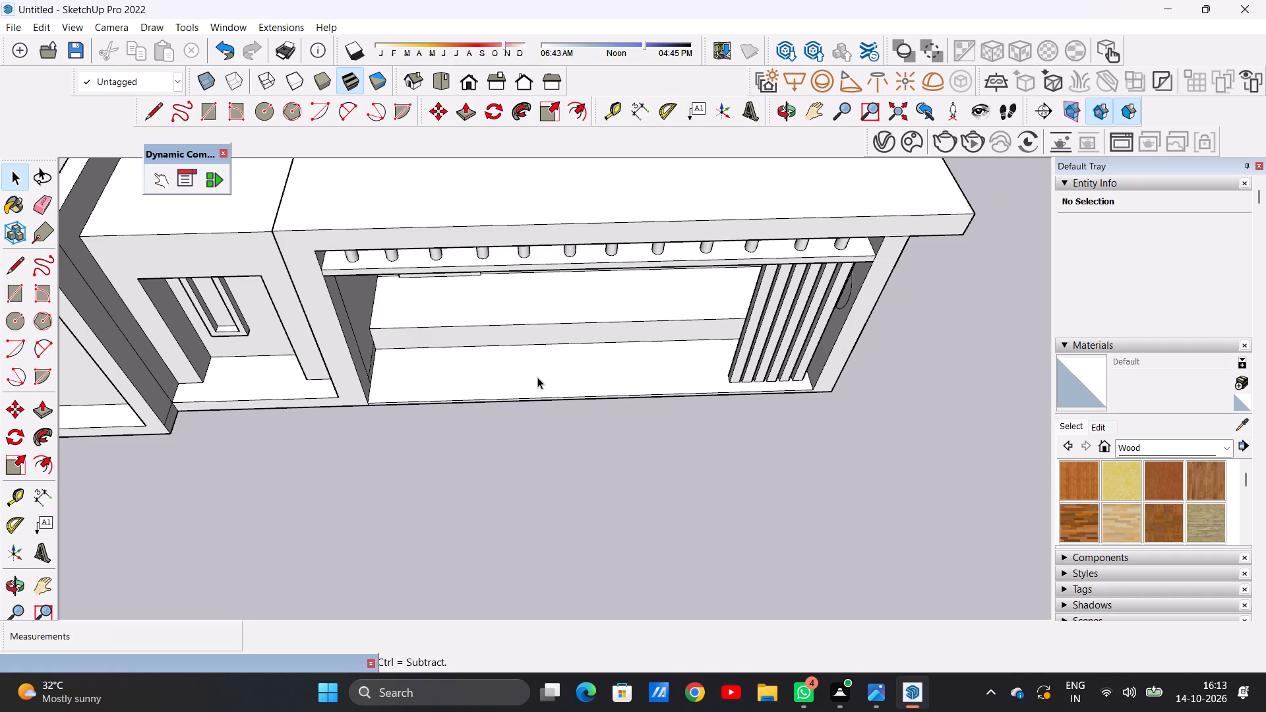
{"action": "scroll", "coordinate": [571, 381], "scroll_direction": "down", "scroll_amount": 2}
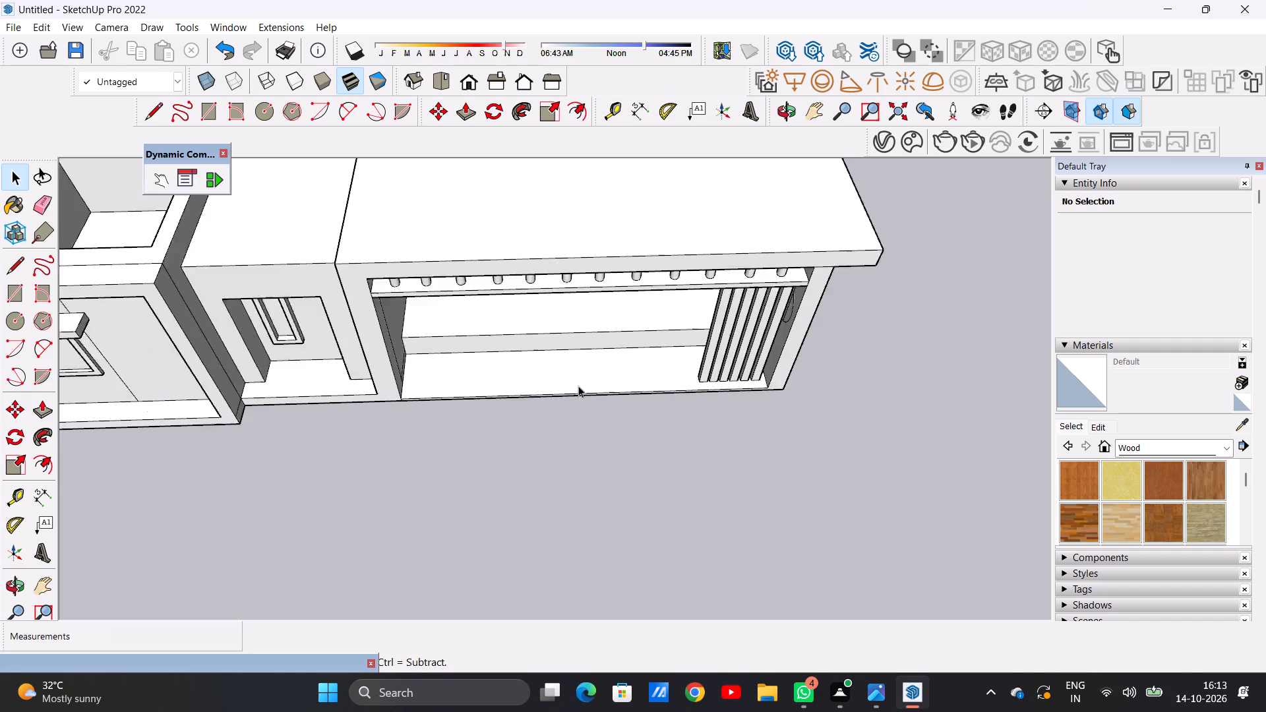
{"action": "scroll", "coordinate": [578, 386], "scroll_direction": "down", "scroll_amount": 4}
{"action": "scroll", "coordinate": [559, 357], "scroll_direction": "up", "scroll_amount": 5}
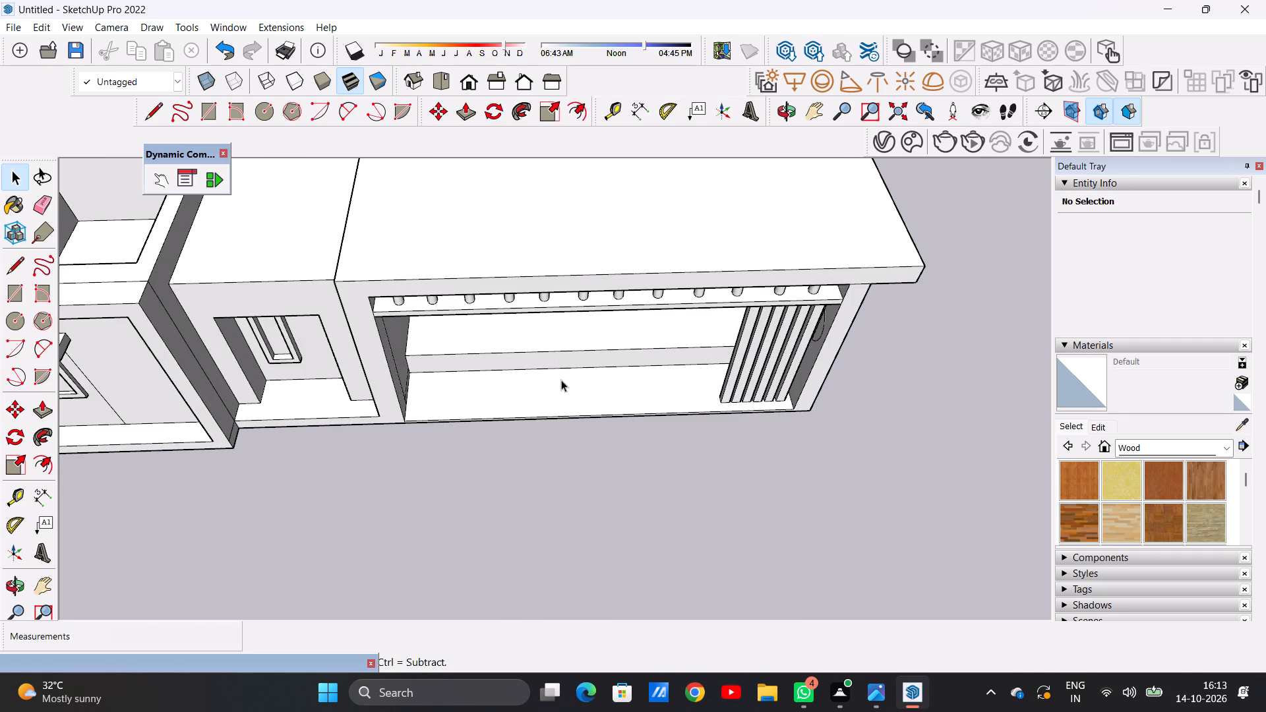
Review the whole front elevation, comparing the porch and its posts with the entrance and the adjoining room.
{"action": "middle_click_drag", "start_coordinate": [560, 405], "coordinate": [562, 268]}
{"action": "middle_click_drag", "start_coordinate": [580, 386], "coordinate": [576, 299]}
{"action": "scroll", "coordinate": [580, 386], "scroll_direction": "up", "scroll_amount": 1}
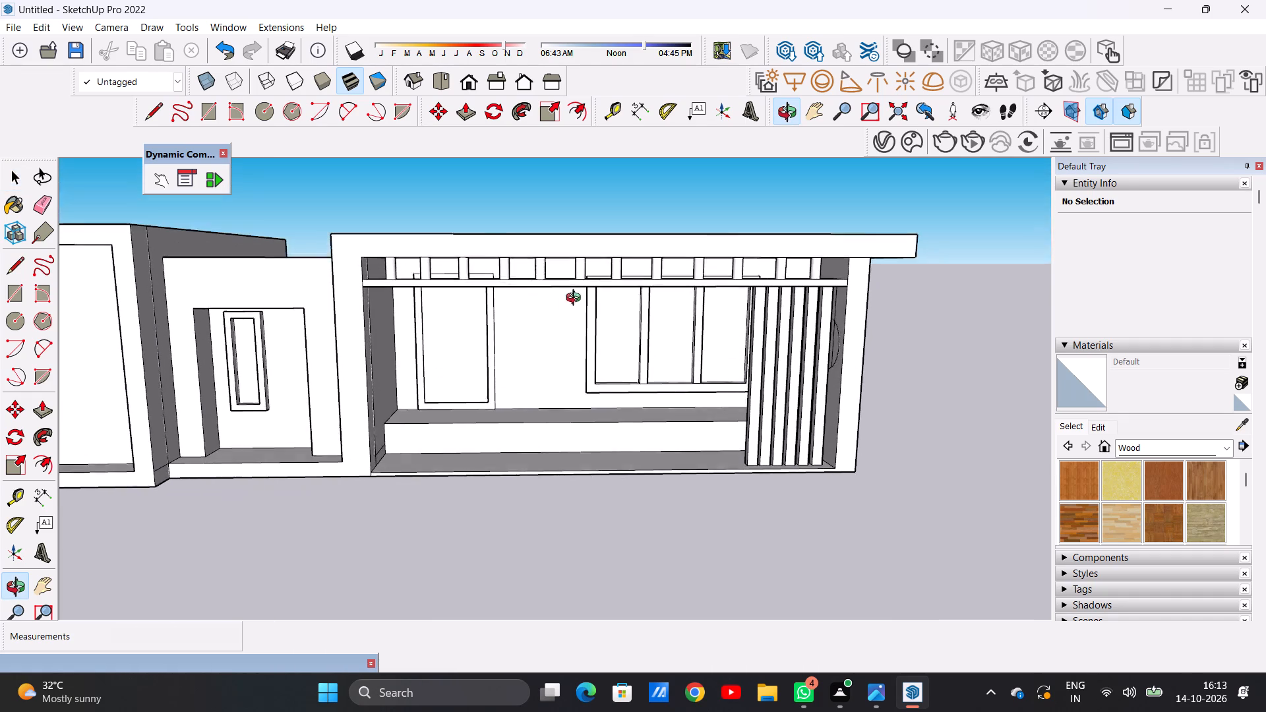
{"action": "middle_click_drag", "start_coordinate": [576, 299], "coordinate": [576, 288]}
{"action": "scroll", "coordinate": [662, 389], "scroll_direction": "down", "scroll_amount": 5}
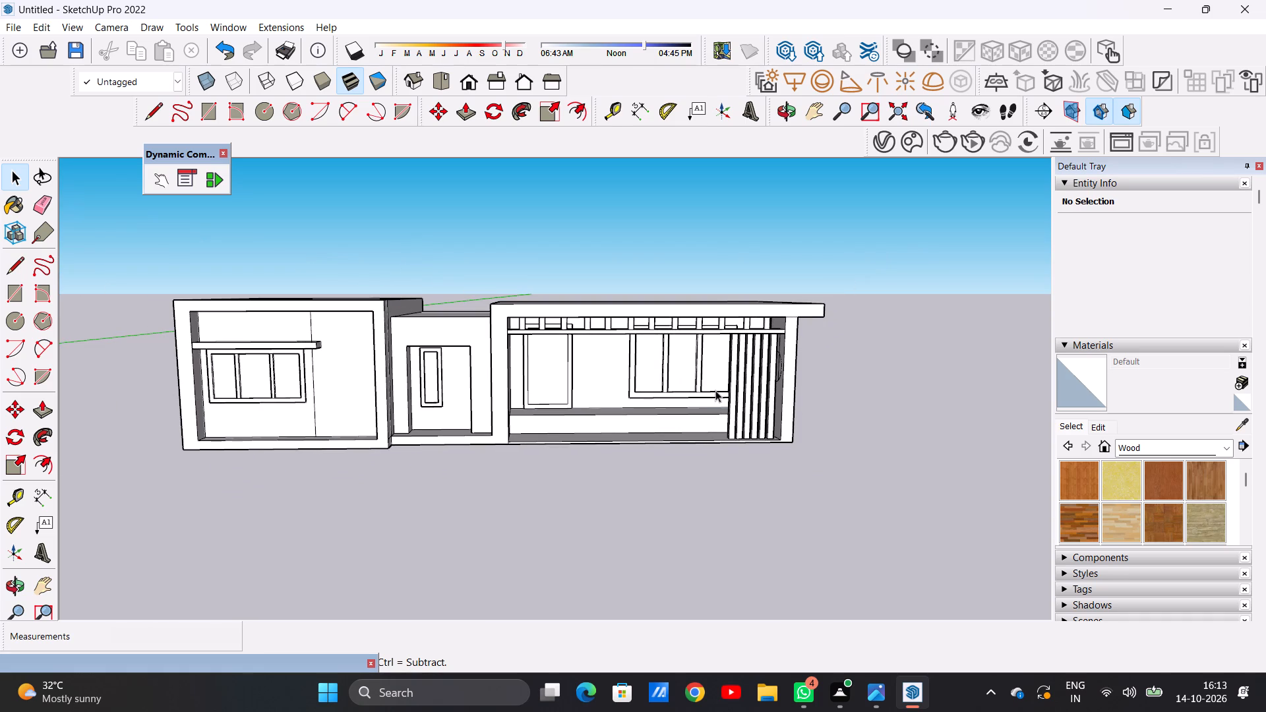
{"action": "scroll", "coordinate": [619, 300], "scroll_direction": "up", "scroll_amount": 9}
{"action": "scroll", "coordinate": [570, 360], "scroll_direction": "down", "scroll_amount": 5}
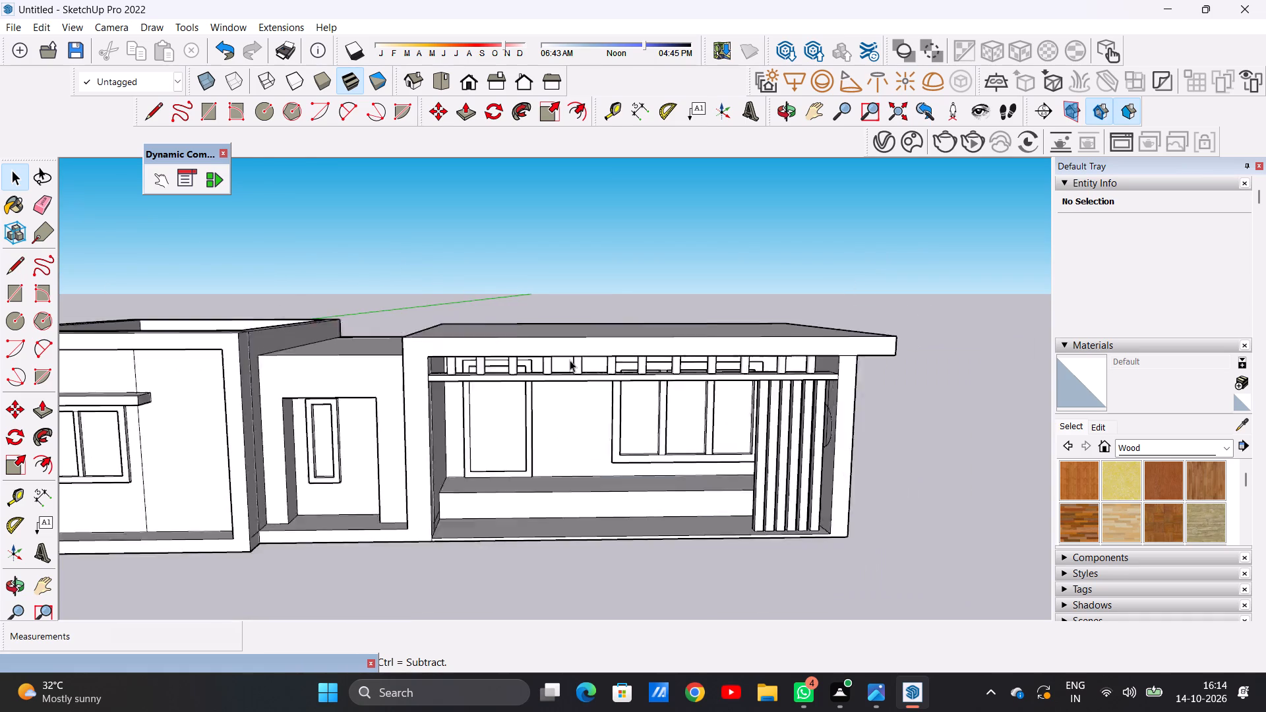
{"action": "scroll", "coordinate": [570, 360], "scroll_direction": "down", "scroll_amount": 2}
{"action": "scroll", "coordinate": [570, 360], "scroll_direction": "up", "scroll_amount": 1}
{"action": "middle_click_drag", "start_coordinate": [564, 409], "coordinate": [566, 516]}
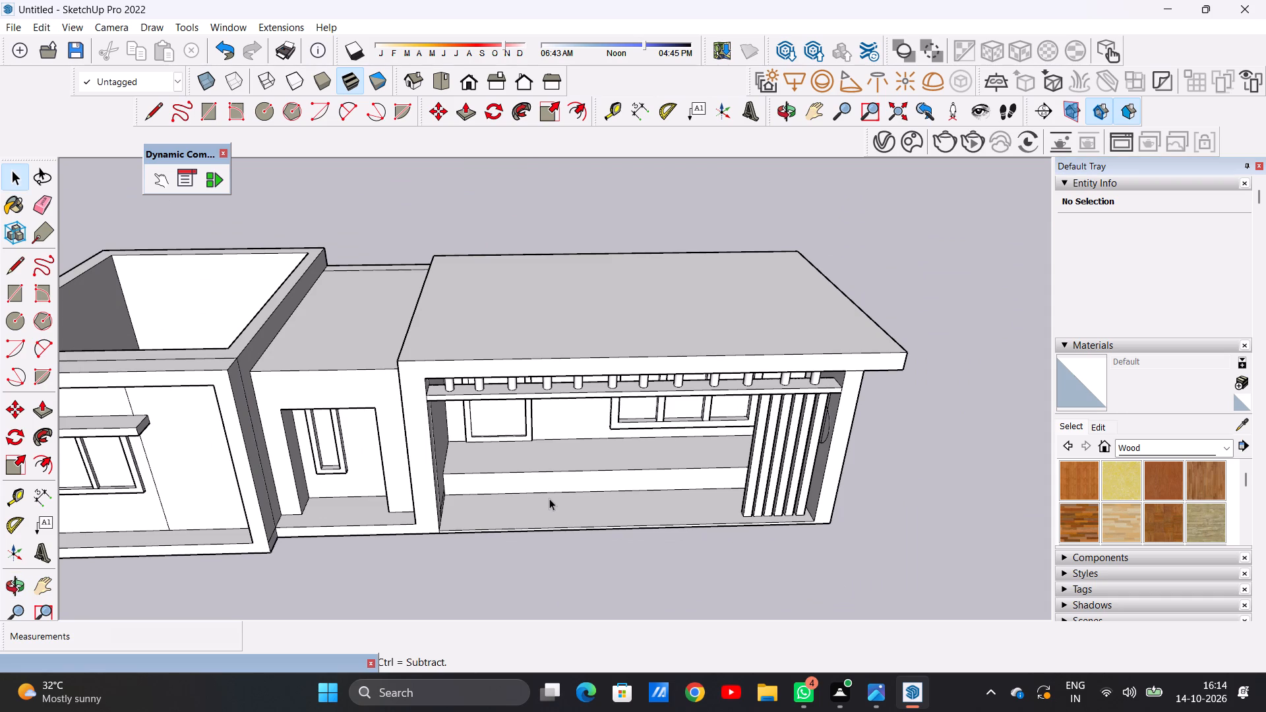
Inspect the porch floor, its raised step and the side wall opposite the posts at close range.
{"action": "scroll", "coordinate": [600, 479], "scroll_direction": "down", "scroll_amount": 3}
{"action": "scroll", "coordinate": [602, 495], "scroll_direction": "up", "scroll_amount": 7}
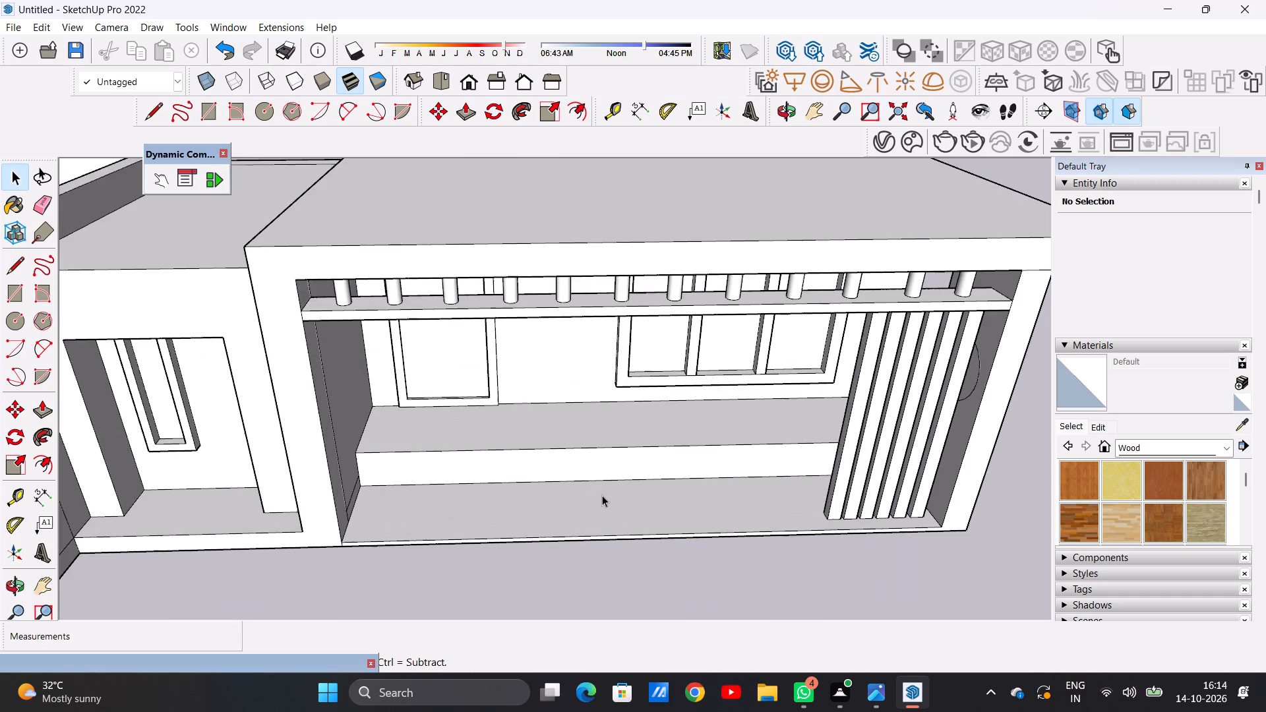
{"action": "scroll", "coordinate": [602, 495], "scroll_direction": "up", "scroll_amount": 3}
{"action": "middle_click_drag", "start_coordinate": [595, 529], "coordinate": [602, 594]}
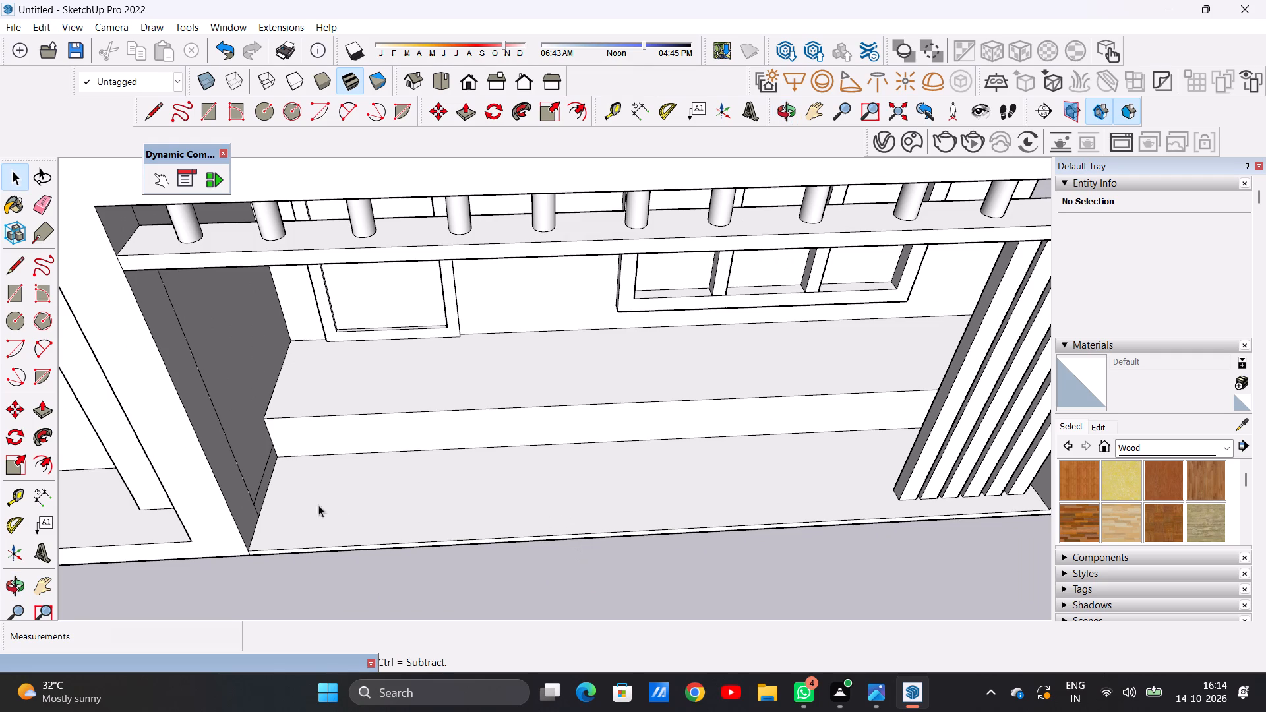
{"action": "scroll", "coordinate": [267, 474], "scroll_direction": "up", "scroll_amount": 11}
{"action": "scroll", "coordinate": [603, 486], "scroll_direction": "down", "scroll_amount": 4}
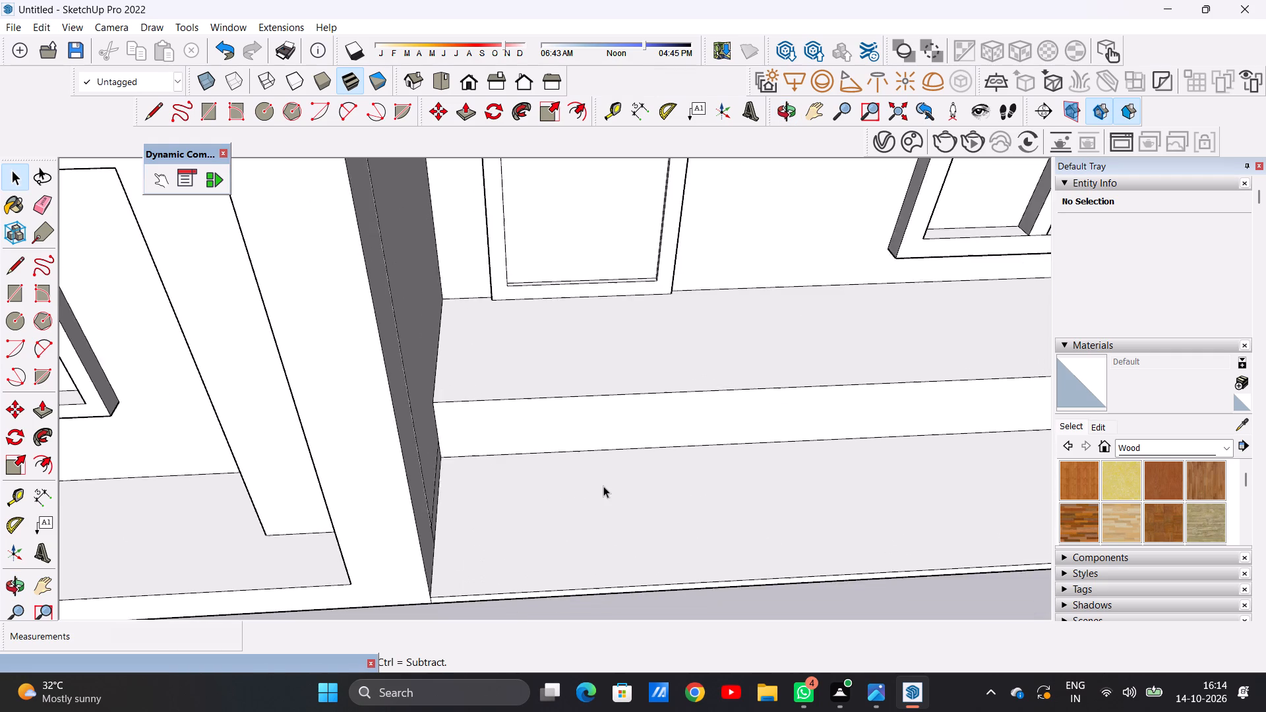
{"action": "scroll", "coordinate": [603, 486], "scroll_direction": "down", "scroll_amount": 7}
{"action": "scroll", "coordinate": [323, 406], "scroll_direction": "up", "scroll_amount": 5}
{"action": "scroll", "coordinate": [304, 406], "scroll_direction": "down", "scroll_amount": 2}
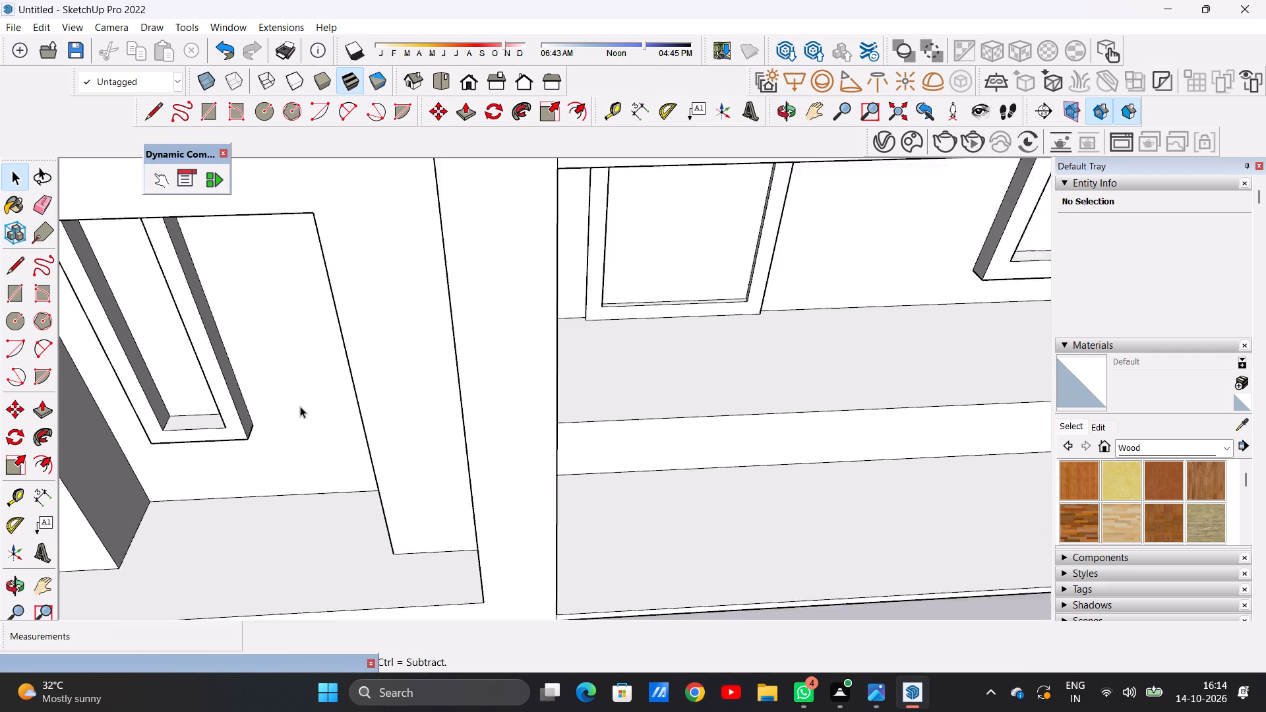
{"action": "scroll", "coordinate": [300, 406], "scroll_direction": "down", "scroll_amount": 8}
{"action": "scroll", "coordinate": [524, 436], "scroll_direction": "up", "scroll_amount": 5}
{"action": "middle_click_drag", "start_coordinate": [551, 440], "coordinate": [534, 441]}
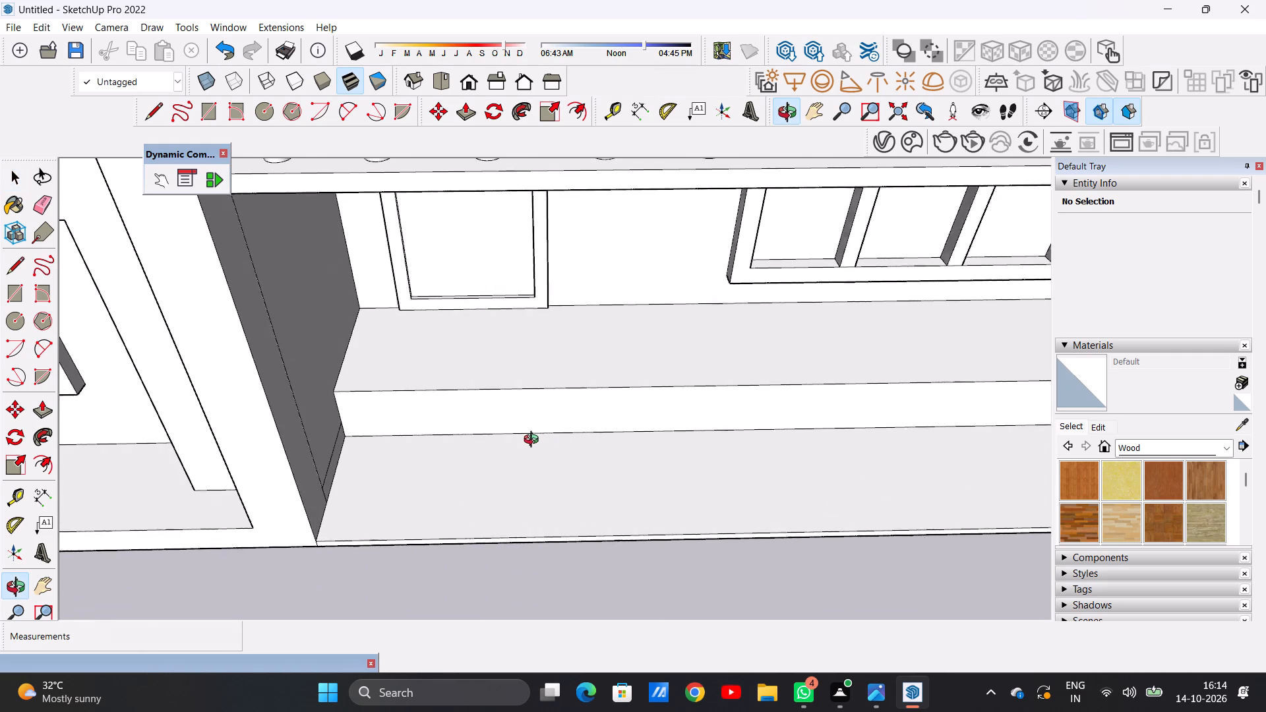
{"action": "middle_click_drag", "start_coordinate": [534, 441], "coordinate": [541, 502]}
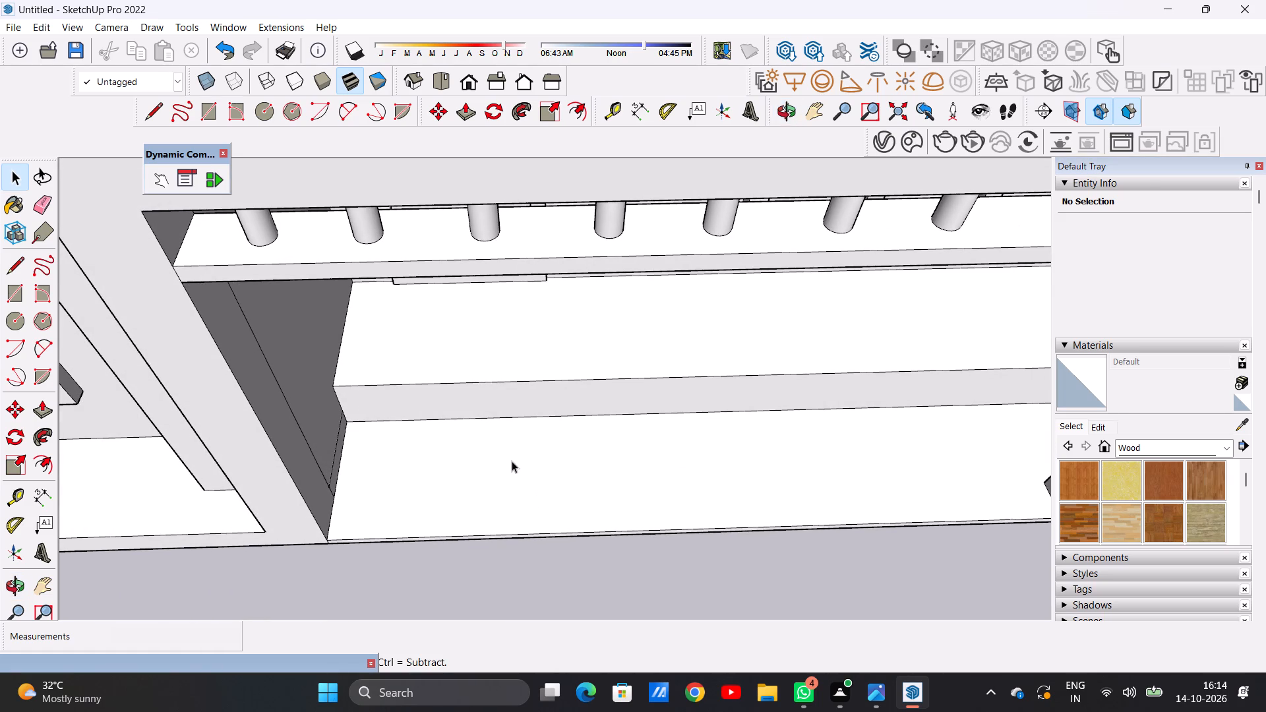
{"action": "scroll", "coordinate": [510, 400], "scroll_direction": "down", "scroll_amount": 4}
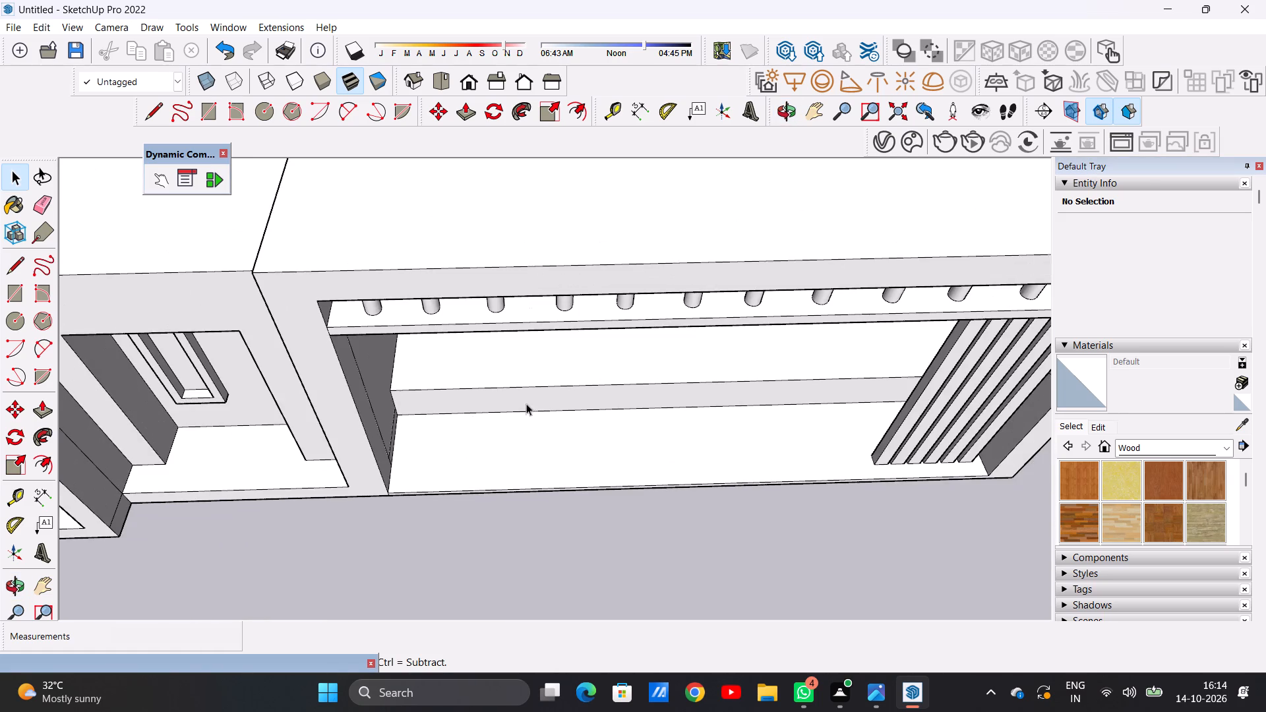
{"action": "scroll", "coordinate": [618, 461], "scroll_direction": "up", "scroll_amount": 6}
{"action": "middle_click_drag", "start_coordinate": [613, 470], "coordinate": [597, 454]}
{"action": "scroll", "coordinate": [625, 446], "scroll_direction": "down", "scroll_amount": 8}
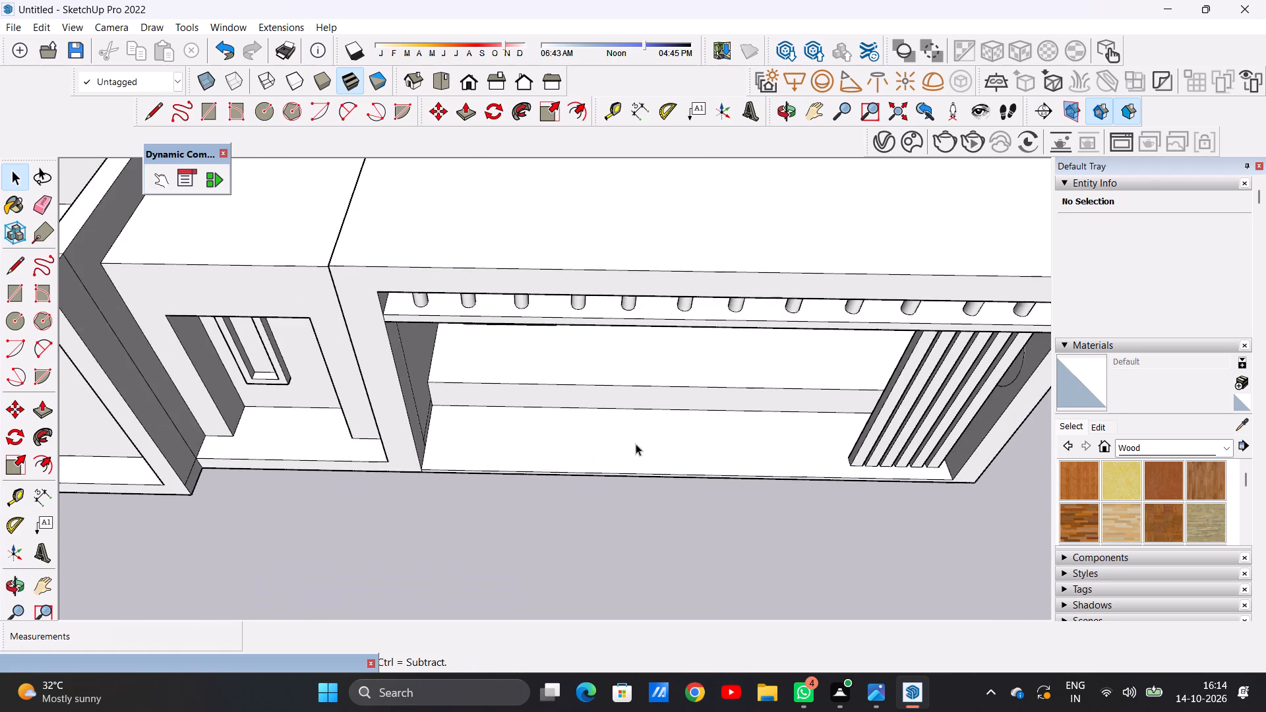
{"action": "middle_click_drag", "start_coordinate": [636, 444], "coordinate": [644, 471]}
{"action": "scroll", "coordinate": [644, 471], "scroll_direction": "up", "scroll_amount": 4}
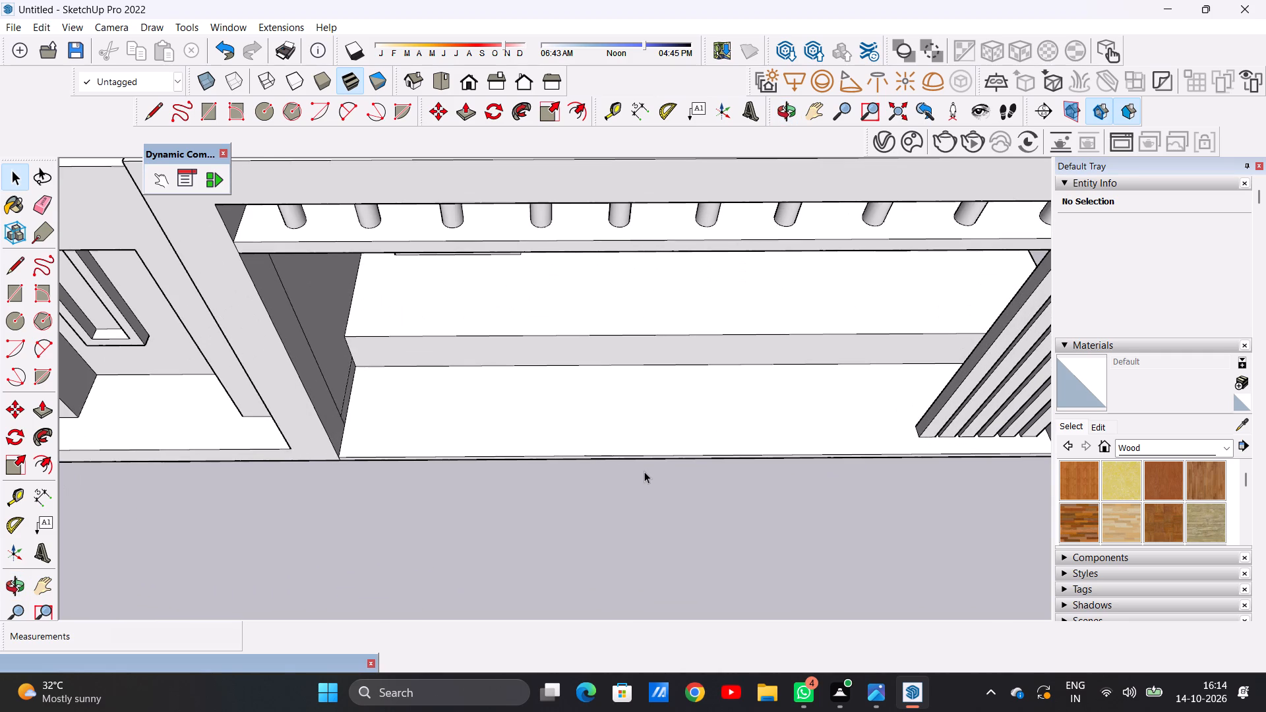
{"action": "scroll", "coordinate": [644, 471], "scroll_direction": "up", "scroll_amount": 2}
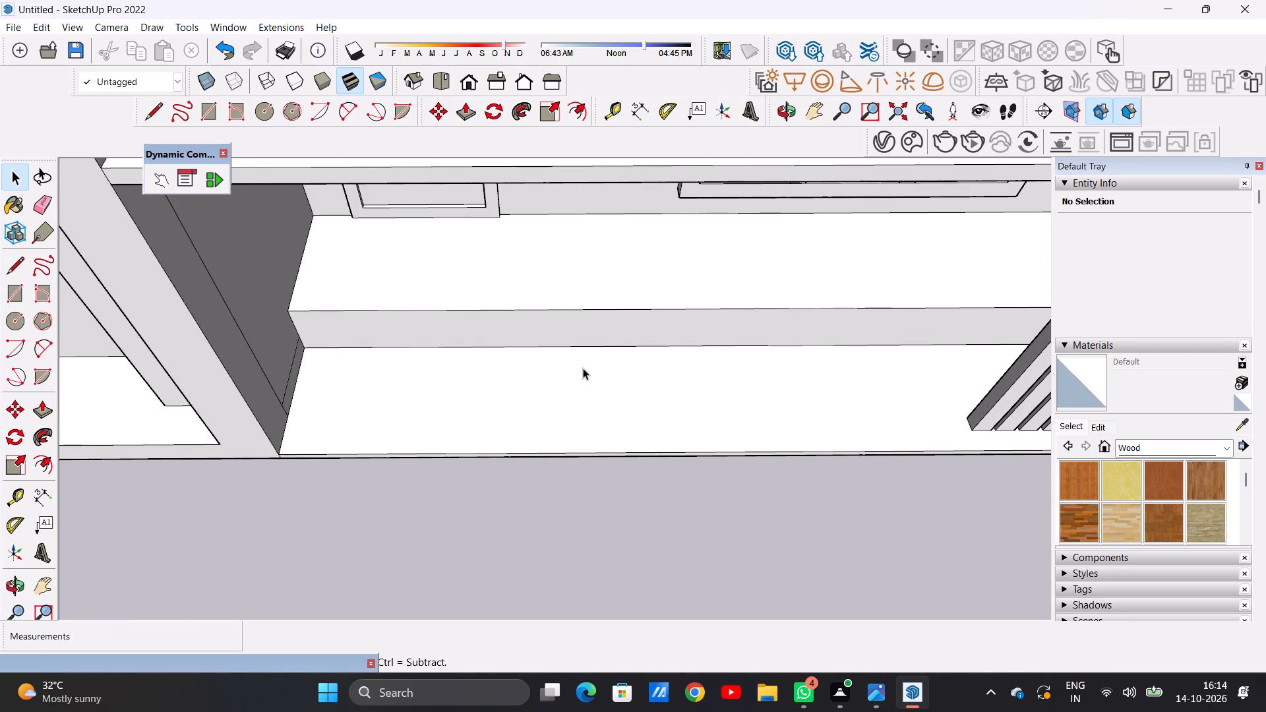
{"action": "scroll", "coordinate": [583, 368], "scroll_direction": "down", "scroll_amount": 2}
{"action": "scroll", "coordinate": [601, 389], "scroll_direction": "up", "scroll_amount": 4}
{"action": "middle_click_drag", "start_coordinate": [601, 417], "coordinate": [593, 362]}
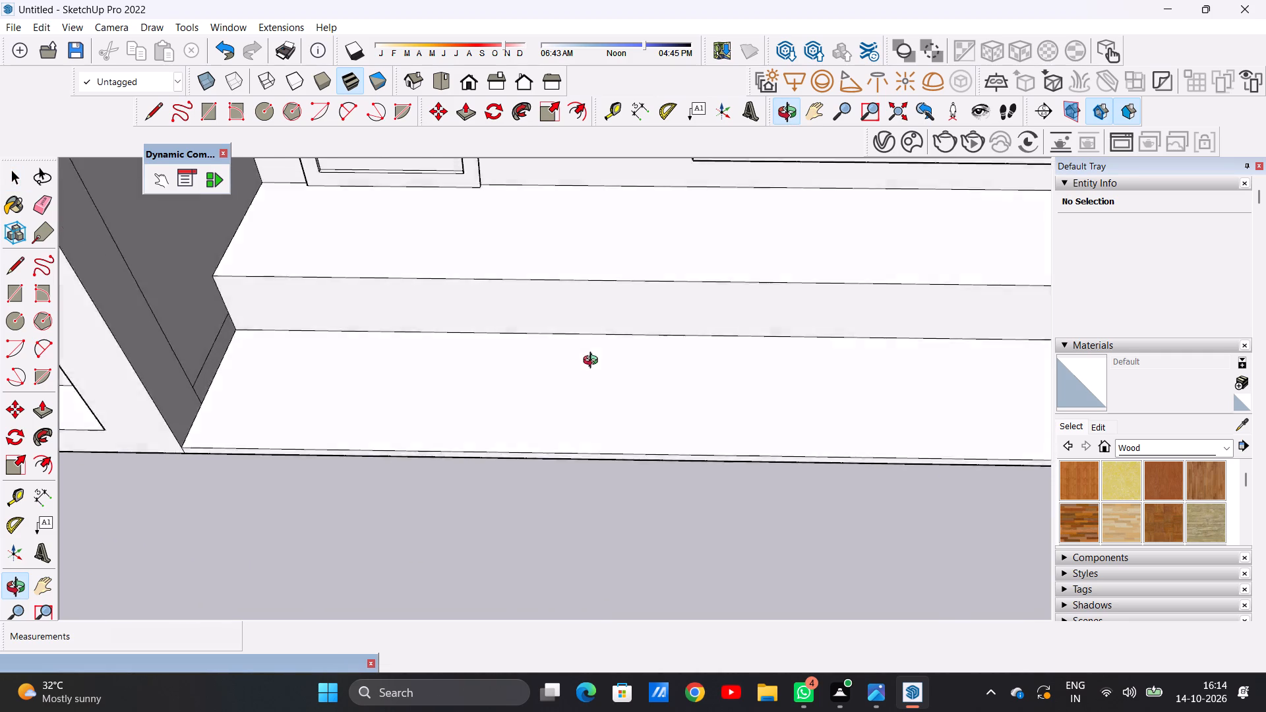
{"action": "middle_click_drag", "start_coordinate": [593, 362], "coordinate": [620, 397]}
{"action": "scroll", "coordinate": [554, 355], "scroll_direction": "down", "scroll_amount": 5}
{"action": "scroll", "coordinate": [554, 354], "scroll_direction": "up", "scroll_amount": 2}
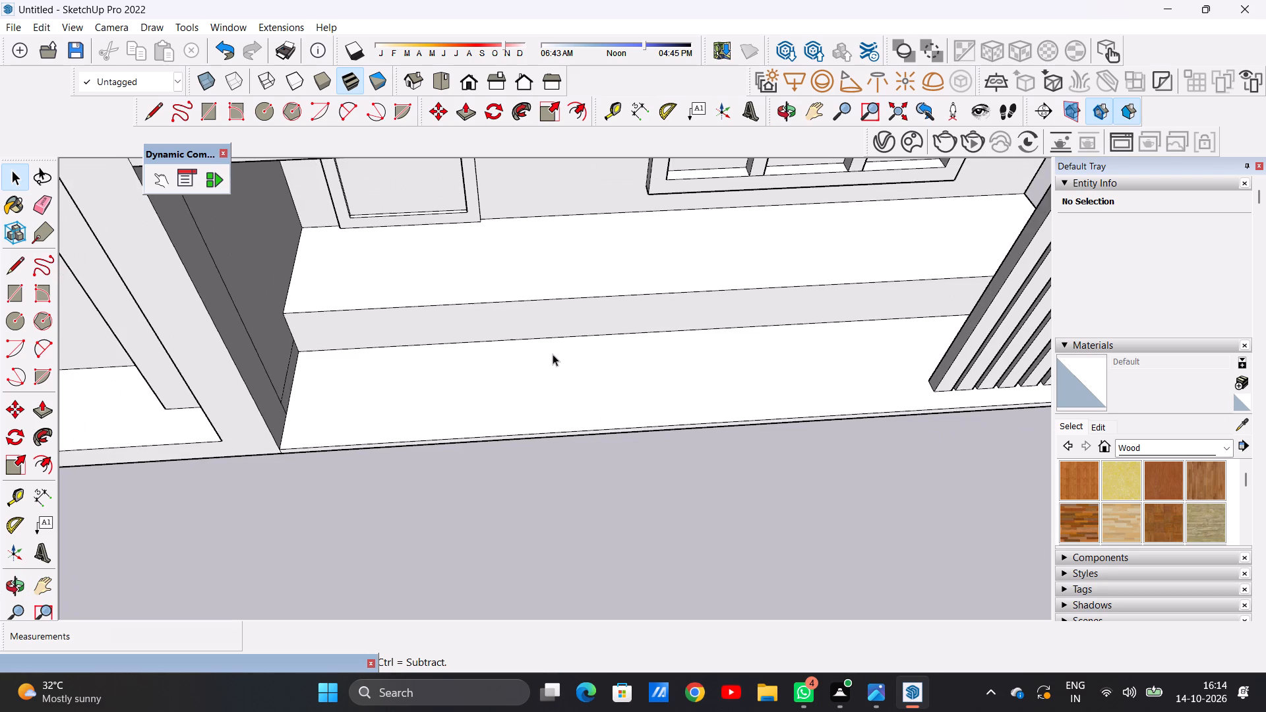
{"action": "scroll", "coordinate": [535, 351], "scroll_direction": "down", "scroll_amount": 6}
{"action": "middle_click_drag", "start_coordinate": [562, 396], "coordinate": [544, 368]}
{"action": "scroll", "coordinate": [544, 368], "scroll_direction": "up", "scroll_amount": 3}
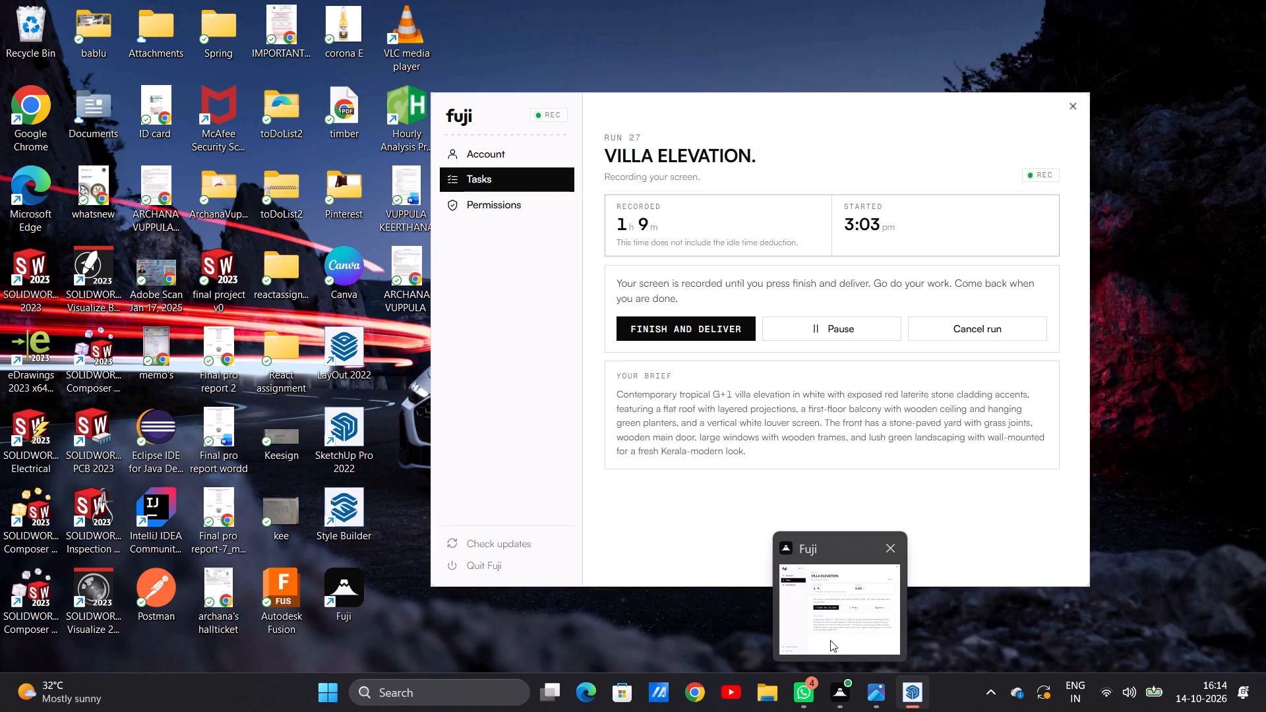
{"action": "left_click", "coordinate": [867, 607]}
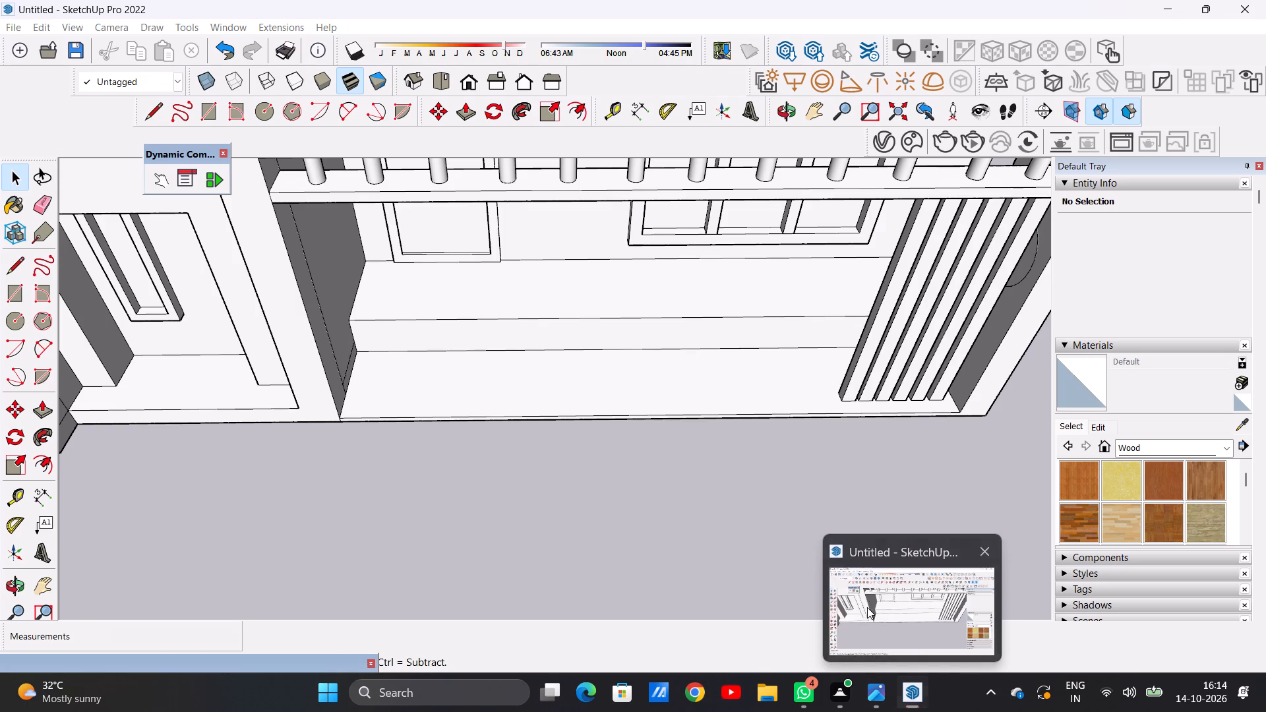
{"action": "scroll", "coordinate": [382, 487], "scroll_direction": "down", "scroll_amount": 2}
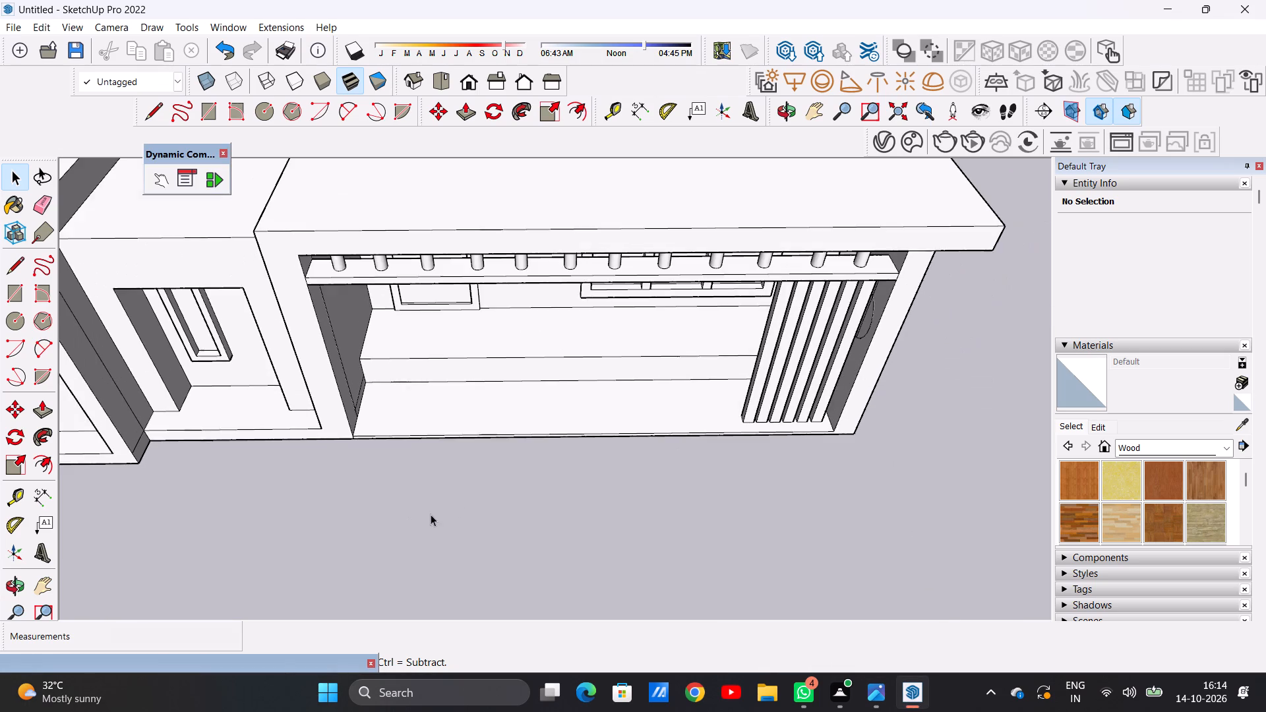
Examine the porch floor and its raised step from above and from the front, near and far.
{"action": "scroll", "coordinate": [431, 514], "scroll_direction": "down", "scroll_amount": 2}
{"action": "scroll", "coordinate": [522, 520], "scroll_direction": "down", "scroll_amount": 1}
{"action": "scroll", "coordinate": [336, 441], "scroll_direction": "up", "scroll_amount": 6}
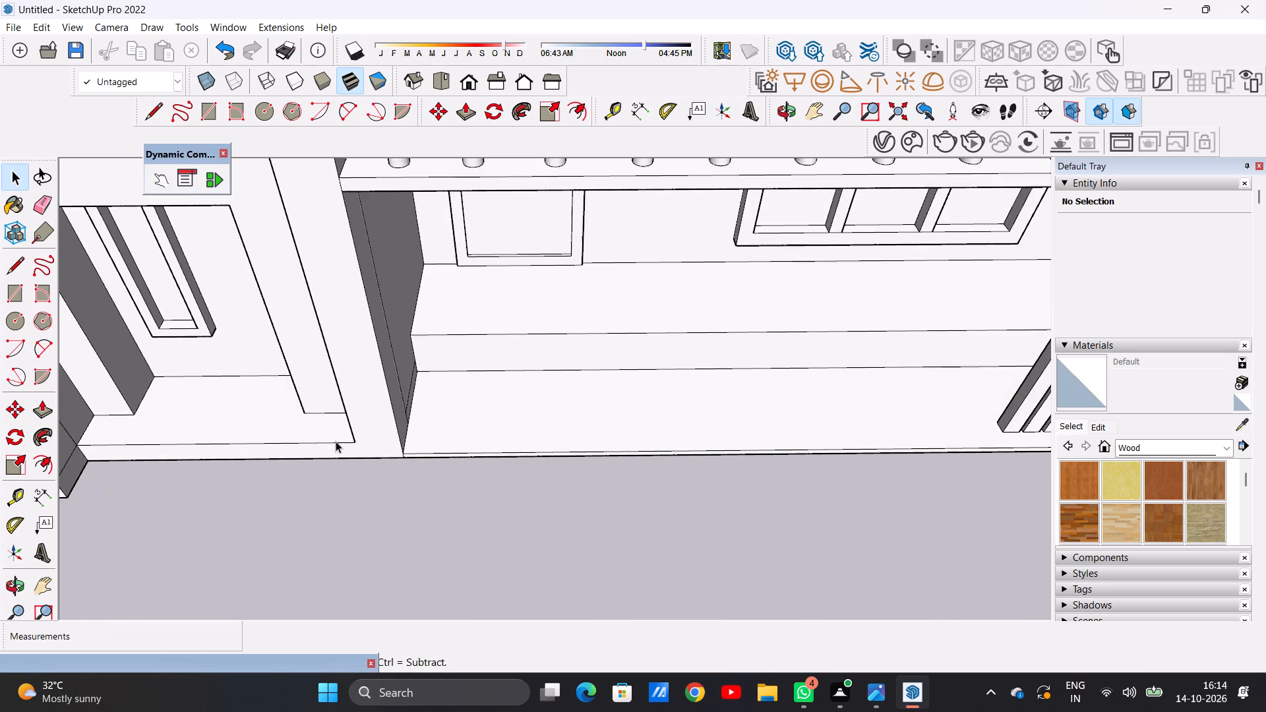
{"action": "middle_click_drag", "start_coordinate": [442, 485], "coordinate": [438, 463]}
{"action": "scroll", "coordinate": [433, 461], "scroll_direction": "down", "scroll_amount": 4}
{"action": "scroll", "coordinate": [527, 437], "scroll_direction": "up", "scroll_amount": 7}
{"action": "middle_click_drag", "start_coordinate": [489, 470], "coordinate": [495, 419]}
{"action": "scroll", "coordinate": [493, 434], "scroll_direction": "down", "scroll_amount": 9}
{"action": "scroll", "coordinate": [551, 372], "scroll_direction": "up", "scroll_amount": 10}
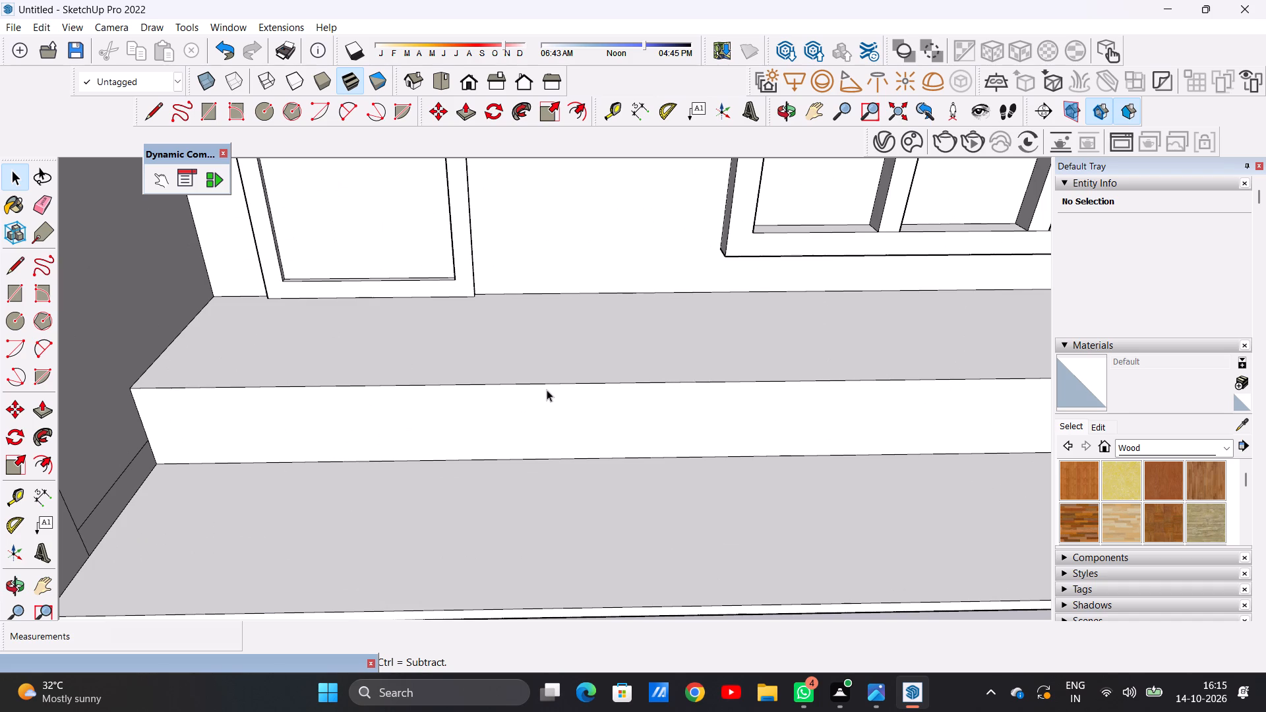
{"action": "scroll", "coordinate": [329, 369], "scroll_direction": "down", "scroll_amount": 8}
{"action": "scroll", "coordinate": [419, 400], "scroll_direction": "up", "scroll_amount": 4}
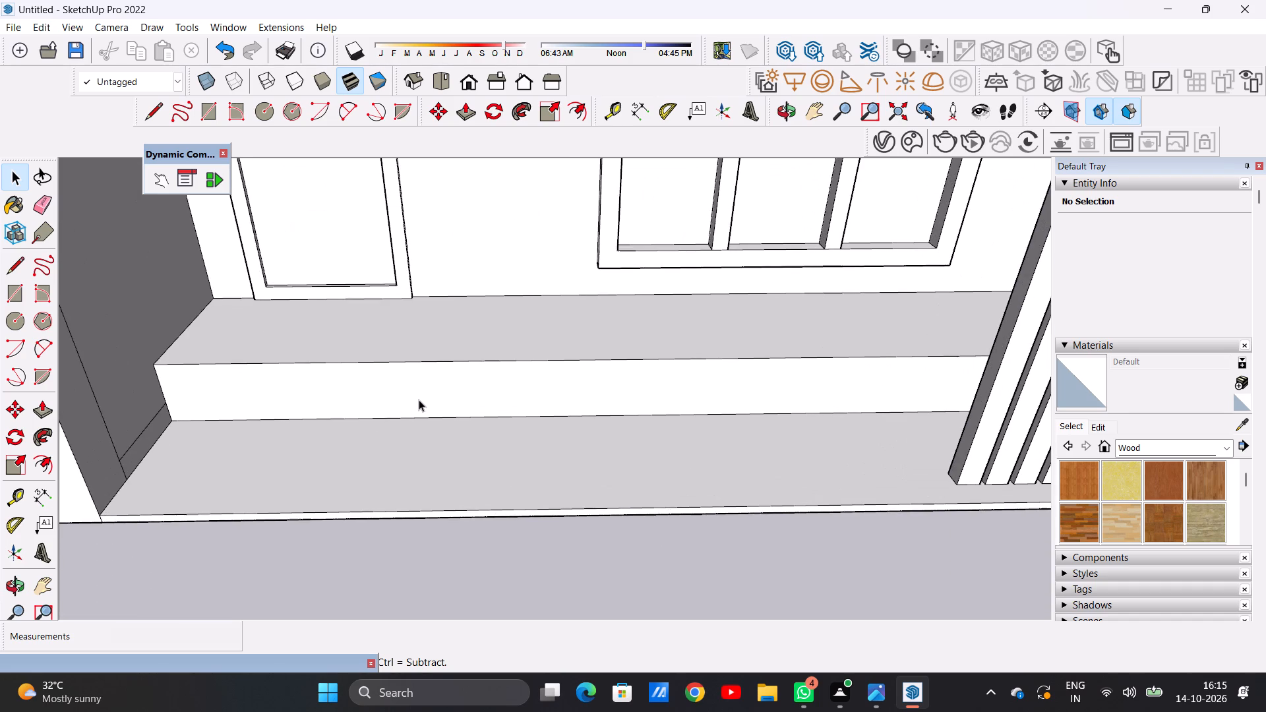
{"action": "scroll", "coordinate": [480, 345], "scroll_direction": "down", "scroll_amount": 6}
{"action": "middle_click_drag", "start_coordinate": [437, 404], "coordinate": [443, 355]}
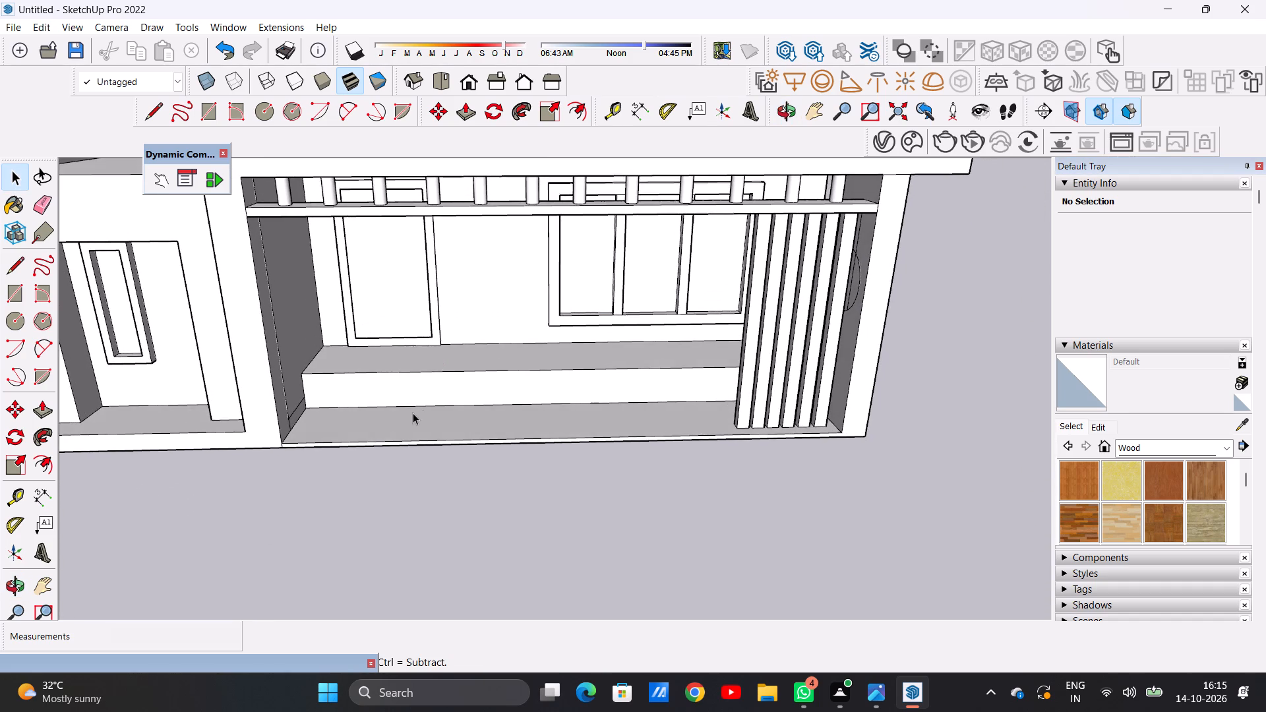
{"action": "scroll", "coordinate": [413, 413], "scroll_direction": "up", "scroll_amount": 3}
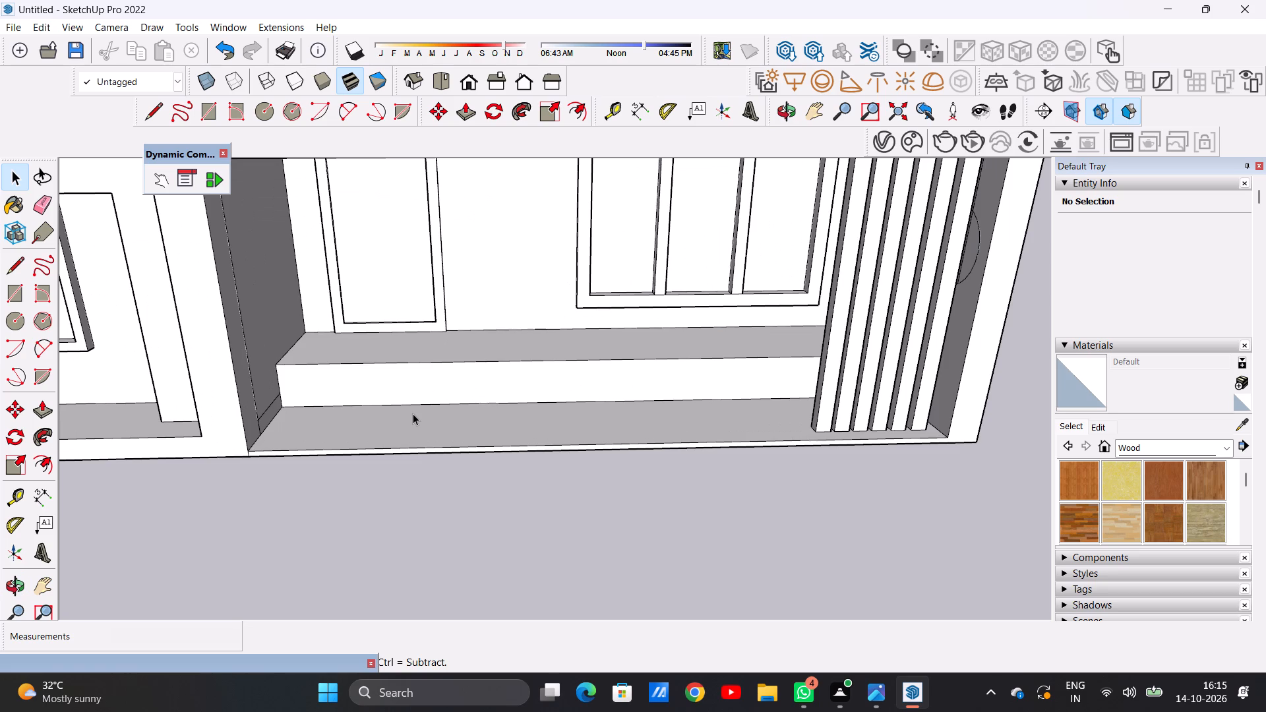
Draw a rectangle about 10' 4" long on the lower porch floor, from the side wall corner at the raised step out to the front edge.
{"action": "key", "text": "r"}
{"action": "middle_click_drag", "start_coordinate": [400, 419], "coordinate": [396, 496]}
{"action": "scroll", "coordinate": [381, 401], "scroll_direction": "down", "scroll_amount": 7}
{"action": "scroll", "coordinate": [402, 434], "scroll_direction": "up", "scroll_amount": 6}
{"action": "middle_click_drag", "start_coordinate": [407, 431], "coordinate": [380, 481]}
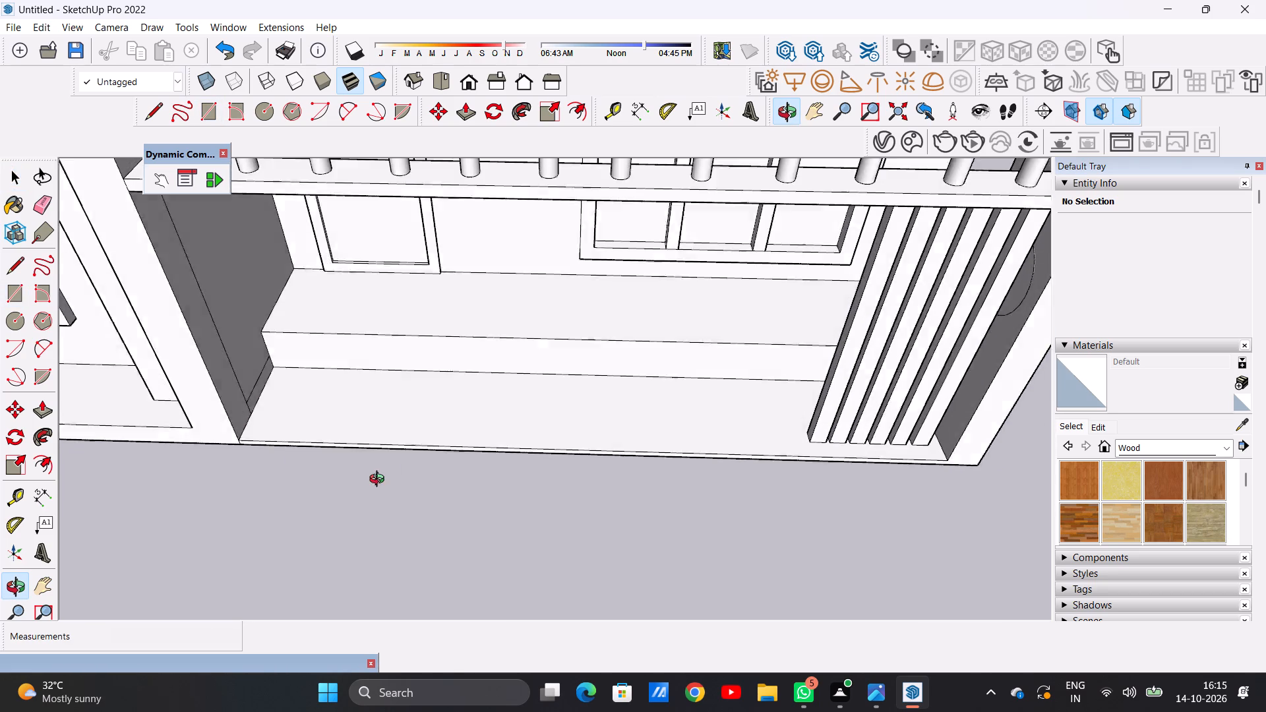
{"action": "middle_click_drag", "start_coordinate": [380, 481], "coordinate": [400, 502]}
{"action": "scroll", "coordinate": [387, 415], "scroll_direction": "up", "scroll_amount": 4}
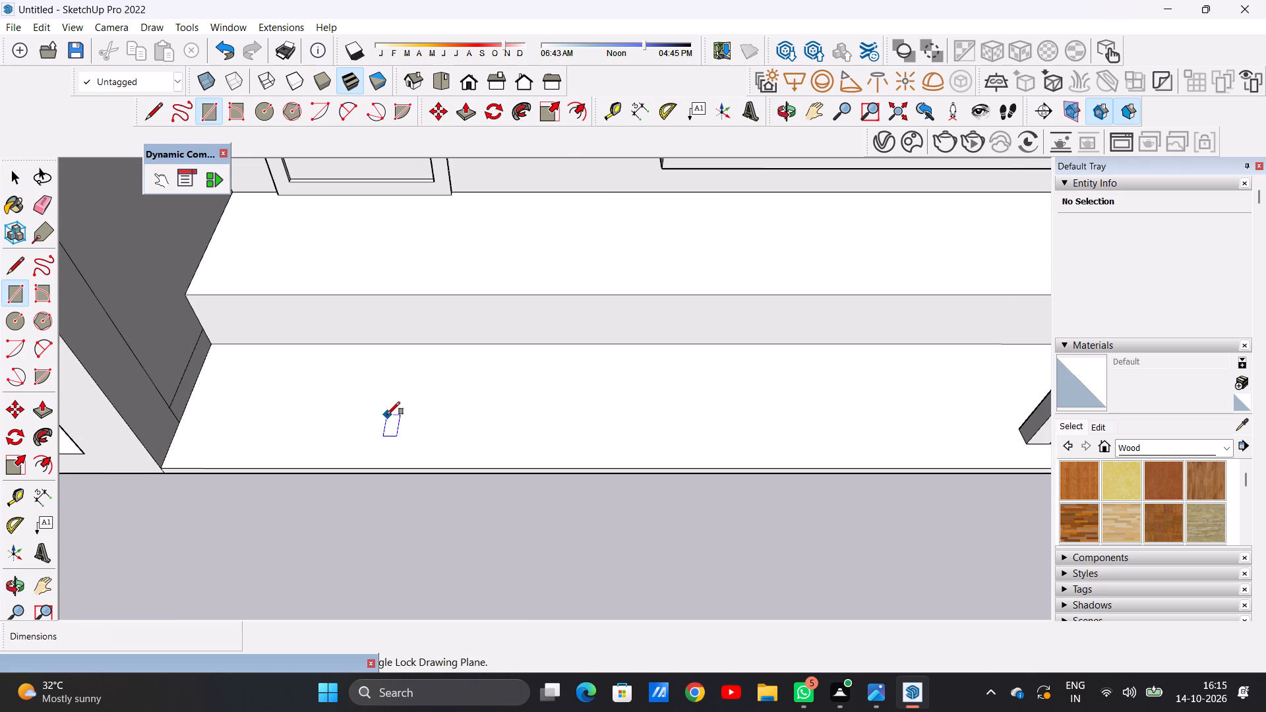
{"action": "scroll", "coordinate": [268, 368], "scroll_direction": "up", "scroll_amount": 2}
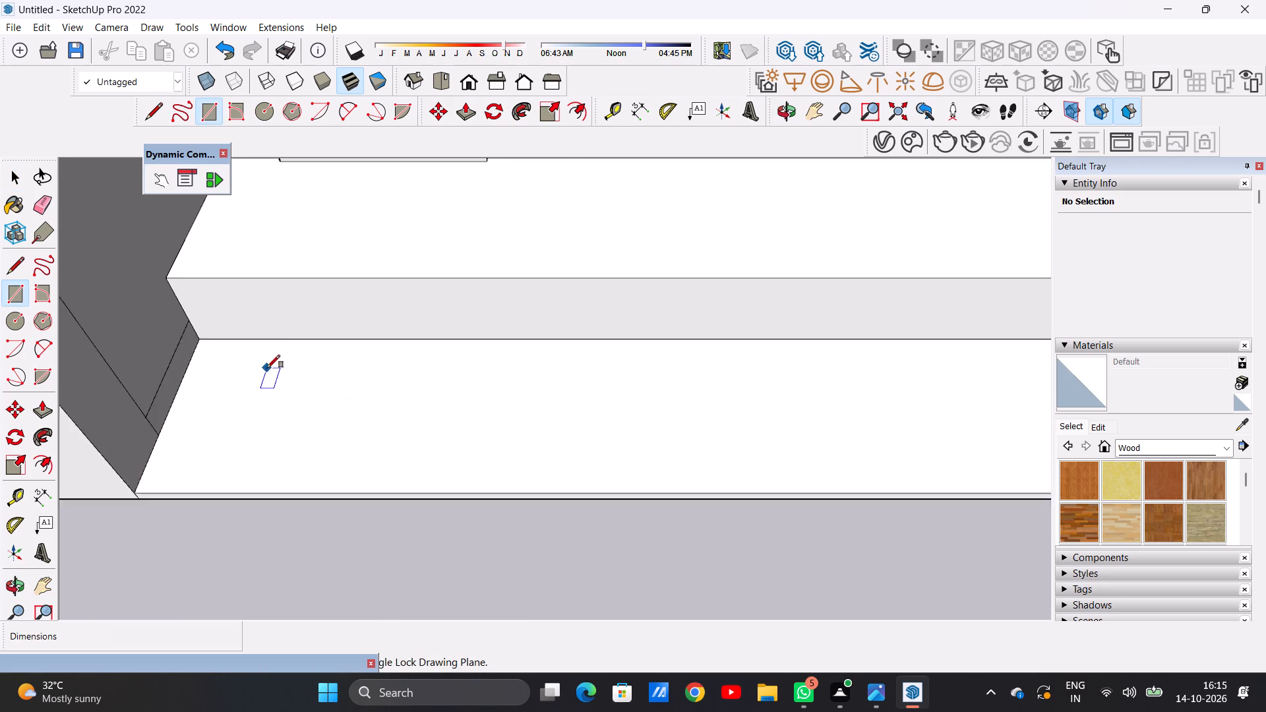
{"action": "scroll", "coordinate": [267, 368], "scroll_direction": "up", "scroll_amount": 2}
{"action": "left_click", "coordinate": [185, 332]}
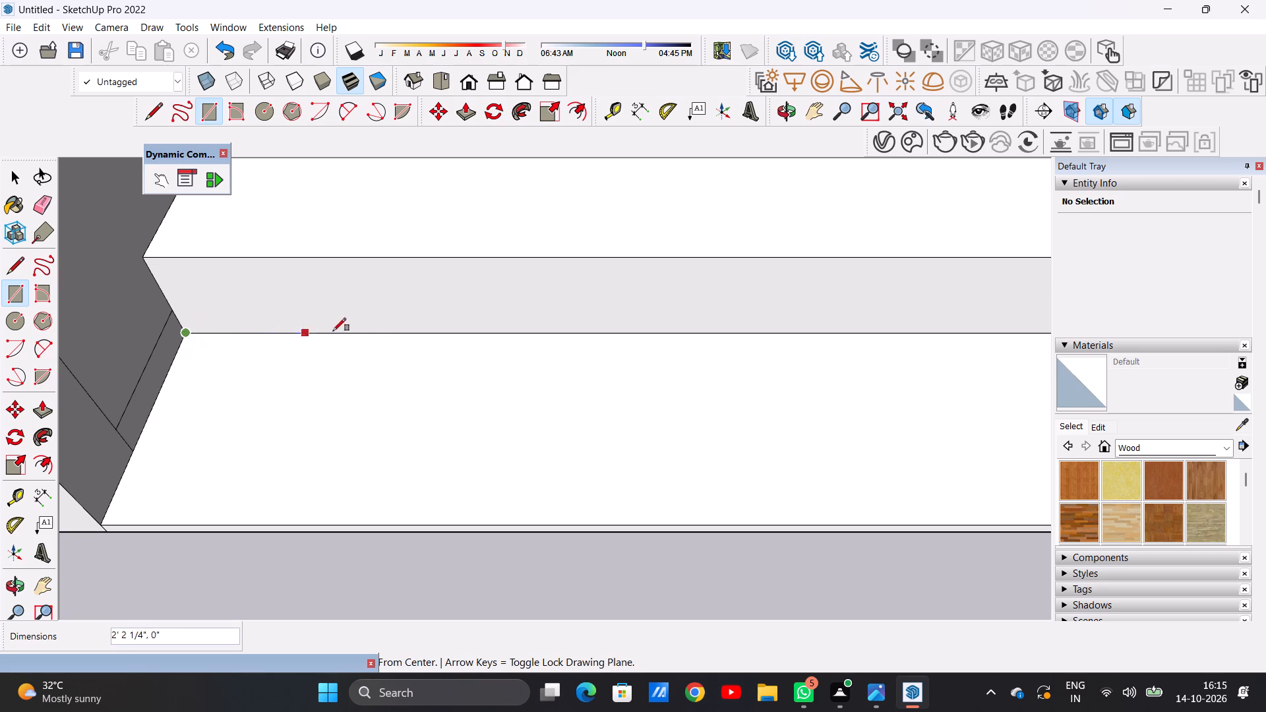
{"action": "scroll", "coordinate": [427, 327], "scroll_direction": "down", "scroll_amount": 8}
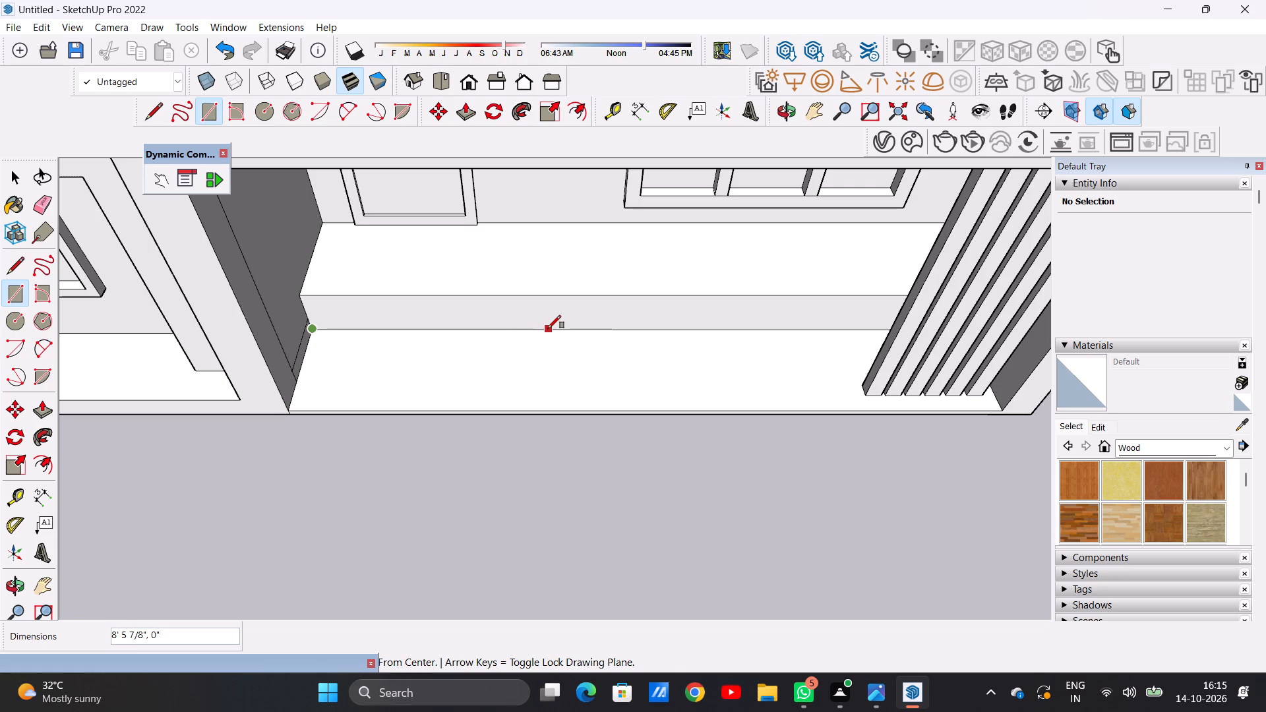
{"action": "scroll", "coordinate": [548, 328], "scroll_direction": "down", "scroll_amount": 3}
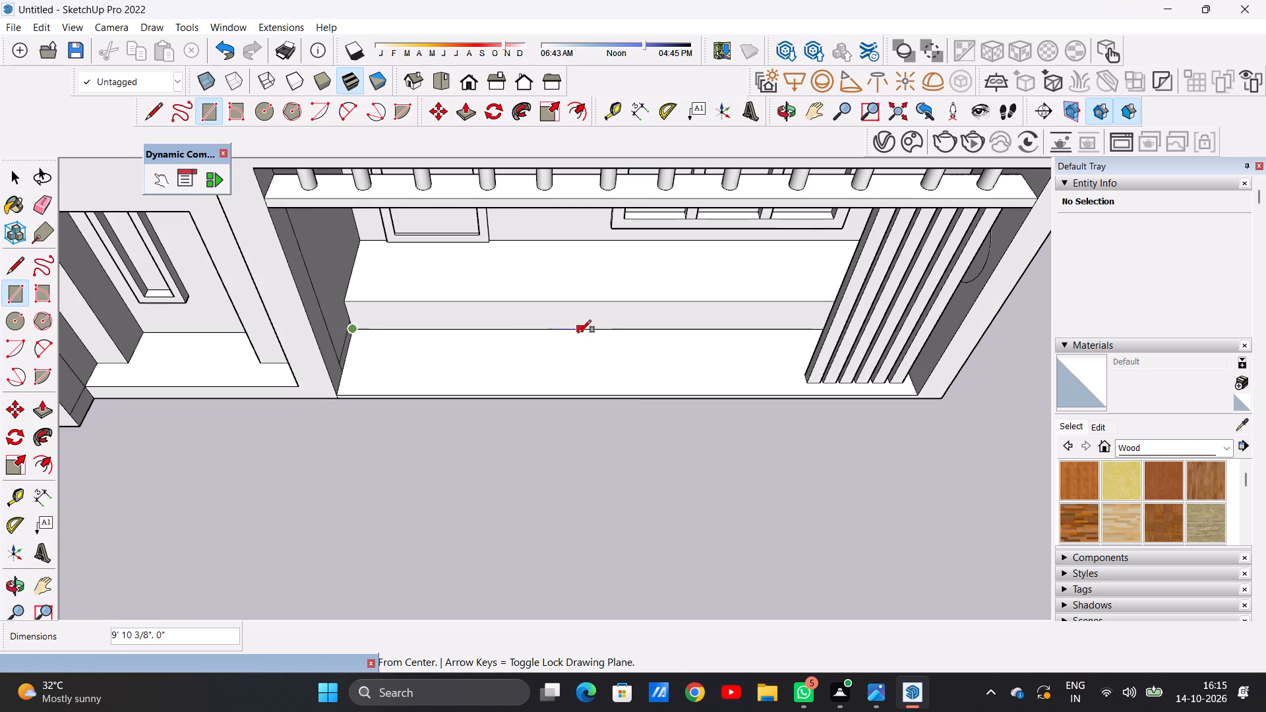
{"action": "left_click", "coordinate": [578, 333]}
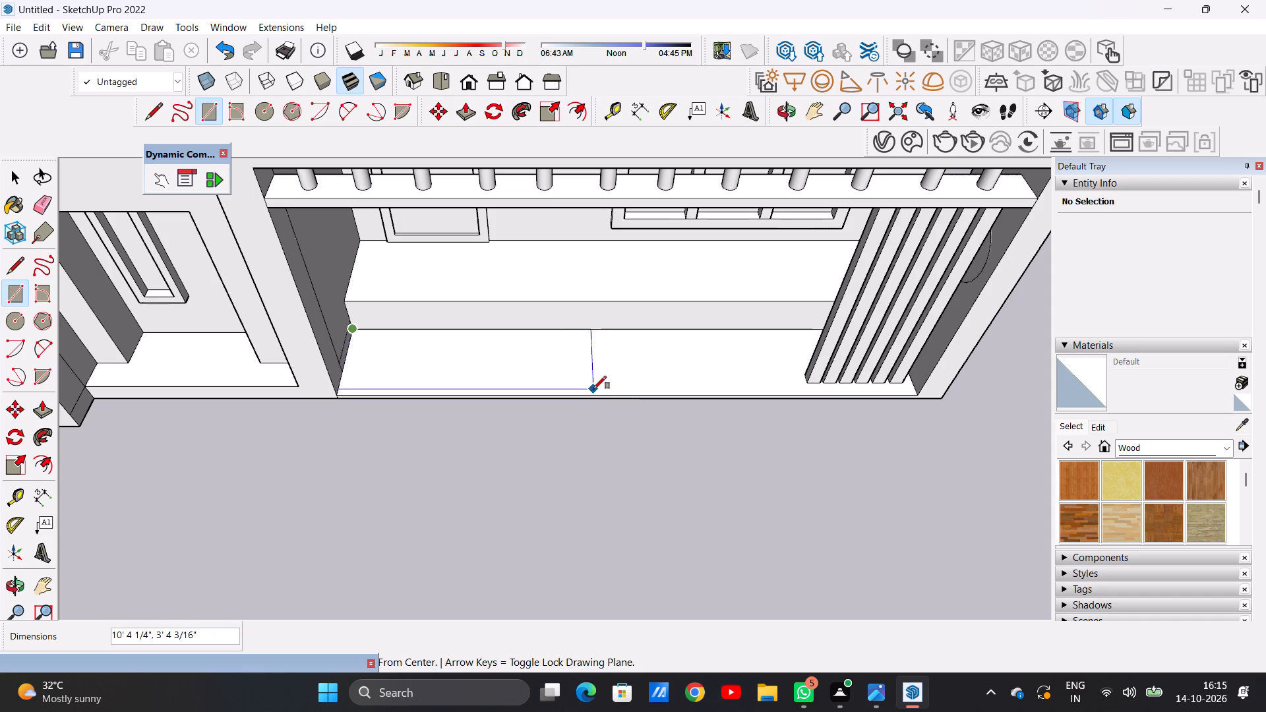
{"action": "left_click", "coordinate": [593, 396]}
{"action": "key", "text": "space"}
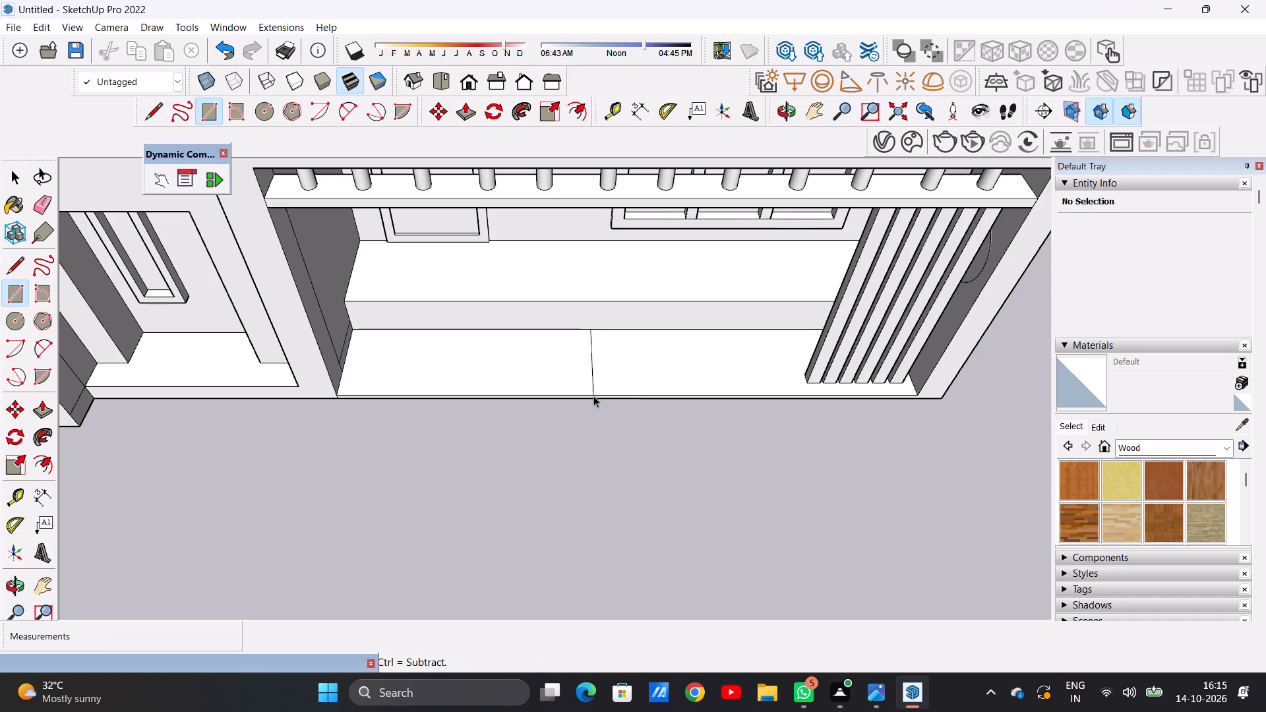
Inspect the new rectangle on the porch floor from several angles, near and far.
{"action": "scroll", "coordinate": [577, 359], "scroll_direction": "up", "scroll_amount": 7}
{"action": "scroll", "coordinate": [495, 391], "scroll_direction": "down", "scroll_amount": 9}
{"action": "middle_click_drag", "start_coordinate": [524, 380], "coordinate": [511, 340]}
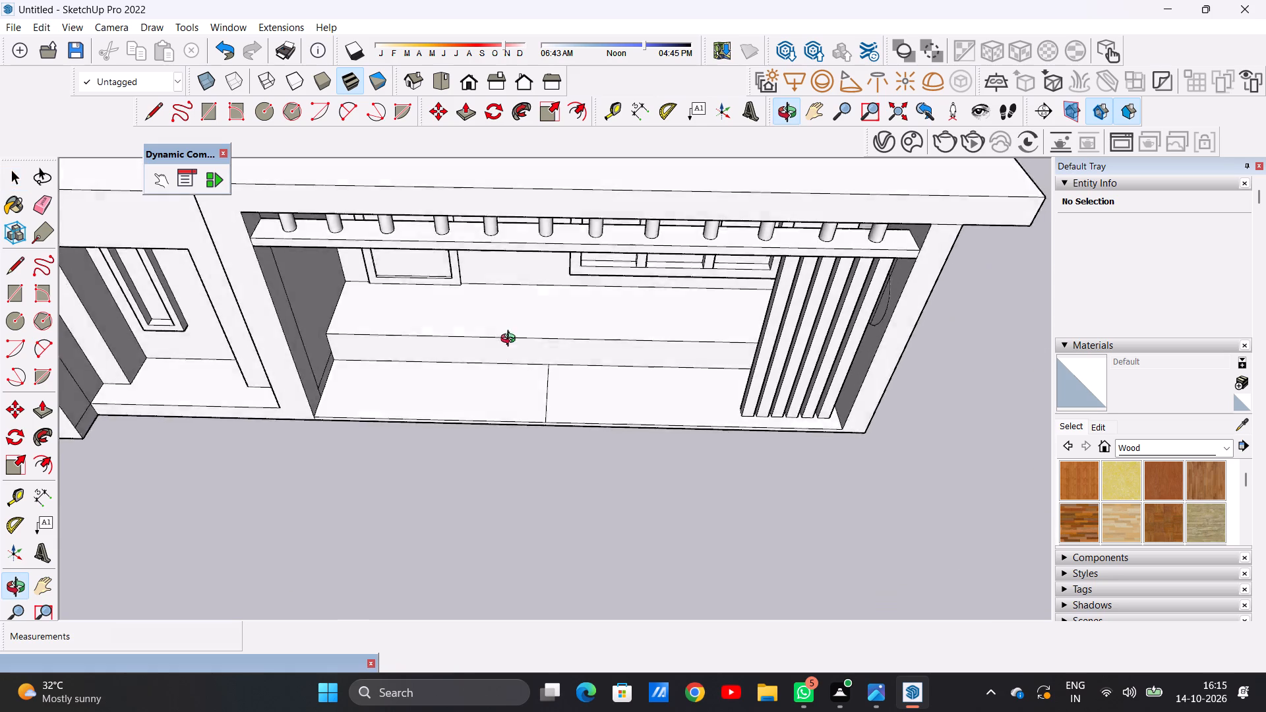
{"action": "middle_click_drag", "start_coordinate": [511, 340], "coordinate": [526, 335]}
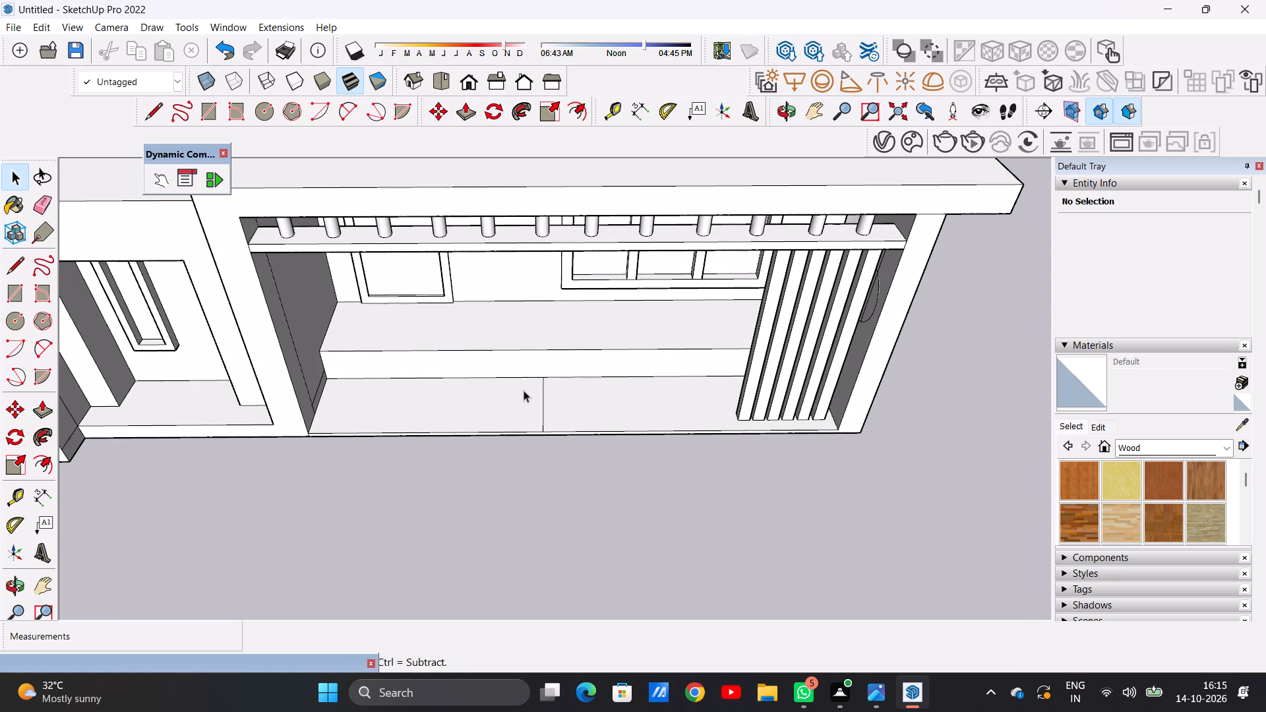
{"action": "scroll", "coordinate": [522, 401], "scroll_direction": "up", "scroll_amount": 5}
{"action": "middle_click_drag", "start_coordinate": [521, 376], "coordinate": [529, 459]}
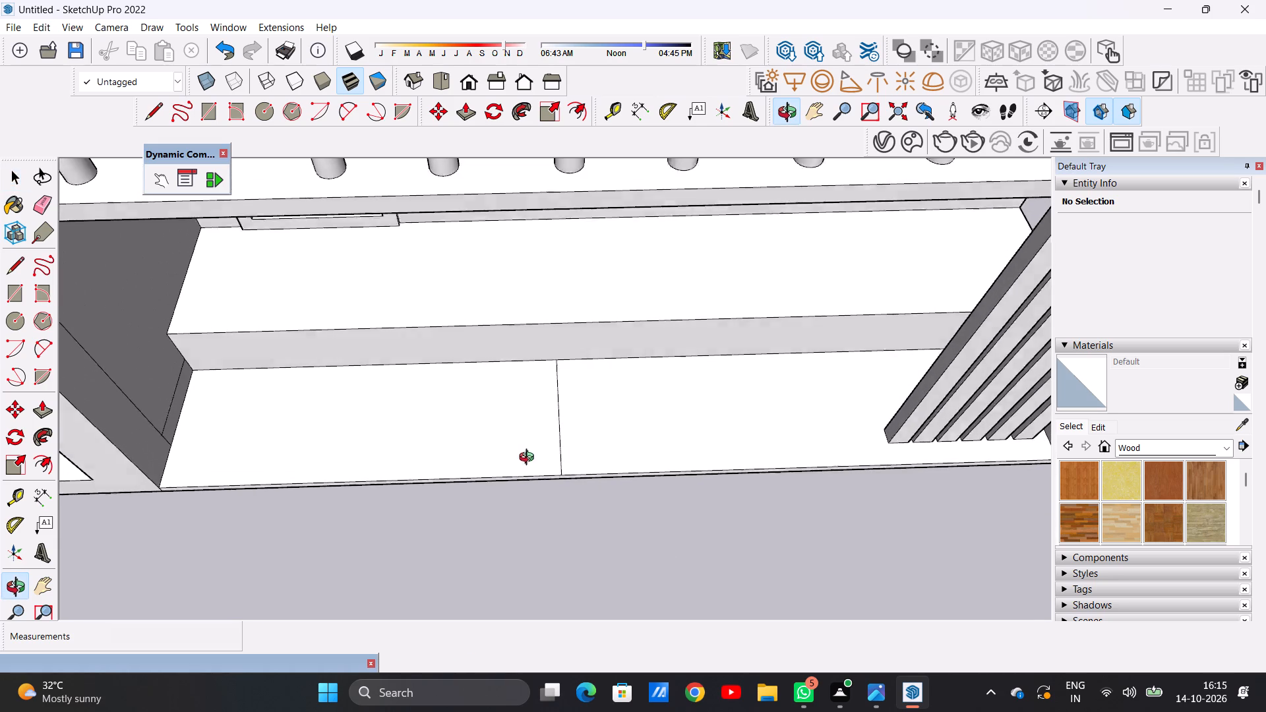
{"action": "middle_click_drag", "start_coordinate": [529, 459], "coordinate": [529, 460]}
{"action": "scroll", "coordinate": [527, 366], "scroll_direction": "down", "scroll_amount": 8}
{"action": "scroll", "coordinate": [517, 386], "scroll_direction": "up", "scroll_amount": 6}
{"action": "middle_click_drag", "start_coordinate": [525, 376], "coordinate": [520, 417]}
{"action": "scroll", "coordinate": [520, 417], "scroll_direction": "up", "scroll_amount": 1}
{"action": "scroll", "coordinate": [524, 395], "scroll_direction": "down", "scroll_amount": 5}
{"action": "scroll", "coordinate": [524, 395], "scroll_direction": "up", "scroll_amount": 6}
{"action": "middle_click_drag", "start_coordinate": [524, 395], "coordinate": [531, 289]}
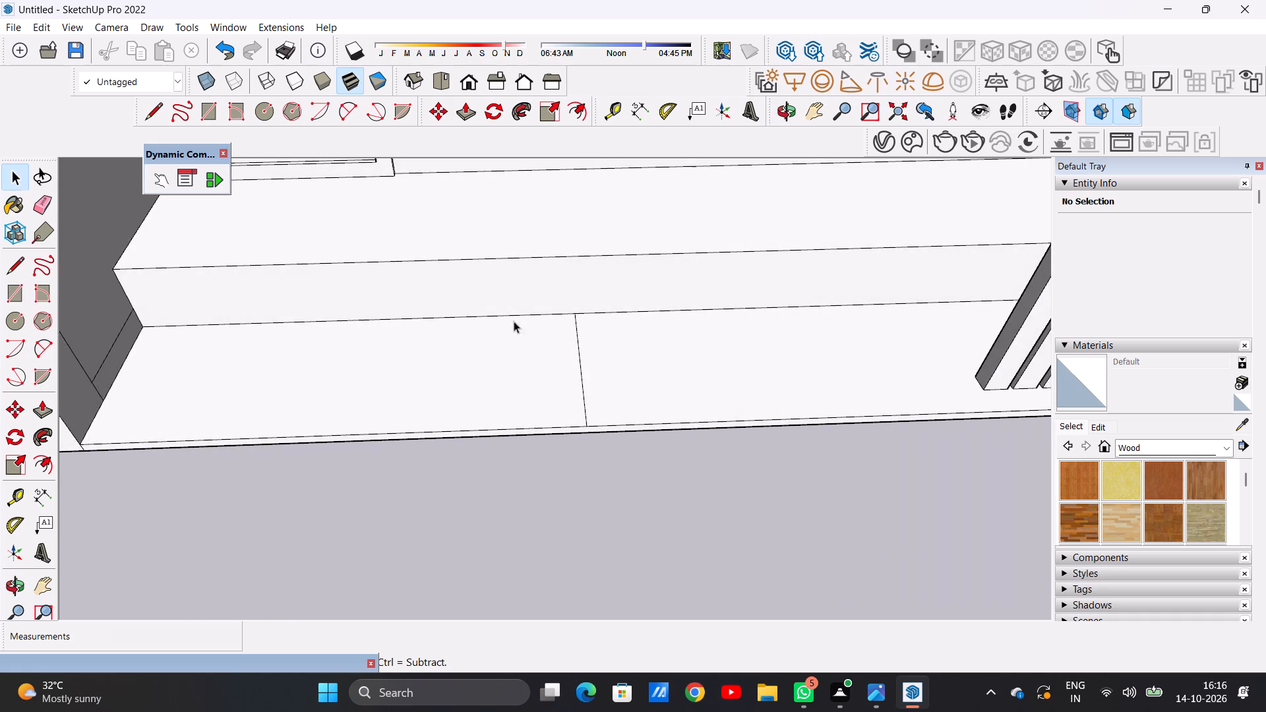
{"action": "scroll", "coordinate": [498, 367], "scroll_direction": "up", "scroll_amount": 2}
{"action": "scroll", "coordinate": [527, 336], "scroll_direction": "down", "scroll_amount": 4}
{"action": "middle_click_drag", "start_coordinate": [478, 330], "coordinate": [487, 423]}
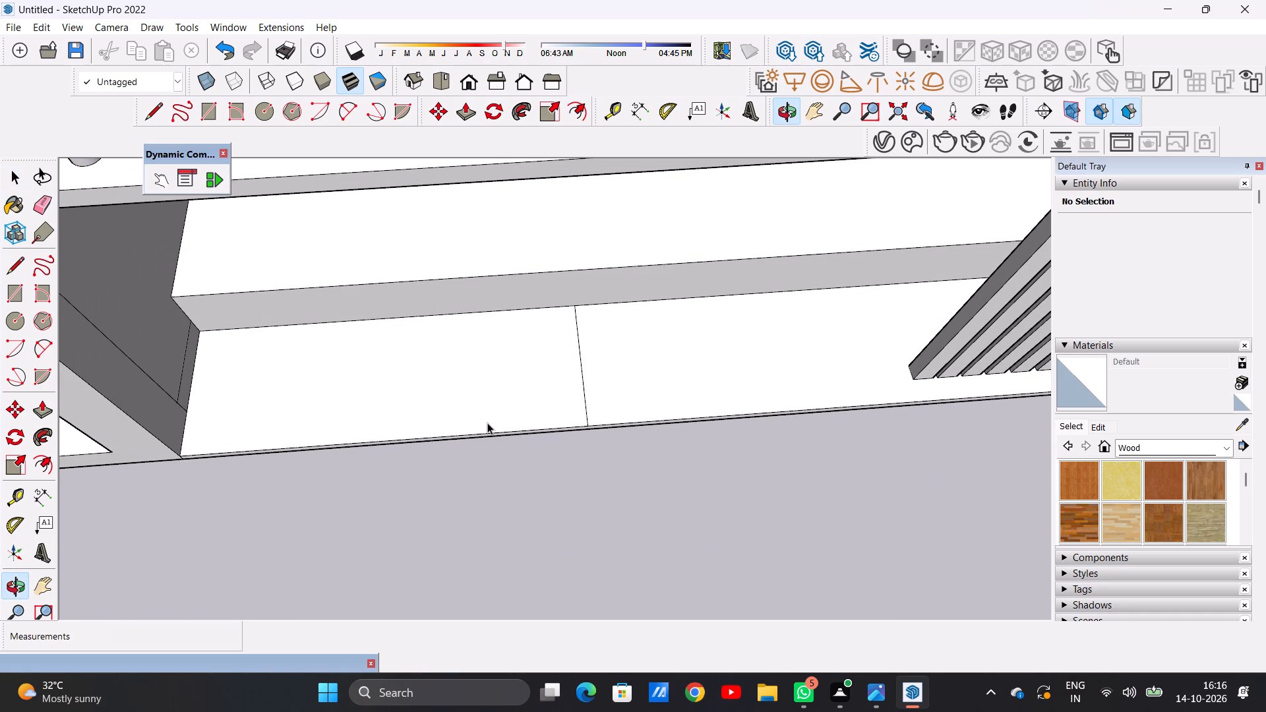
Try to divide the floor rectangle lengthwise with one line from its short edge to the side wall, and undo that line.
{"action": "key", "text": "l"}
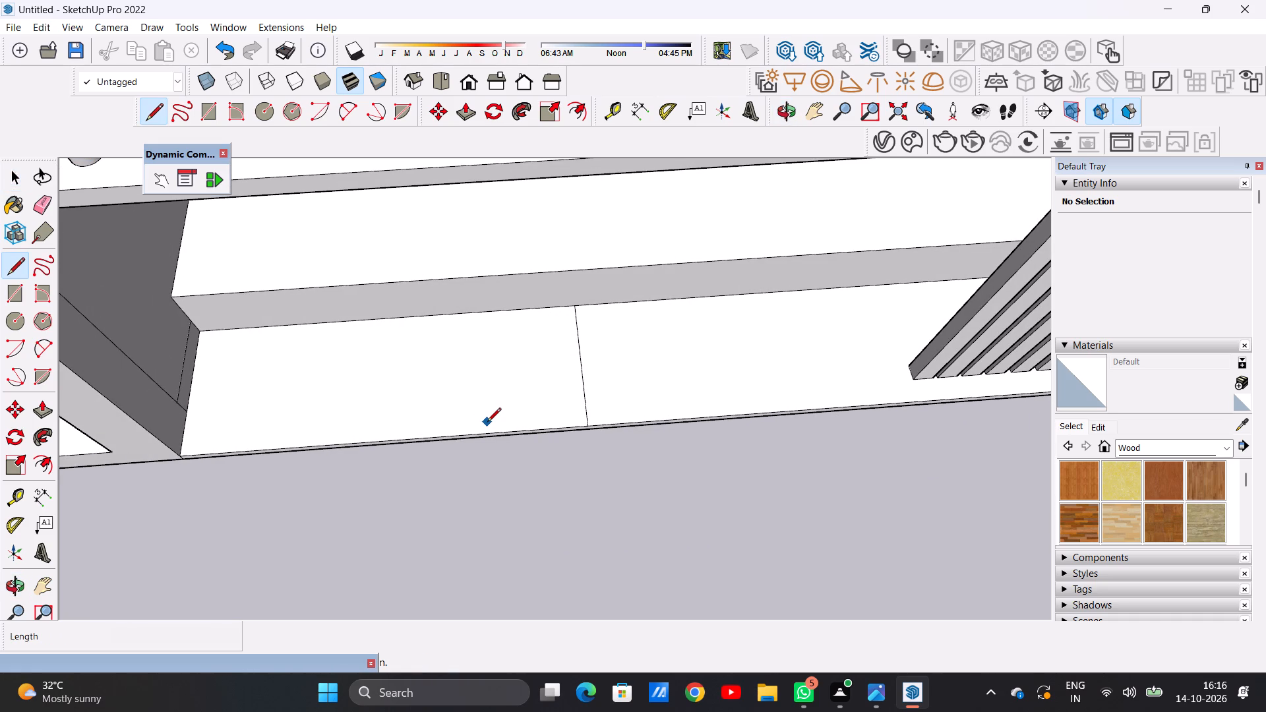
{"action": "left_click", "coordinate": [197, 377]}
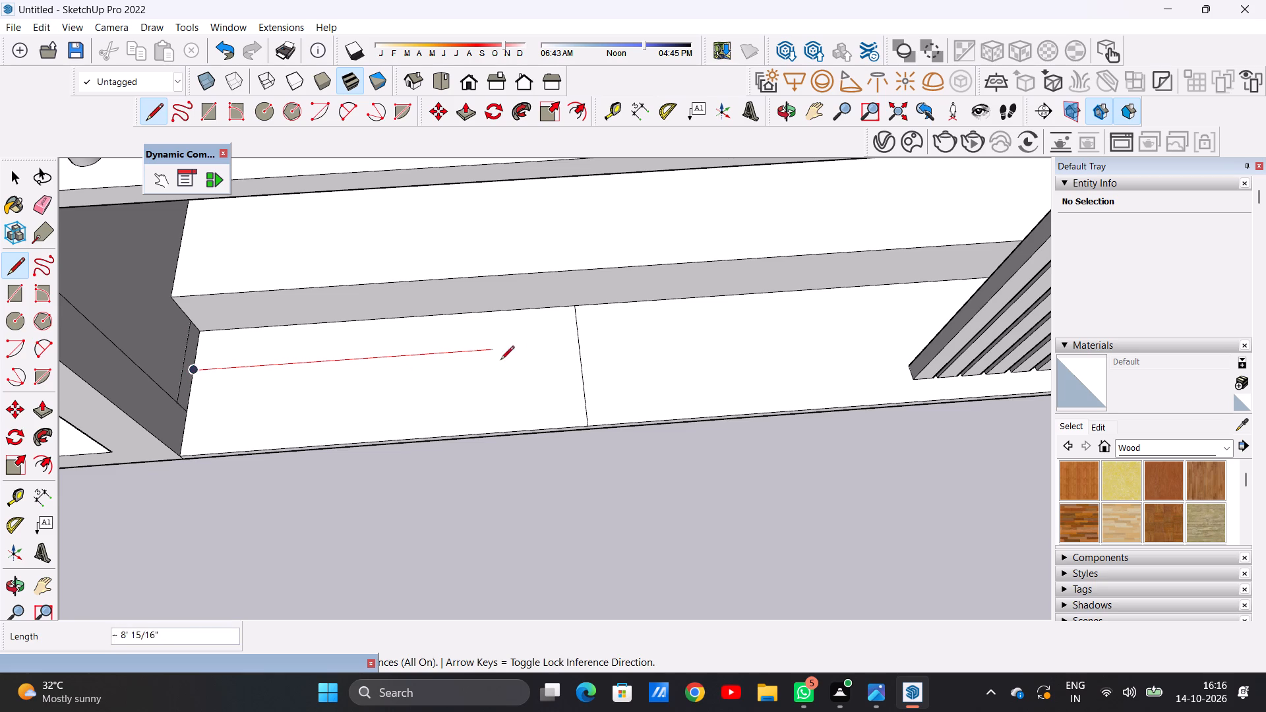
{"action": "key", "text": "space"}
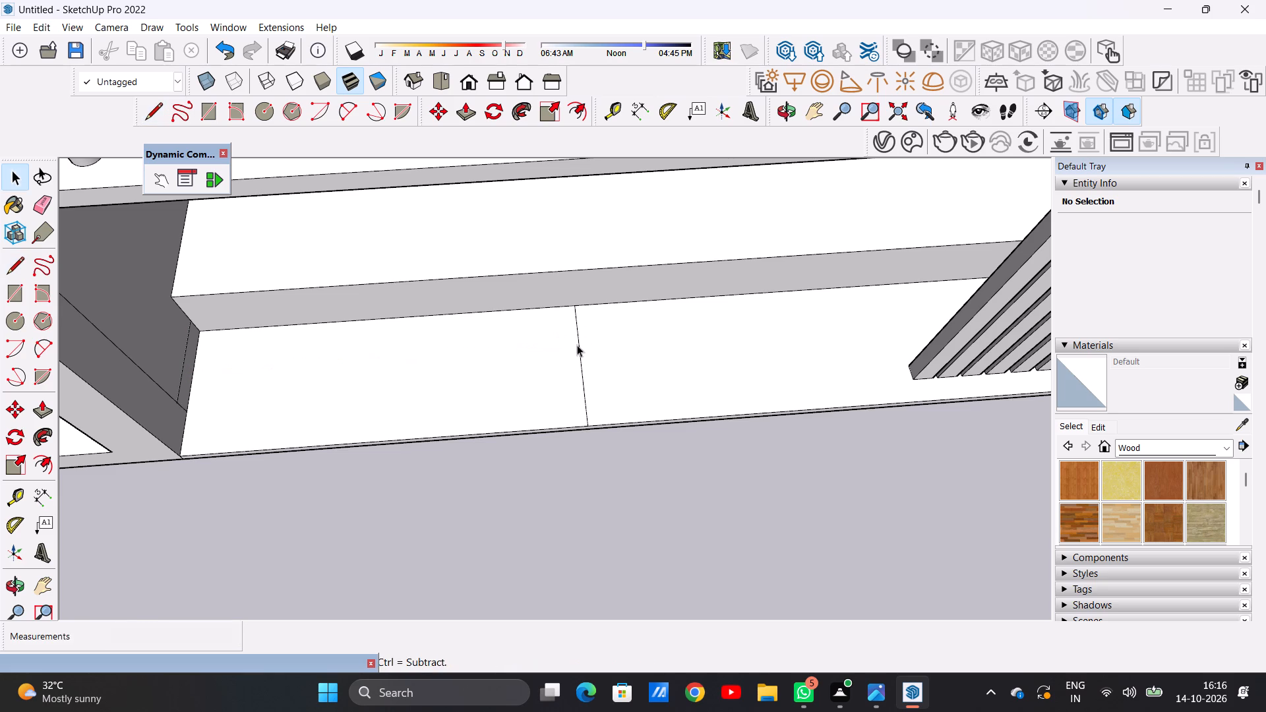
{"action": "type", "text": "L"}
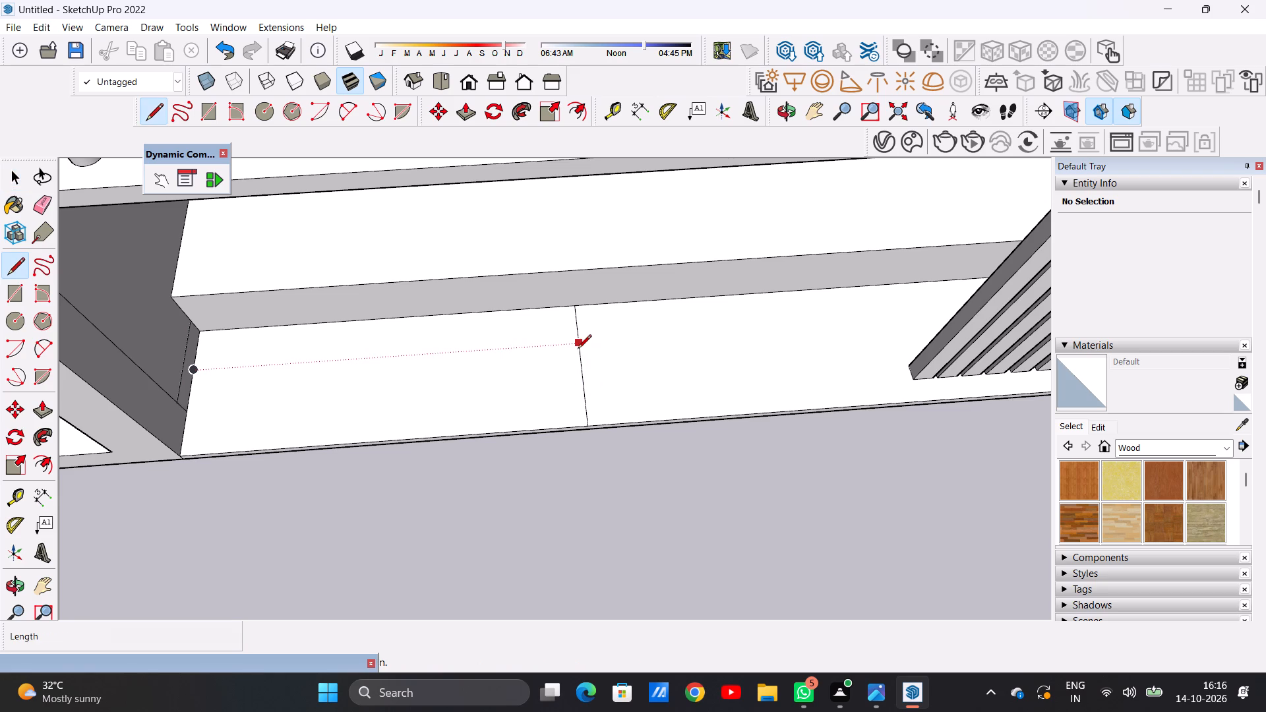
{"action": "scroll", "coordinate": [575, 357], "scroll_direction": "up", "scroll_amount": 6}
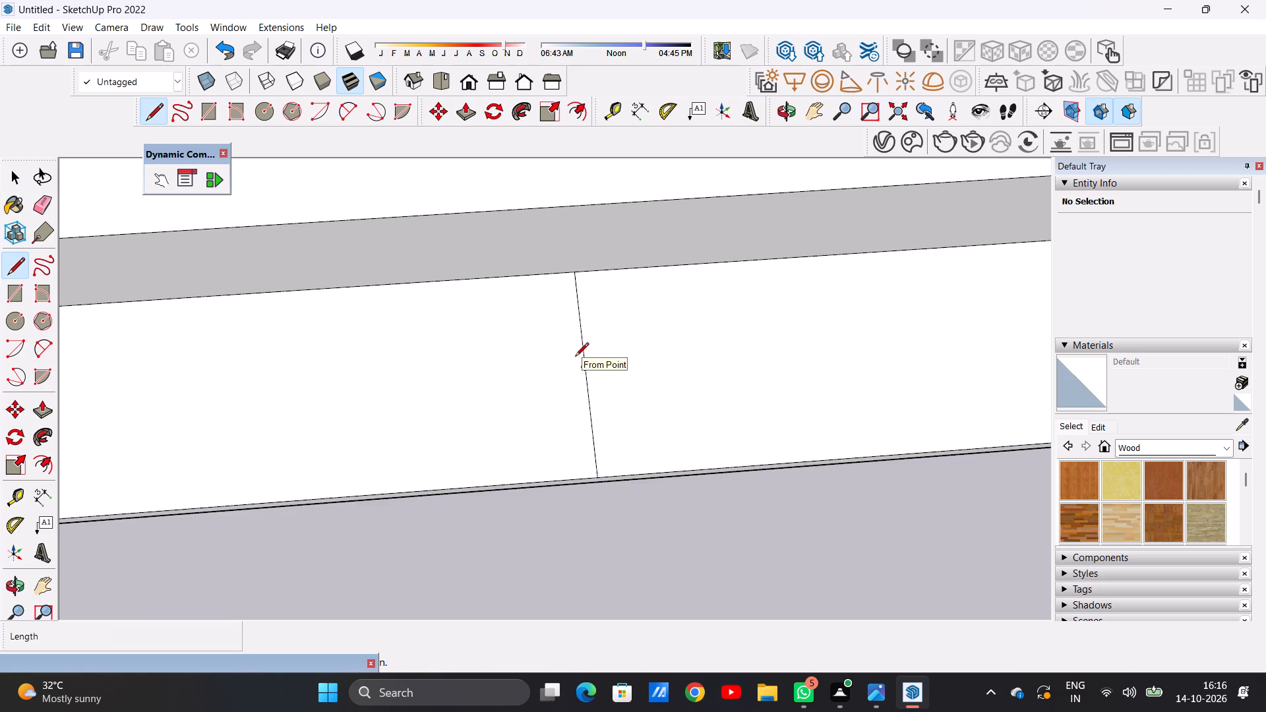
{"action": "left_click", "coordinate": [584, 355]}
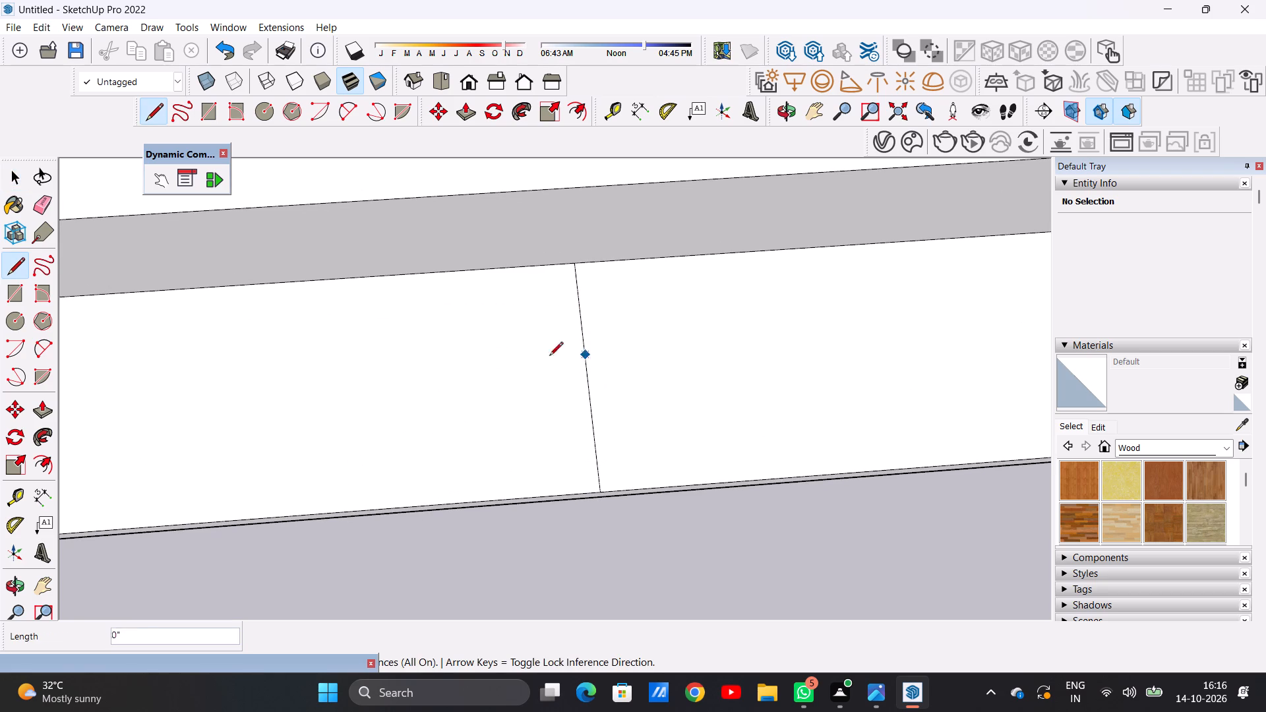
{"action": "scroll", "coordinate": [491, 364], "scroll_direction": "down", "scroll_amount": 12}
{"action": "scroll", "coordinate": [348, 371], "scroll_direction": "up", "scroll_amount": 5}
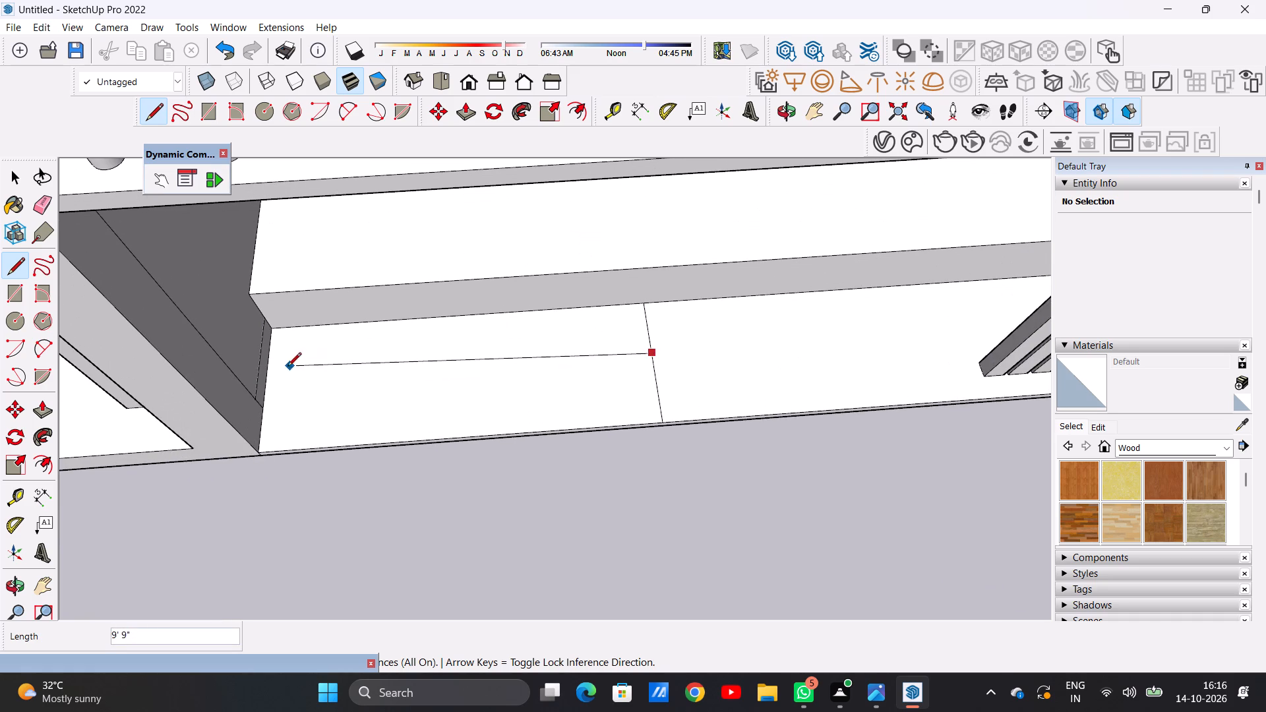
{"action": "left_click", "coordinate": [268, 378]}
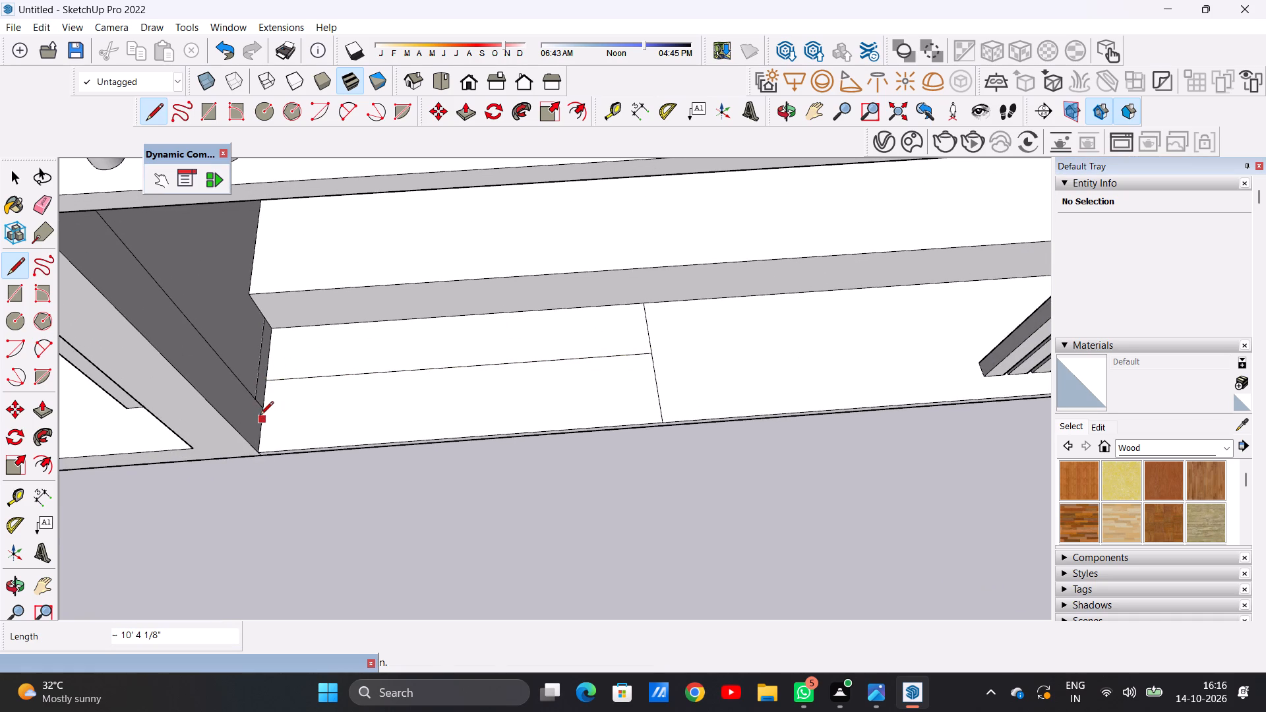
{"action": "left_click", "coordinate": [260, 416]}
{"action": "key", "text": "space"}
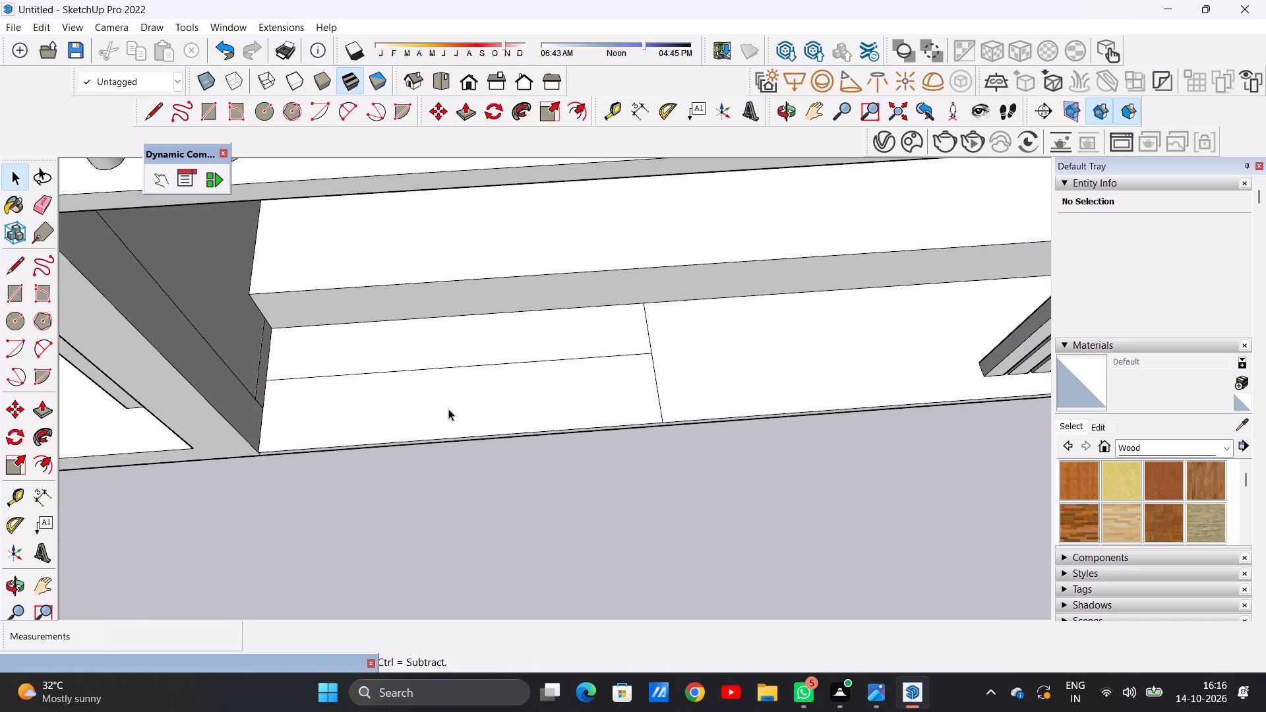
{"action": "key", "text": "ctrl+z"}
Draw two lines about 10' 4" long across the floor rectangle, parallel to the raised step, from the side wall to the short edge, forming three strips.
{"action": "key", "text": "l"}
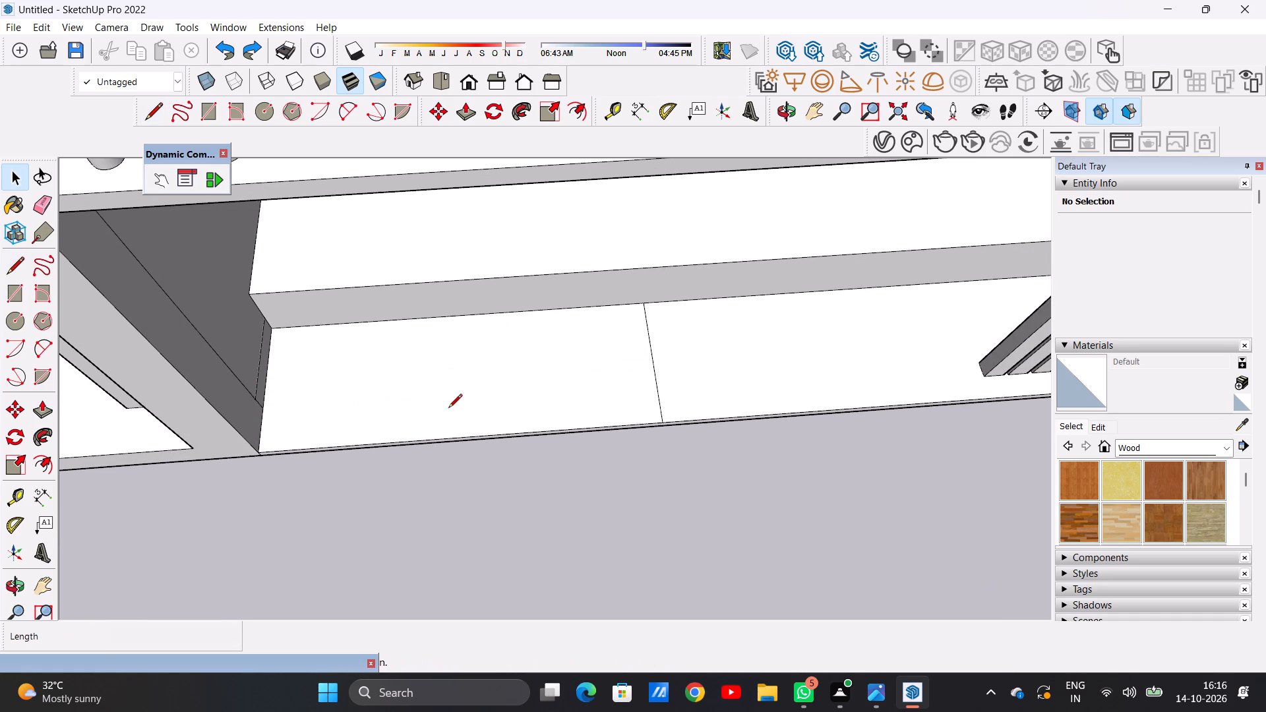
{"action": "left_click", "coordinate": [268, 366]}
{"action": "left_click", "coordinate": [644, 343]}
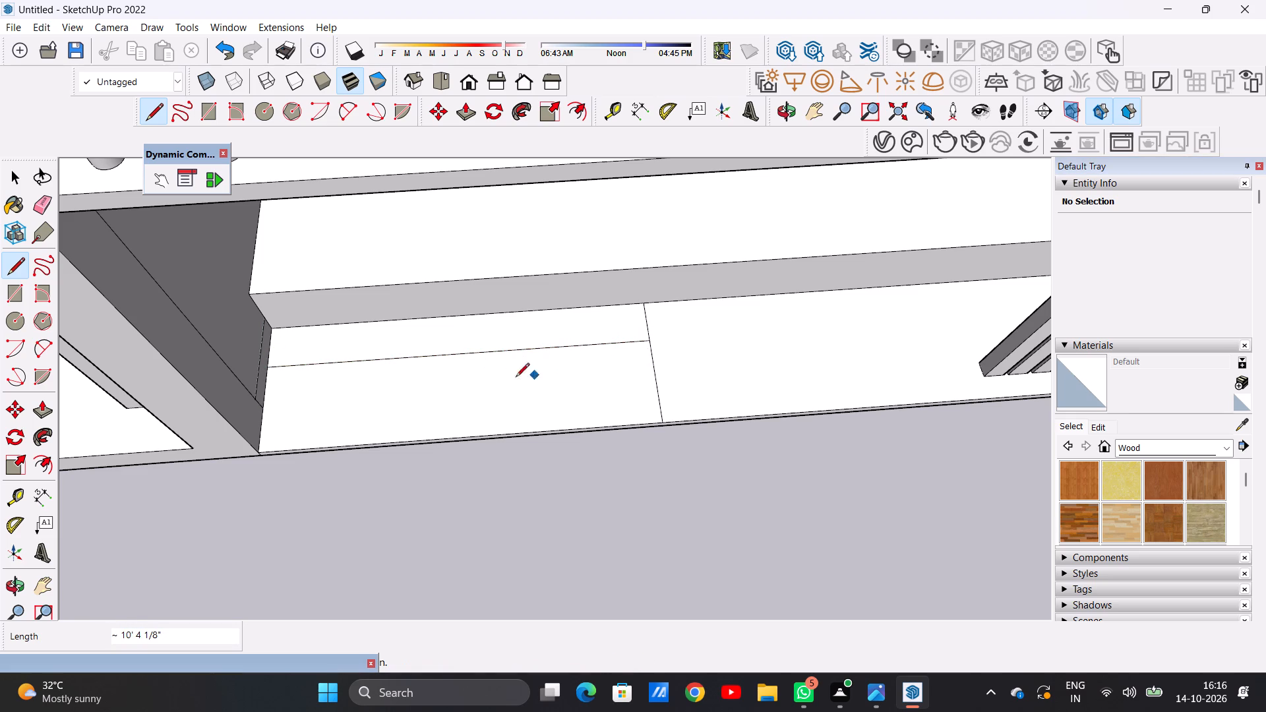
{"action": "left_click", "coordinate": [268, 411]}
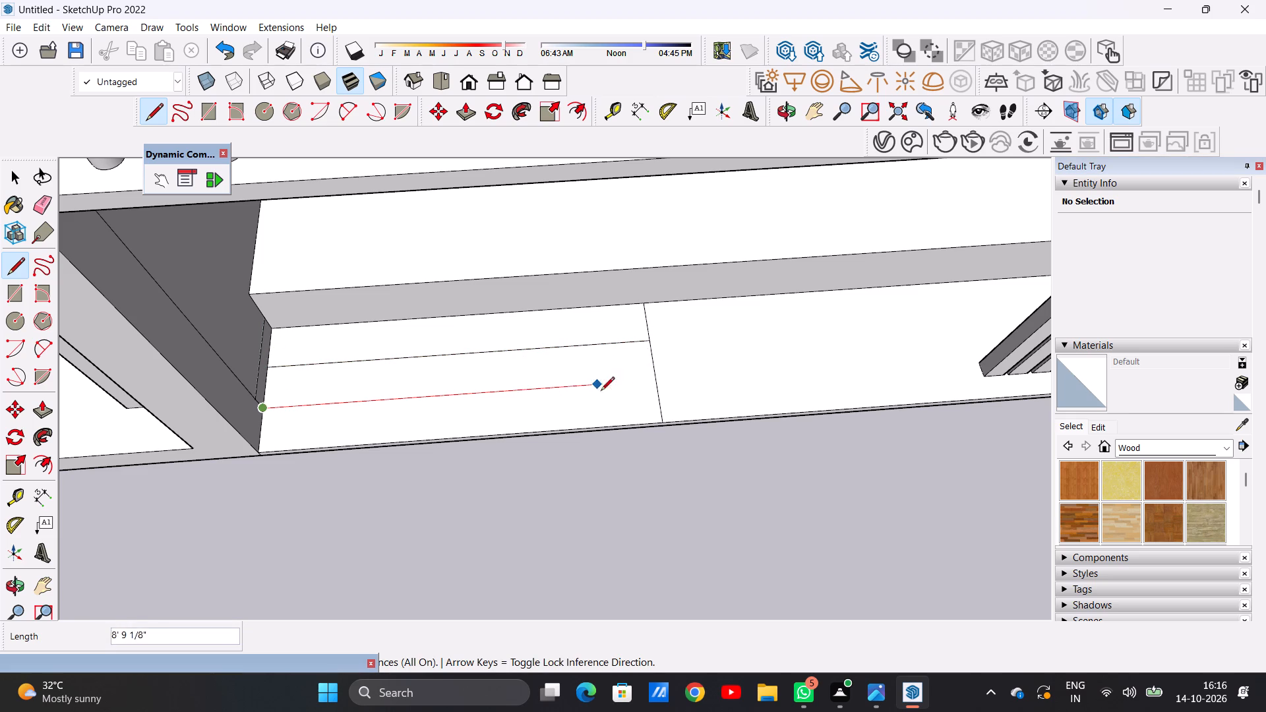
{"action": "left_click", "coordinate": [658, 382]}
{"action": "key", "text": "space"}
Push/Pull the floor strip against the raised porch step upward about 11 5/8" as the top tread.
{"action": "scroll", "coordinate": [489, 423], "scroll_direction": "down", "scroll_amount": 7}
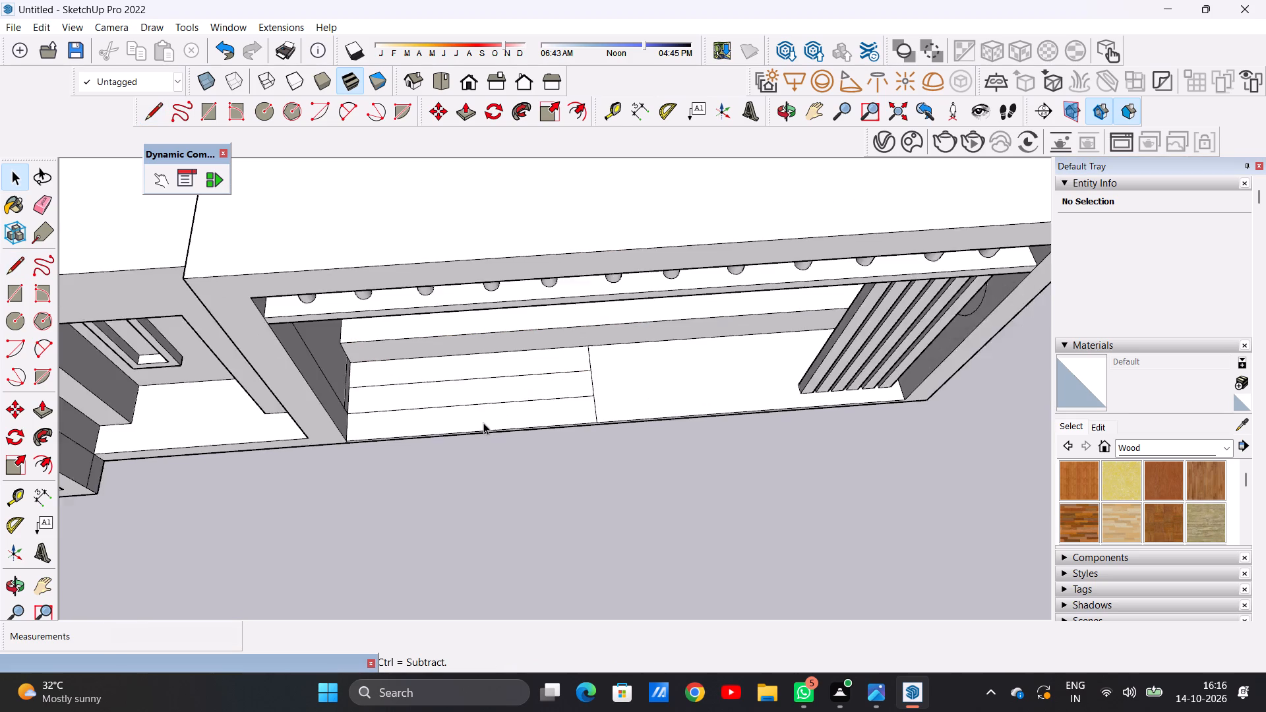
{"action": "scroll", "coordinate": [483, 423], "scroll_direction": "down", "scroll_amount": 4}
{"action": "middle_click_drag", "start_coordinate": [524, 440], "coordinate": [341, 334]}
{"action": "scroll", "coordinate": [579, 419], "scroll_direction": "up", "scroll_amount": 7}
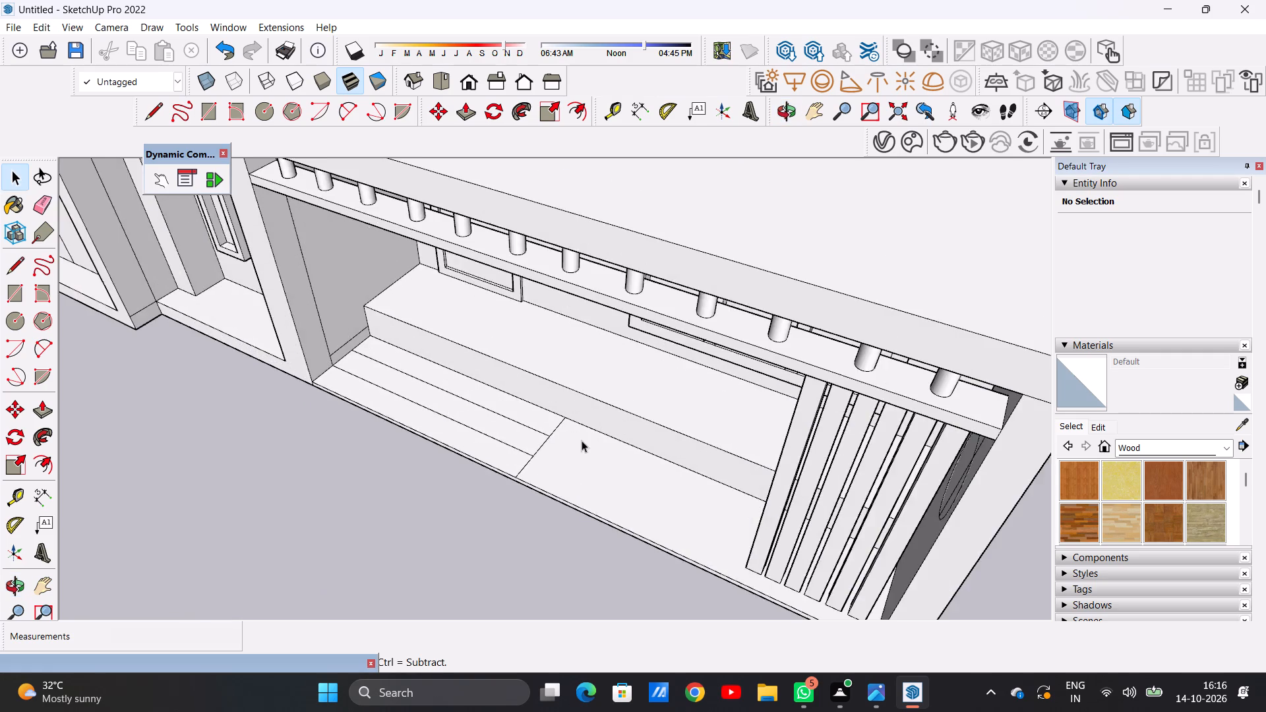
{"action": "scroll", "coordinate": [560, 430], "scroll_direction": "up", "scroll_amount": 4}
{"action": "middle_click_drag", "start_coordinate": [539, 450], "coordinate": [505, 388]}
{"action": "scroll", "coordinate": [501, 391], "scroll_direction": "up", "scroll_amount": 1}
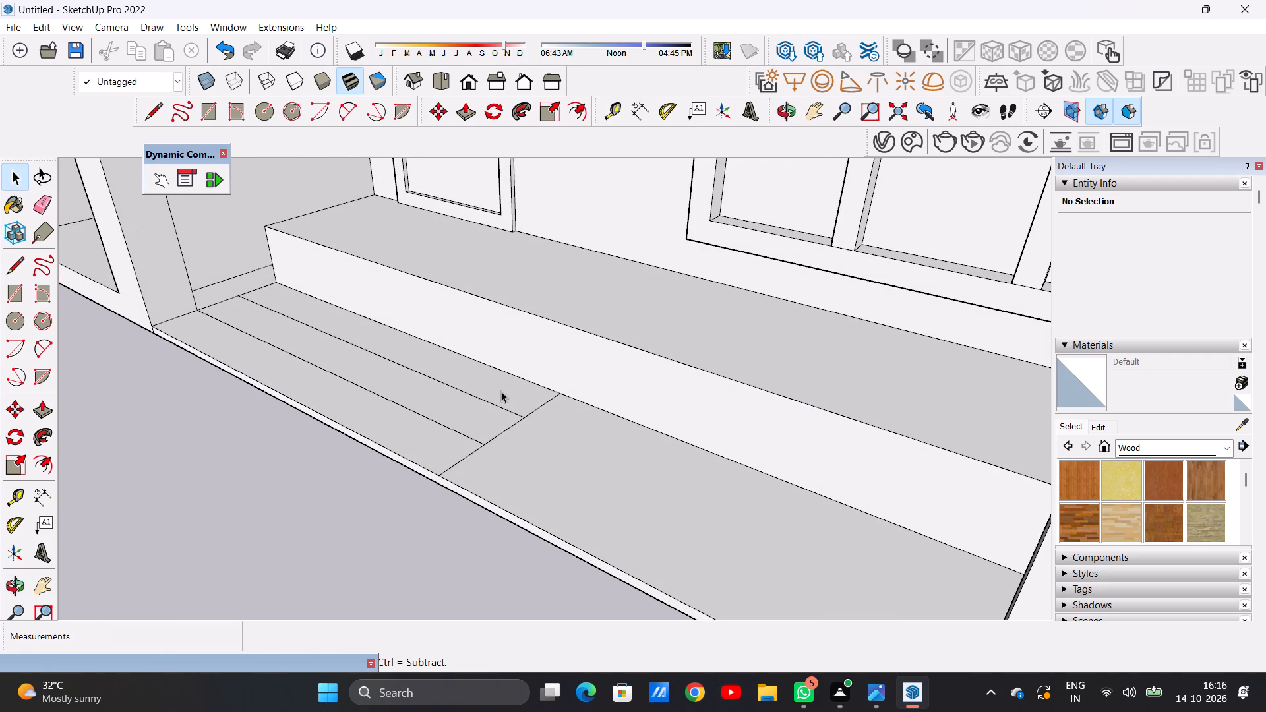
{"action": "scroll", "coordinate": [553, 416], "scroll_direction": "down", "scroll_amount": 4}
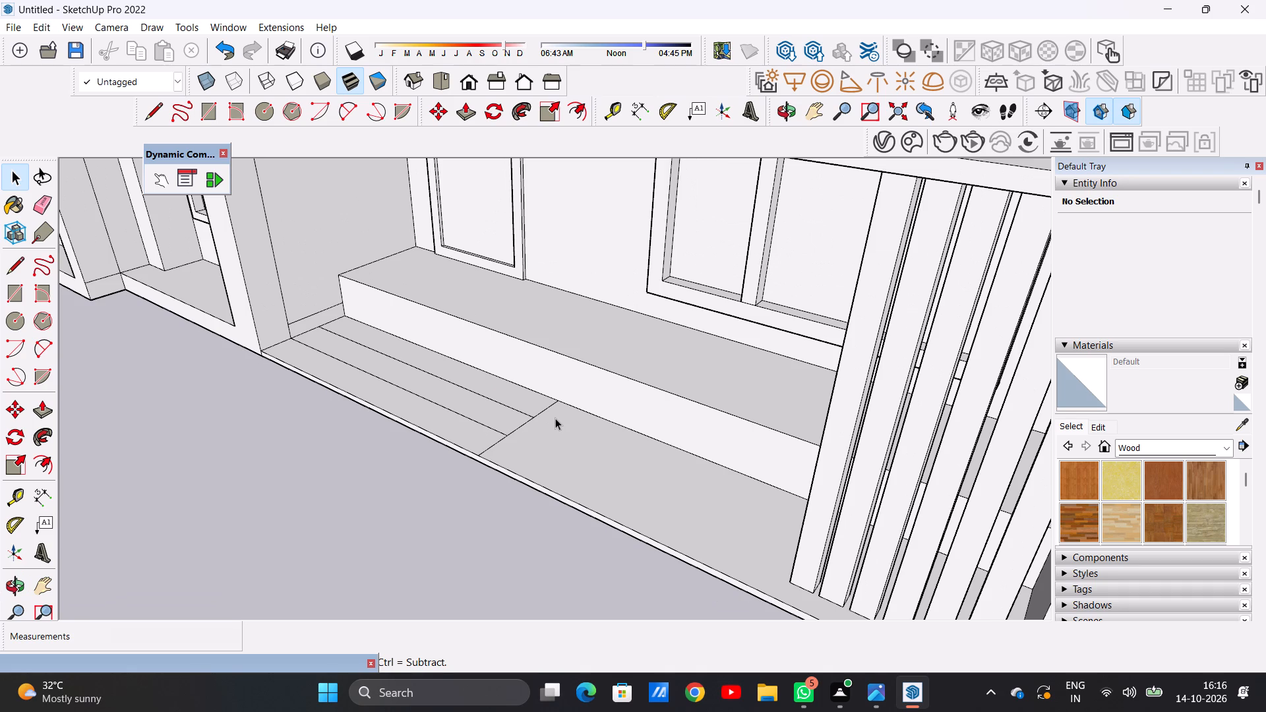
{"action": "key", "text": "p"}
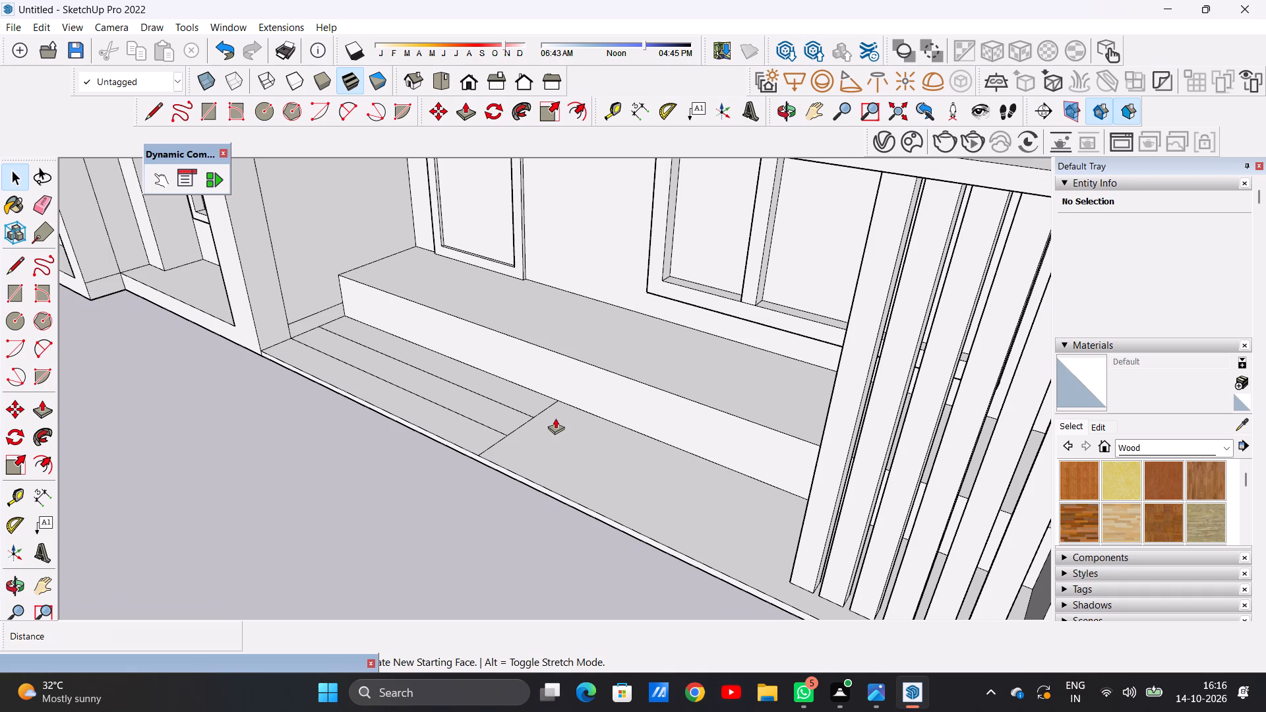
{"action": "left_click", "coordinate": [526, 398]}
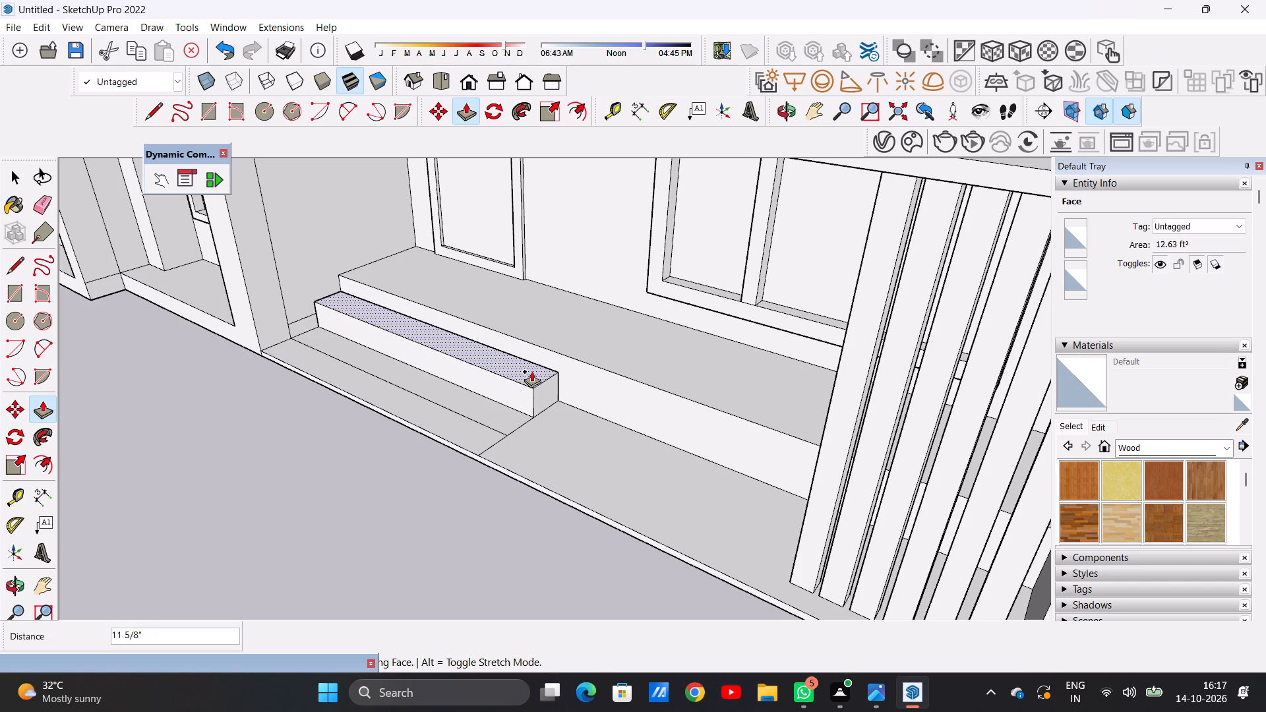
{"action": "left_click", "coordinate": [531, 371]}
Push/Pull the middle floor strip up about 6 5/8" and the front strip up about 3 7/16" to form descending steps.
{"action": "scroll", "coordinate": [500, 417], "scroll_direction": "up", "scroll_amount": 11}
{"action": "left_click", "coordinate": [503, 417]}
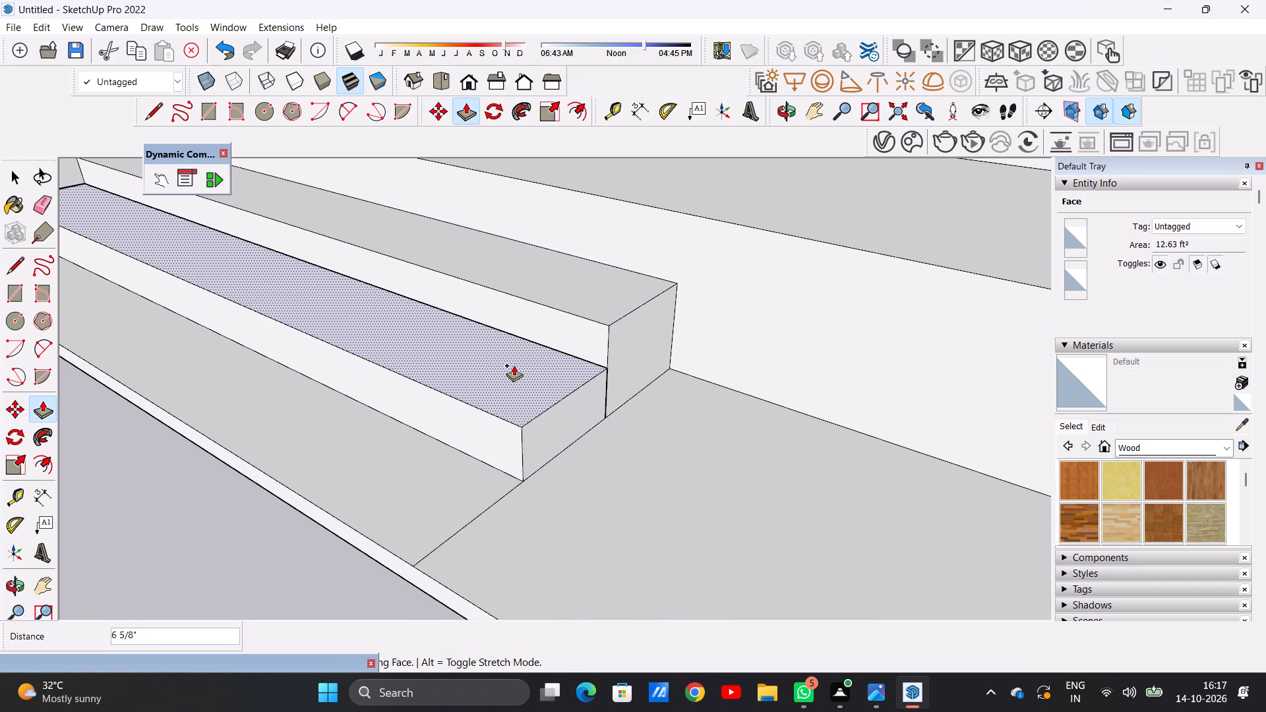
{"action": "left_click", "coordinate": [514, 365]}
{"action": "left_click", "coordinate": [443, 485]}
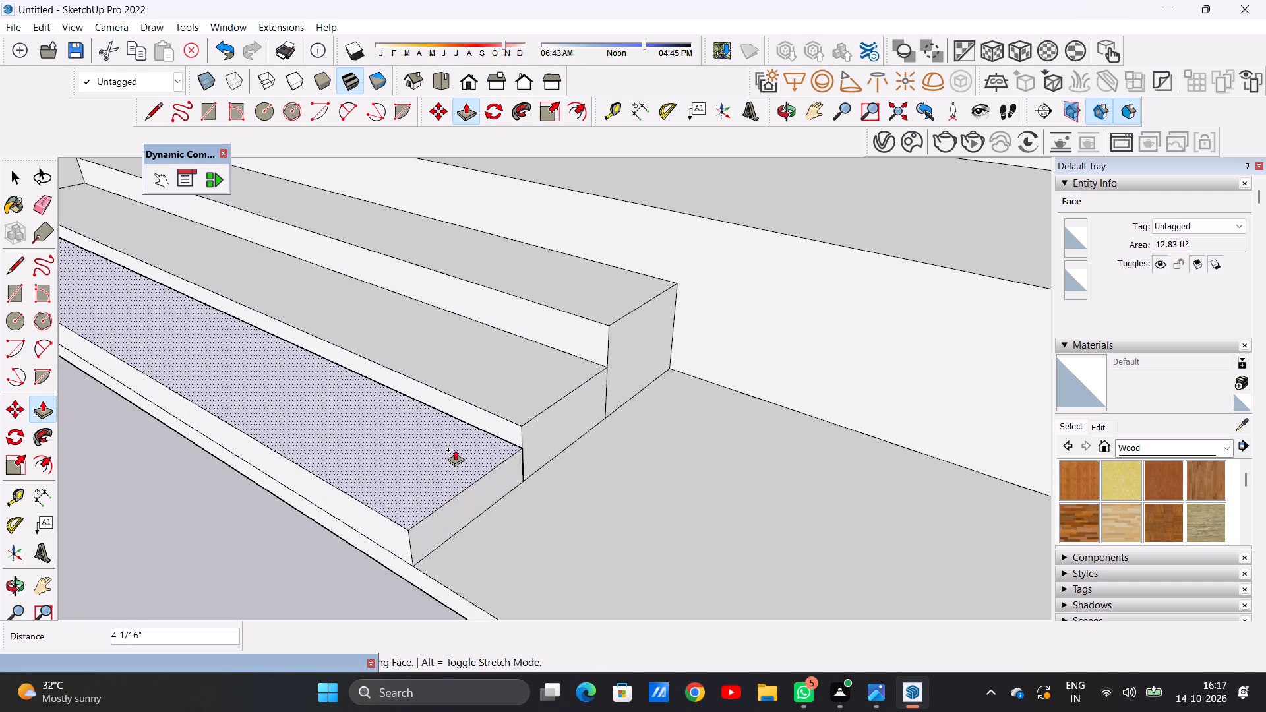
{"action": "left_click", "coordinate": [456, 455]}
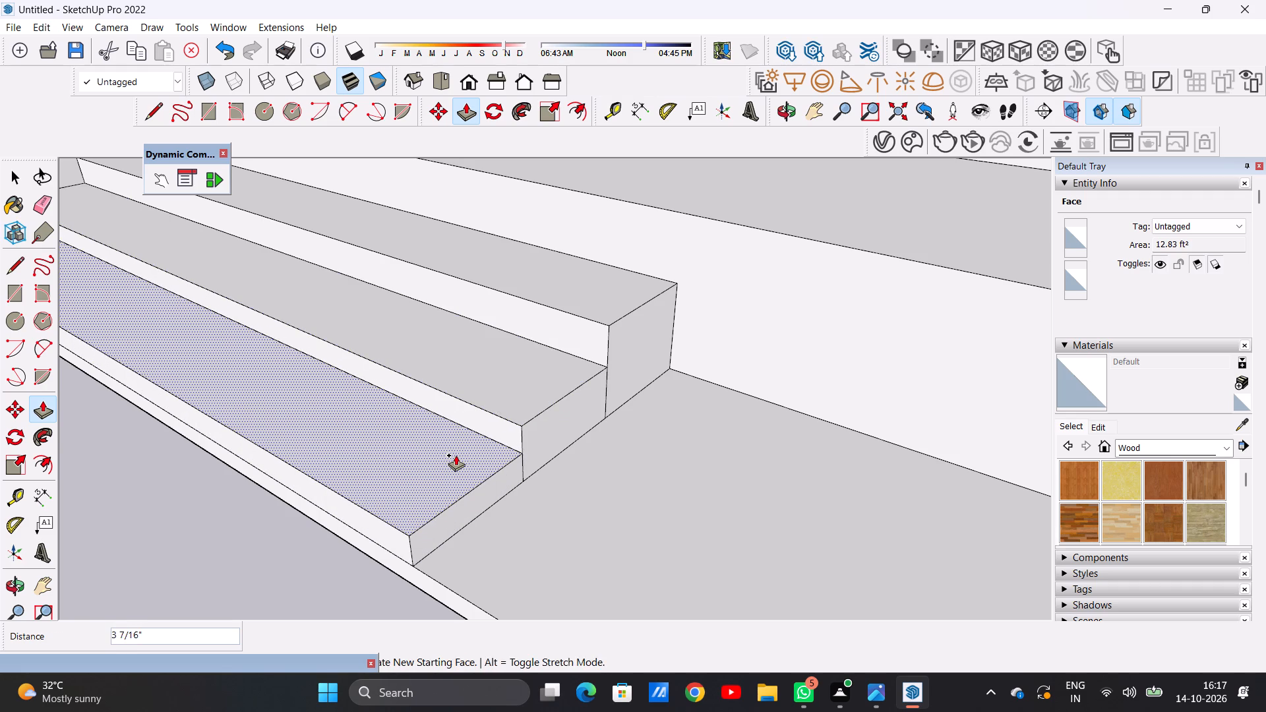
{"action": "key", "text": "space"}
Examine the villa's front and porch side with the new entrance steps from several angles.
{"action": "scroll", "coordinate": [448, 450], "scroll_direction": "down", "scroll_amount": 14}
{"action": "middle_click_drag", "start_coordinate": [317, 441], "coordinate": [454, 396]}
{"action": "scroll", "coordinate": [463, 508], "scroll_direction": "down", "scroll_amount": 7}
{"action": "left_click", "coordinate": [371, 579]}
{"action": "scroll", "coordinate": [403, 461], "scroll_direction": "down", "scroll_amount": 11}
{"action": "middle_click_drag", "start_coordinate": [398, 480], "coordinate": [450, 431]}
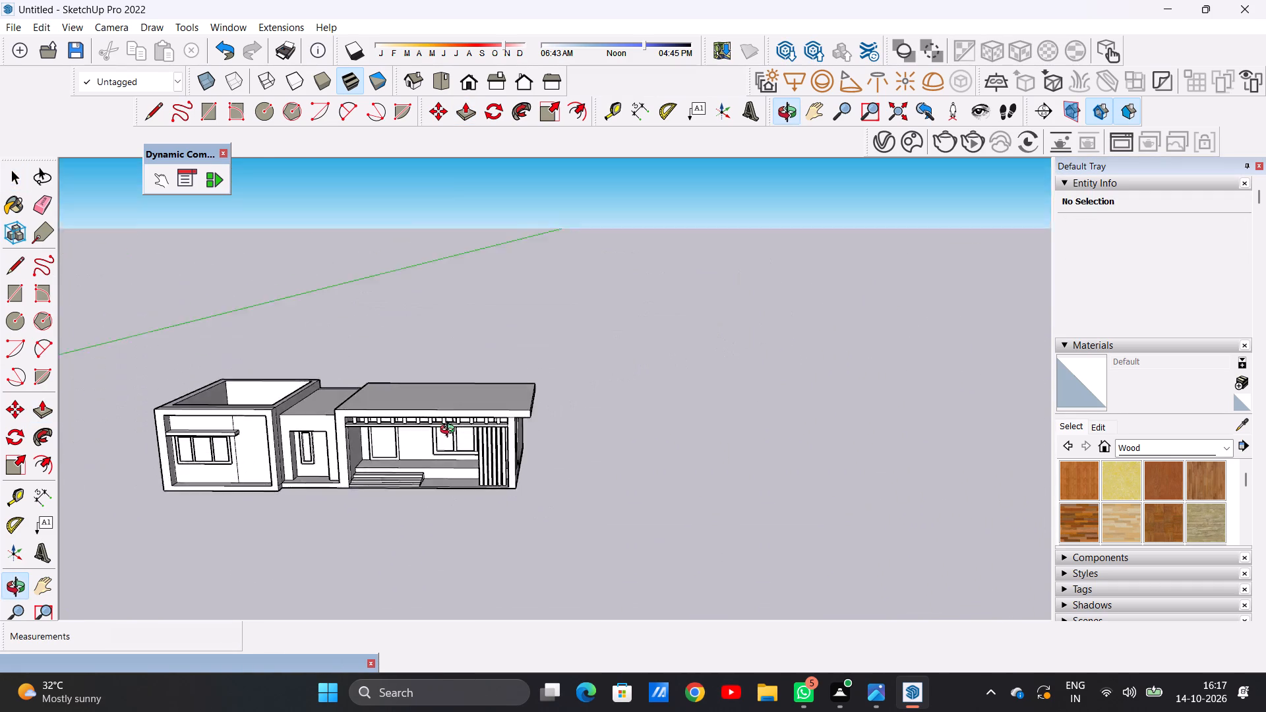
{"action": "middle_click_drag", "start_coordinate": [450, 431], "coordinate": [452, 369]}
{"action": "scroll", "coordinate": [351, 436], "scroll_direction": "up", "scroll_amount": 8}
{"action": "middle_click_drag", "start_coordinate": [485, 390], "coordinate": [495, 462]}
{"action": "scroll", "coordinate": [504, 456], "scroll_direction": "down", "scroll_amount": 9}
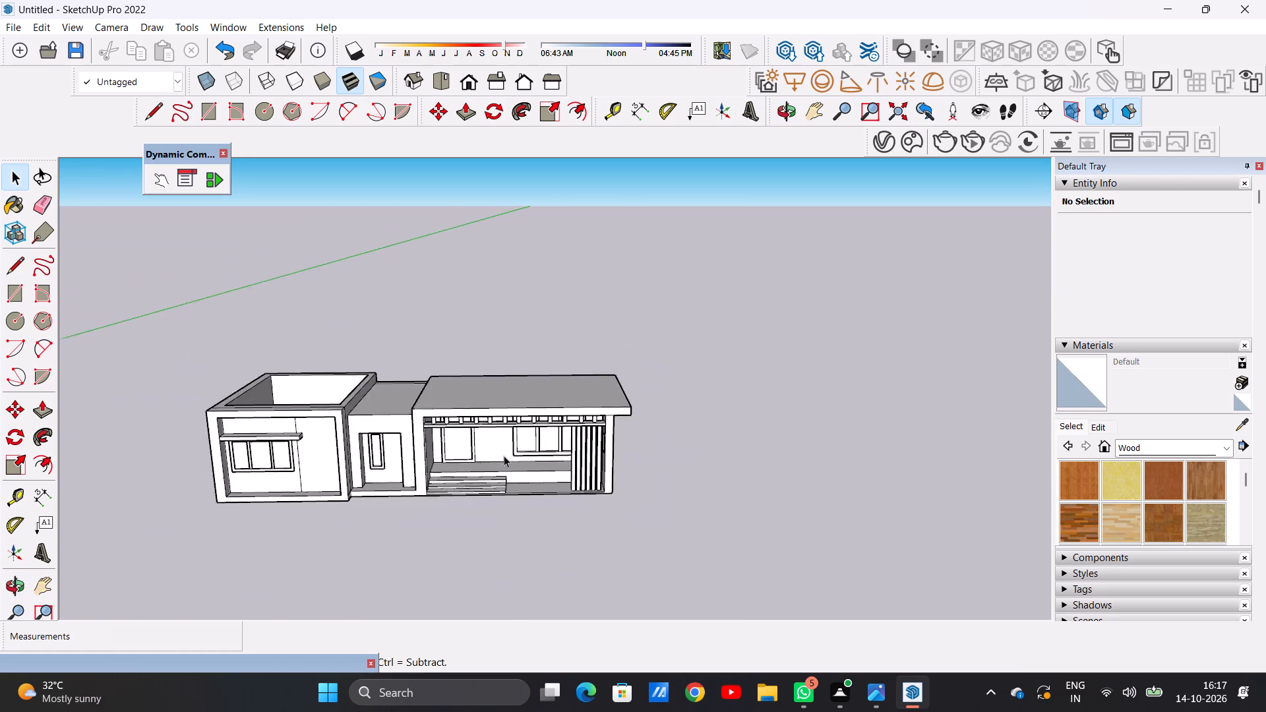
{"action": "scroll", "coordinate": [504, 456], "scroll_direction": "down", "scroll_amount": 4}
{"action": "scroll", "coordinate": [282, 448], "scroll_direction": "up", "scroll_amount": 19}
{"action": "scroll", "coordinate": [402, 449], "scroll_direction": "down", "scroll_amount": 13}
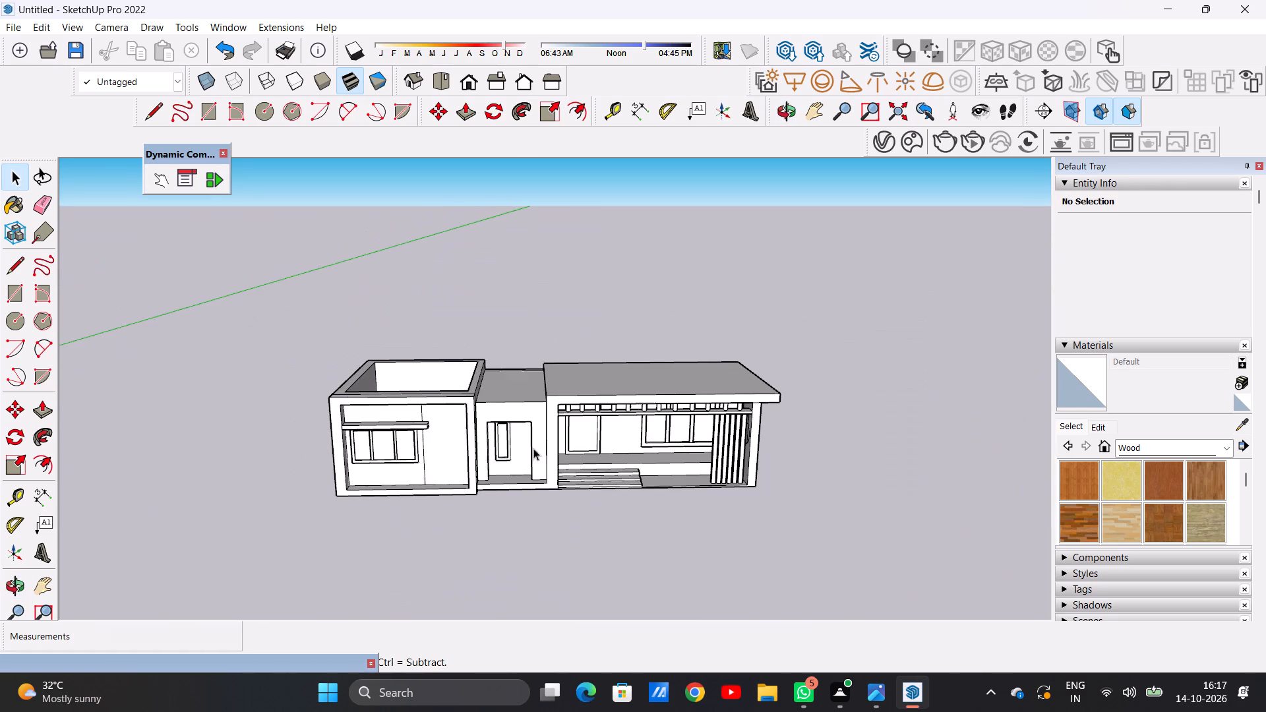
{"action": "middle_click_drag", "start_coordinate": [649, 450], "coordinate": [399, 397]}
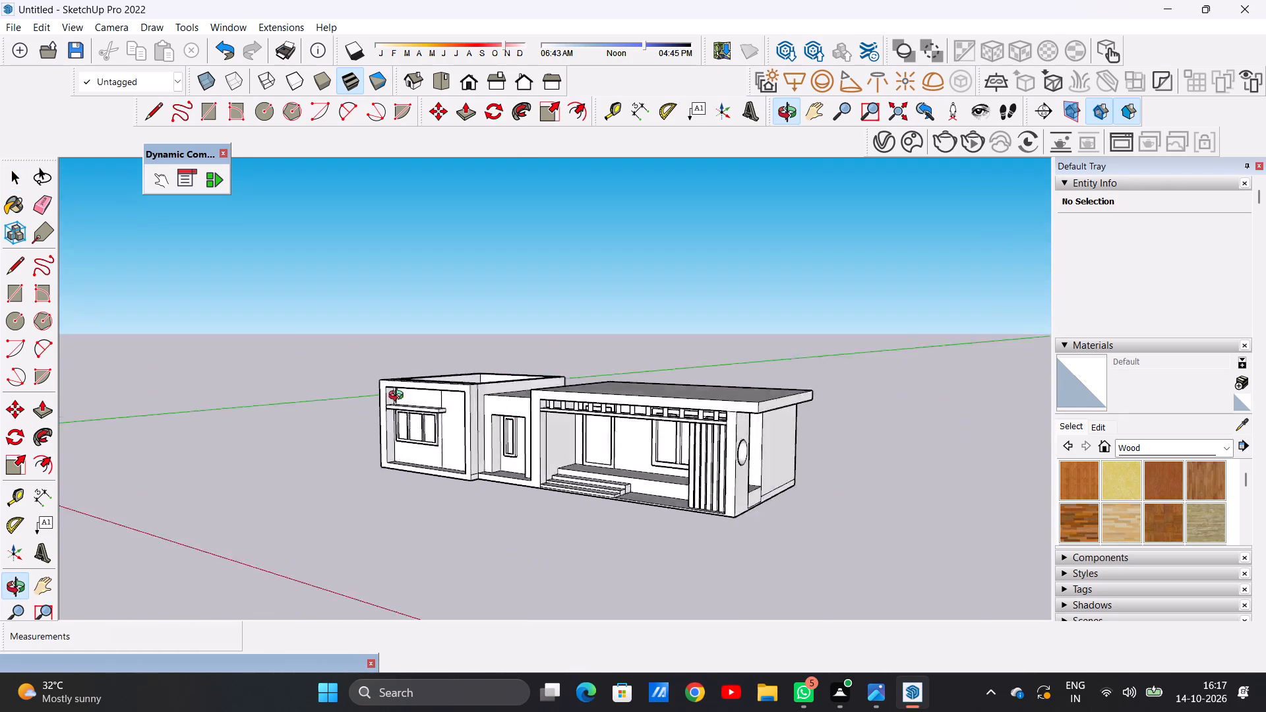
{"action": "middle_click_drag", "start_coordinate": [399, 397], "coordinate": [357, 392]}
Erase the vertical line through and above the circle on the inner face of the porch's end wall beside the posts.
{"action": "scroll", "coordinate": [736, 453], "scroll_direction": "up", "scroll_amount": 5}
{"action": "scroll", "coordinate": [662, 471], "scroll_direction": "down", "scroll_amount": 1}
{"action": "scroll", "coordinate": [662, 471], "scroll_direction": "up", "scroll_amount": 15}
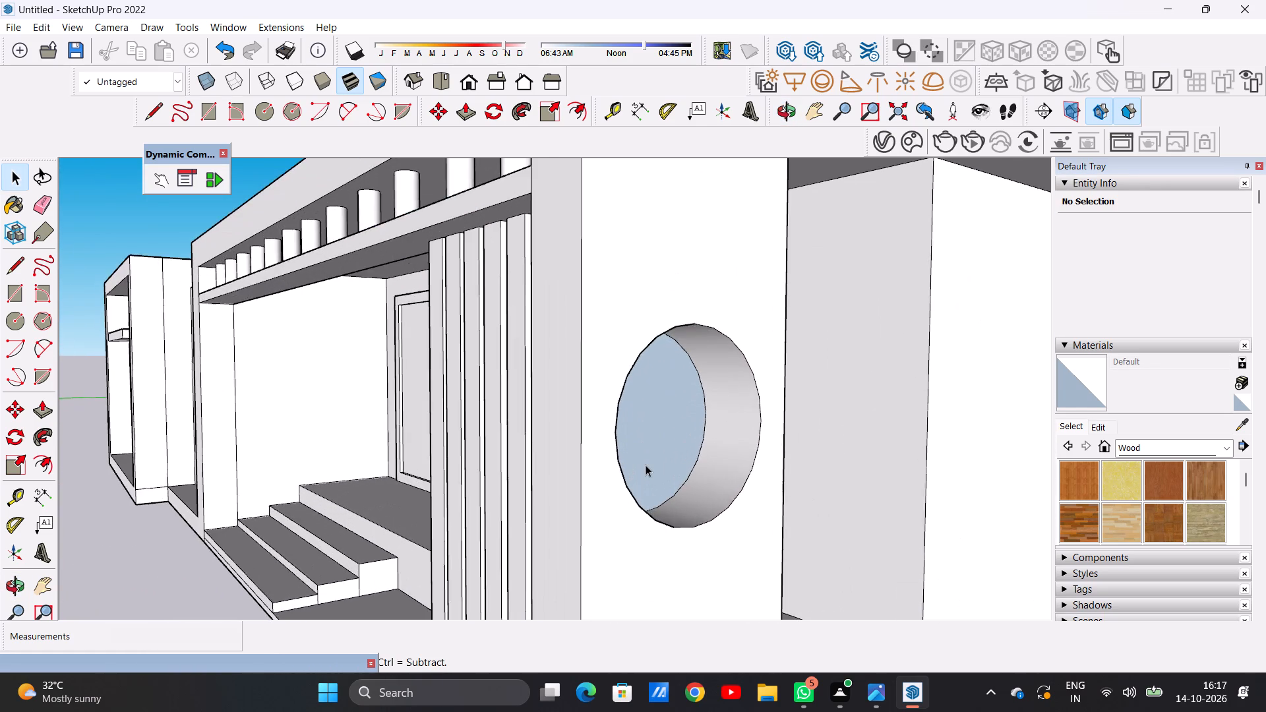
{"action": "scroll", "coordinate": [599, 462], "scroll_direction": "down", "scroll_amount": 7}
{"action": "middle_click_drag", "start_coordinate": [508, 469], "coordinate": [851, 476]}
{"action": "middle_click_drag", "start_coordinate": [696, 467], "coordinate": [859, 479]}
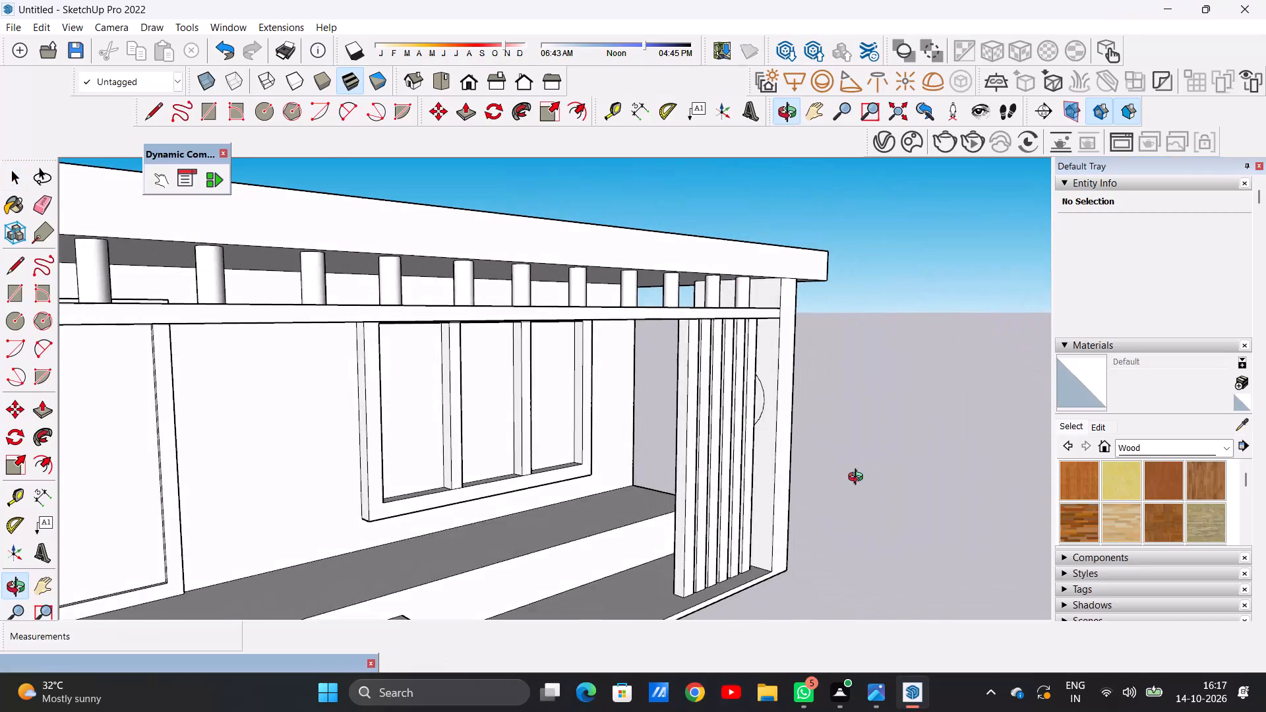
{"action": "middle_click_drag", "start_coordinate": [859, 479], "coordinate": [591, 507]}
{"action": "scroll", "coordinate": [868, 469], "scroll_direction": "up", "scroll_amount": 16}
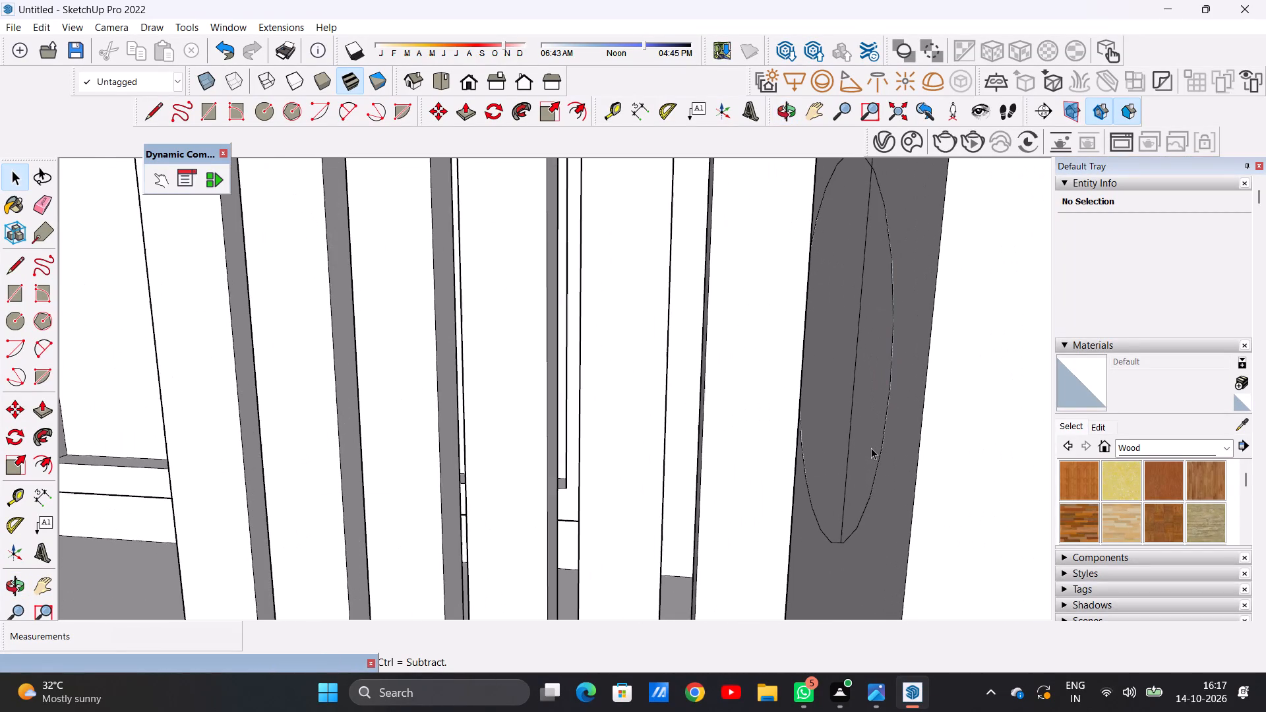
{"action": "scroll", "coordinate": [821, 452], "scroll_direction": "down", "scroll_amount": 6}
{"action": "scroll", "coordinate": [814, 457], "scroll_direction": "up", "scroll_amount": 6}
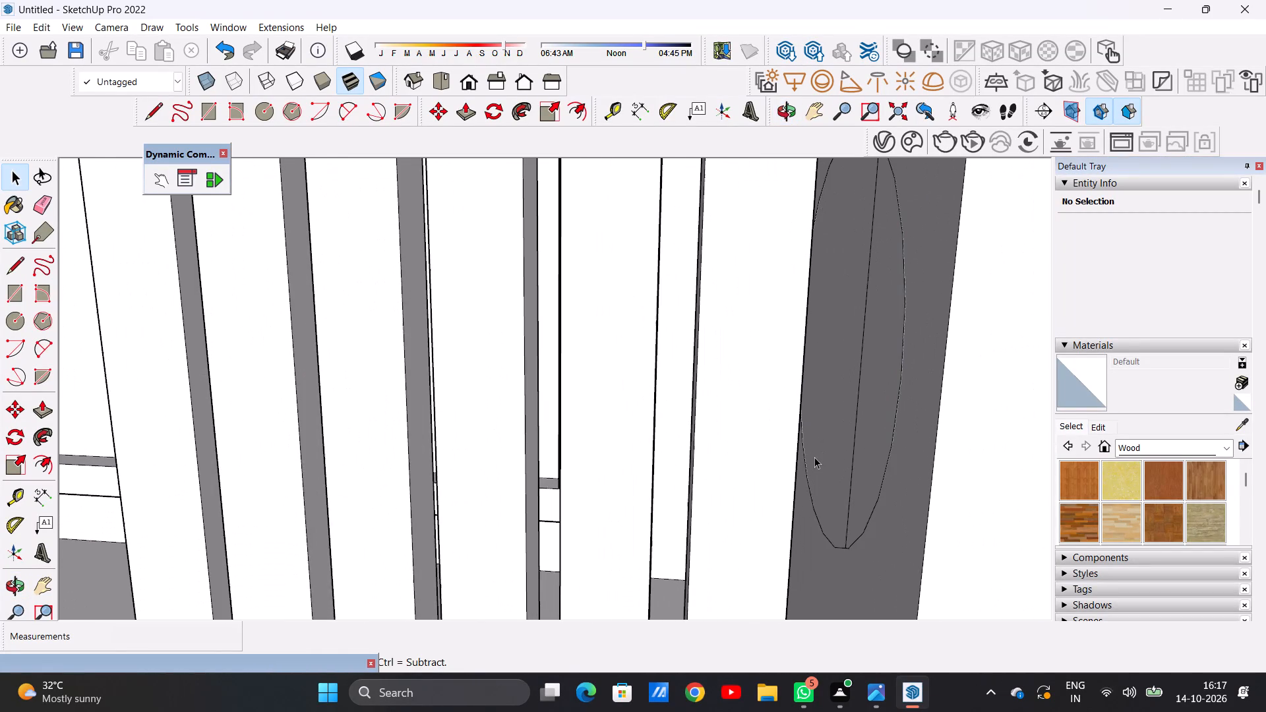
{"action": "key", "text": "e"}
{"action": "left_click_drag", "start_coordinate": [859, 430], "coordinate": [846, 424]}
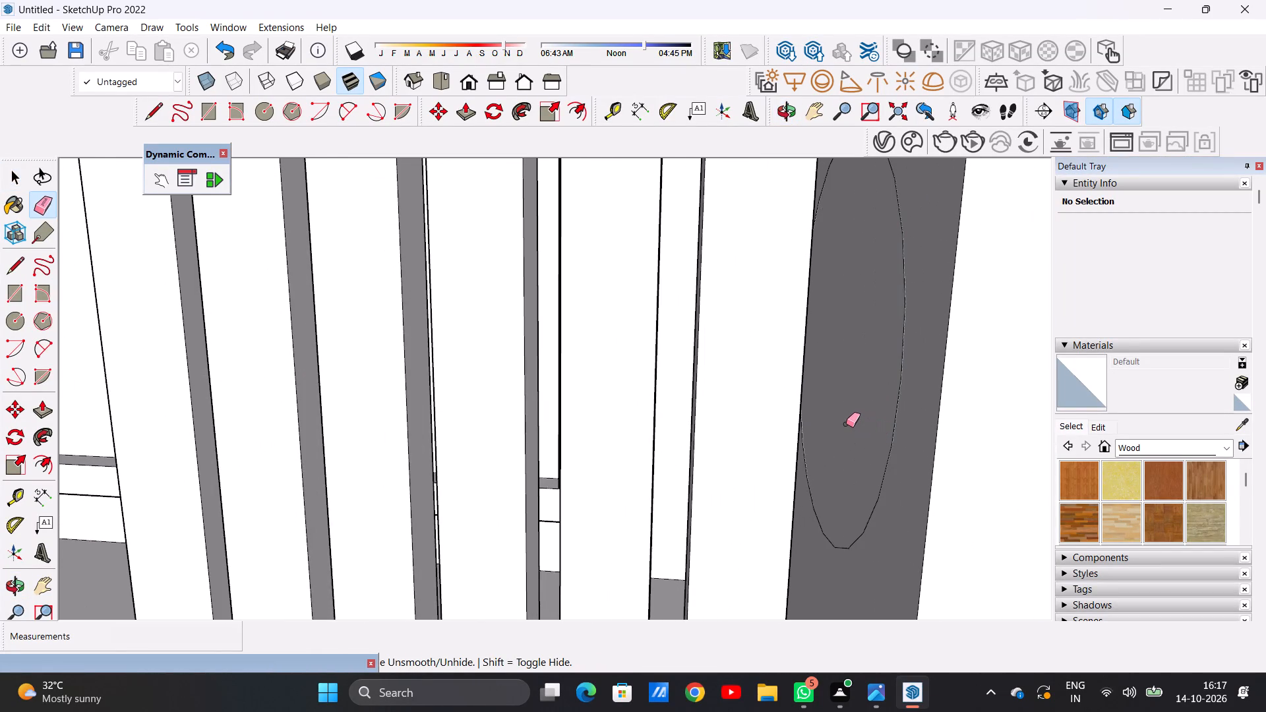
{"action": "scroll", "coordinate": [854, 471], "scroll_direction": "down", "scroll_amount": 14}
{"action": "scroll", "coordinate": [867, 363], "scroll_direction": "up", "scroll_amount": 12}
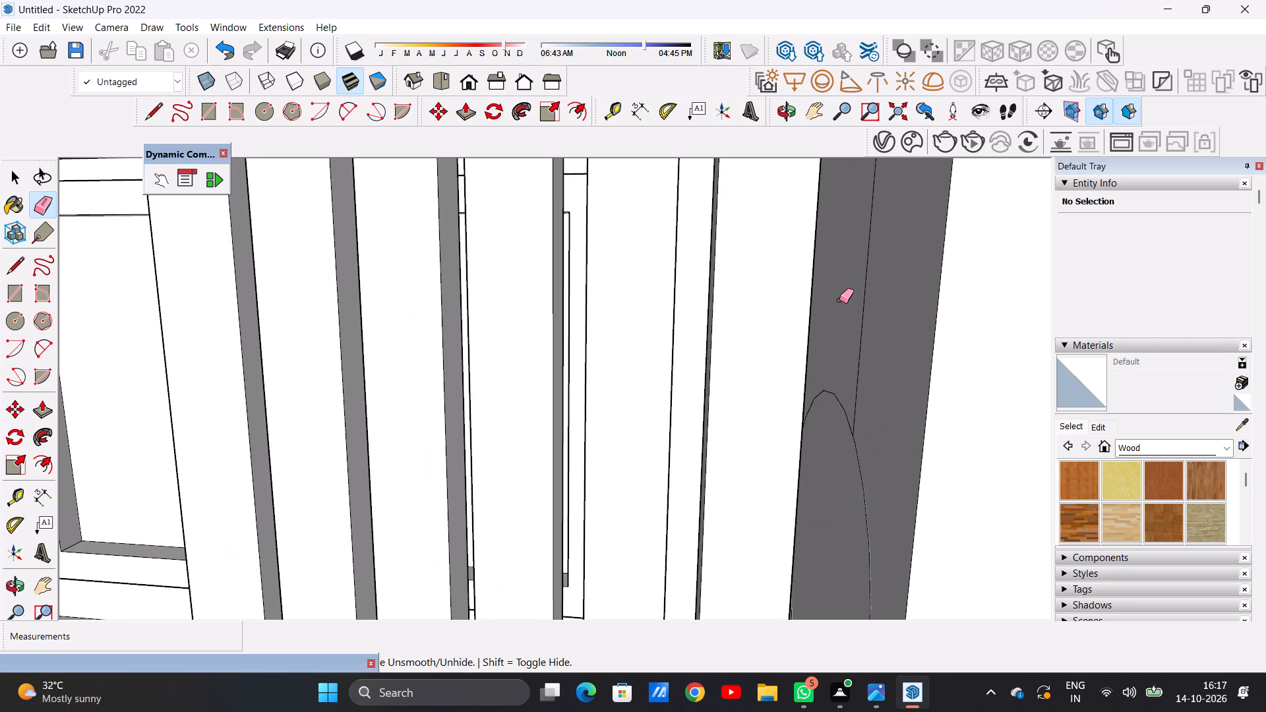
{"action": "left_click_drag", "start_coordinate": [851, 296], "coordinate": [870, 307]}
{"action": "key", "text": "space"}
Delete the circular face closing the round recess in the porch's end wall, making it a through opening.
{"action": "scroll", "coordinate": [682, 467], "scroll_direction": "down", "scroll_amount": 3}
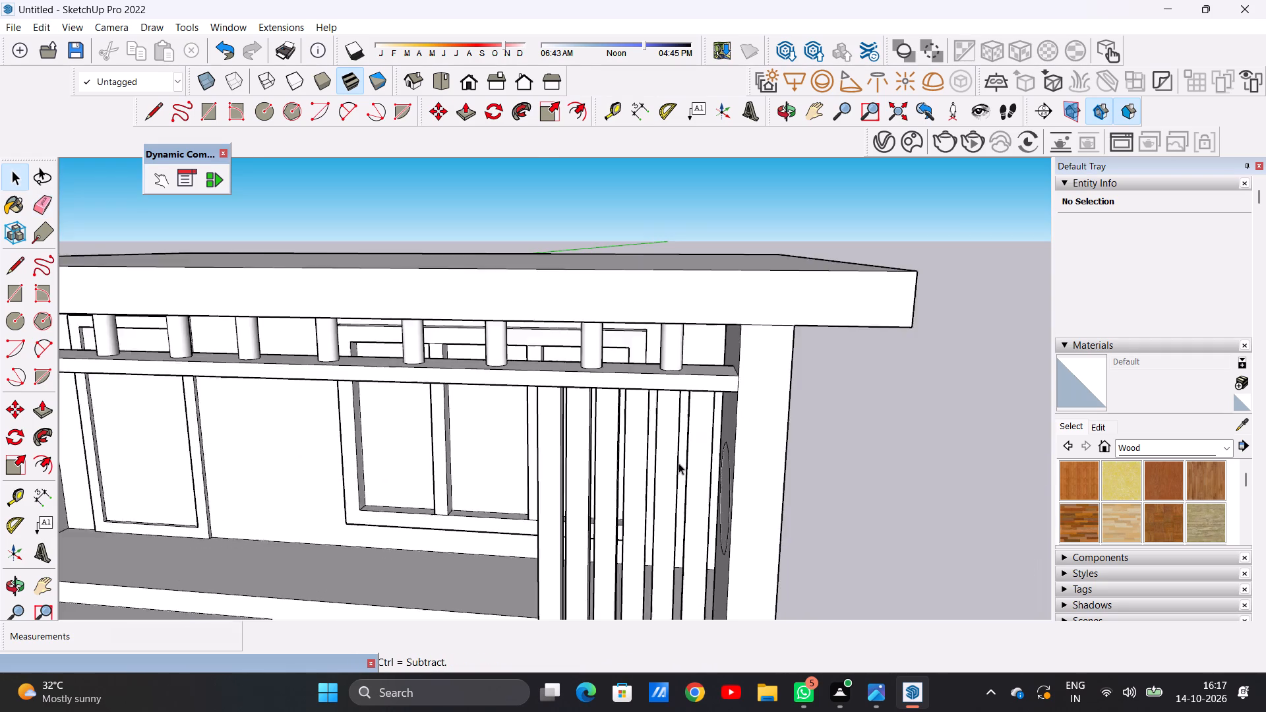
{"action": "scroll", "coordinate": [678, 463], "scroll_direction": "down", "scroll_amount": 8}
{"action": "middle_click_drag", "start_coordinate": [808, 458], "coordinate": [433, 430]}
{"action": "scroll", "coordinate": [499, 518], "scroll_direction": "up", "scroll_amount": 5}
{"action": "left_click", "coordinate": [517, 515]}
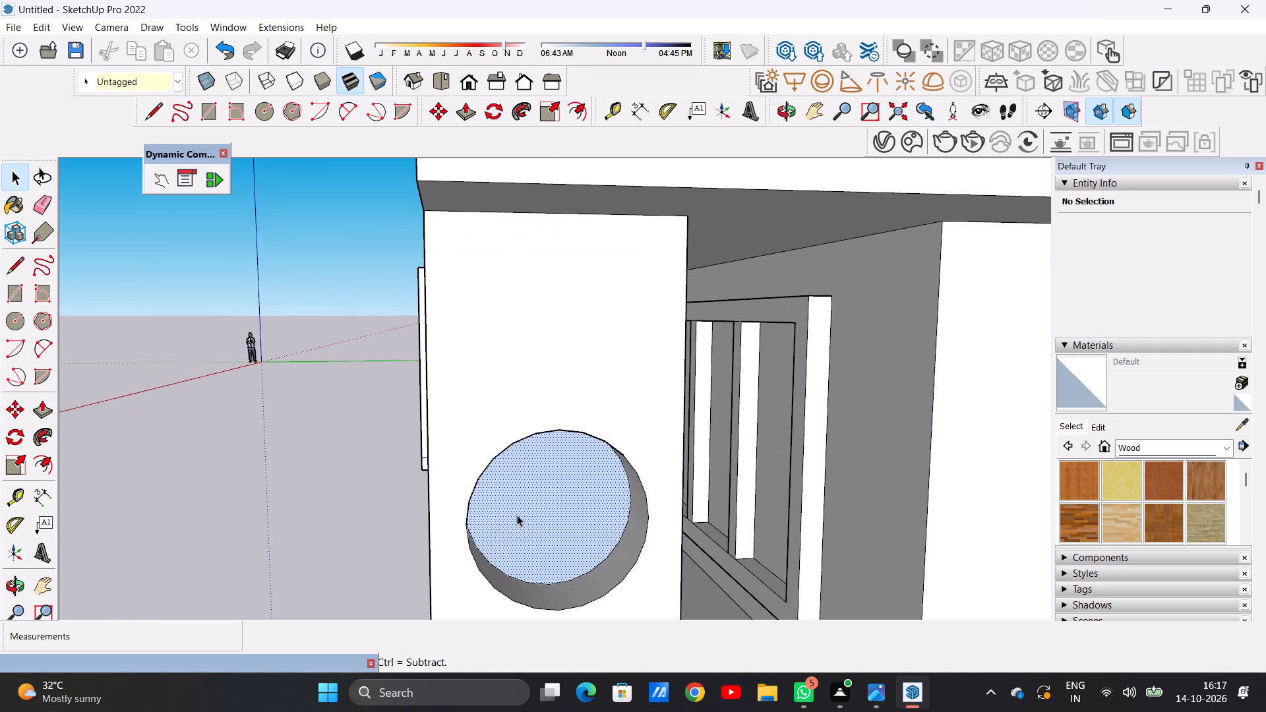
{"action": "key", "text": "Delete"}
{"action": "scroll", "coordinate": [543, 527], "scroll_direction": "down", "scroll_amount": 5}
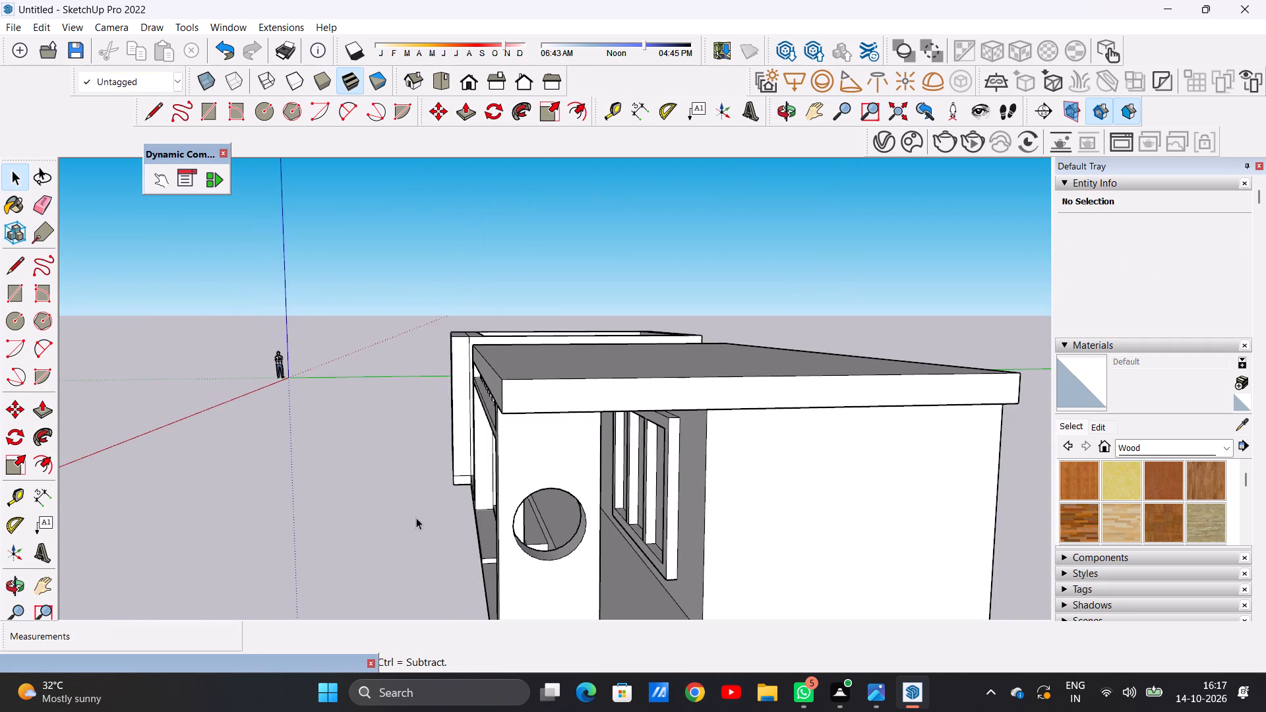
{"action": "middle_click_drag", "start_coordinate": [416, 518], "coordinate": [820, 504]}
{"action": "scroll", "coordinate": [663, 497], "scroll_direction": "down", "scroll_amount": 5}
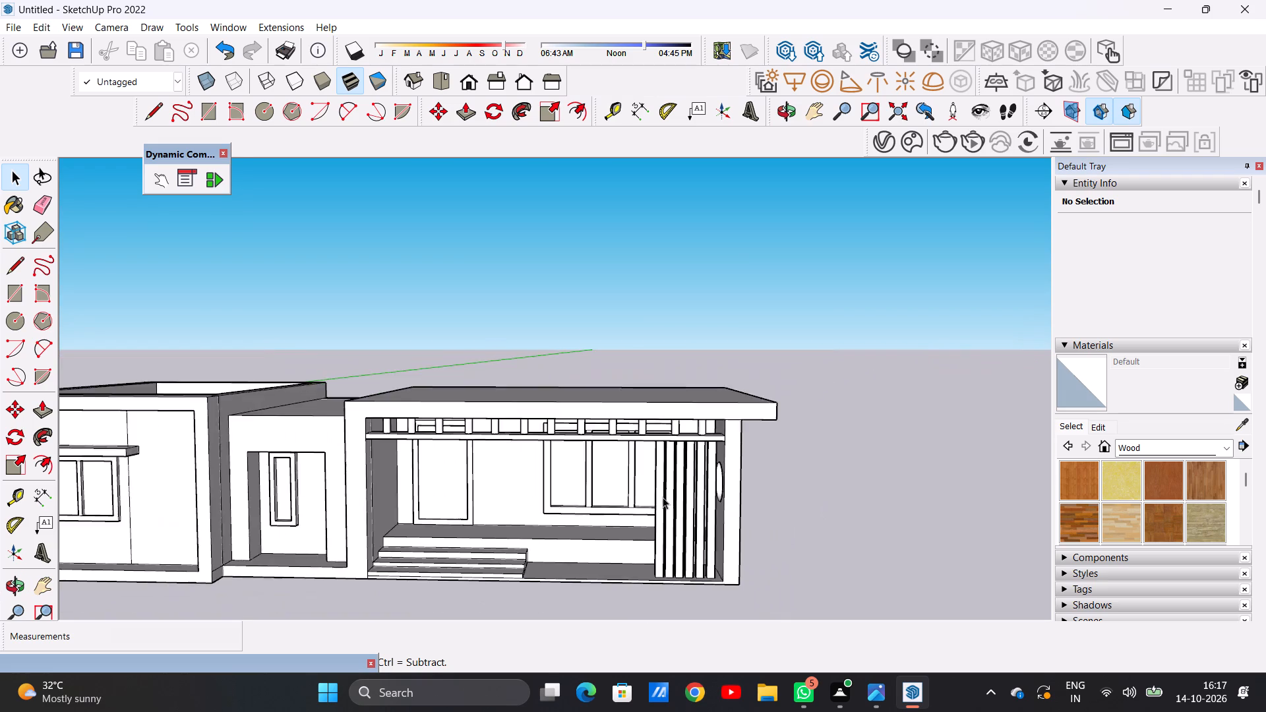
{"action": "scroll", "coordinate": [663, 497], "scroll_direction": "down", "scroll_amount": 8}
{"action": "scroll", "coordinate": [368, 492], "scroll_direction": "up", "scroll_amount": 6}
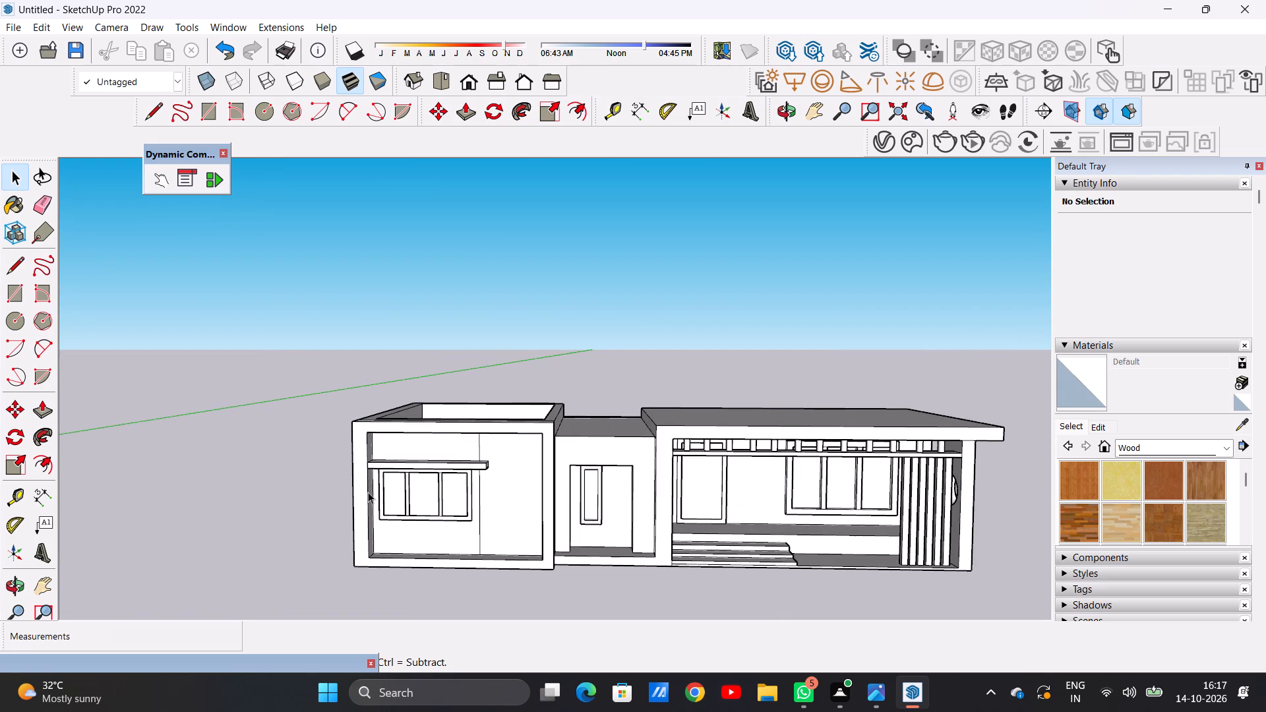
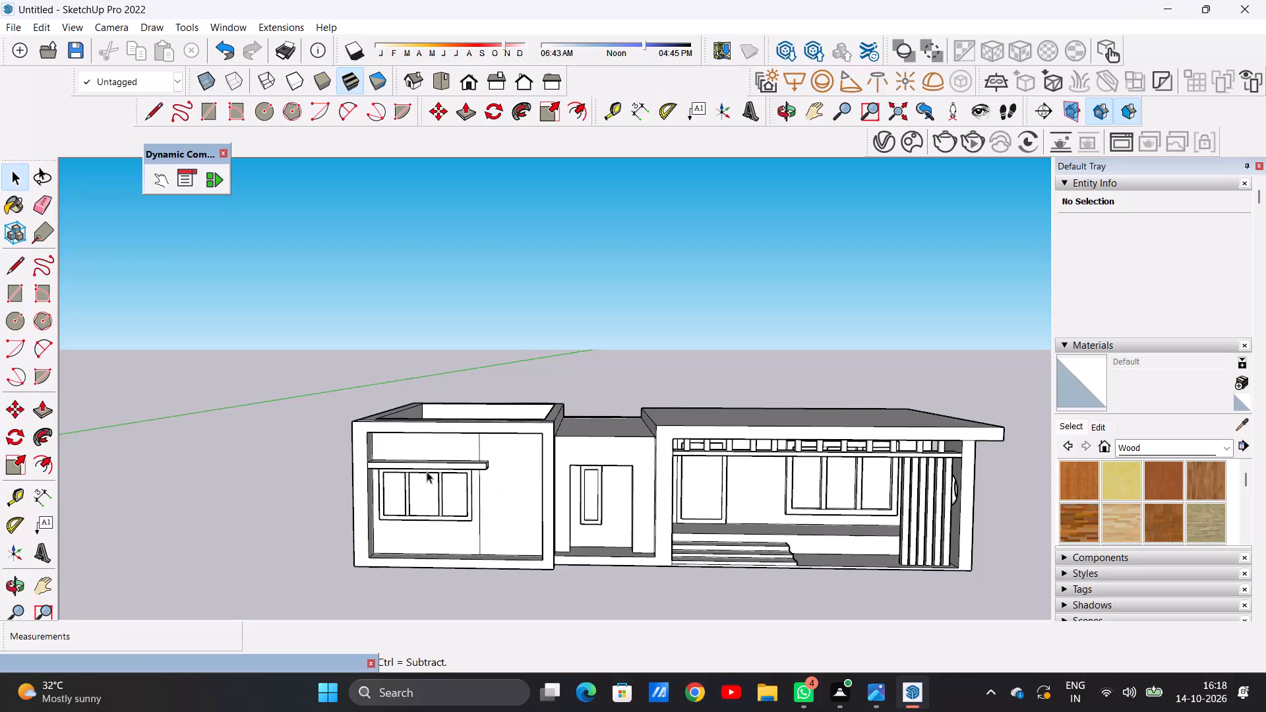
Move the inner floor face of the open window block up about 11' 5 1/8" to the wall tops, closing its roof.
{"action": "scroll", "coordinate": [418, 469], "scroll_direction": "down", "scroll_amount": 11}
{"action": "scroll", "coordinate": [398, 477], "scroll_direction": "up", "scroll_amount": 7}
{"action": "middle_click", "coordinate": [398, 477]}
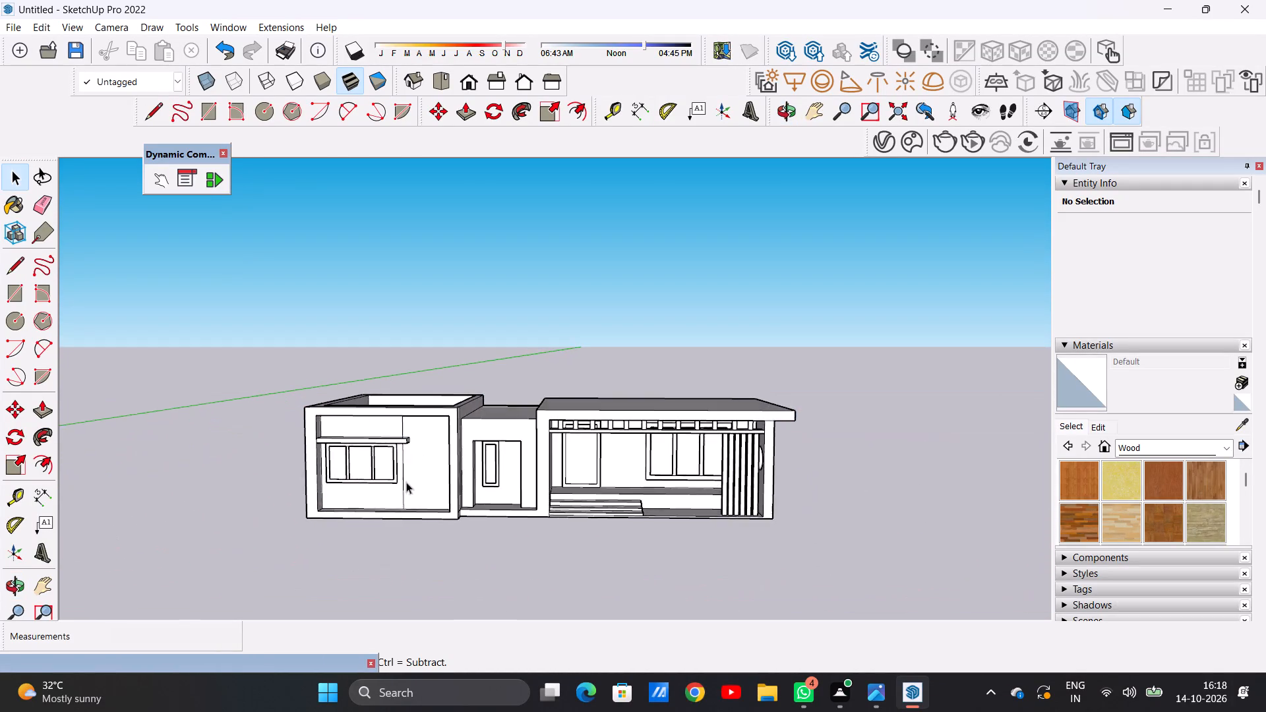
{"action": "scroll", "coordinate": [452, 502], "scroll_direction": "down", "scroll_amount": 6}
{"action": "scroll", "coordinate": [446, 447], "scroll_direction": "up", "scroll_amount": 6}
{"action": "middle_click_drag", "start_coordinate": [443, 446], "coordinate": [444, 599]}
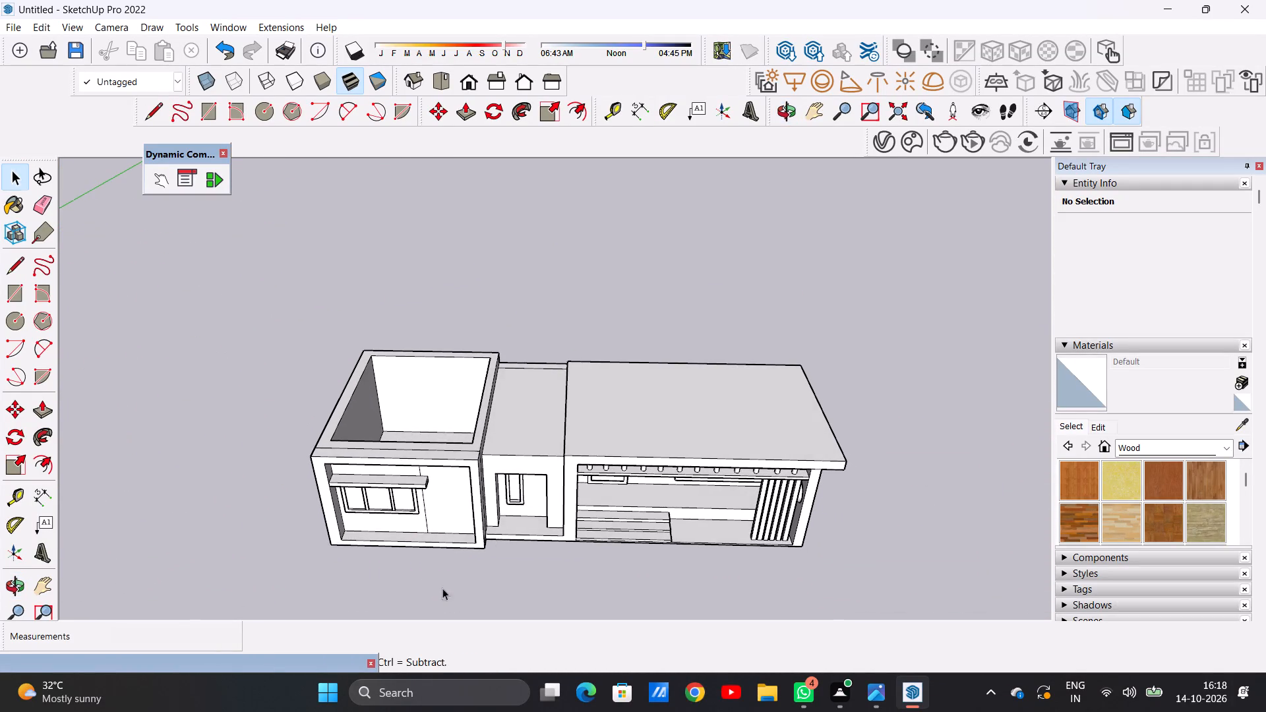
{"action": "middle_click_drag", "start_coordinate": [427, 389], "coordinate": [433, 568]}
{"action": "scroll", "coordinate": [442, 384], "scroll_direction": "up", "scroll_amount": 6}
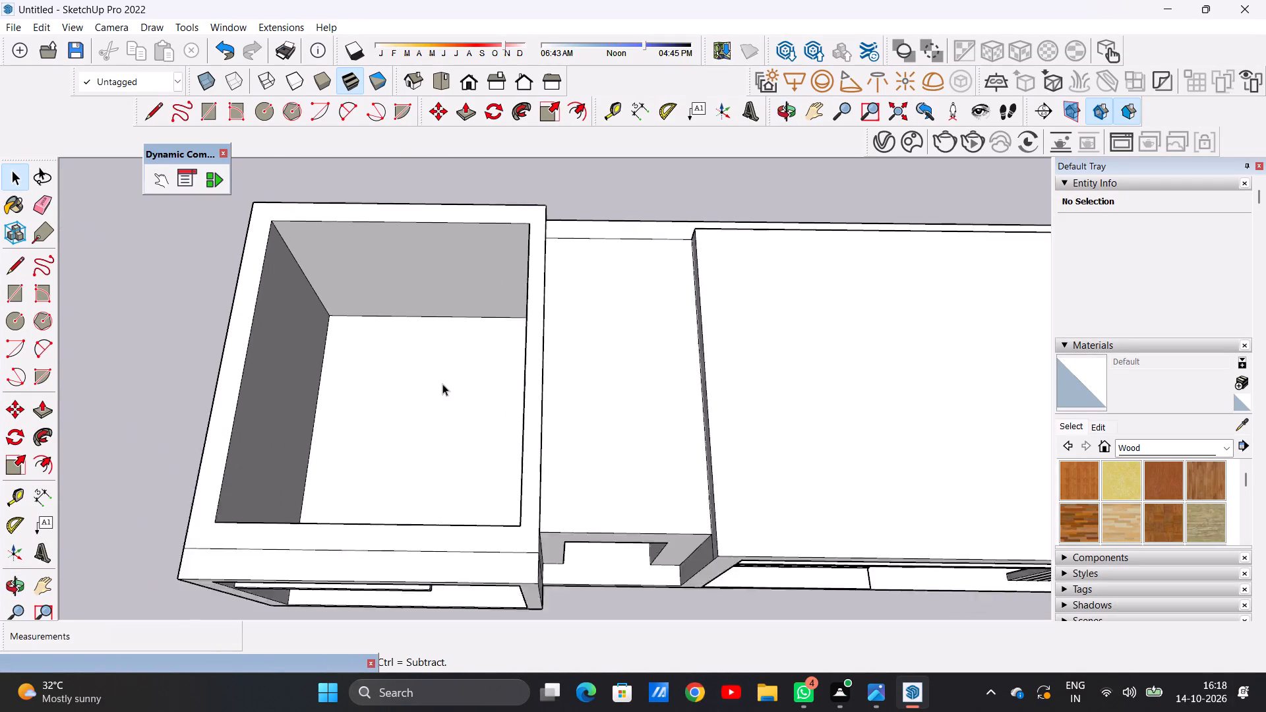
{"action": "scroll", "coordinate": [442, 384], "scroll_direction": "up", "scroll_amount": 1}
{"action": "double_click", "coordinate": [417, 467]}
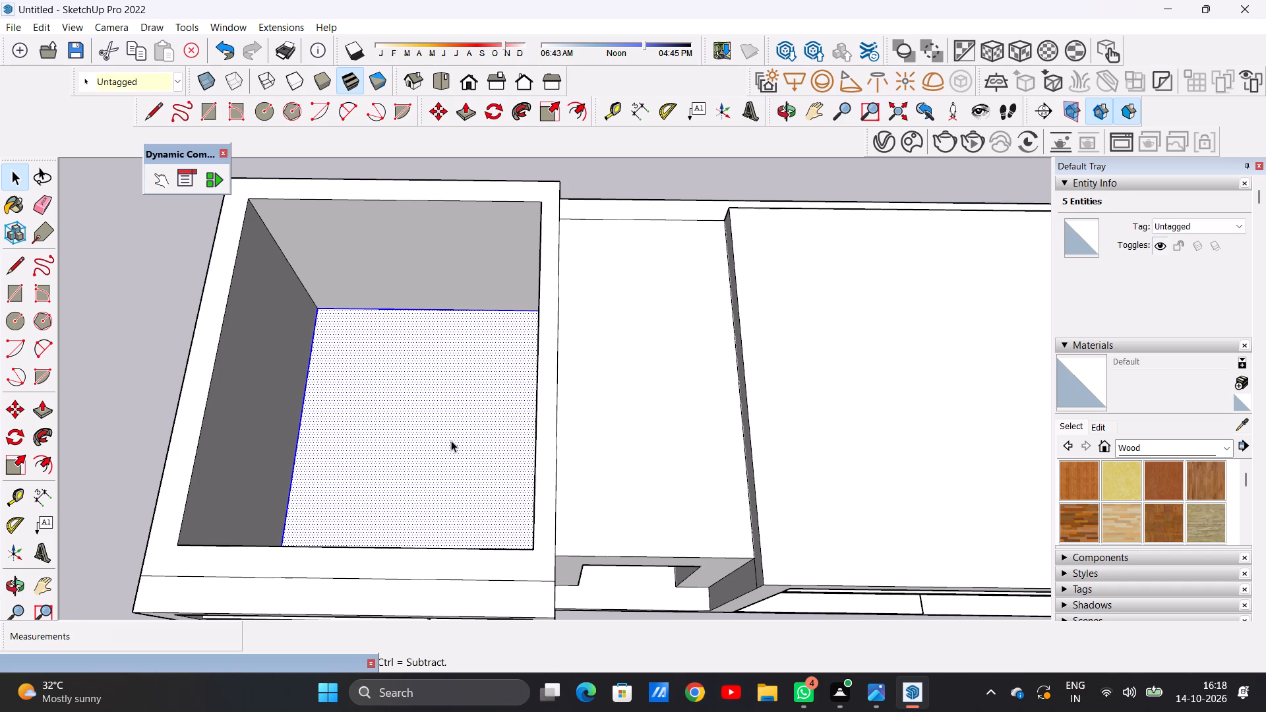
{"action": "scroll", "coordinate": [457, 436], "scroll_direction": "down", "scroll_amount": 4}
{"action": "middle_click_drag", "start_coordinate": [464, 463], "coordinate": [569, 510]}
{"action": "key", "text": "m"}
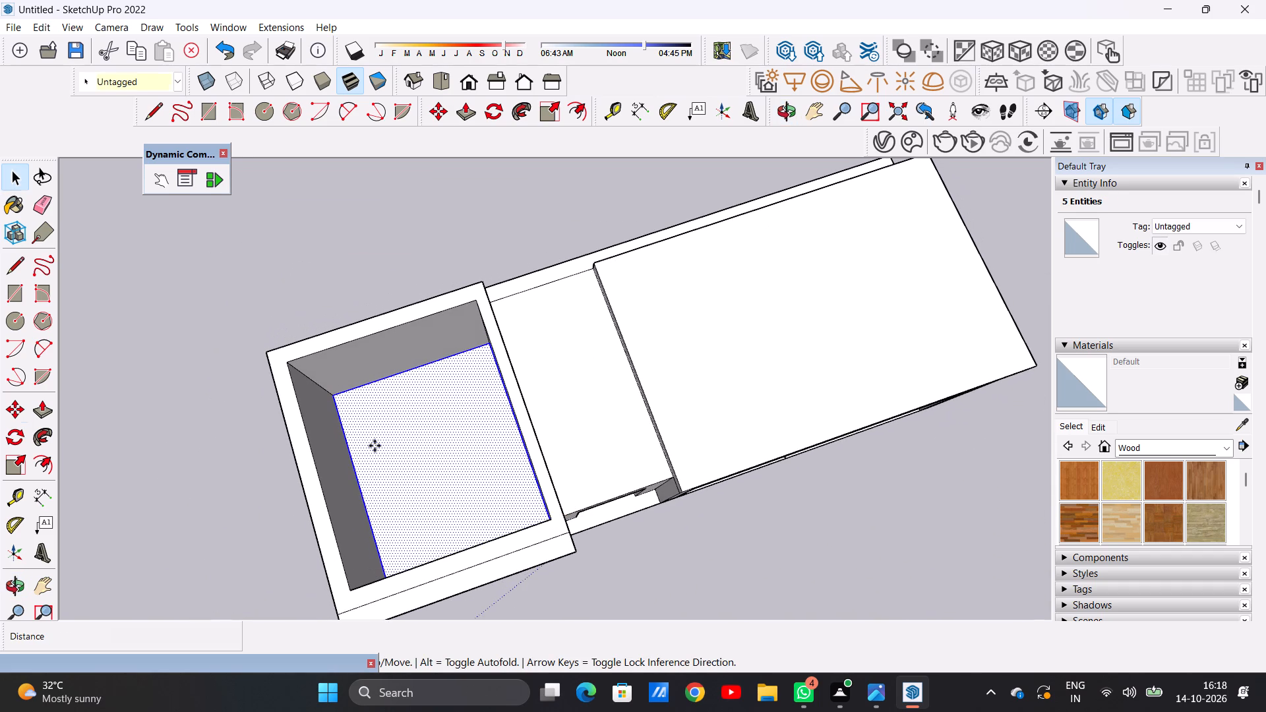
{"action": "left_click", "coordinate": [334, 394]}
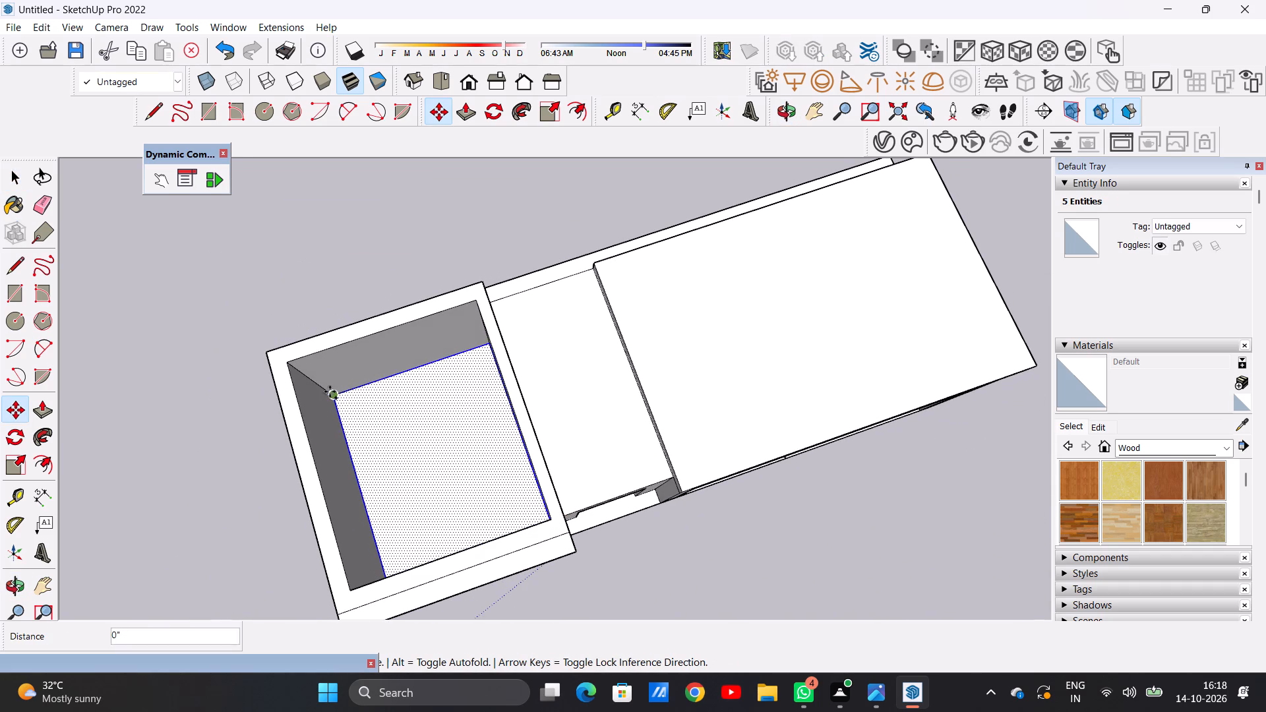
{"action": "left_click", "coordinate": [291, 366]}
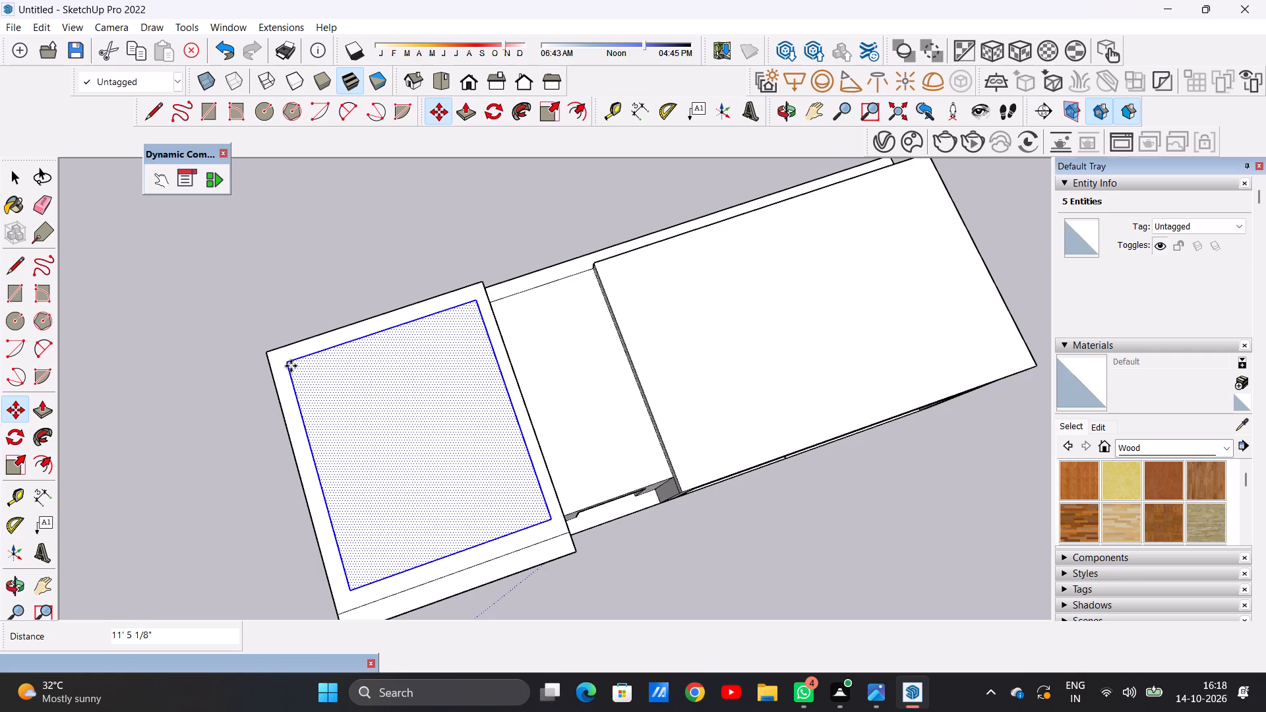
{"action": "key", "text": "space"}
{"action": "left_click", "coordinate": [342, 272]}
Examine the window block's closed roof and its junction with the lower entrance roof from the front and above.
{"action": "scroll", "coordinate": [365, 368], "scroll_direction": "down", "scroll_amount": 10}
{"action": "middle_click_drag", "start_coordinate": [430, 464], "coordinate": [387, 357]}
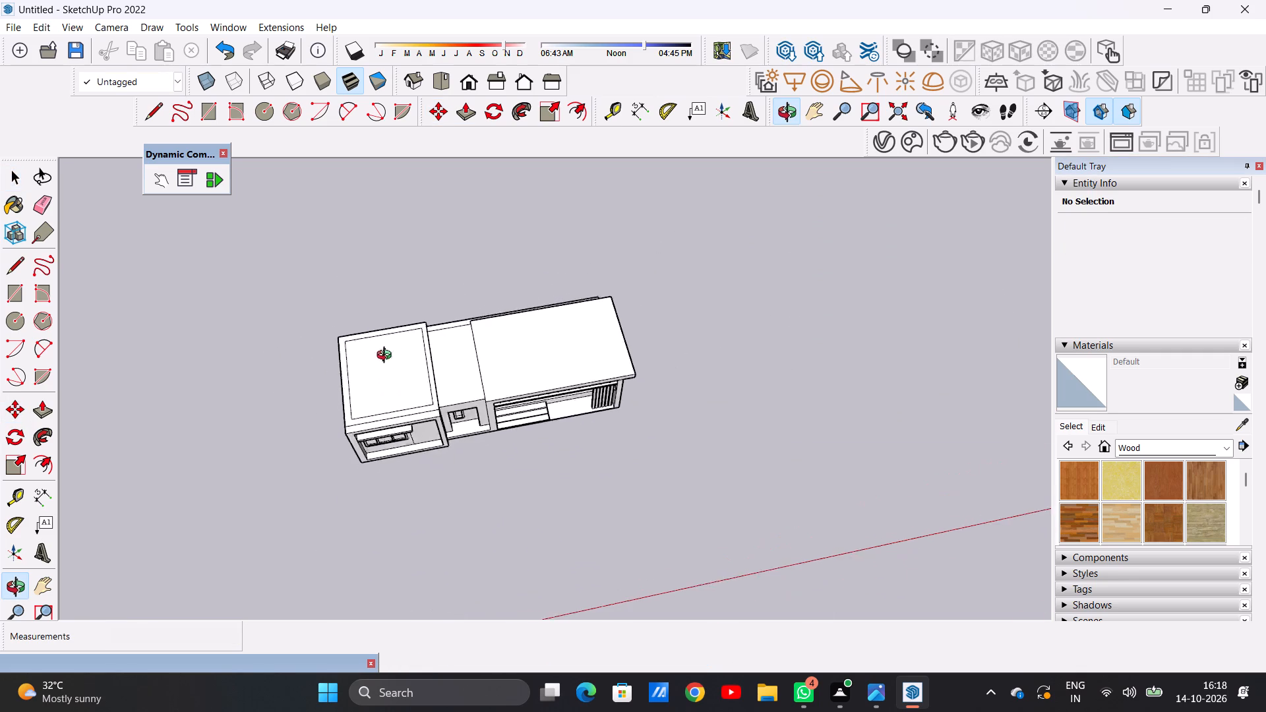
{"action": "middle_click_drag", "start_coordinate": [387, 357], "coordinate": [380, 320]}
{"action": "middle_click_drag", "start_coordinate": [406, 456], "coordinate": [392, 299]}
{"action": "scroll", "coordinate": [639, 459], "scroll_direction": "up", "scroll_amount": 6}
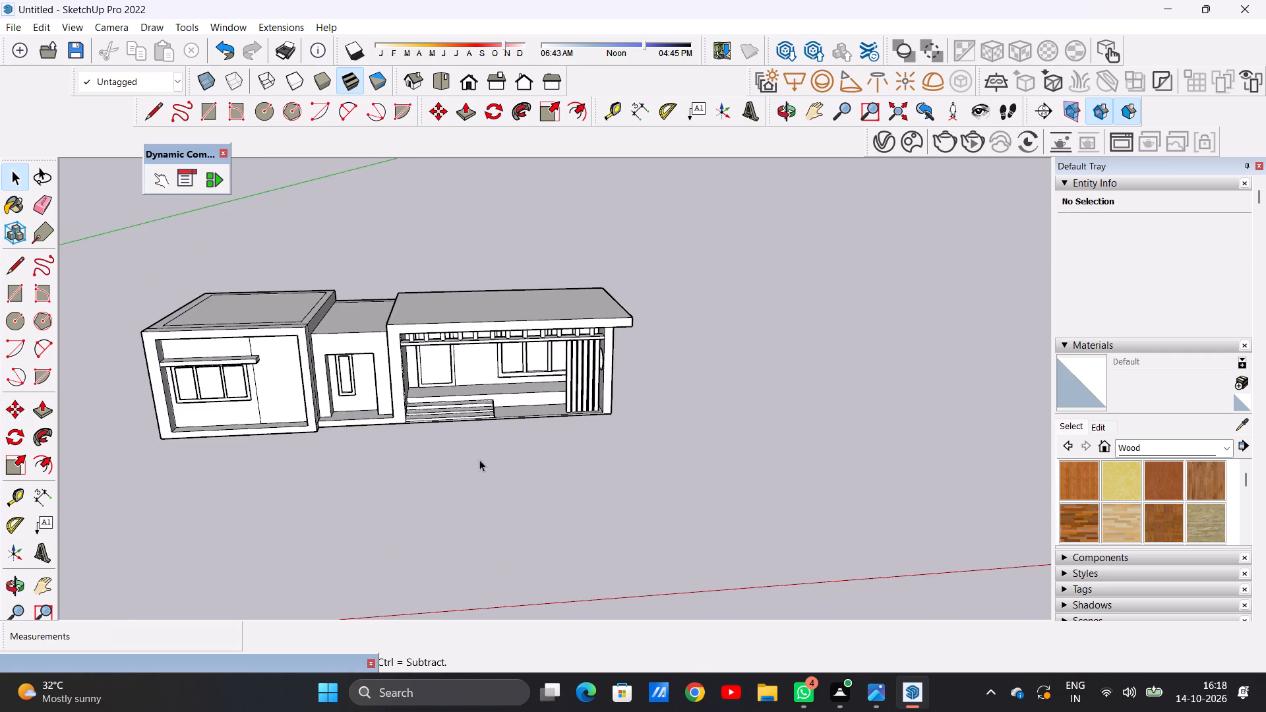
{"action": "scroll", "coordinate": [473, 460], "scroll_direction": "down", "scroll_amount": 5}
{"action": "scroll", "coordinate": [71, 269], "scroll_direction": "up", "scroll_amount": 4}
{"action": "scroll", "coordinate": [82, 268], "scroll_direction": "down", "scroll_amount": 1}
{"action": "scroll", "coordinate": [347, 338], "scroll_direction": "down", "scroll_amount": 6}
{"action": "scroll", "coordinate": [429, 386], "scroll_direction": "up", "scroll_amount": 8}
{"action": "middle_click_drag", "start_coordinate": [522, 396], "coordinate": [406, 323]}
{"action": "scroll", "coordinate": [404, 224], "scroll_direction": "up", "scroll_amount": 1}
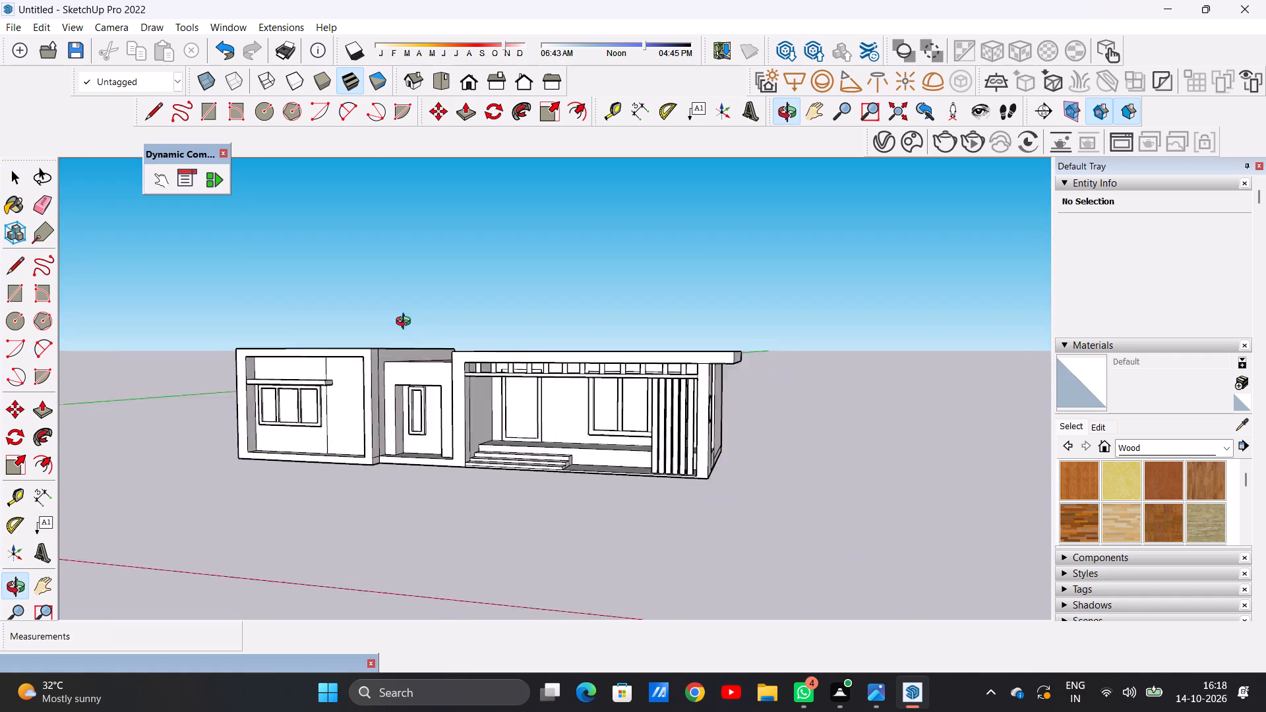
{"action": "middle_click_drag", "start_coordinate": [406, 323], "coordinate": [483, 332]}
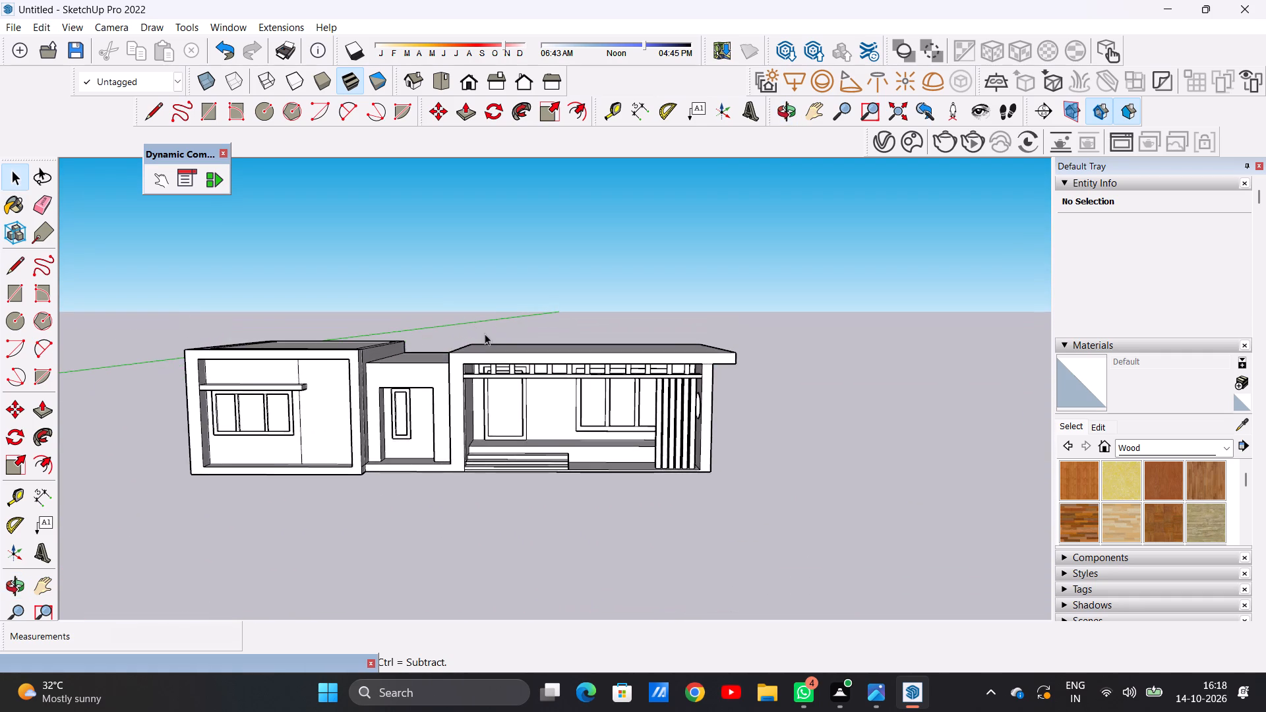
{"action": "scroll", "coordinate": [531, 361], "scroll_direction": "down", "scroll_amount": 6}
{"action": "scroll", "coordinate": [375, 374], "scroll_direction": "up", "scroll_amount": 7}
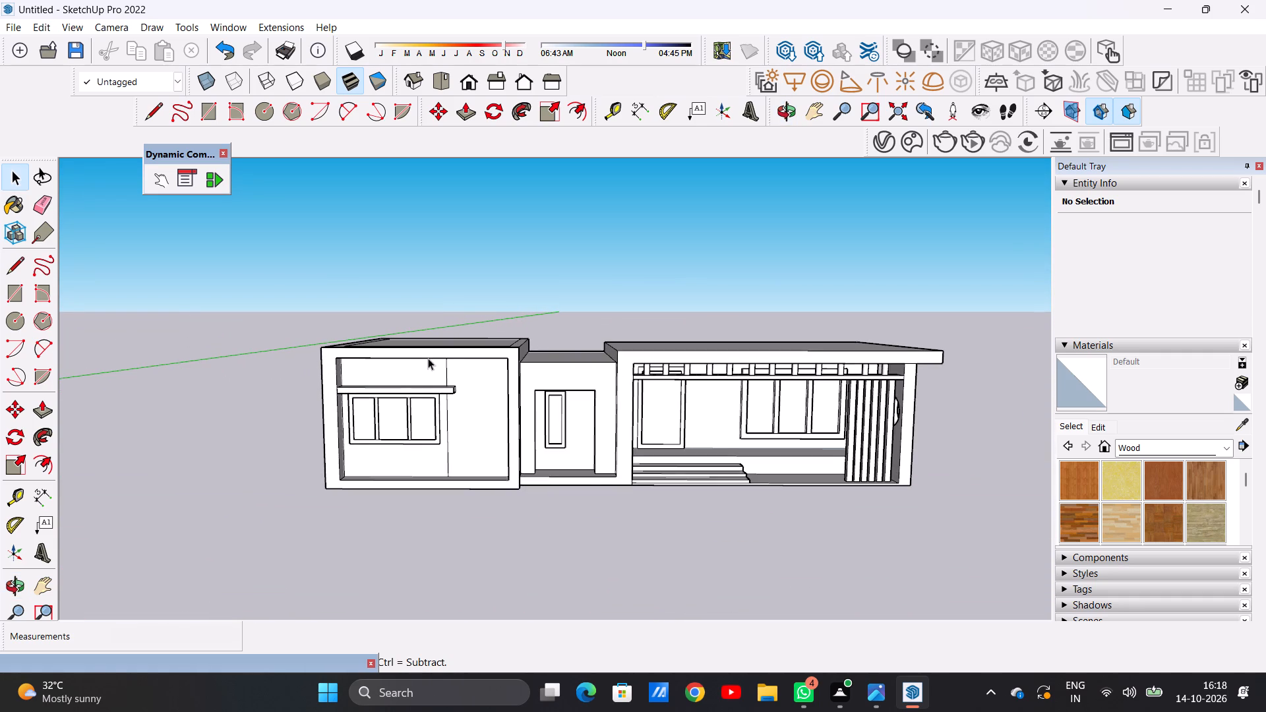
{"action": "scroll", "coordinate": [424, 357], "scroll_direction": "down", "scroll_amount": 3}
{"action": "middle_click_drag", "start_coordinate": [445, 340], "coordinate": [460, 476]}
{"action": "scroll", "coordinate": [459, 356], "scroll_direction": "up", "scroll_amount": 3}
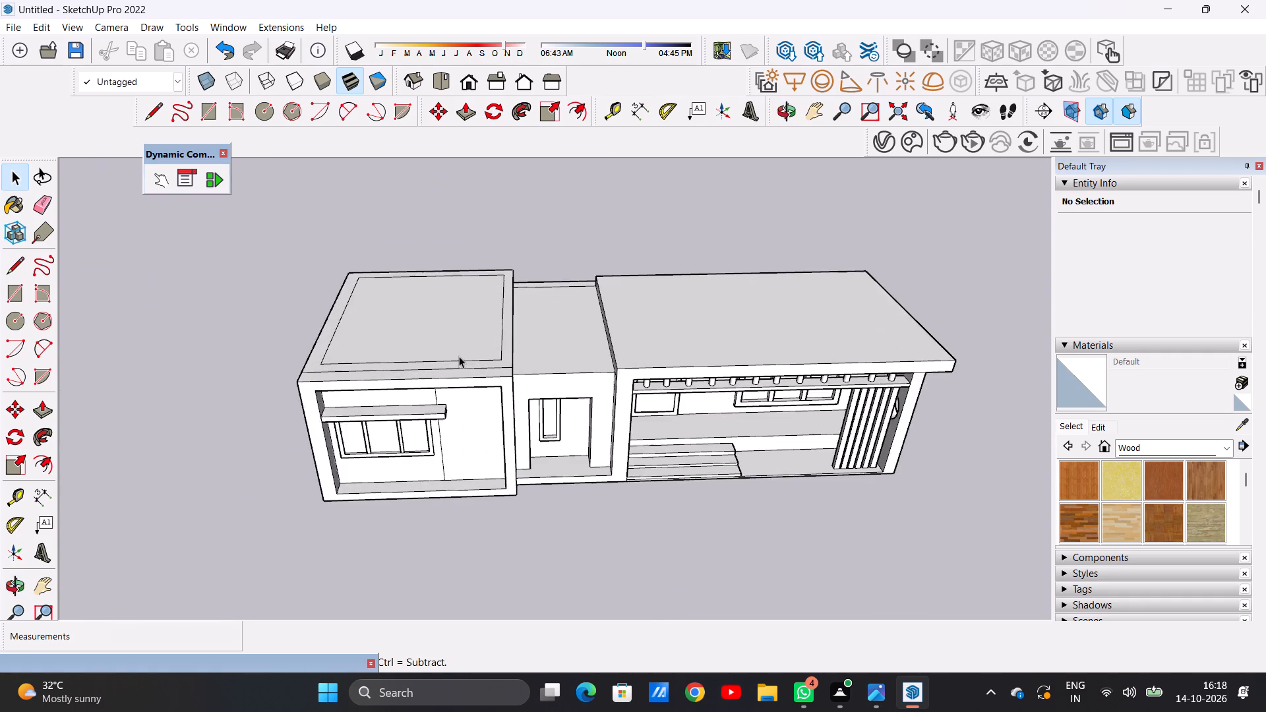
{"action": "scroll", "coordinate": [459, 356], "scroll_direction": "up", "scroll_amount": 1}
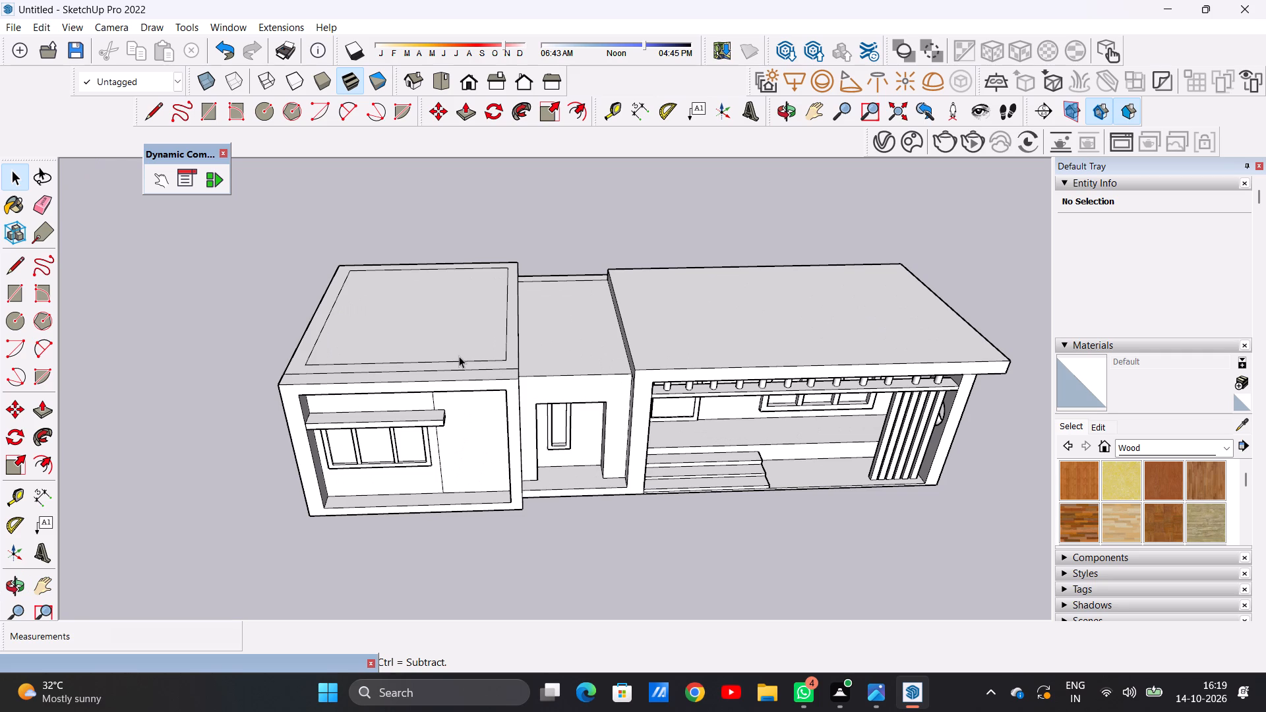
{"action": "scroll", "coordinate": [480, 356], "scroll_direction": "down", "scroll_amount": 2}
{"action": "scroll", "coordinate": [588, 372], "scroll_direction": "up", "scroll_amount": 1}
{"action": "middle_click_drag", "start_coordinate": [587, 372], "coordinate": [492, 265]}
{"action": "scroll", "coordinate": [527, 360], "scroll_direction": "up", "scroll_amount": 6}
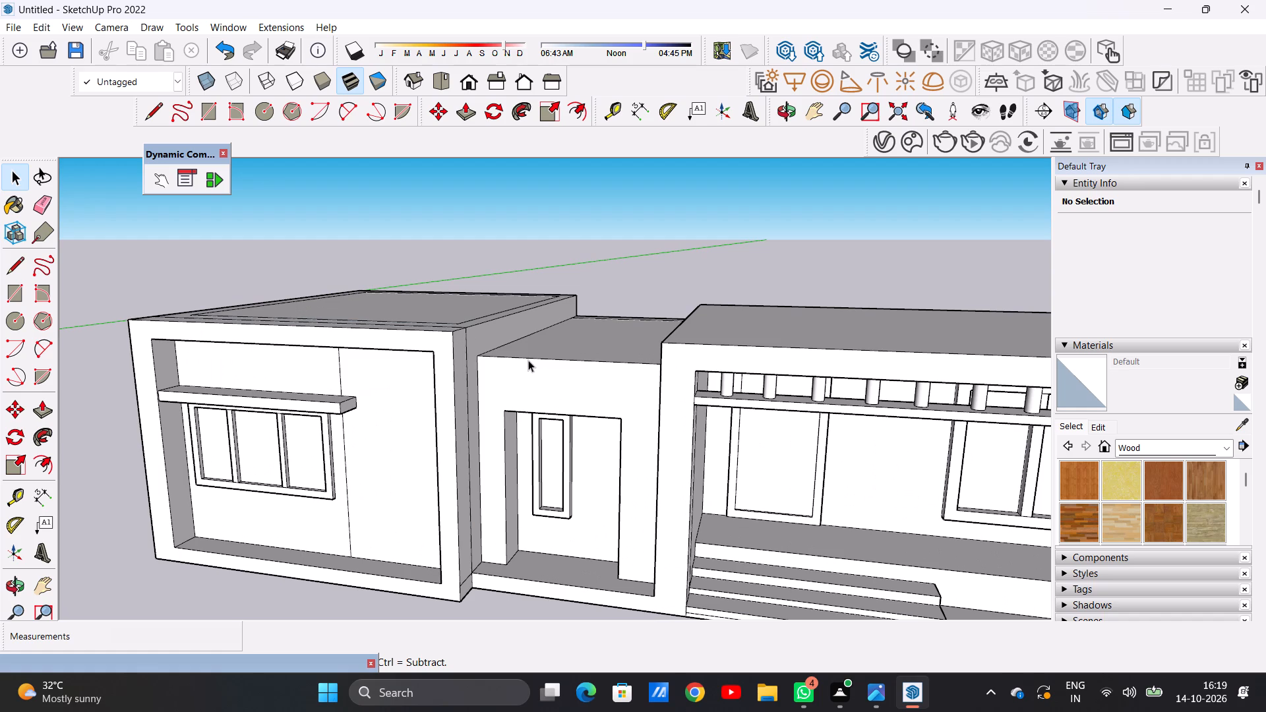
{"action": "scroll", "coordinate": [558, 314], "scroll_direction": "down", "scroll_amount": 2}
{"action": "middle_click_drag", "start_coordinate": [560, 329], "coordinate": [648, 325]}
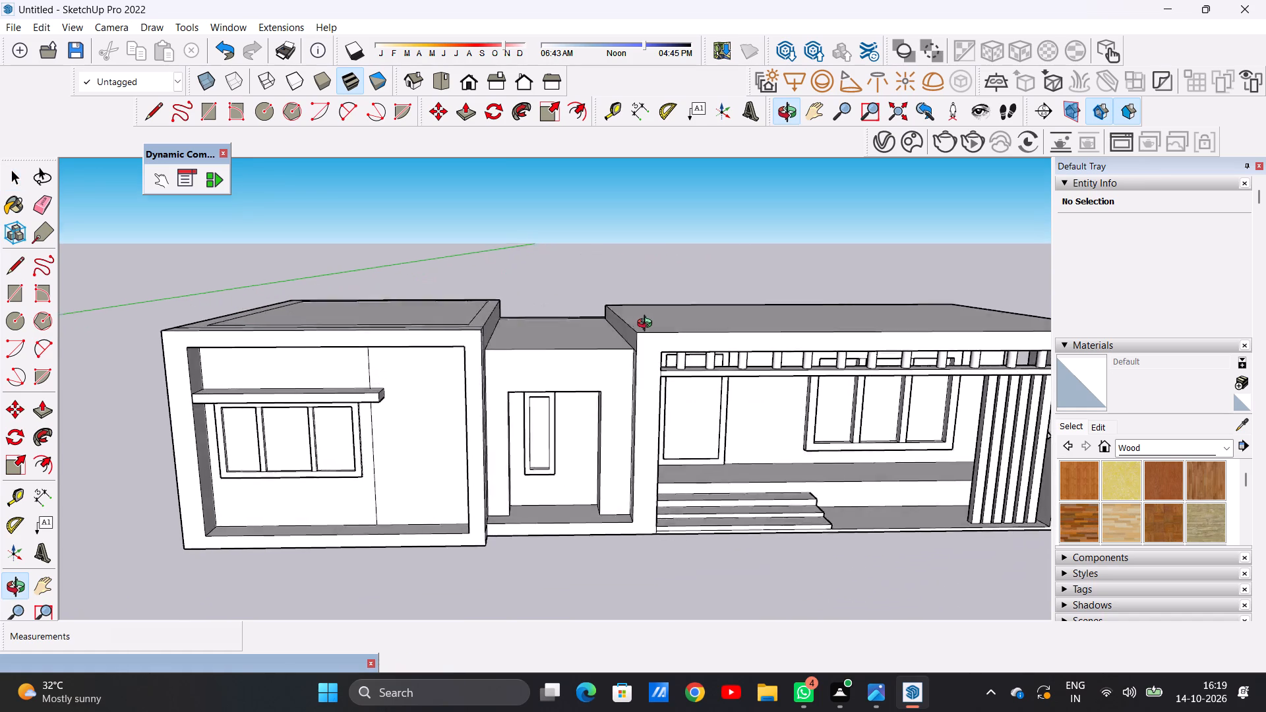
{"action": "middle_click_drag", "start_coordinate": [648, 325], "coordinate": [620, 289]}
{"action": "scroll", "coordinate": [547, 319], "scroll_direction": "up", "scroll_amount": 9}
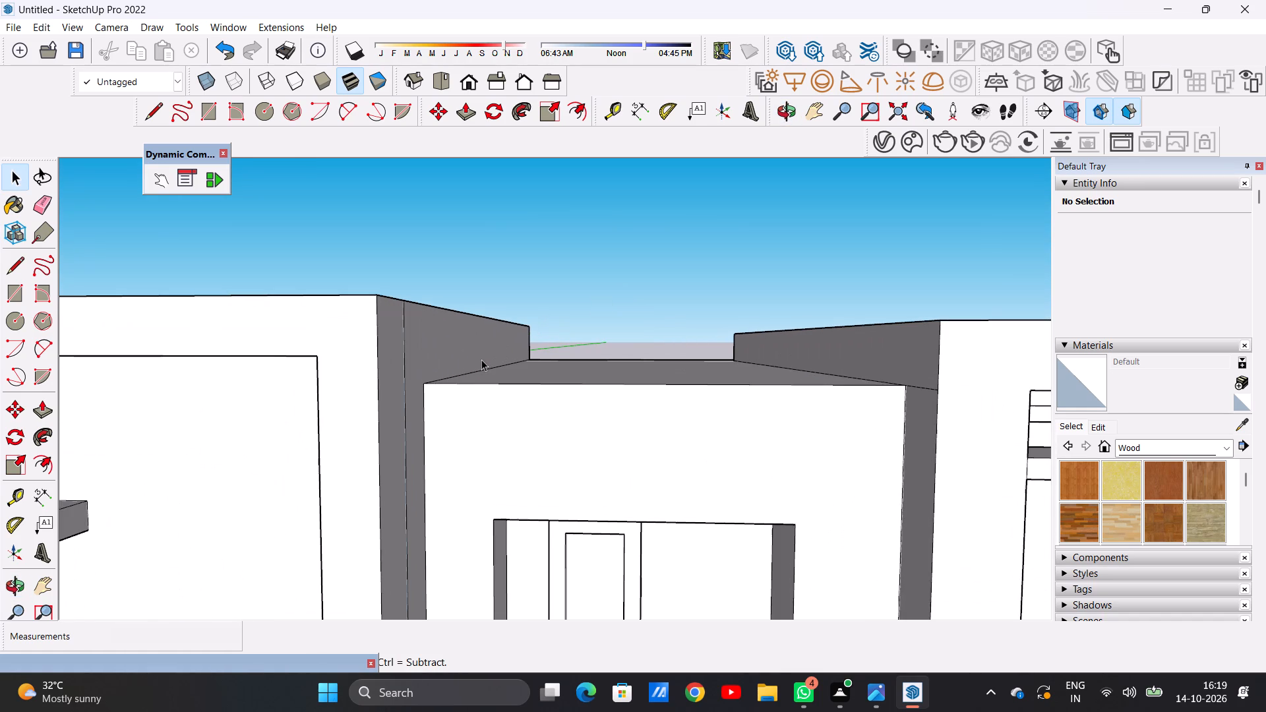
{"action": "scroll", "coordinate": [510, 367], "scroll_direction": "down", "scroll_amount": 4}
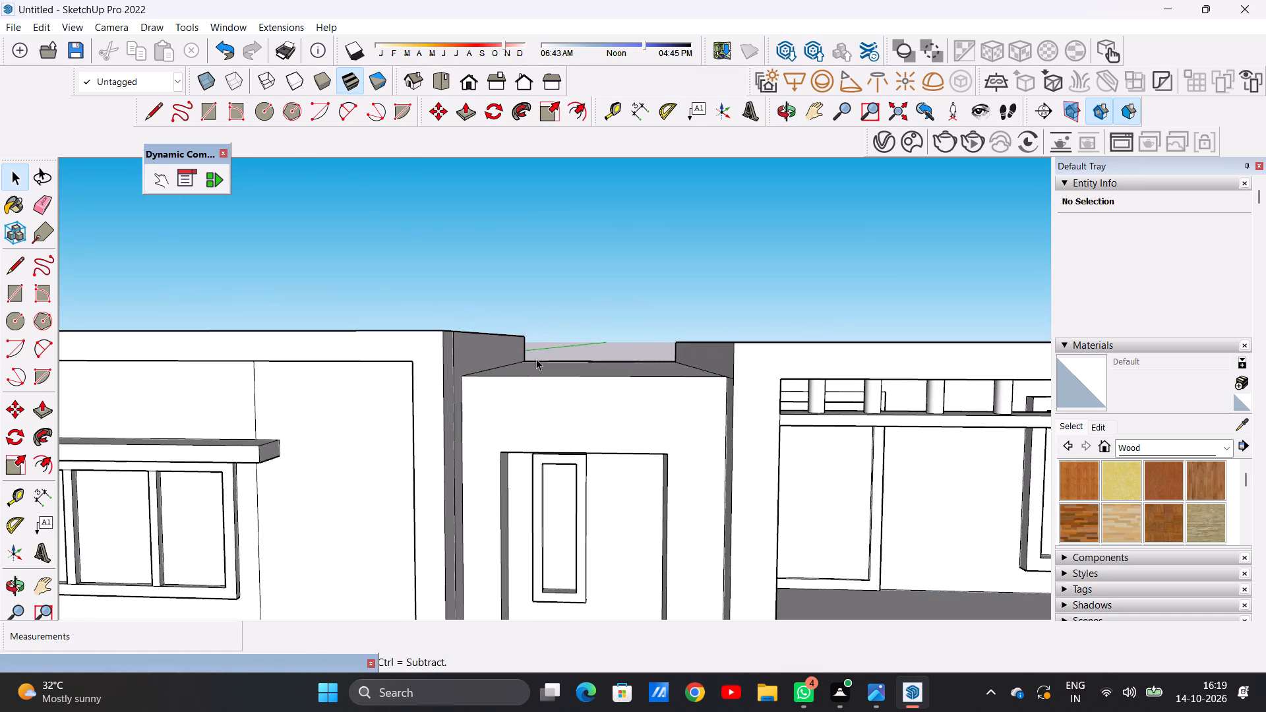
{"action": "middle_click_drag", "start_coordinate": [570, 346], "coordinate": [579, 462]}
{"action": "scroll", "coordinate": [560, 286], "scroll_direction": "down", "scroll_amount": 8}
{"action": "scroll", "coordinate": [535, 282], "scroll_direction": "up", "scroll_amount": 7}
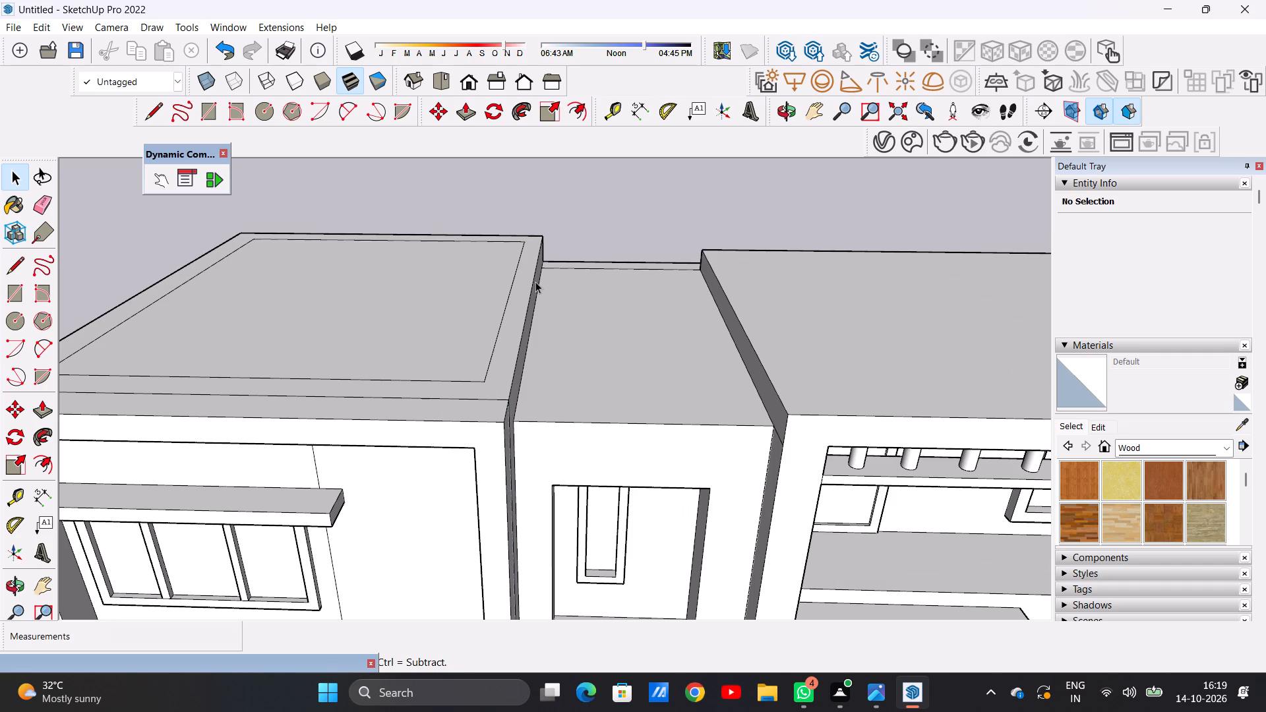
{"action": "scroll", "coordinate": [486, 320], "scroll_direction": "down", "scroll_amount": 4}
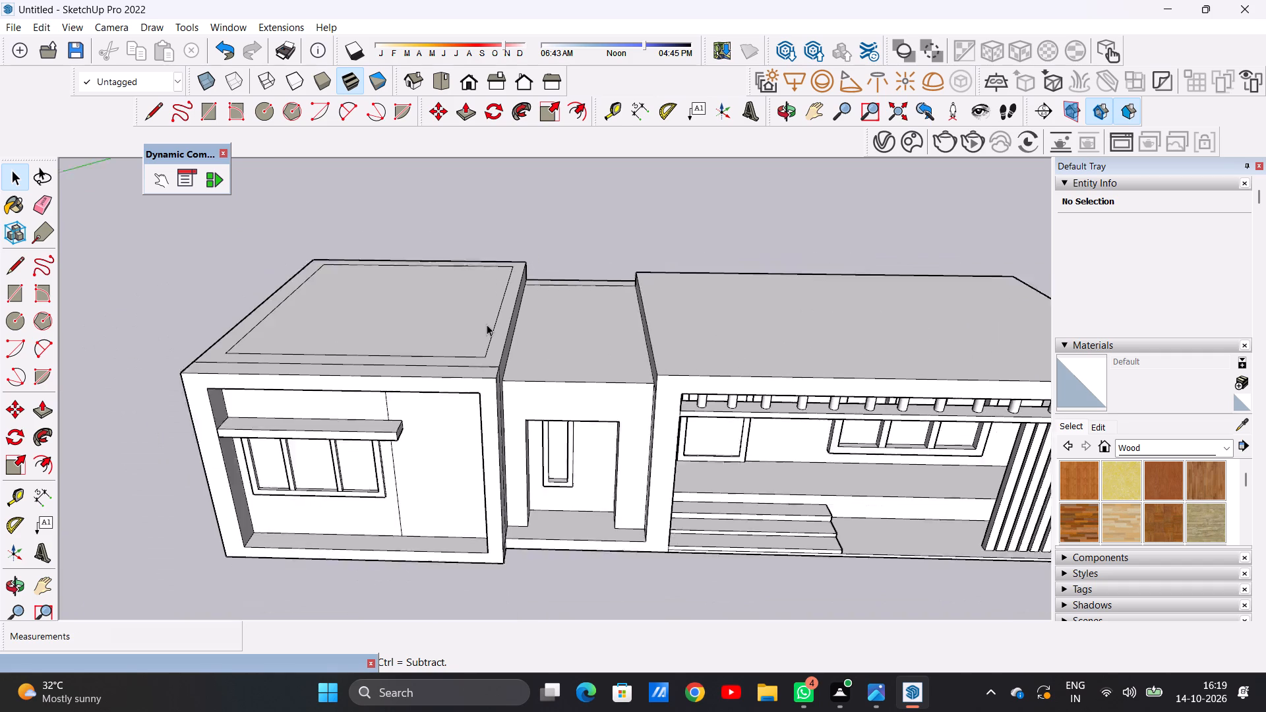
{"action": "scroll", "coordinate": [487, 324], "scroll_direction": "down", "scroll_amount": 2}
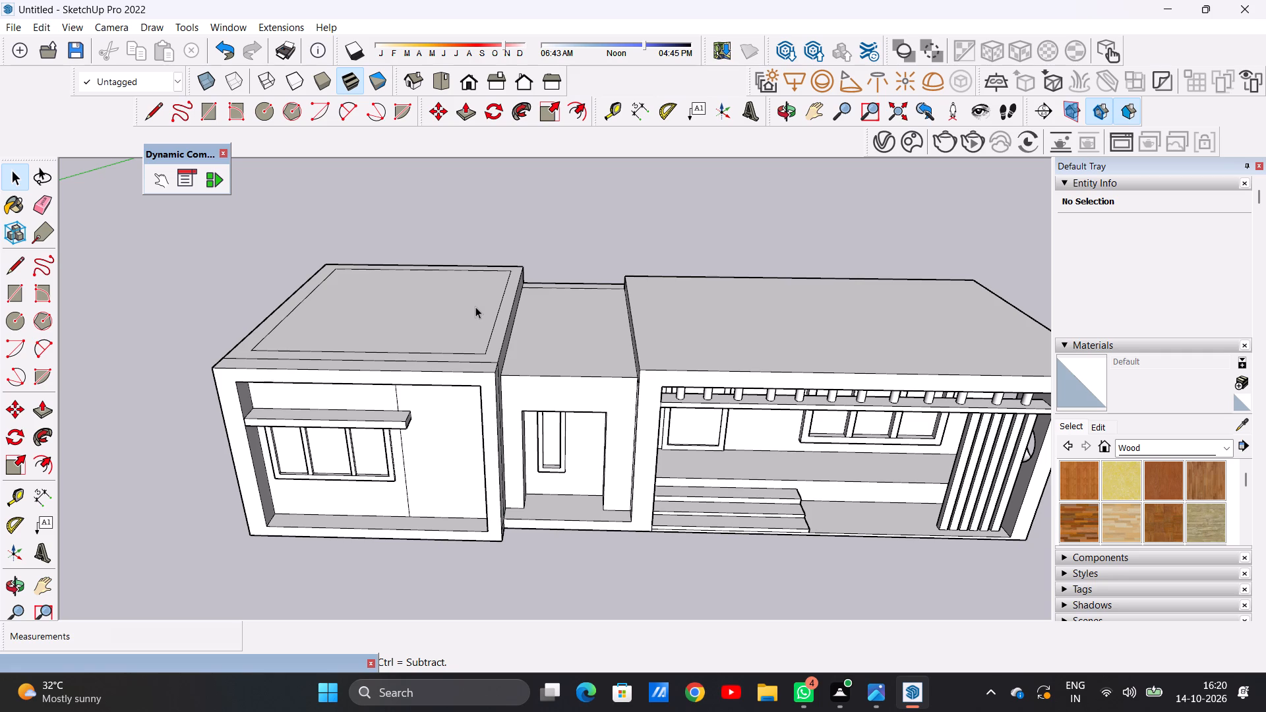
Examine the whole villa from the front, the porch end with its round opening, and above the roofs.
{"action": "scroll", "coordinate": [479, 327], "scroll_direction": "down", "scroll_amount": 9}
{"action": "middle_click_drag", "start_coordinate": [506, 425], "coordinate": [510, 355]}
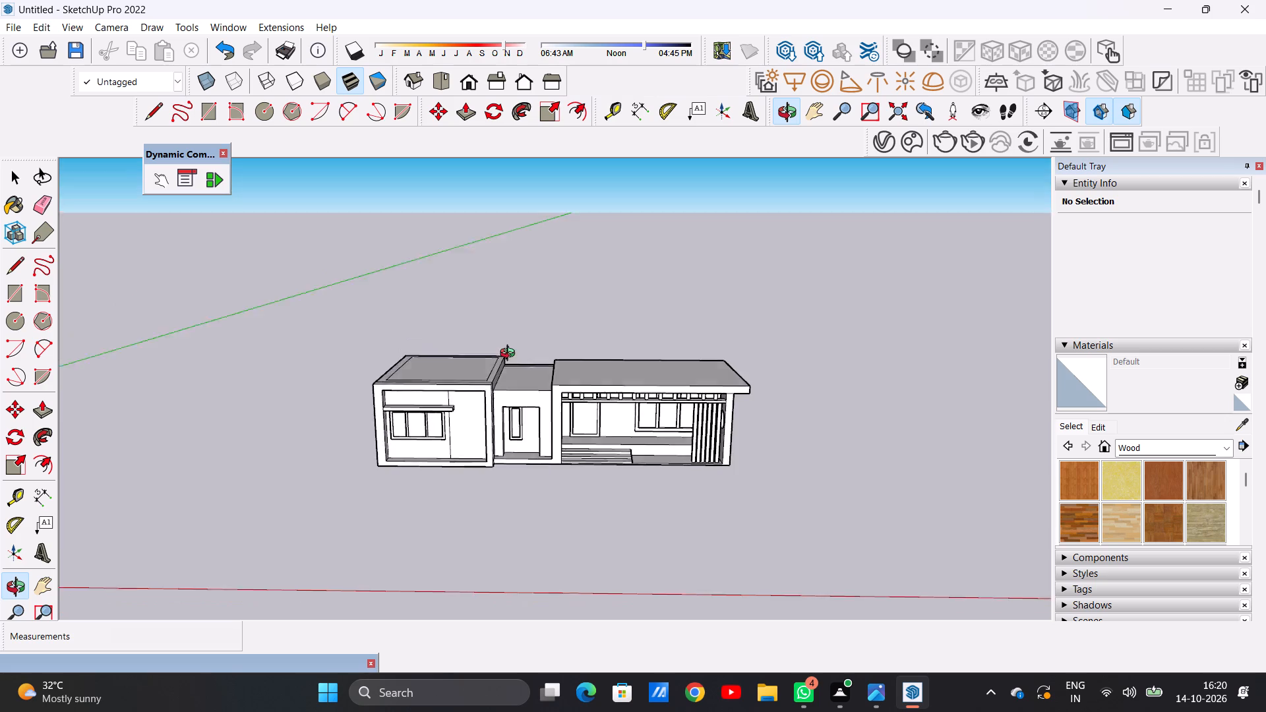
{"action": "middle_click_drag", "start_coordinate": [510, 355], "coordinate": [505, 311]}
{"action": "scroll", "coordinate": [439, 387], "scroll_direction": "up", "scroll_amount": 7}
{"action": "scroll", "coordinate": [466, 373], "scroll_direction": "down", "scroll_amount": 8}
{"action": "middle_click_drag", "start_coordinate": [554, 357], "coordinate": [553, 357]}
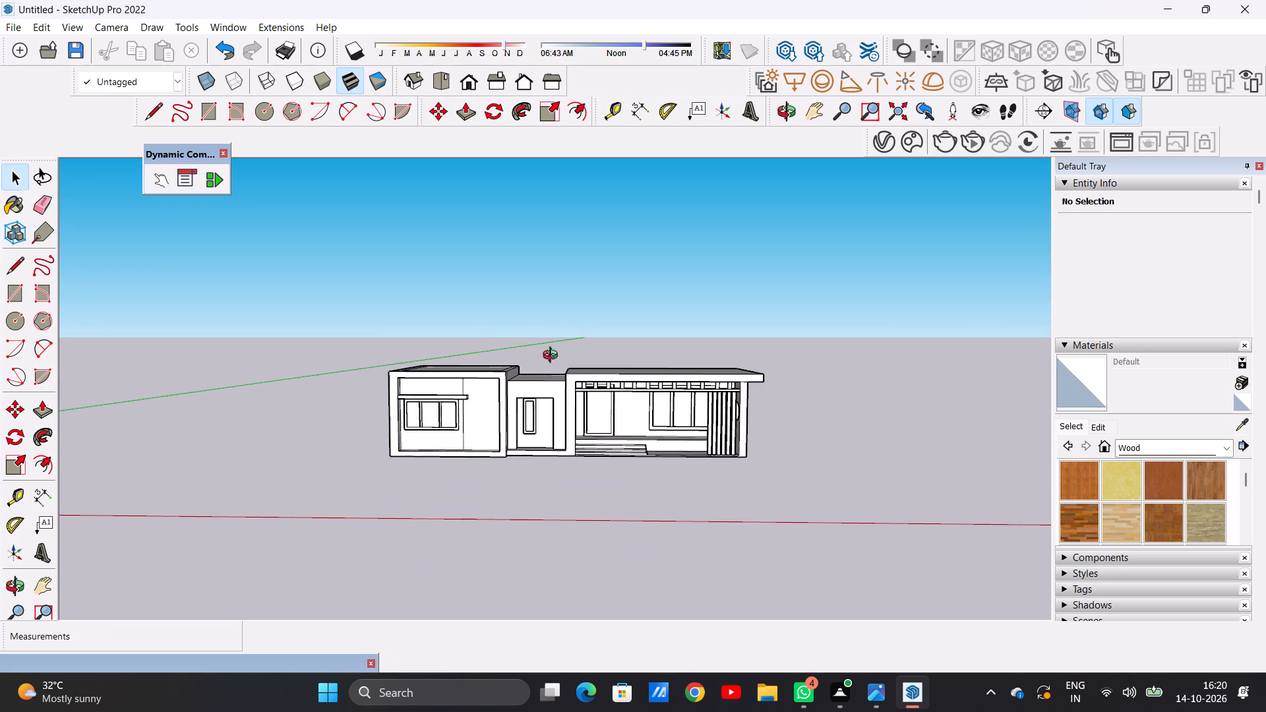
{"action": "middle_click_drag", "start_coordinate": [553, 357], "coordinate": [297, 330]}
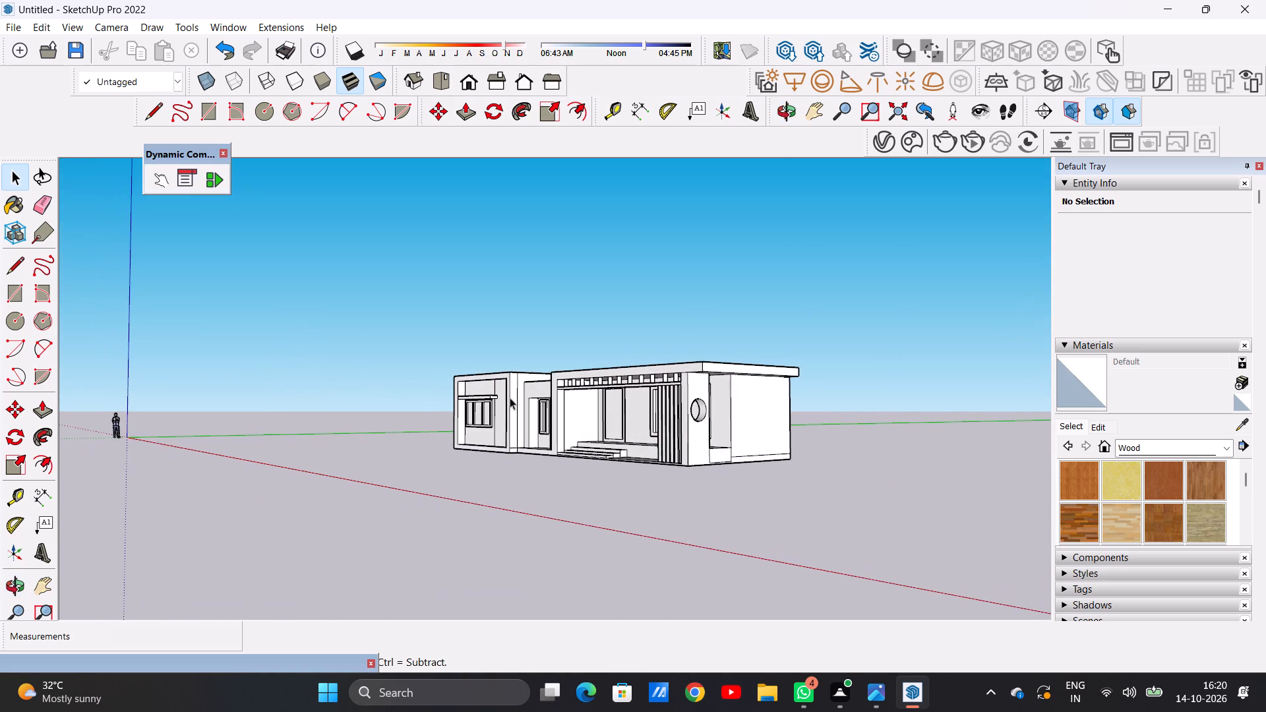
{"action": "scroll", "coordinate": [704, 396], "scroll_direction": "up", "scroll_amount": 17}
{"action": "scroll", "coordinate": [746, 383], "scroll_direction": "up", "scroll_amount": 4}
{"action": "scroll", "coordinate": [673, 396], "scroll_direction": "down", "scroll_amount": 11}
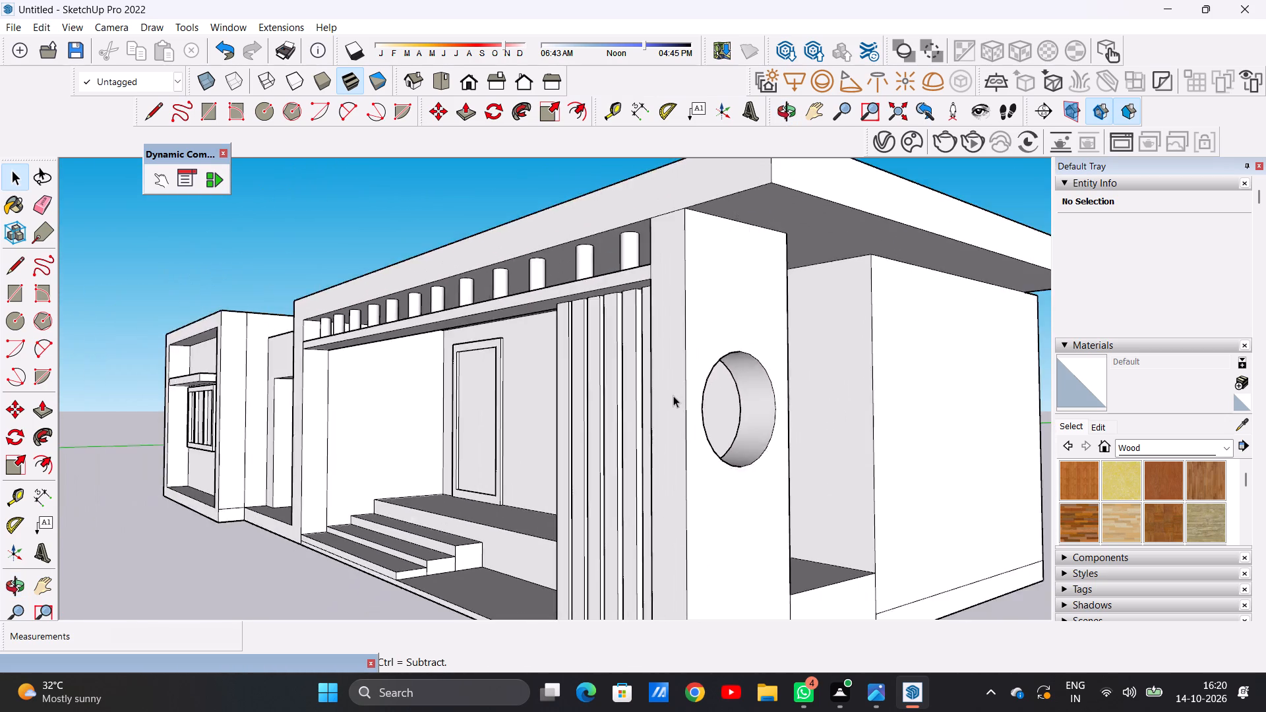
{"action": "scroll", "coordinate": [673, 396], "scroll_direction": "down", "scroll_amount": 11}
{"action": "middle_click_drag", "start_coordinate": [458, 324], "coordinate": [705, 279]}
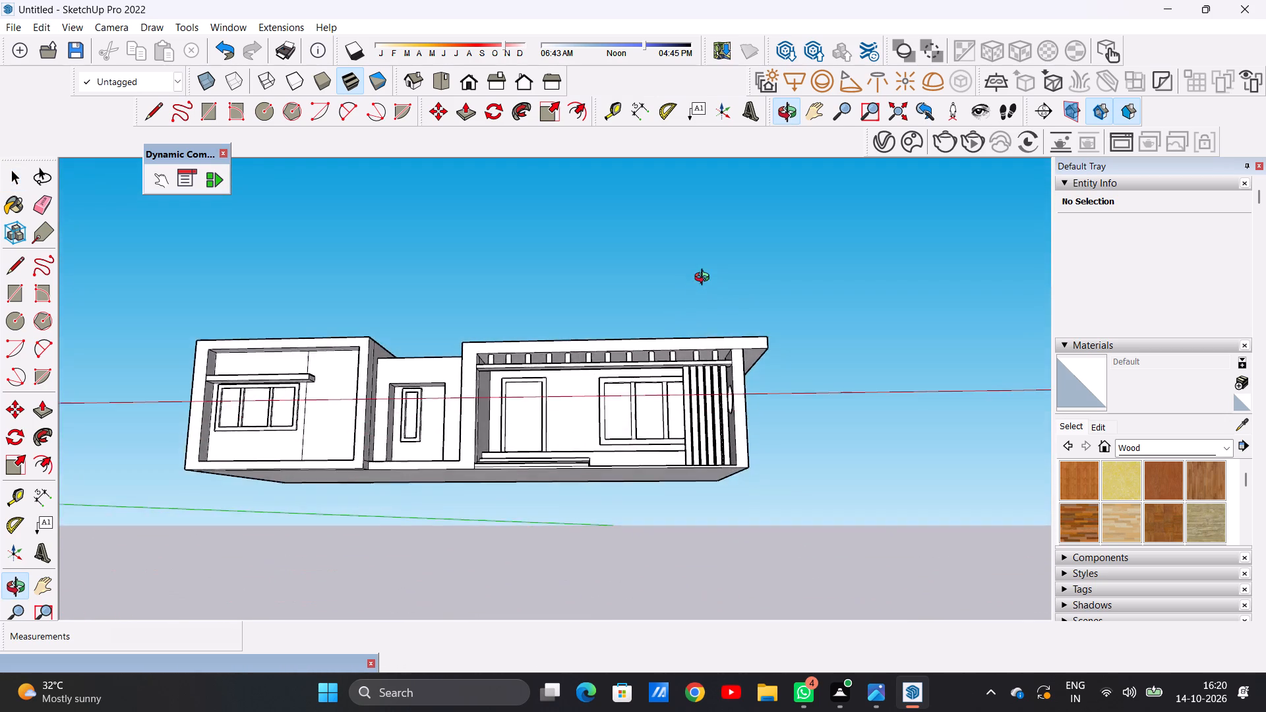
{"action": "middle_click_drag", "start_coordinate": [705, 279], "coordinate": [711, 395]}
{"action": "scroll", "coordinate": [713, 400], "scroll_direction": "down", "scroll_amount": 6}
{"action": "scroll", "coordinate": [520, 365], "scroll_direction": "up", "scroll_amount": 5}
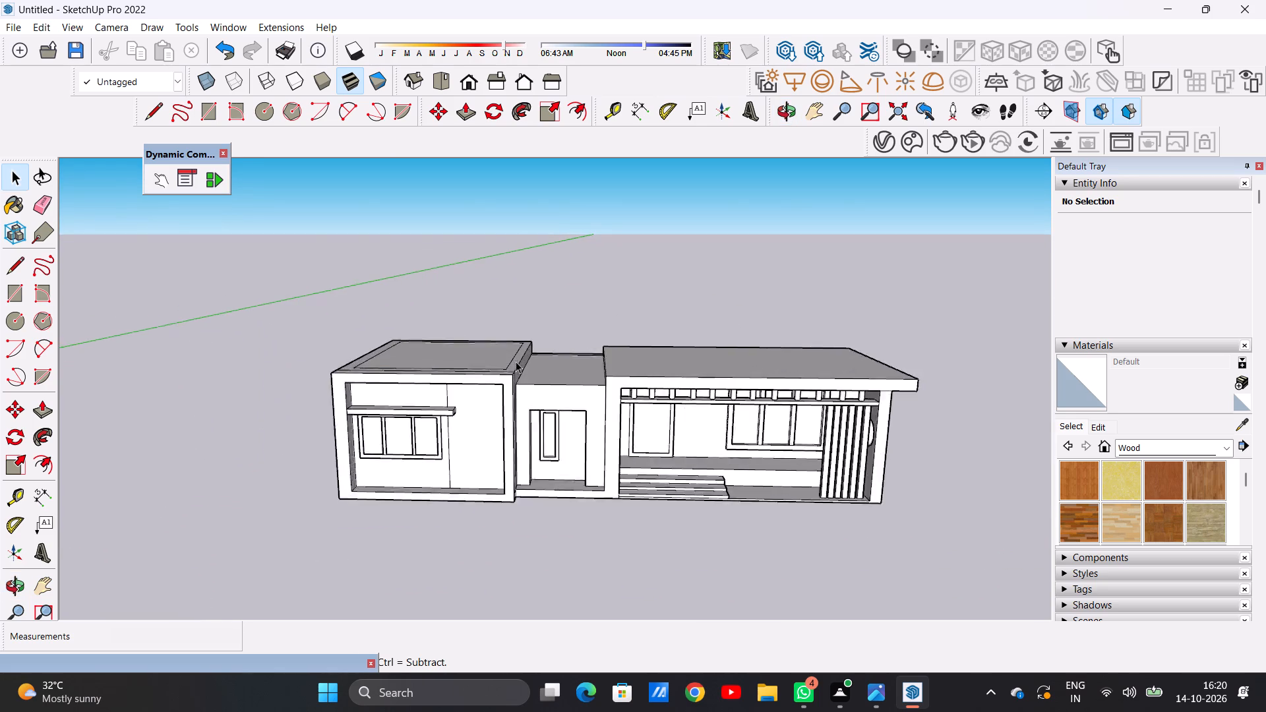
{"action": "scroll", "coordinate": [516, 361], "scroll_direction": "up", "scroll_amount": 4}
{"action": "middle_click_drag", "start_coordinate": [561, 328], "coordinate": [557, 436]}
{"action": "scroll", "coordinate": [557, 434], "scroll_direction": "down", "scroll_amount": 8}
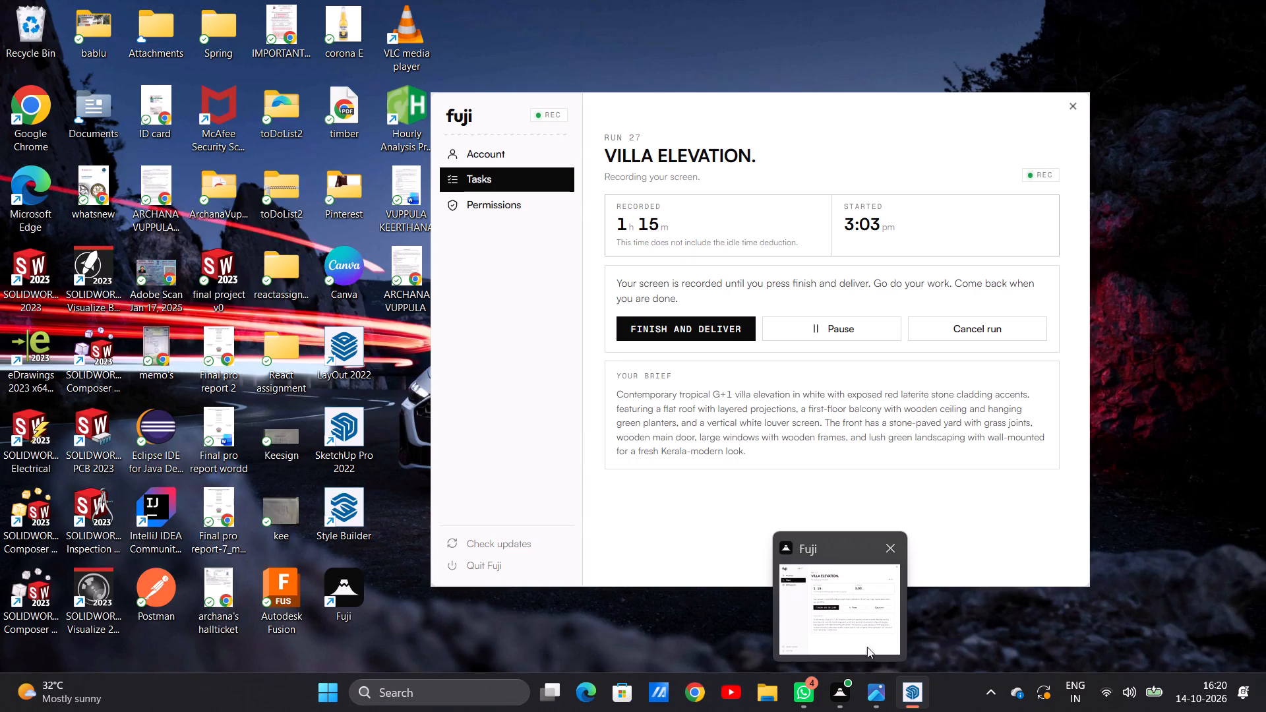
Return from the villa brief to the model and examine the facade, porch steps and flat roofs.
{"action": "left_click", "coordinate": [899, 624]}
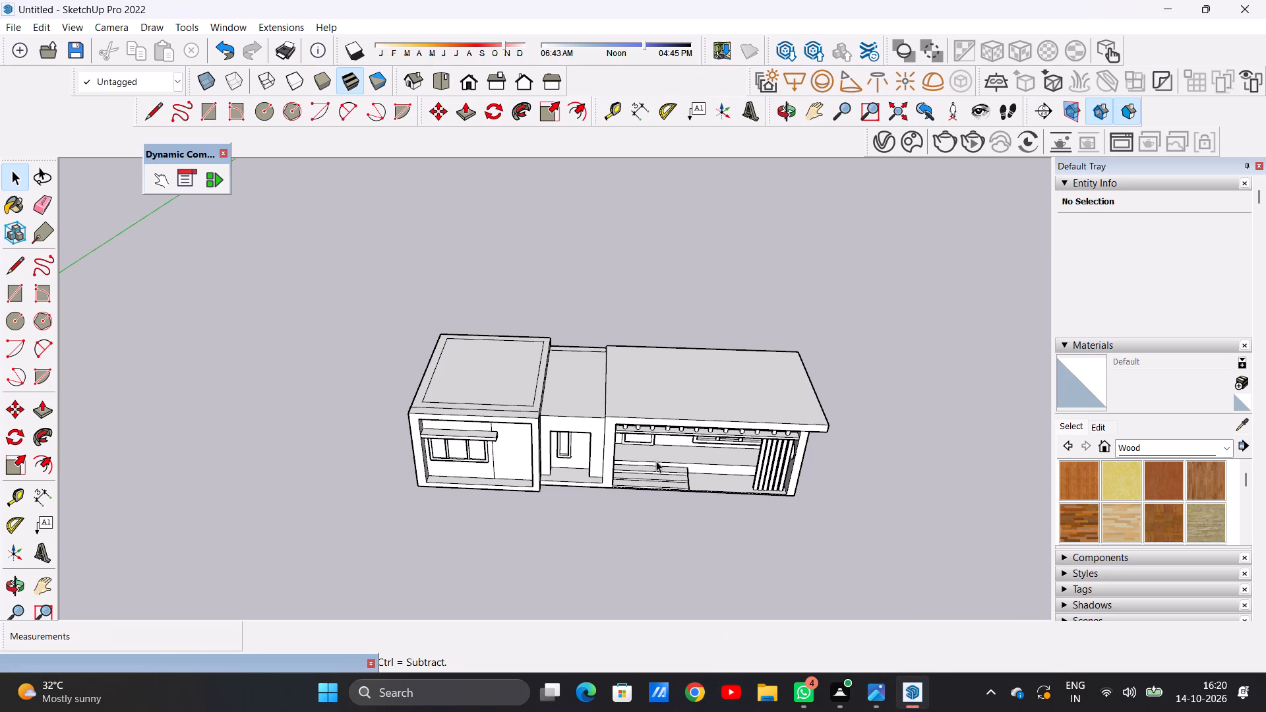
{"action": "scroll", "coordinate": [610, 444], "scroll_direction": "up", "scroll_amount": 4}
{"action": "scroll", "coordinate": [572, 550], "scroll_direction": "up", "scroll_amount": 2}
{"action": "middle_click_drag", "start_coordinate": [572, 550], "coordinate": [309, 429]}
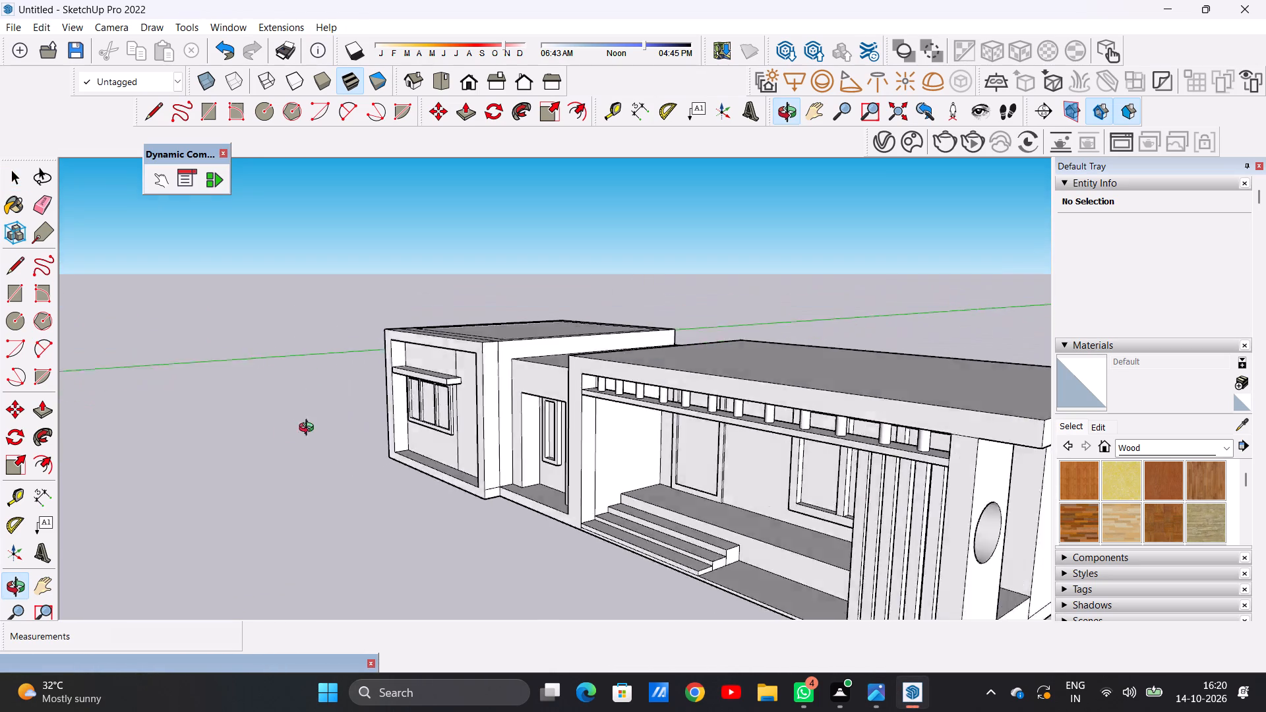
{"action": "middle_click_drag", "start_coordinate": [309, 429], "coordinate": [547, 394]}
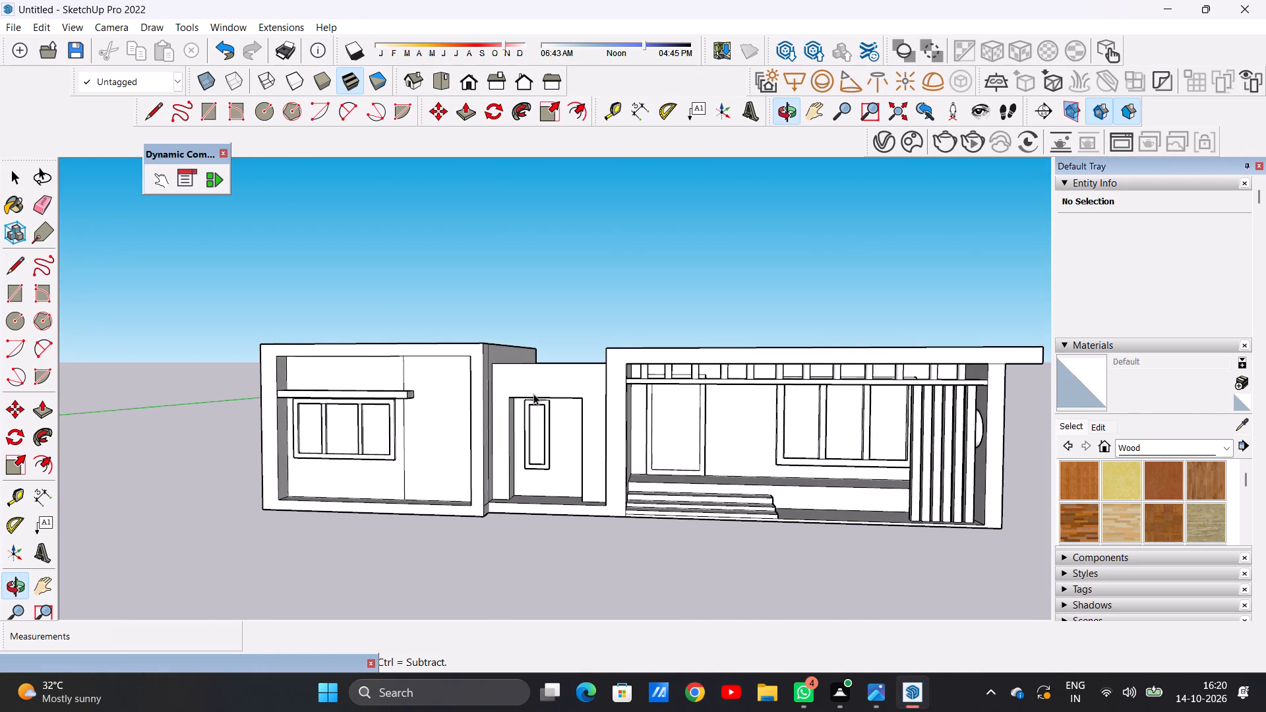
{"action": "scroll", "coordinate": [760, 433], "scroll_direction": "up", "scroll_amount": 12}
{"action": "scroll", "coordinate": [690, 464], "scroll_direction": "down", "scroll_amount": 18}
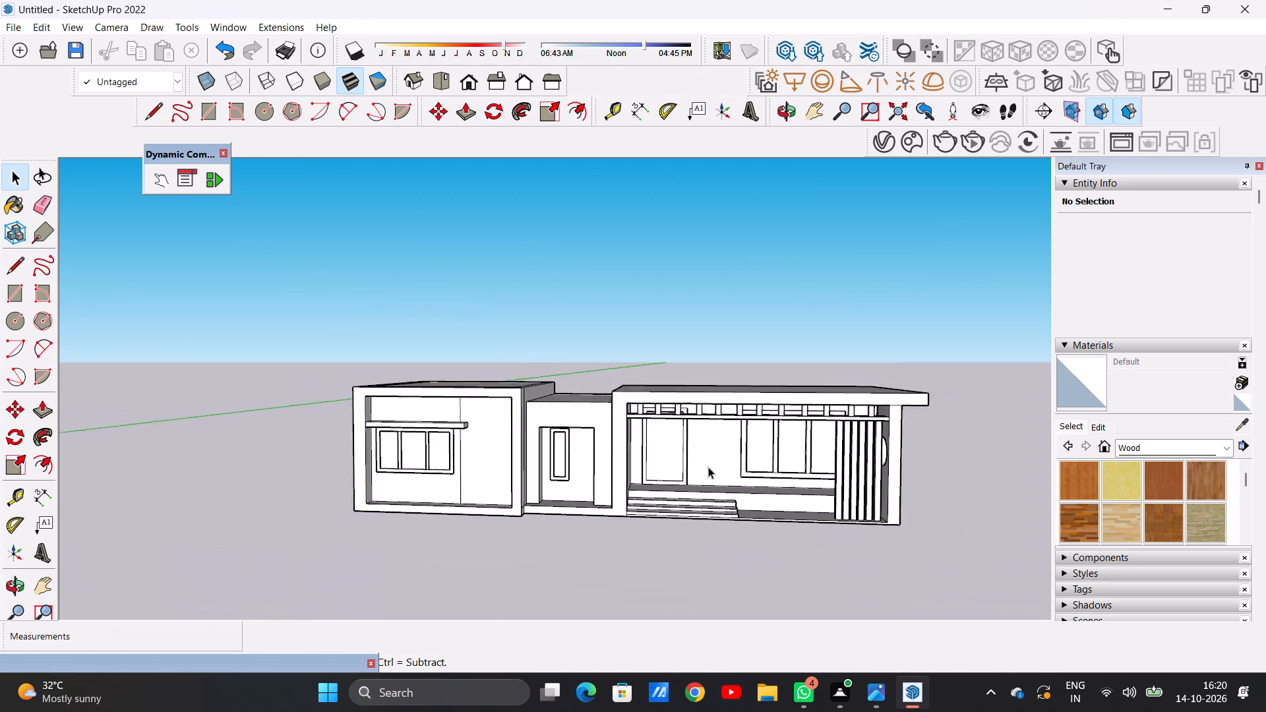
{"action": "scroll", "coordinate": [708, 467], "scroll_direction": "down", "scroll_amount": 2}
{"action": "middle_click_drag", "start_coordinate": [620, 401], "coordinate": [654, 545]}
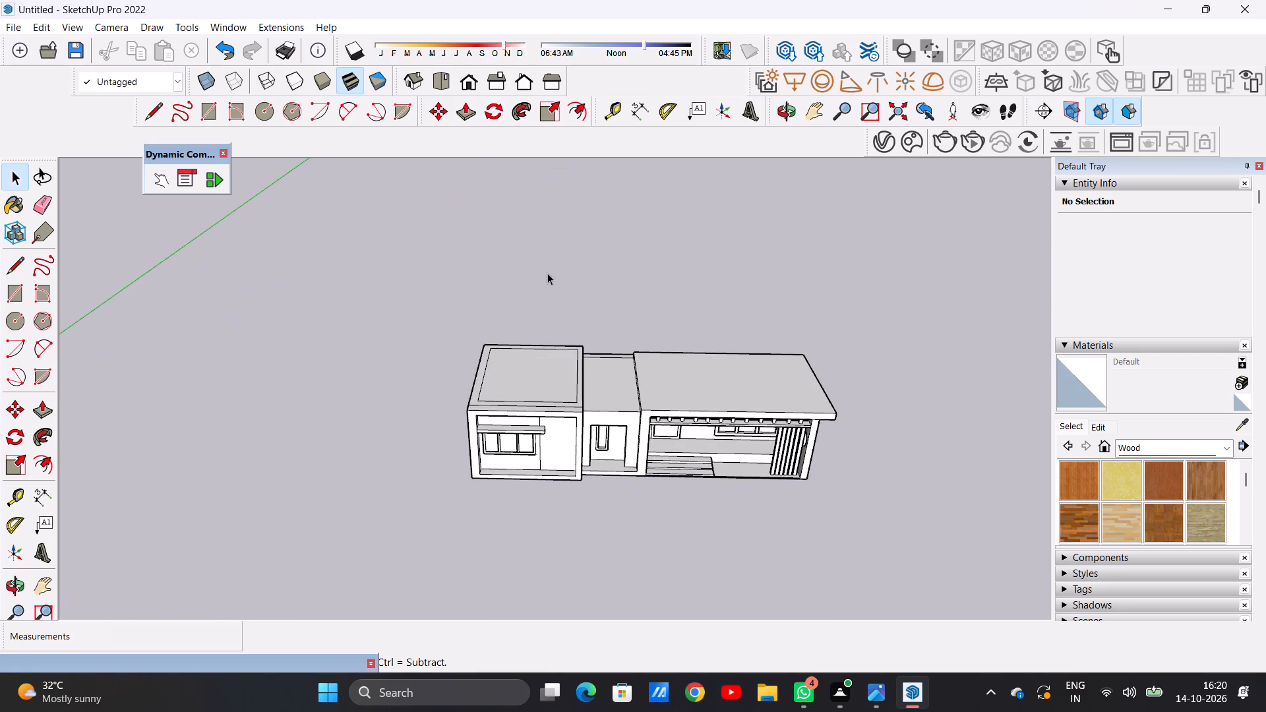
{"action": "scroll", "coordinate": [557, 293], "scroll_direction": "up", "scroll_amount": 9}
{"action": "scroll", "coordinate": [555, 409], "scroll_direction": "down", "scroll_amount": 3}
{"action": "scroll", "coordinate": [598, 428], "scroll_direction": "up", "scroll_amount": 3}
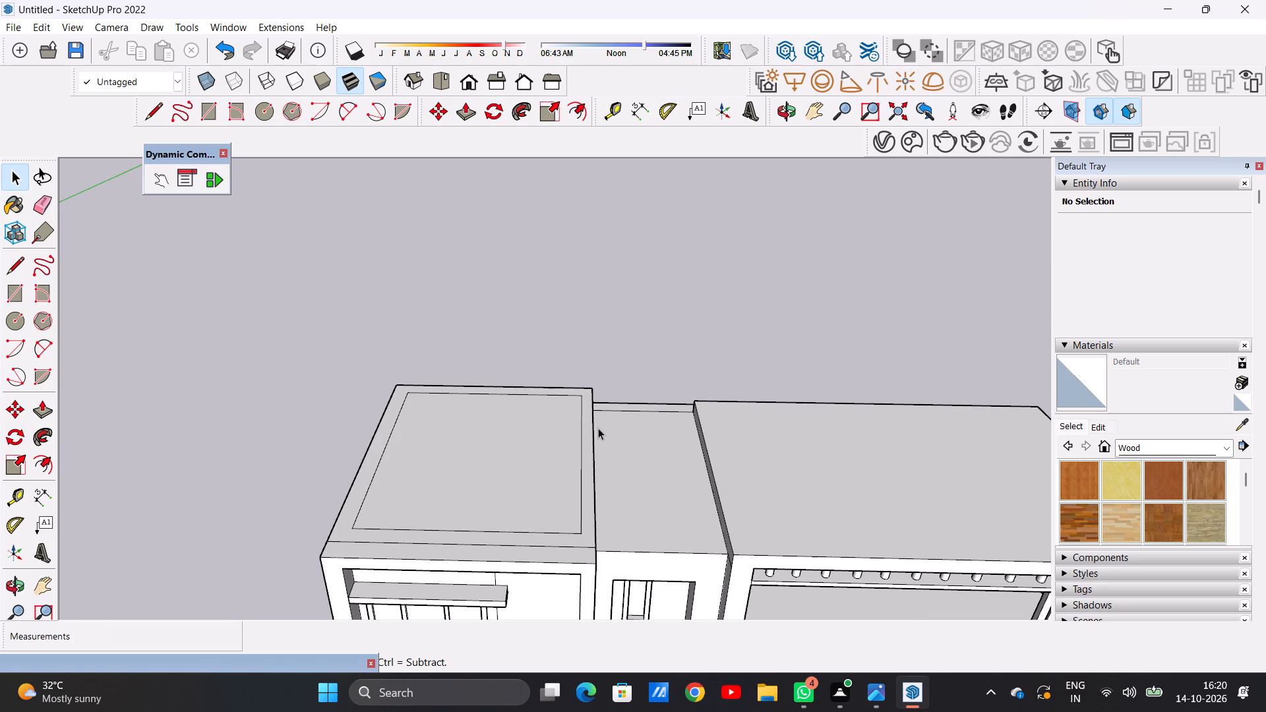
{"action": "scroll", "coordinate": [562, 416], "scroll_direction": "down", "scroll_amount": 10}
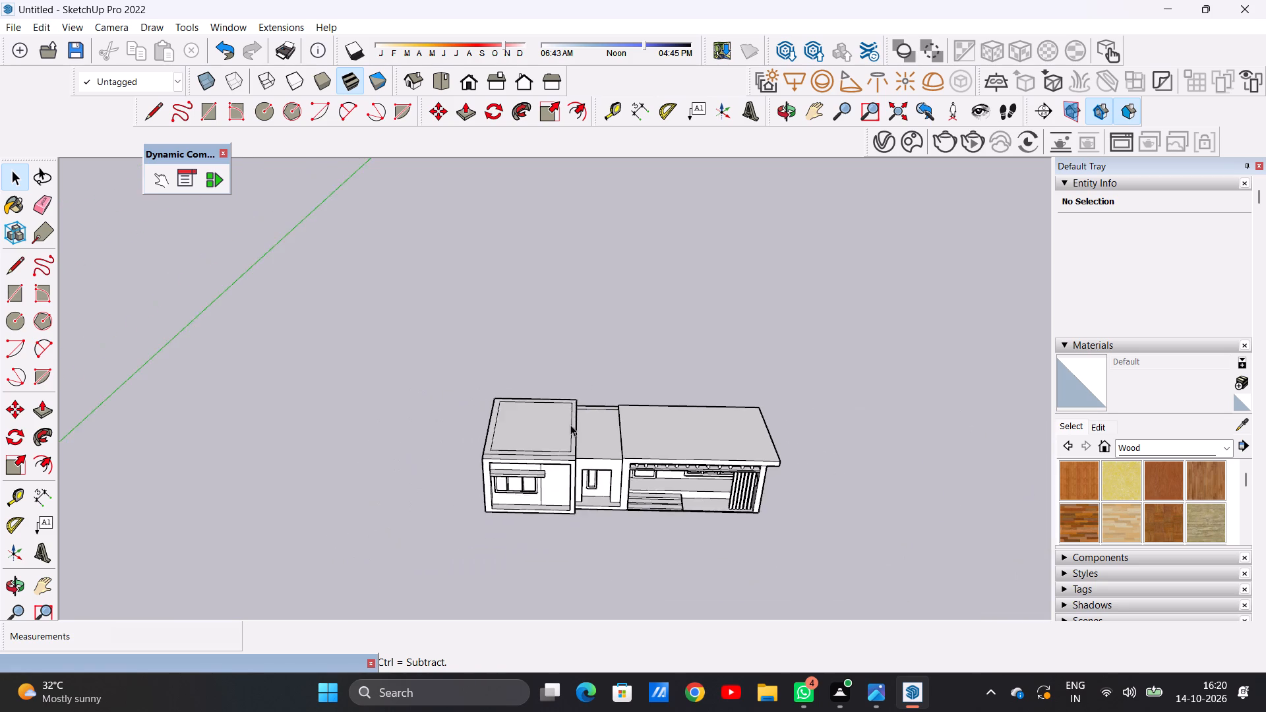
Push/Pull the border ring on the window block's roof up 10' to raise the upper-storey walls.
{"action": "scroll", "coordinate": [570, 461], "scroll_direction": "up", "scroll_amount": 6}
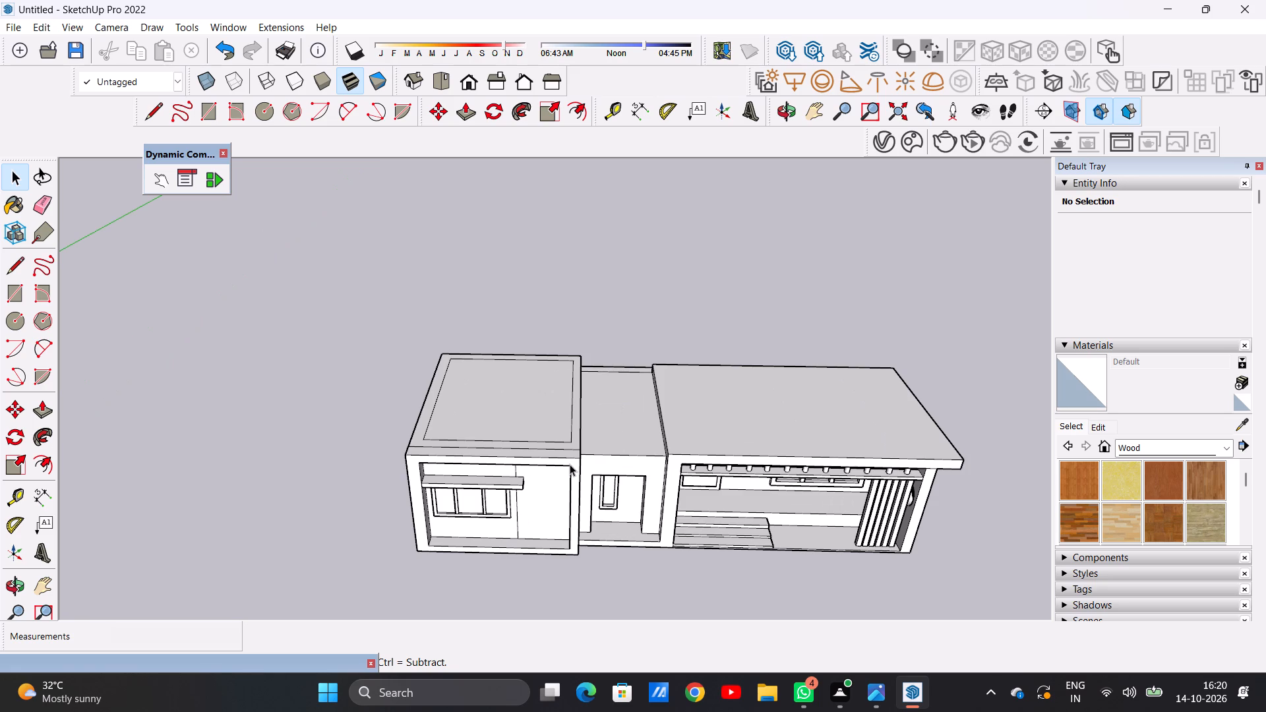
{"action": "scroll", "coordinate": [579, 448], "scroll_direction": "up", "scroll_amount": 6}
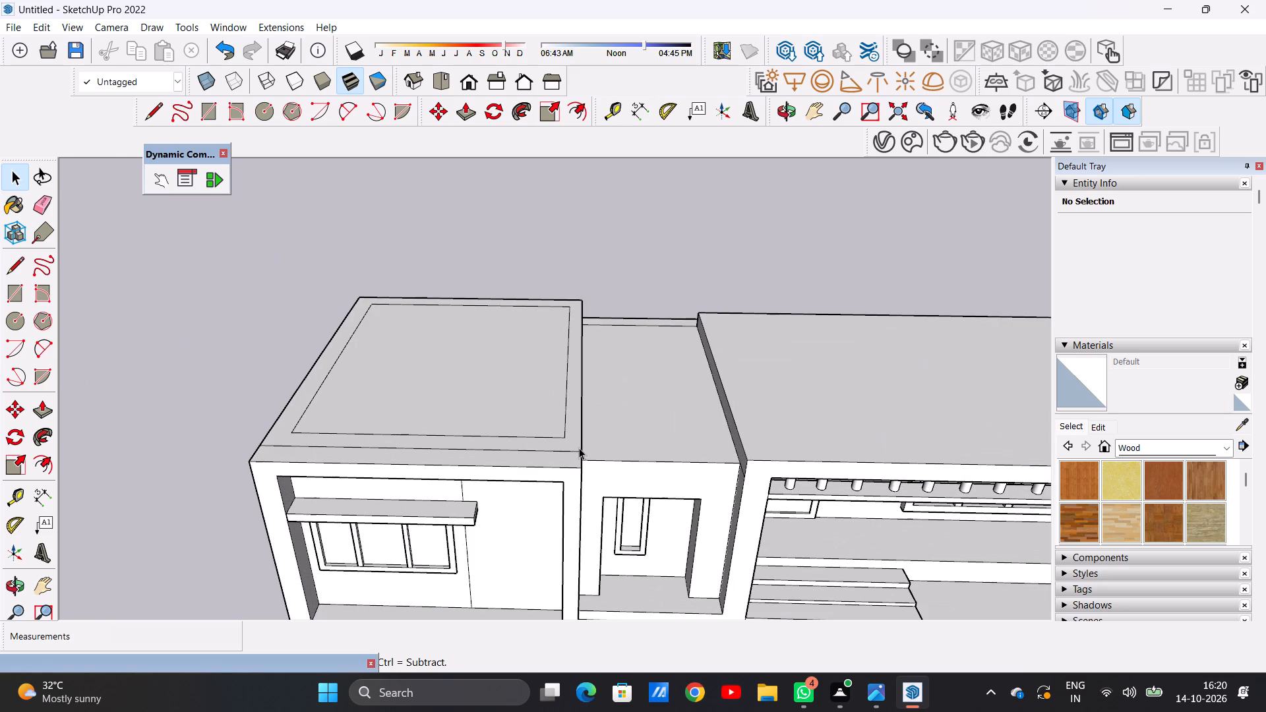
{"action": "scroll", "coordinate": [582, 394], "scroll_direction": "down", "scroll_amount": 5}
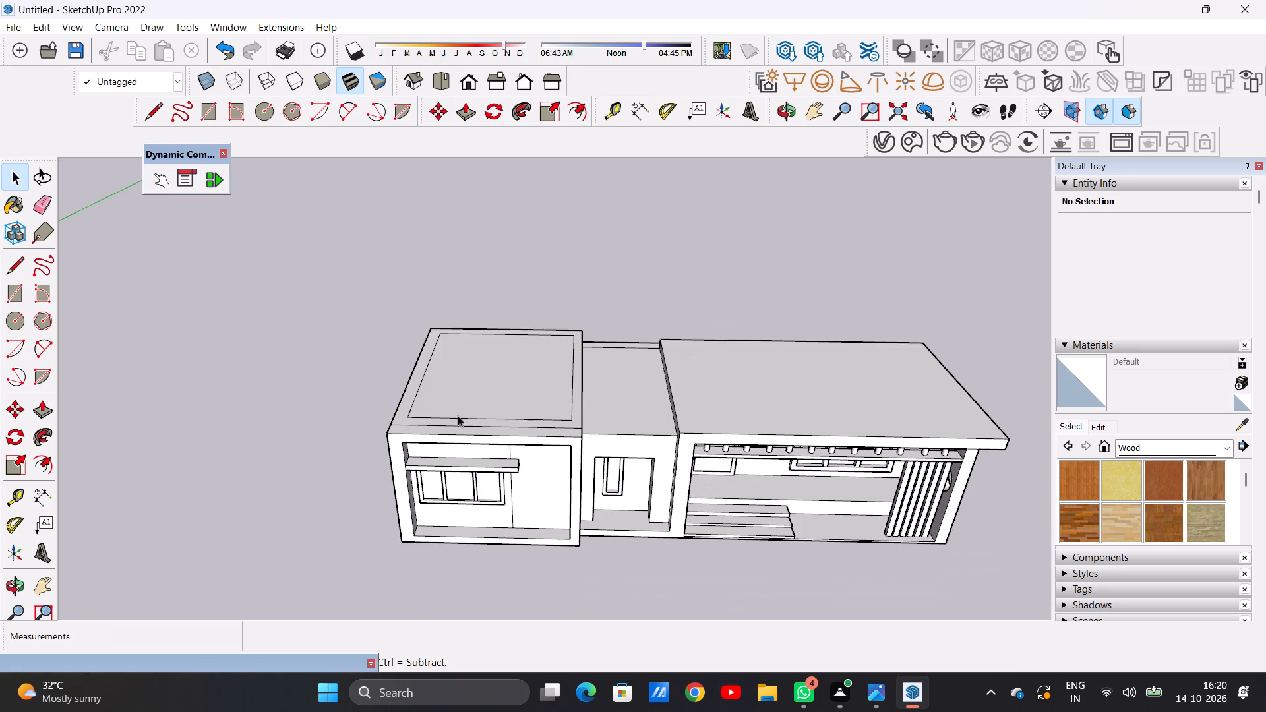
{"action": "middle_click_drag", "start_coordinate": [452, 421], "coordinate": [518, 428]}
{"action": "scroll", "coordinate": [518, 428], "scroll_direction": "up", "scroll_amount": 6}
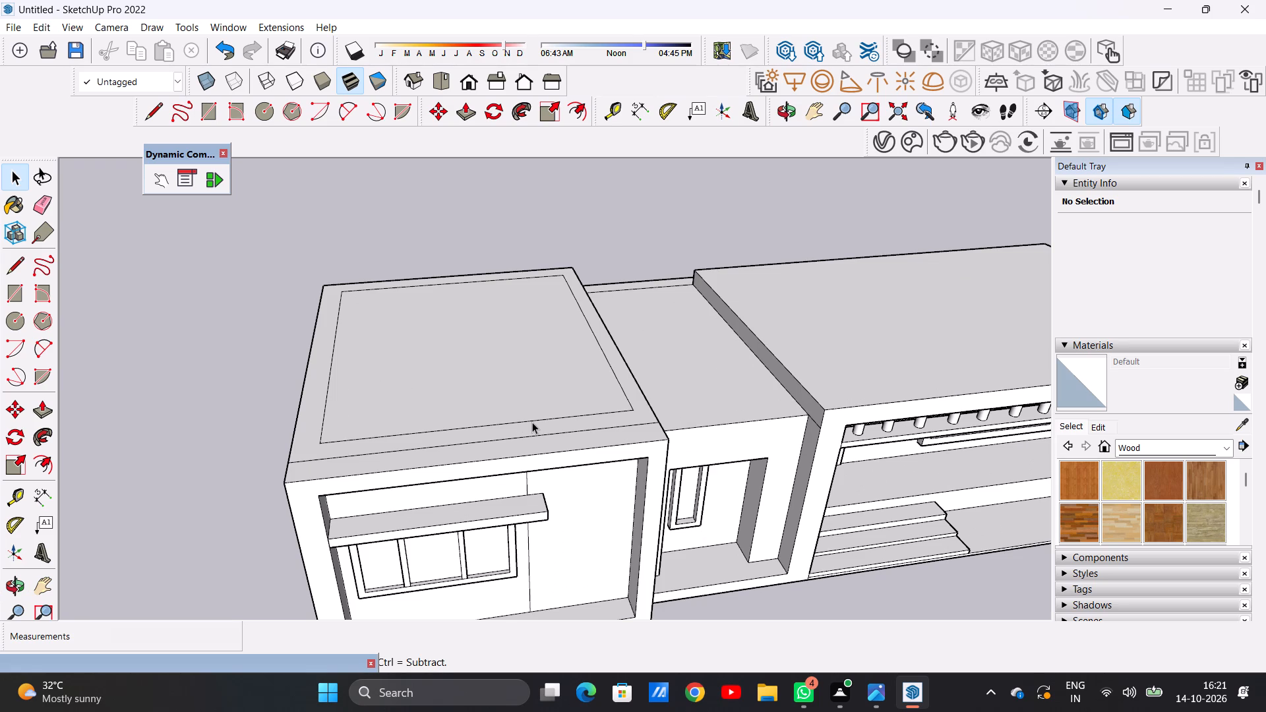
{"action": "scroll", "coordinate": [556, 412], "scroll_direction": "up", "scroll_amount": 4}
{"action": "middle_click_drag", "start_coordinate": [609, 427], "coordinate": [590, 365]}
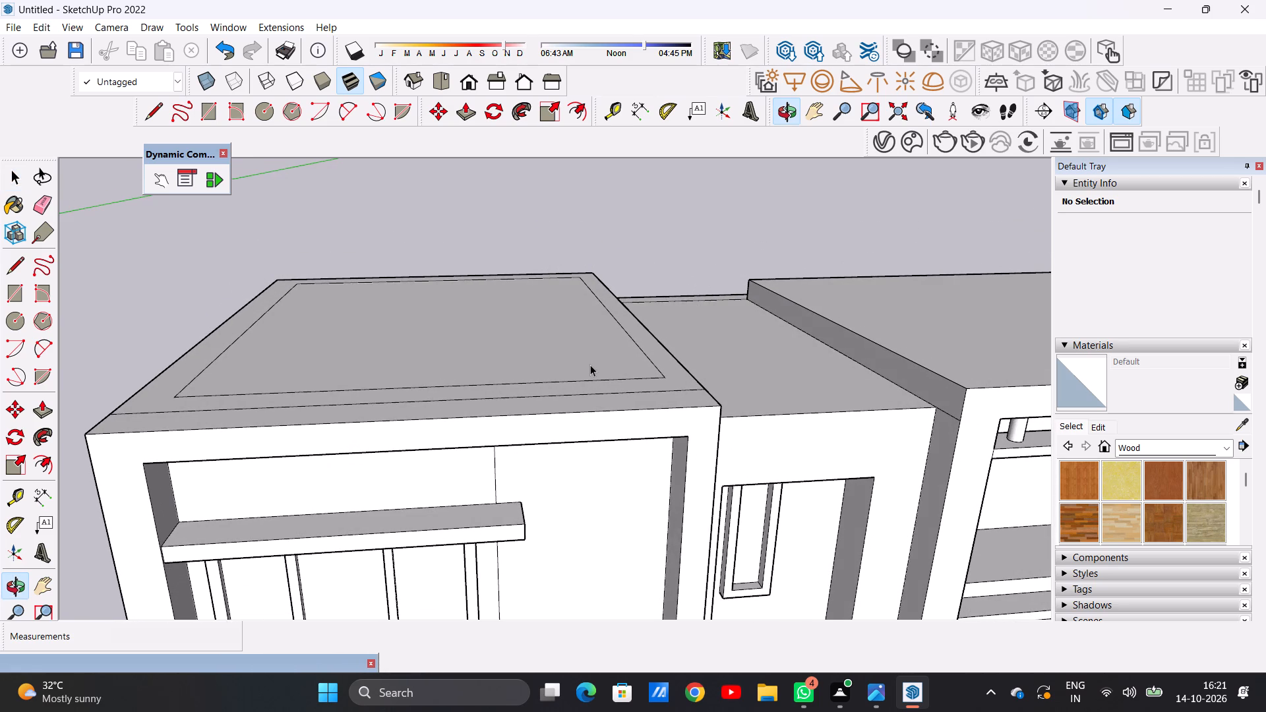
{"action": "key", "text": "p"}
{"action": "middle_click_drag", "start_coordinate": [656, 361], "coordinate": [538, 446]}
{"action": "left_click", "coordinate": [603, 439]}
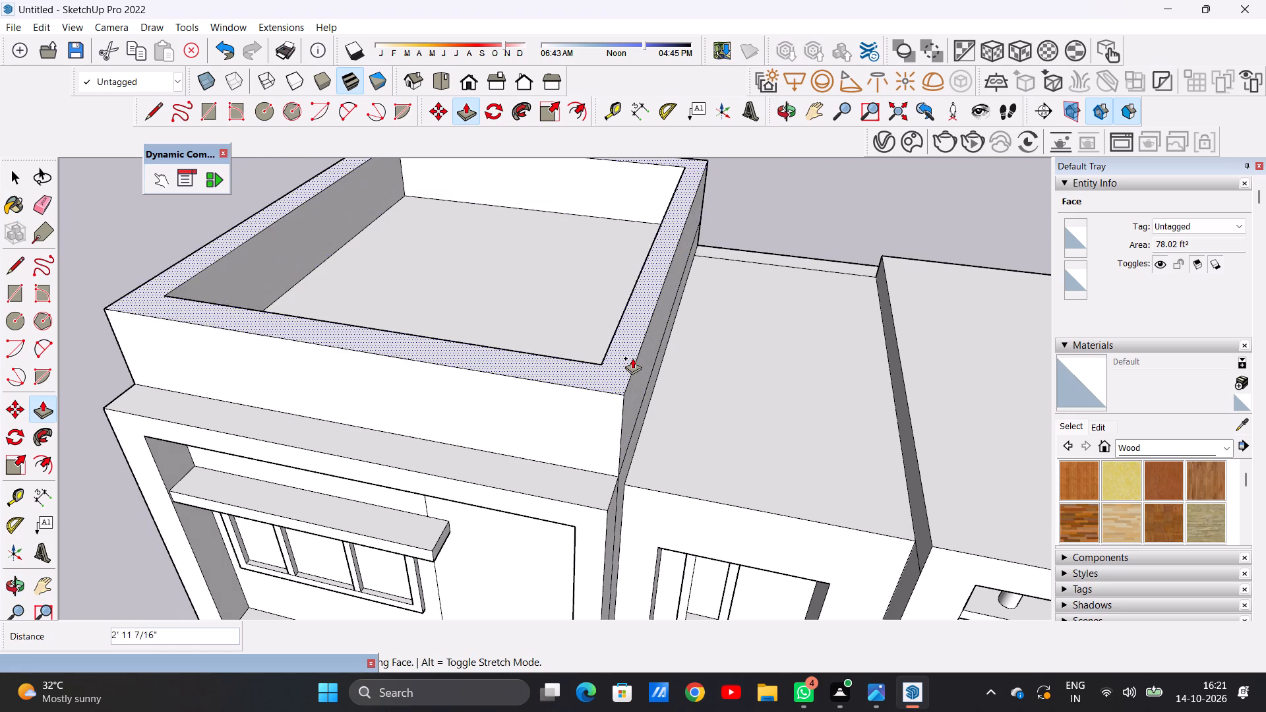
{"action": "scroll", "coordinate": [632, 358], "scroll_direction": "down", "scroll_amount": 9}
{"action": "middle_click_drag", "start_coordinate": [620, 336], "coordinate": [665, 278]}
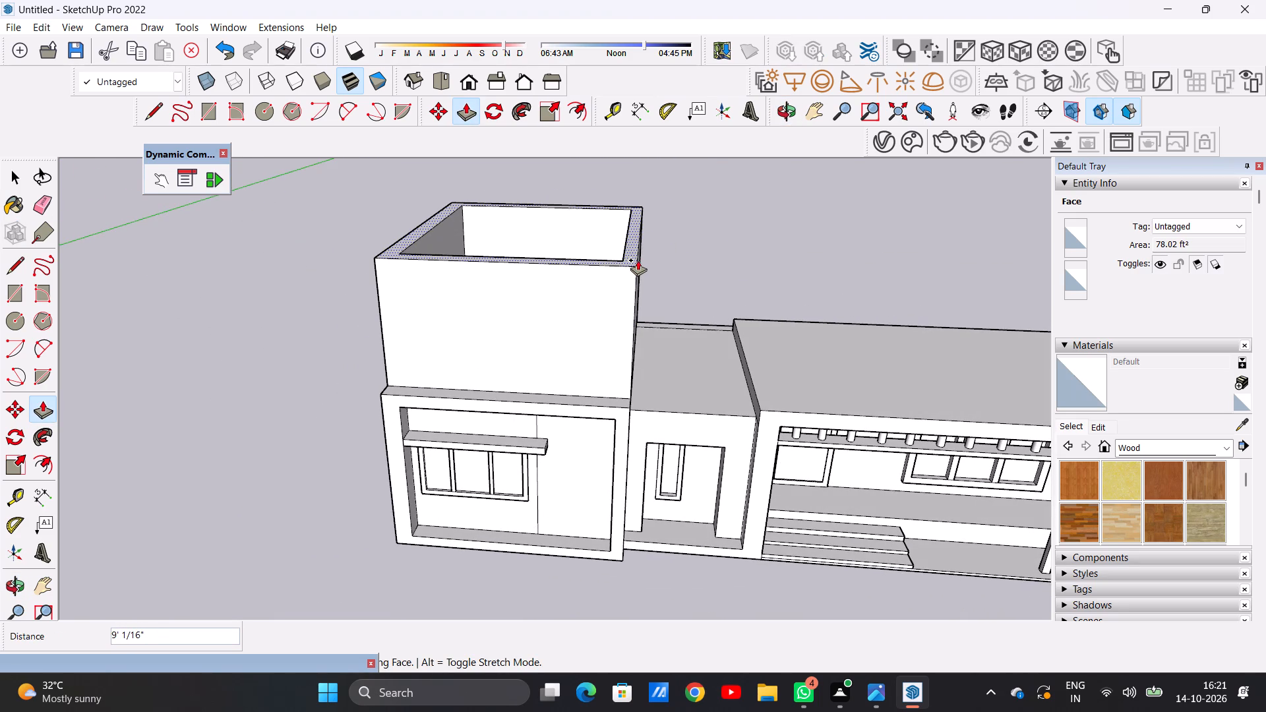
{"action": "middle_click_drag", "start_coordinate": [599, 338], "coordinate": [637, 270]}
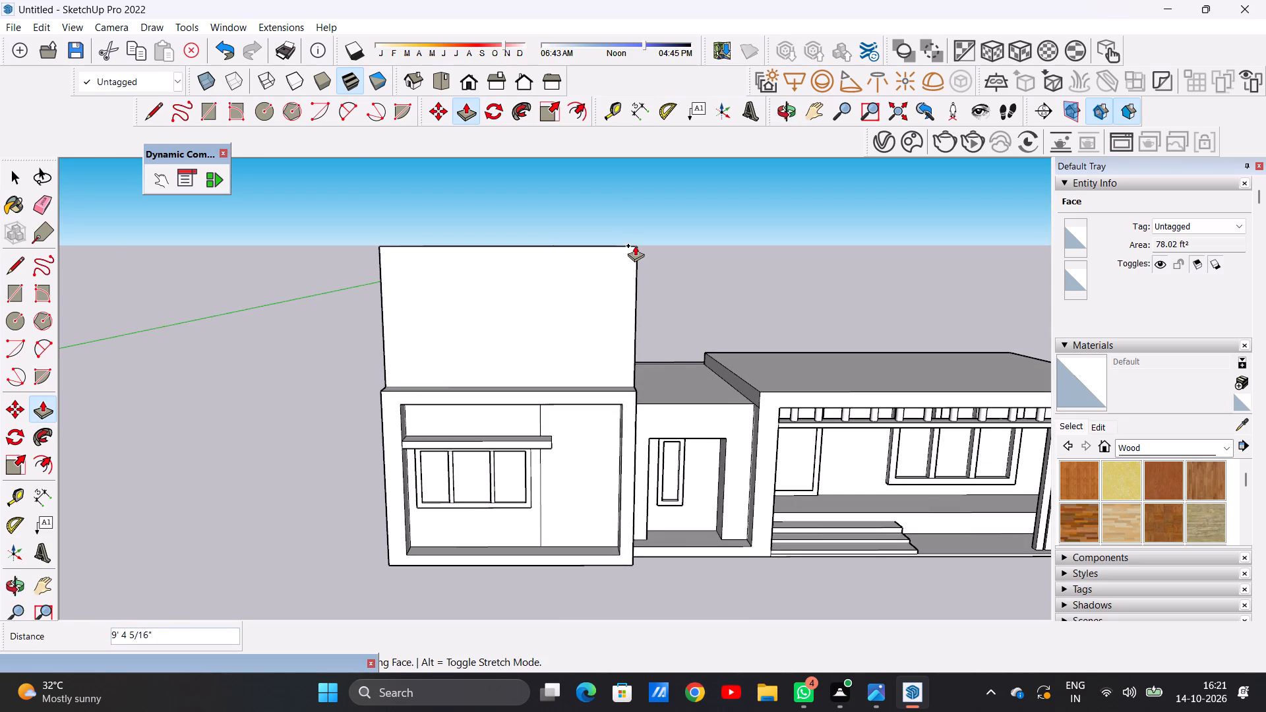
{"action": "type", "text": "10'"}
{"action": "key", "text": "Return"}
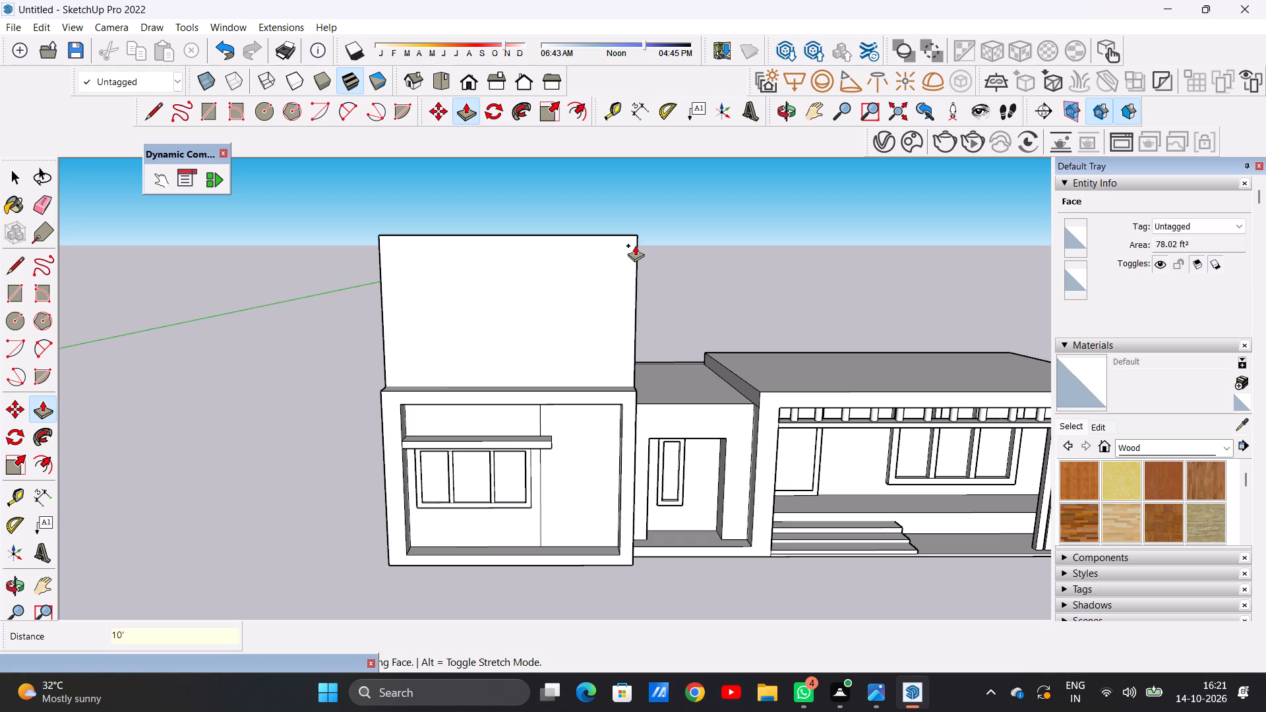
{"action": "key", "text": "space"}
Examine the raised upper-storey walls against the entrance and porch roofs from above and in the front view.
{"action": "scroll", "coordinate": [338, 402], "scroll_direction": "down", "scroll_amount": 5}
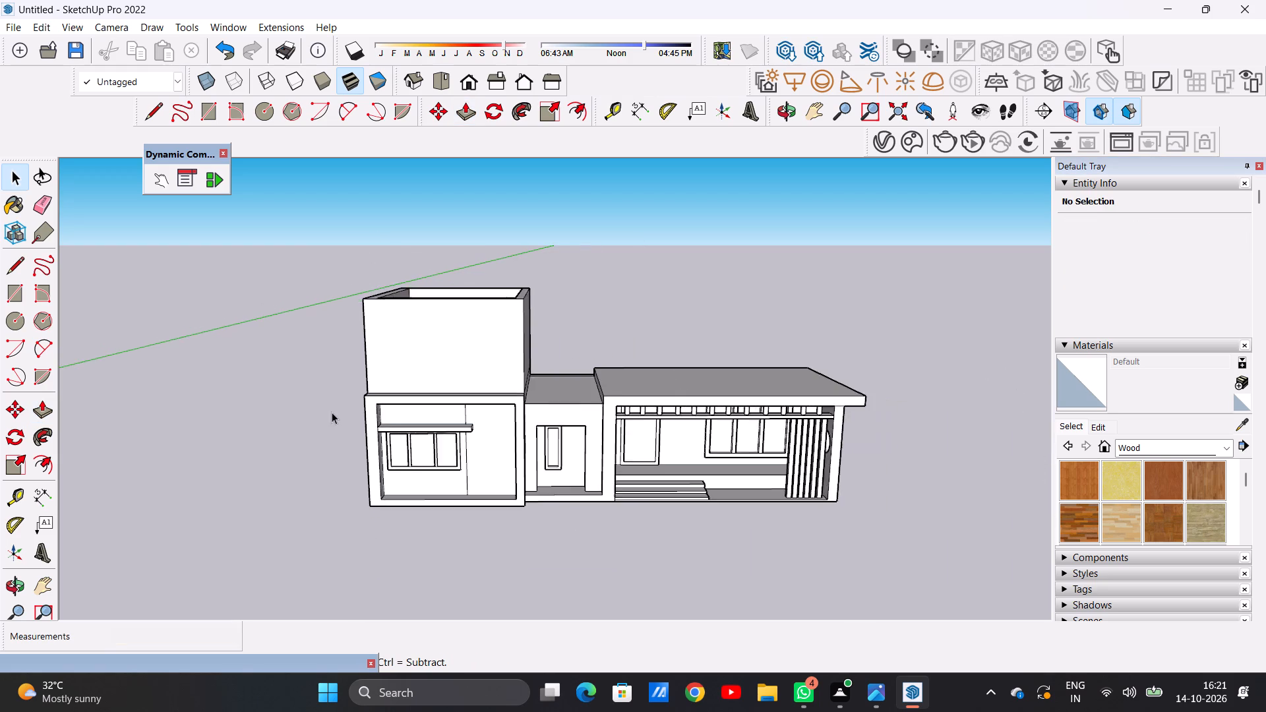
{"action": "scroll", "coordinate": [332, 412], "scroll_direction": "down", "scroll_amount": 3}
{"action": "middle_click_drag", "start_coordinate": [436, 364], "coordinate": [438, 319]}
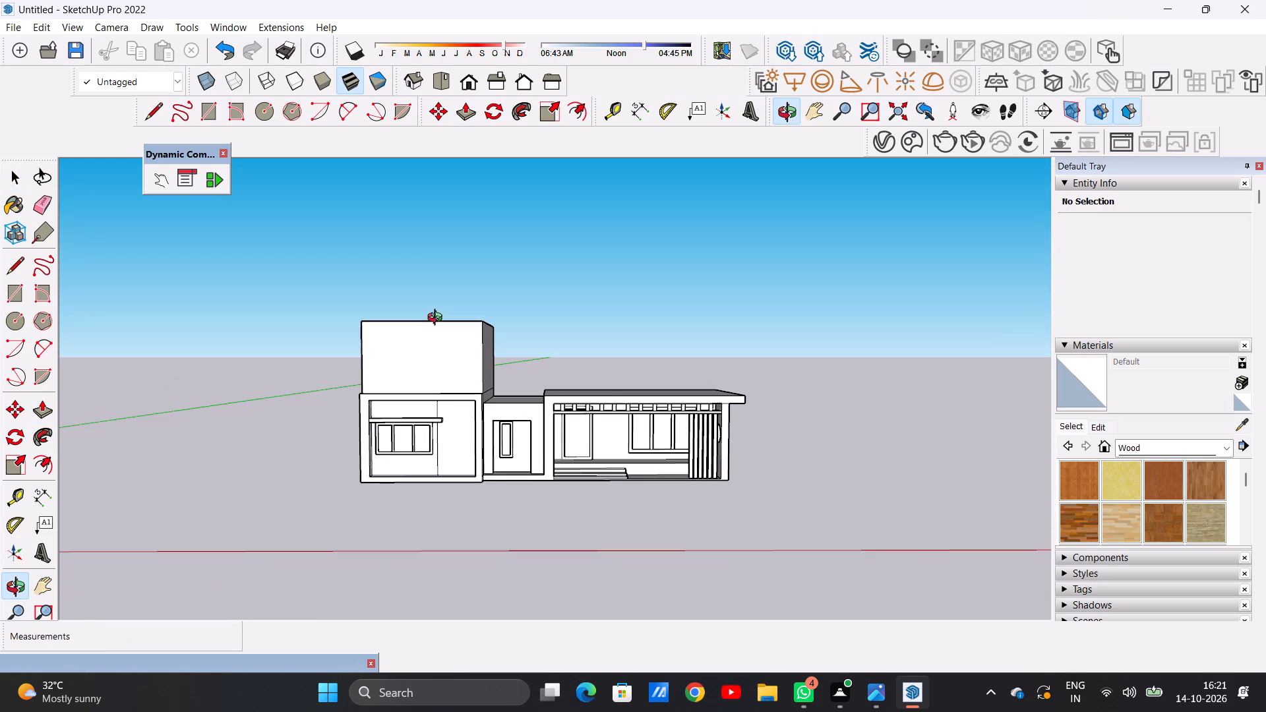
{"action": "middle_click_drag", "start_coordinate": [438, 319], "coordinate": [450, 402]}
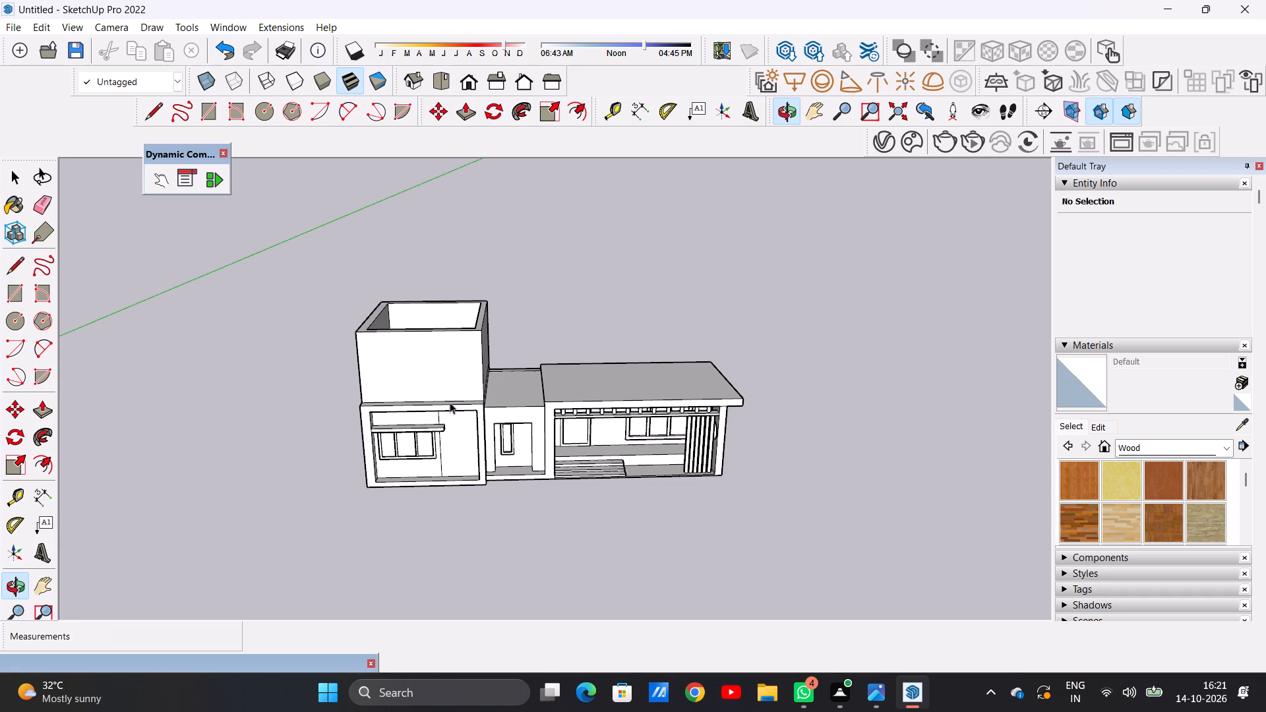
{"action": "scroll", "coordinate": [481, 384], "scroll_direction": "up", "scroll_amount": 6}
{"action": "middle_click_drag", "start_coordinate": [466, 332], "coordinate": [485, 303]}
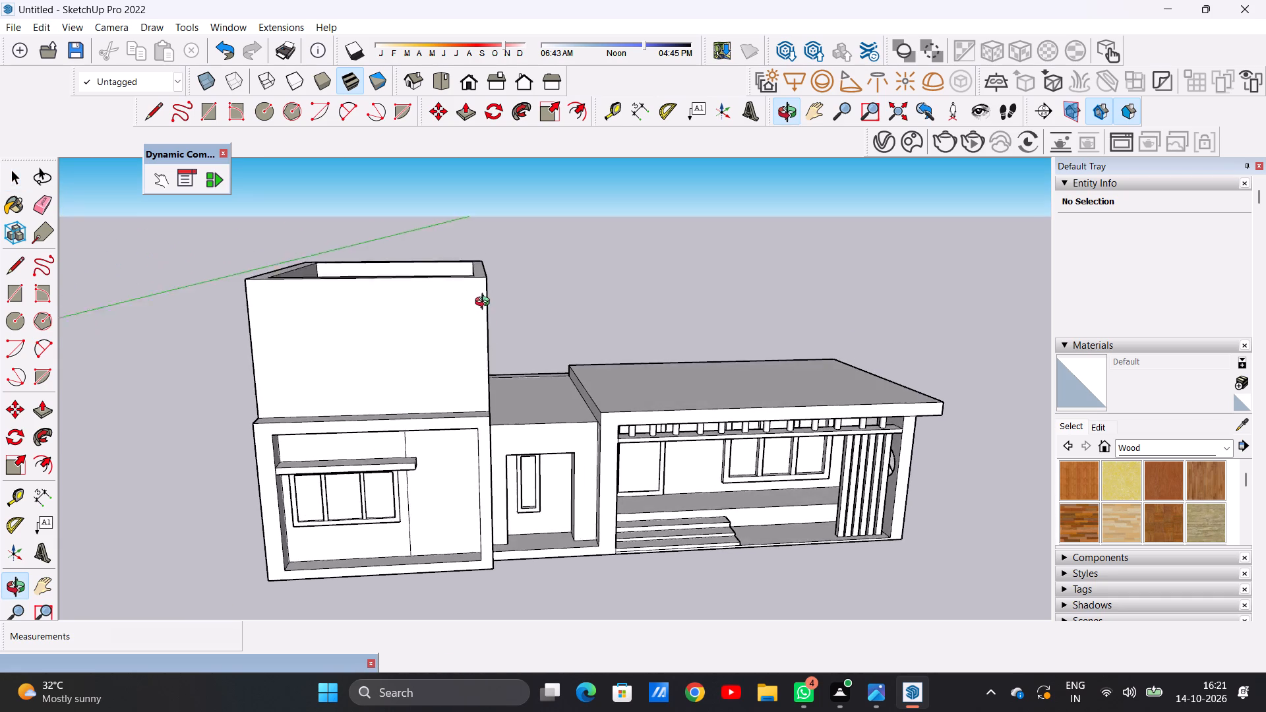
{"action": "middle_click_drag", "start_coordinate": [485, 303], "coordinate": [486, 296]}
{"action": "left_click", "coordinate": [466, 78]}
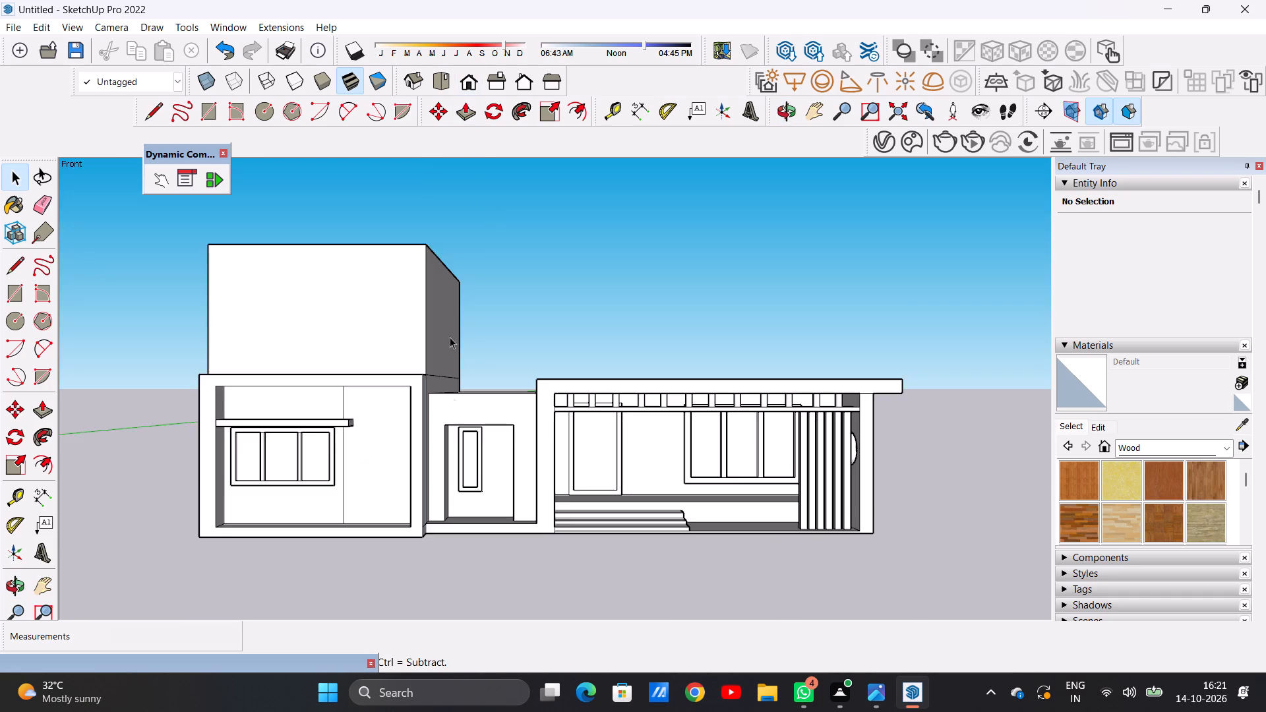
{"action": "scroll", "coordinate": [555, 440], "scroll_direction": "down", "scroll_amount": 4}
{"action": "scroll", "coordinate": [409, 359], "scroll_direction": "up", "scroll_amount": 7}
{"action": "middle_click_drag", "start_coordinate": [440, 378], "coordinate": [456, 412]}
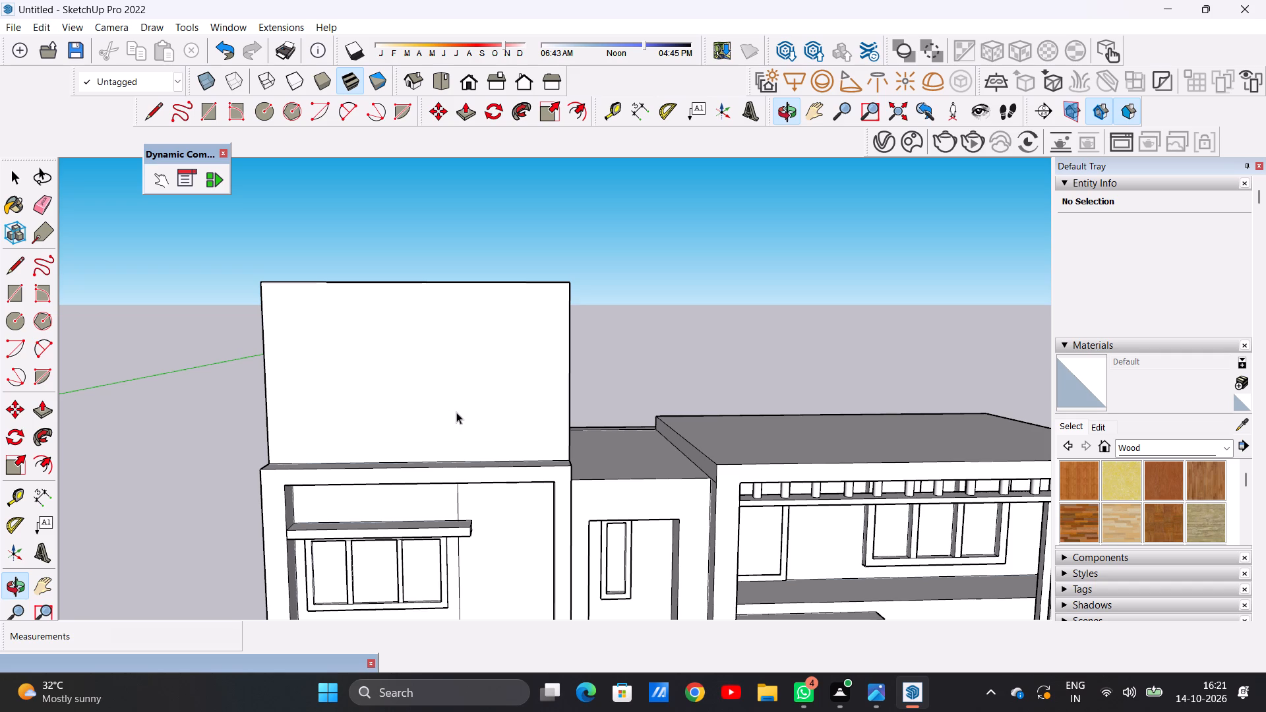
{"action": "scroll", "coordinate": [456, 412], "scroll_direction": "down", "scroll_amount": 2}
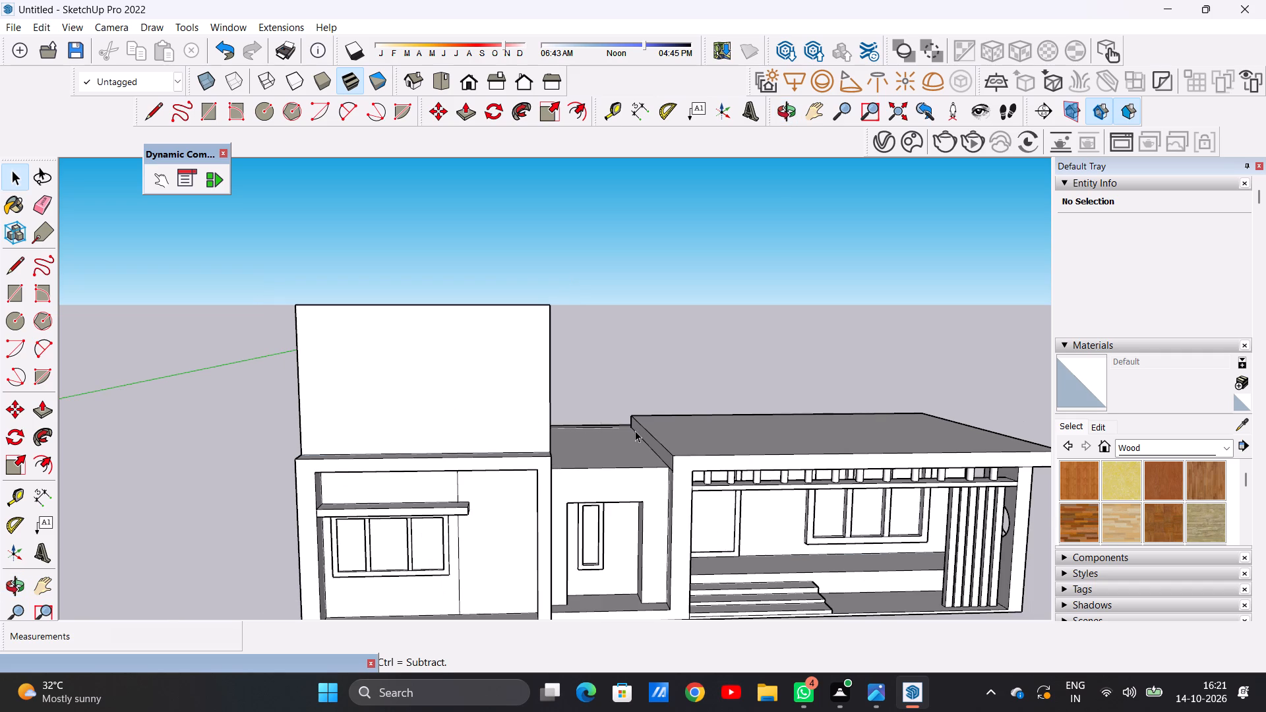
{"action": "scroll", "coordinate": [648, 442], "scroll_direction": "up", "scroll_amount": 5}
{"action": "middle_click_drag", "start_coordinate": [670, 458], "coordinate": [648, 425]}
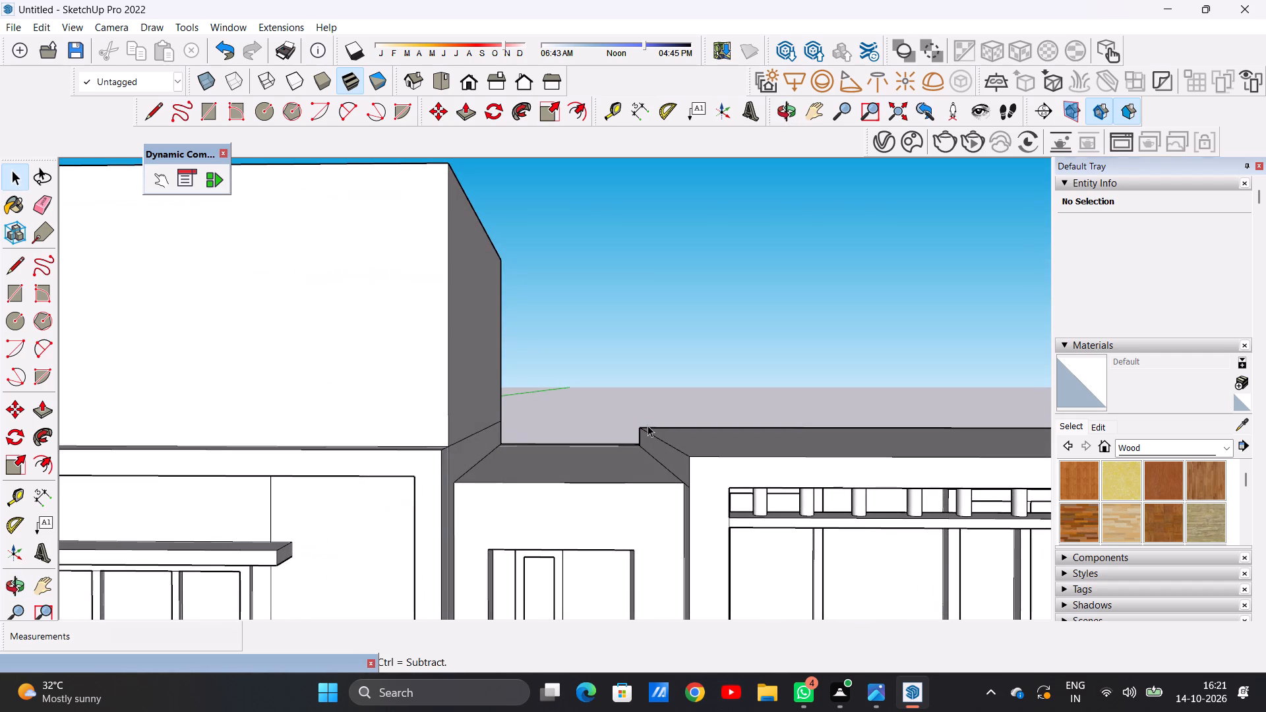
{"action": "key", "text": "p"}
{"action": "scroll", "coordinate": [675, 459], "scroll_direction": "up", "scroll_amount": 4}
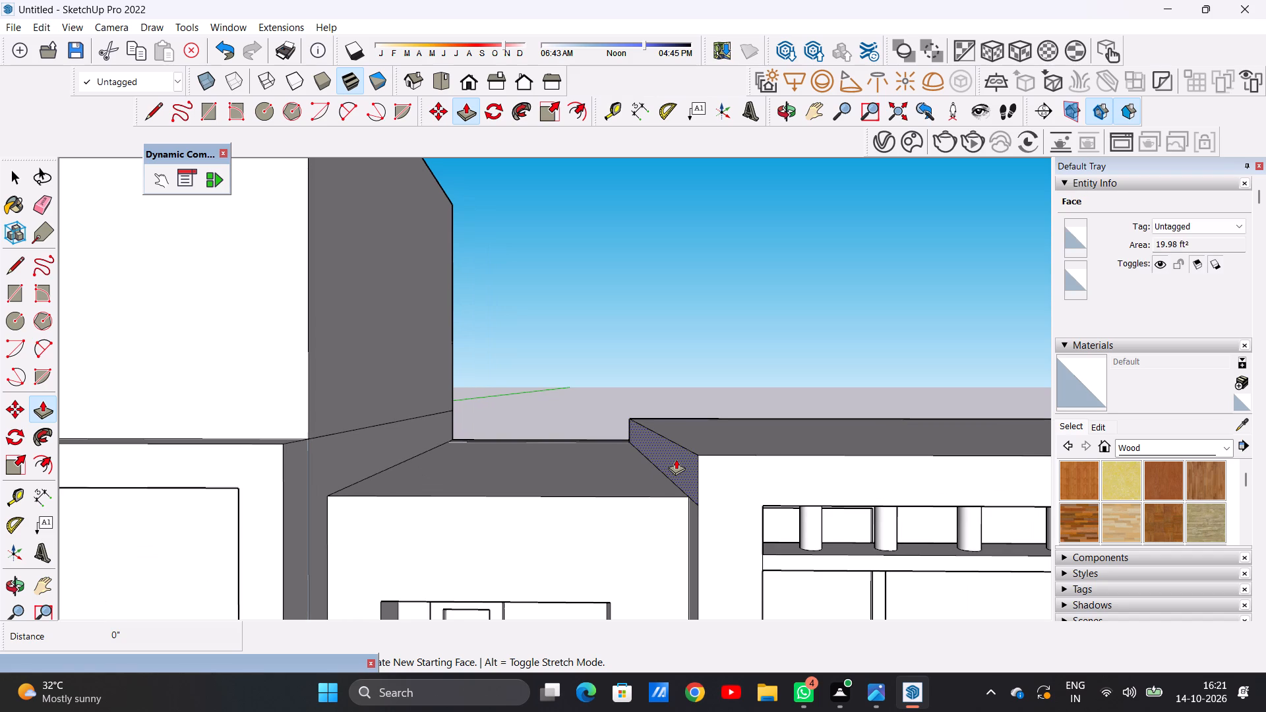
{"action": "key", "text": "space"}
Draw a vertical line about 1' 5 1/8" from the entrance roof's front corner up to the window block's roof-level edge.
{"action": "scroll", "coordinate": [581, 441], "scroll_direction": "down", "scroll_amount": 6}
{"action": "middle_click_drag", "start_coordinate": [502, 446], "coordinate": [316, 525]}
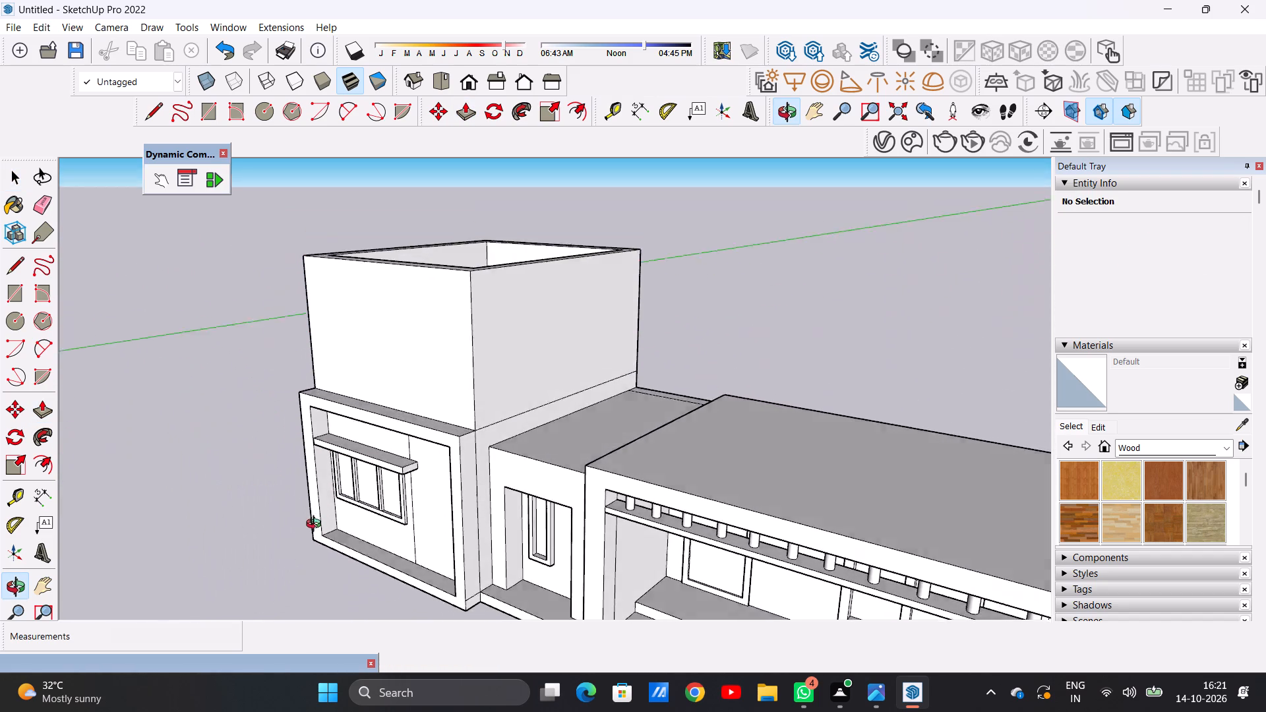
{"action": "middle_click_drag", "start_coordinate": [316, 525], "coordinate": [406, 503]}
{"action": "scroll", "coordinate": [508, 467], "scroll_direction": "up", "scroll_amount": 8}
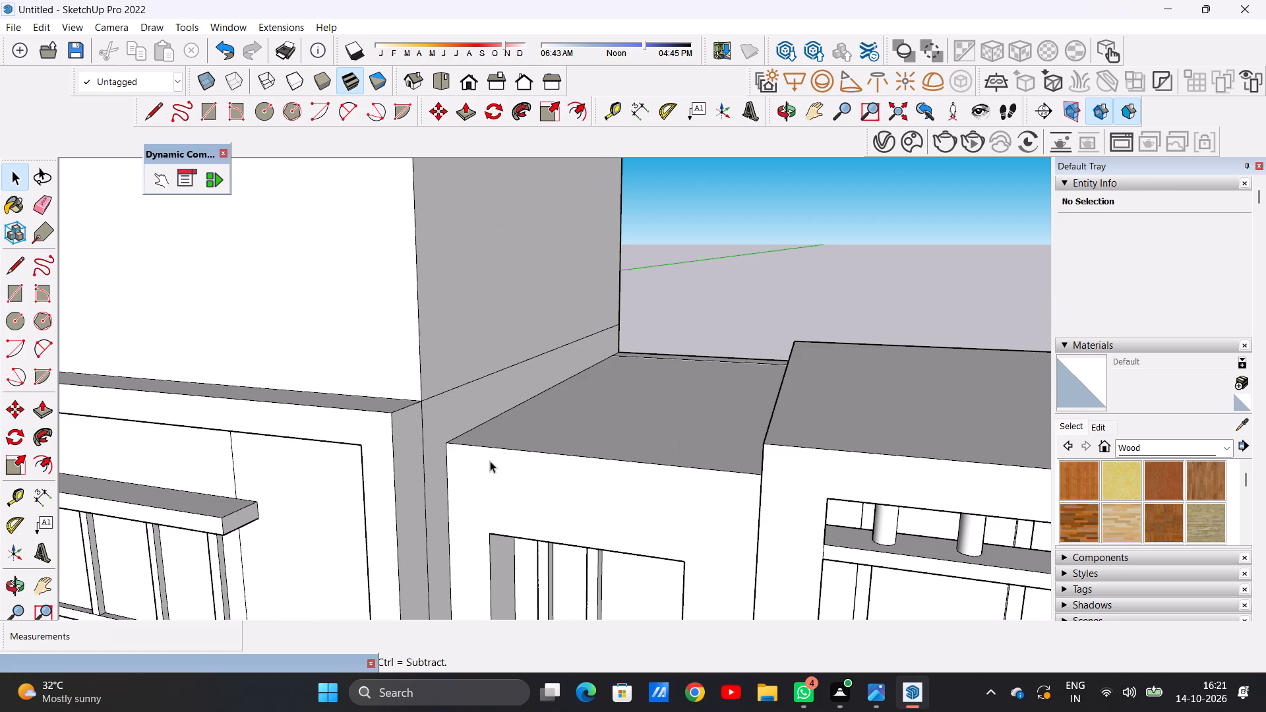
{"action": "middle_click_drag", "start_coordinate": [480, 458], "coordinate": [404, 444]}
{"action": "scroll", "coordinate": [425, 430], "scroll_direction": "up", "scroll_amount": 5}
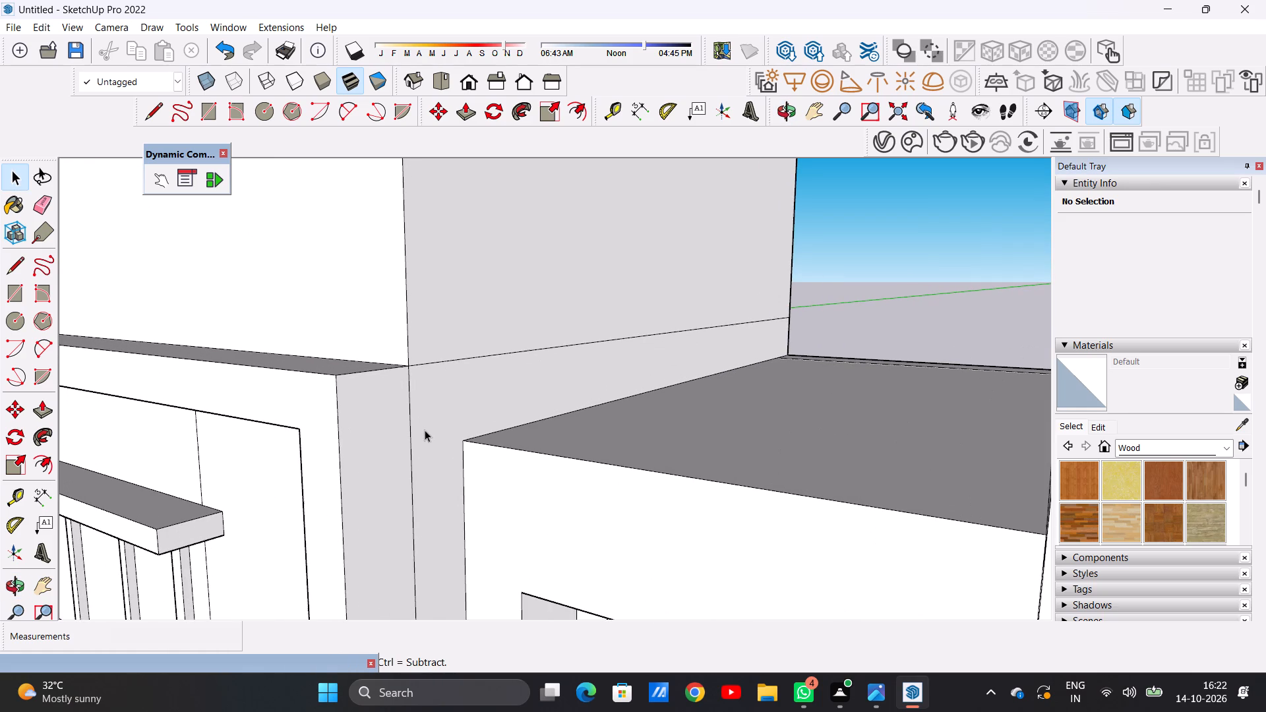
{"action": "key", "text": "l"}
{"action": "scroll", "coordinate": [472, 448], "scroll_direction": "up", "scroll_amount": 6}
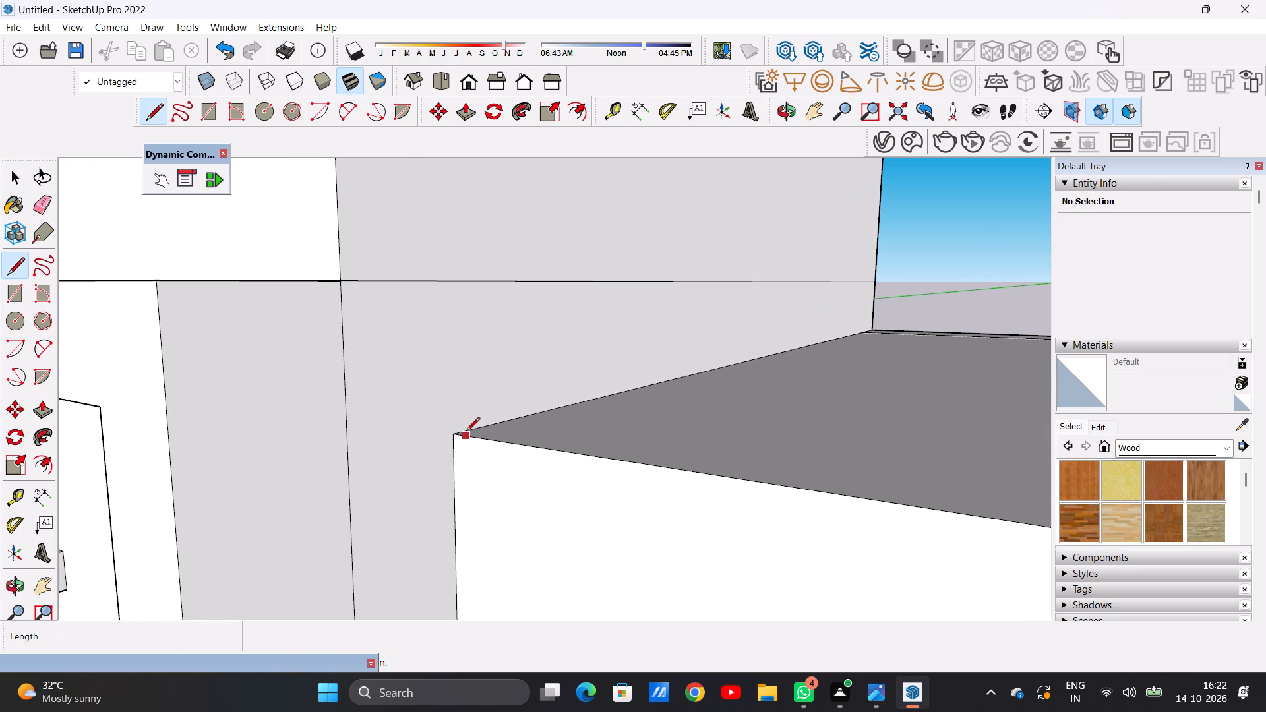
{"action": "left_click", "coordinate": [458, 432]}
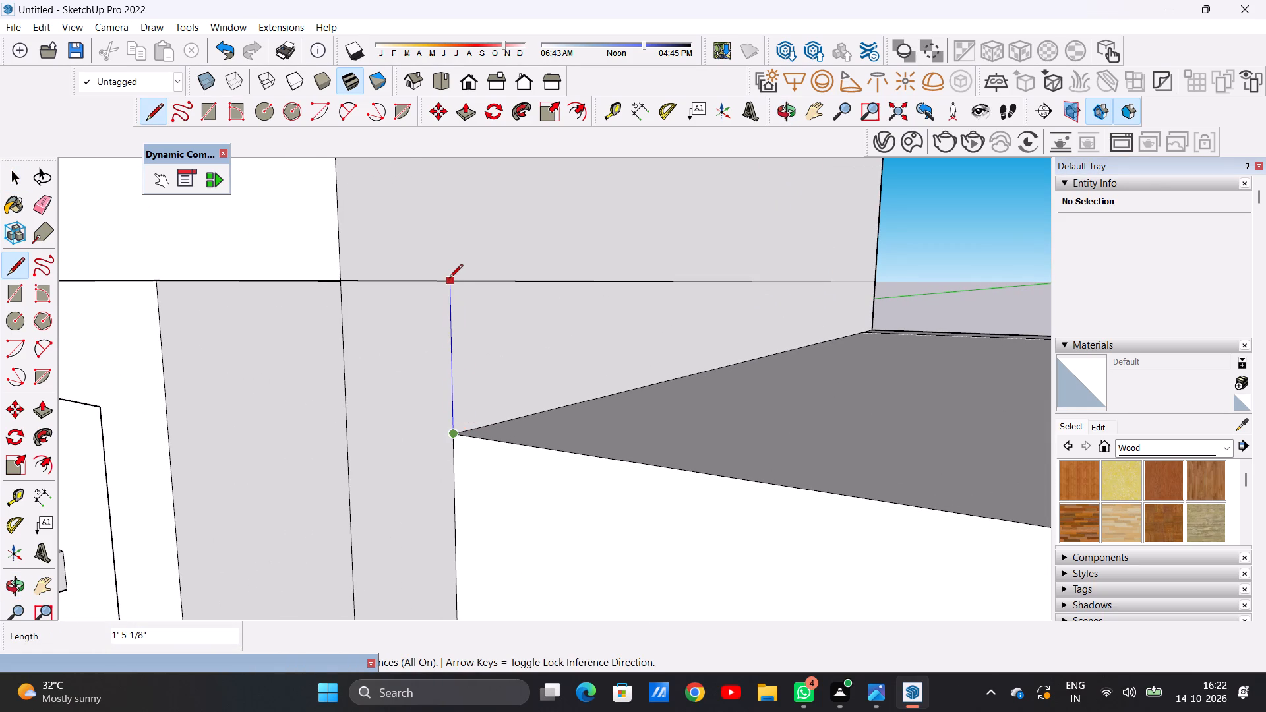
{"action": "left_click", "coordinate": [449, 279]}
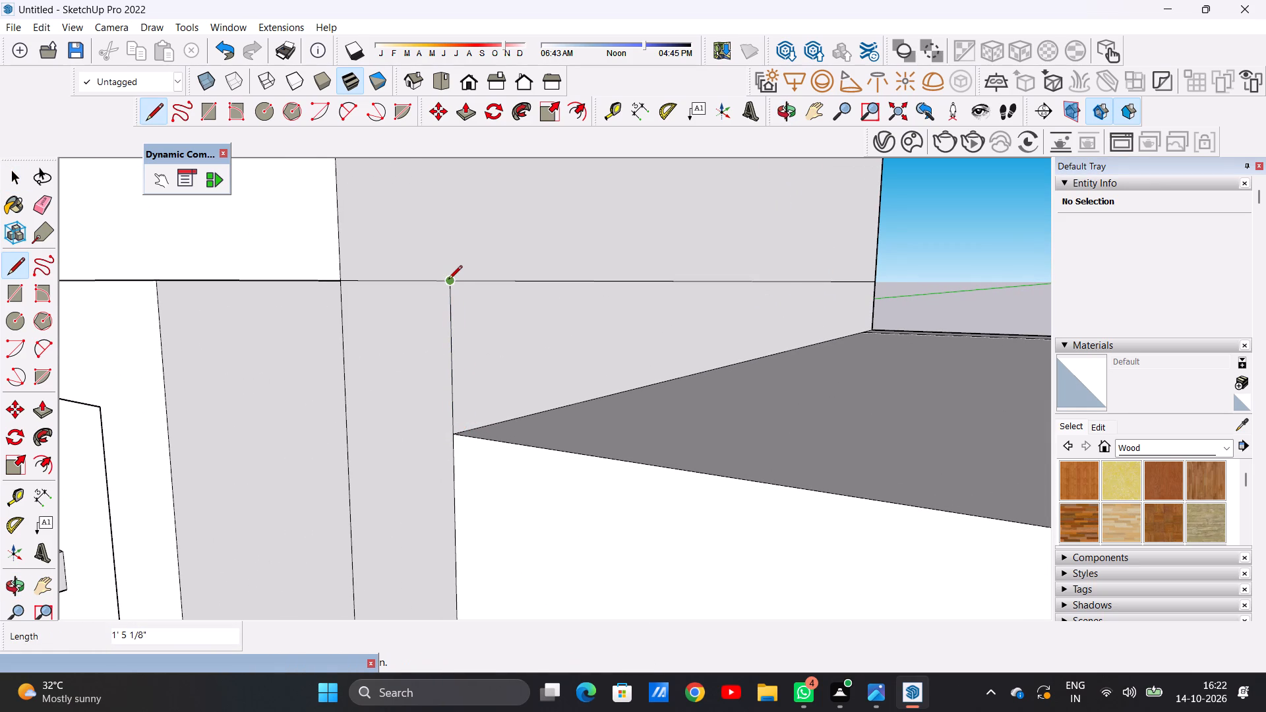
{"action": "key", "text": "space"}
Push/Pull the entrance block's front wall forward about 1' 2 7/8" to the vertical edge on the window block's side wall.
{"action": "scroll", "coordinate": [497, 344], "scroll_direction": "down", "scroll_amount": 15}
{"action": "middle_click_drag", "start_coordinate": [418, 390], "coordinate": [509, 399]}
{"action": "scroll", "coordinate": [488, 372], "scroll_direction": "up", "scroll_amount": 6}
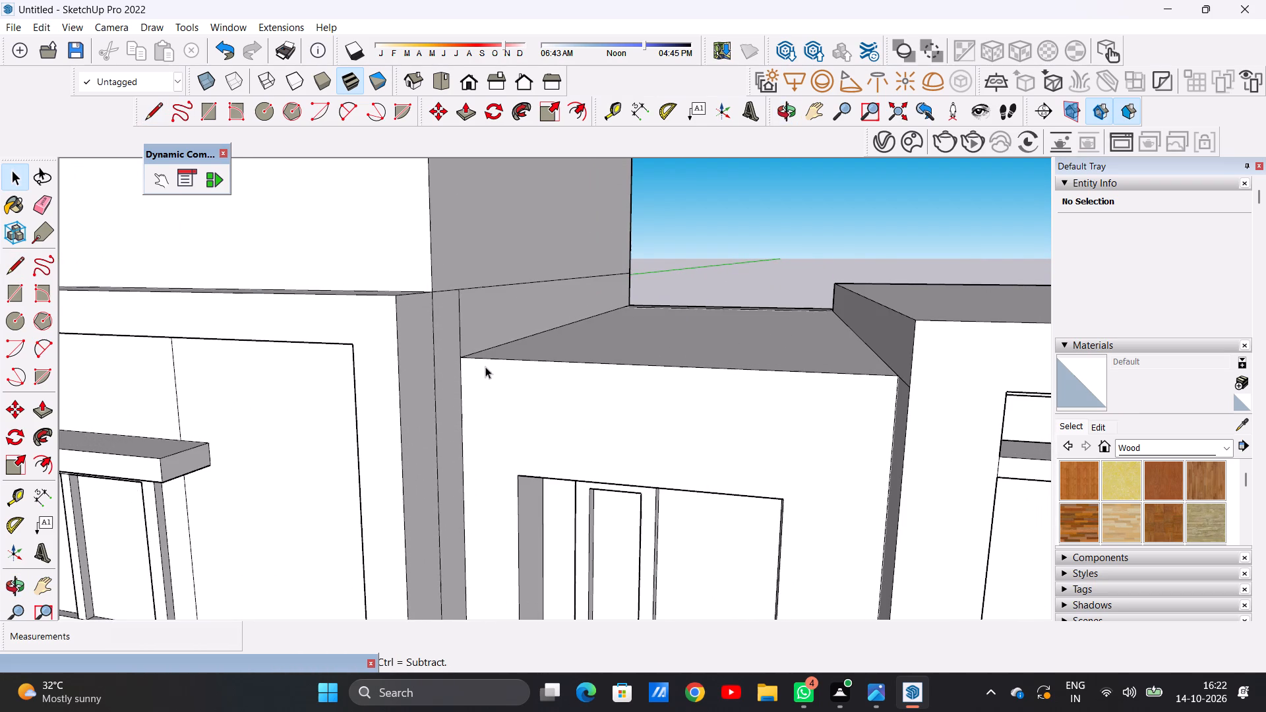
{"action": "scroll", "coordinate": [484, 344], "scroll_direction": "down", "scroll_amount": 5}
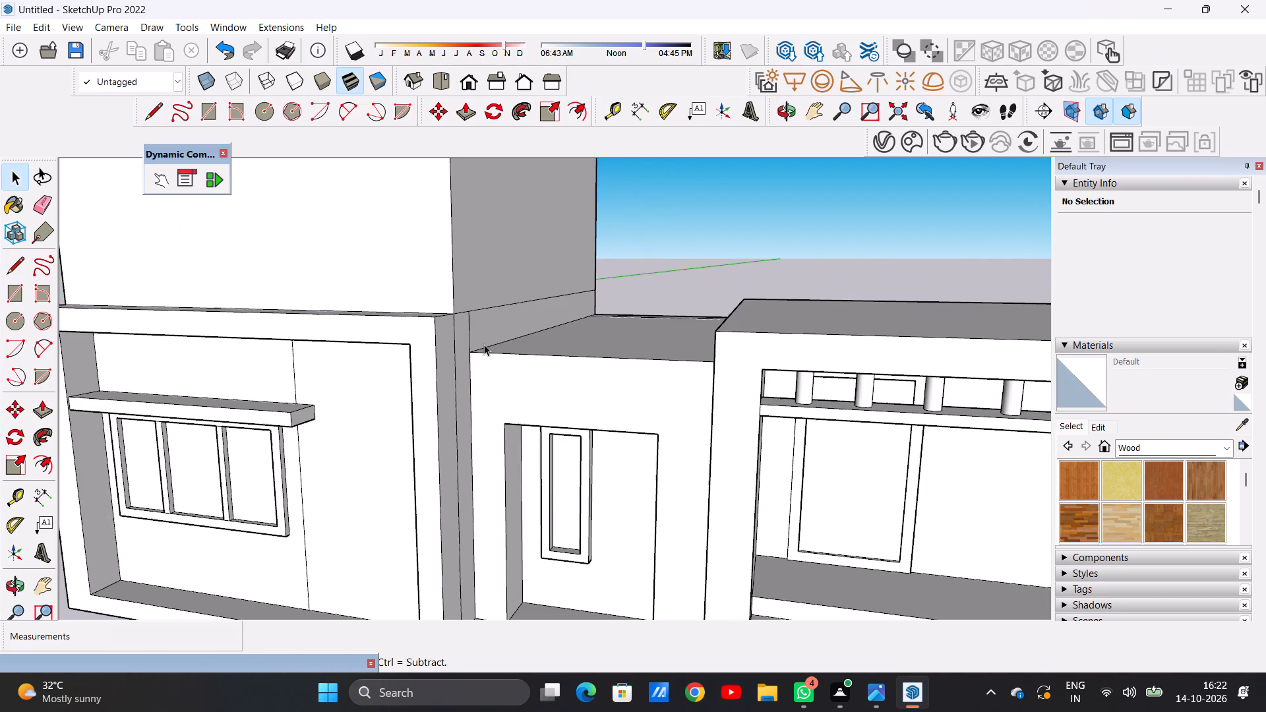
{"action": "scroll", "coordinate": [484, 344], "scroll_direction": "up", "scroll_amount": 10}
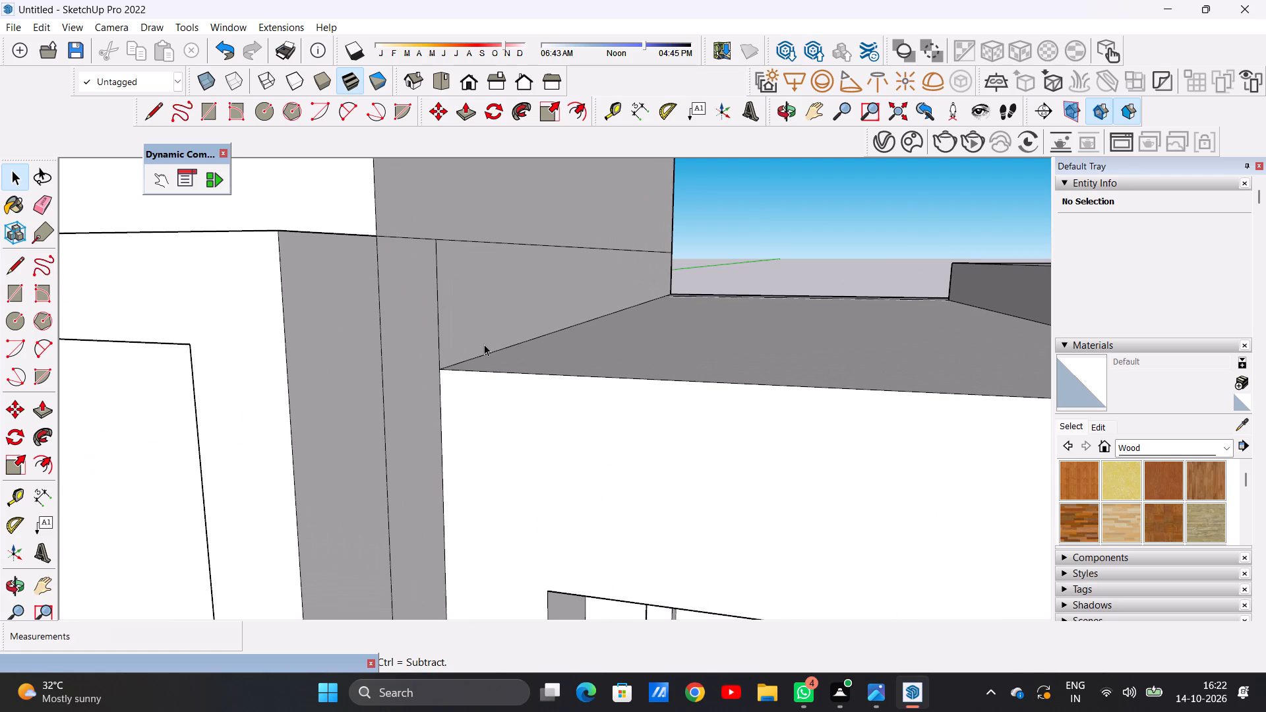
{"action": "key", "text": "p"}
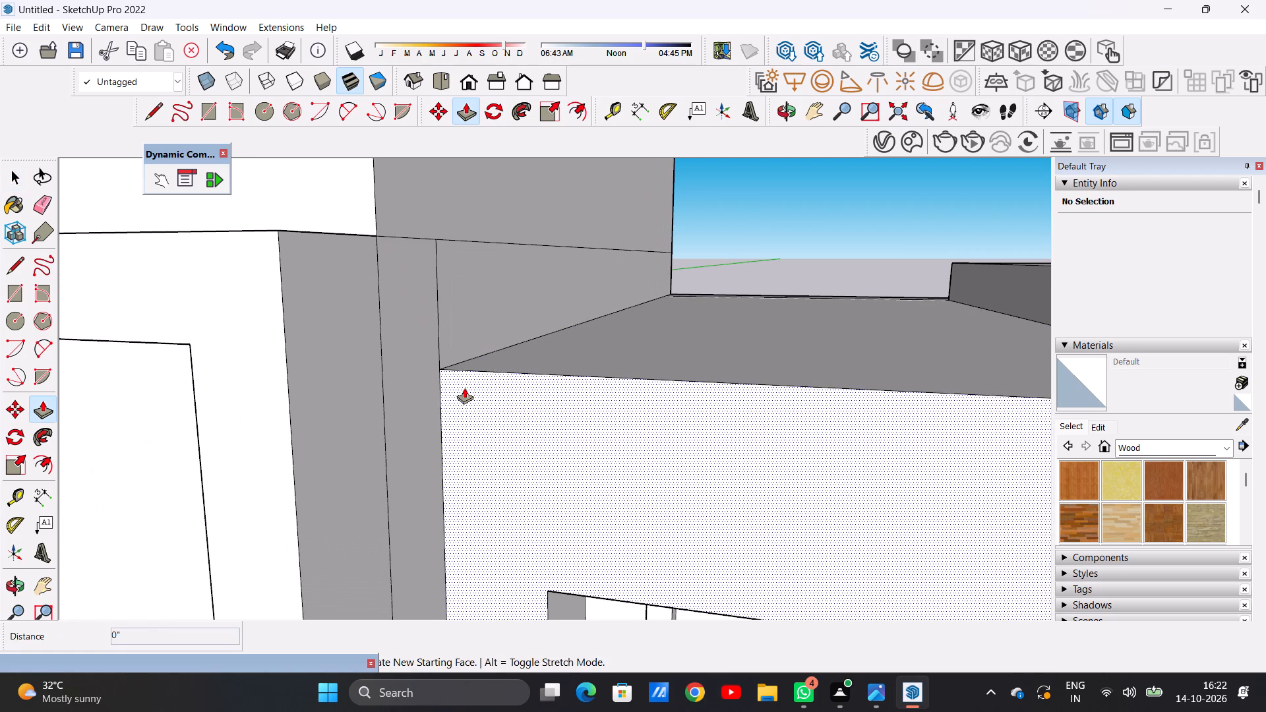
{"action": "left_click", "coordinate": [464, 388]}
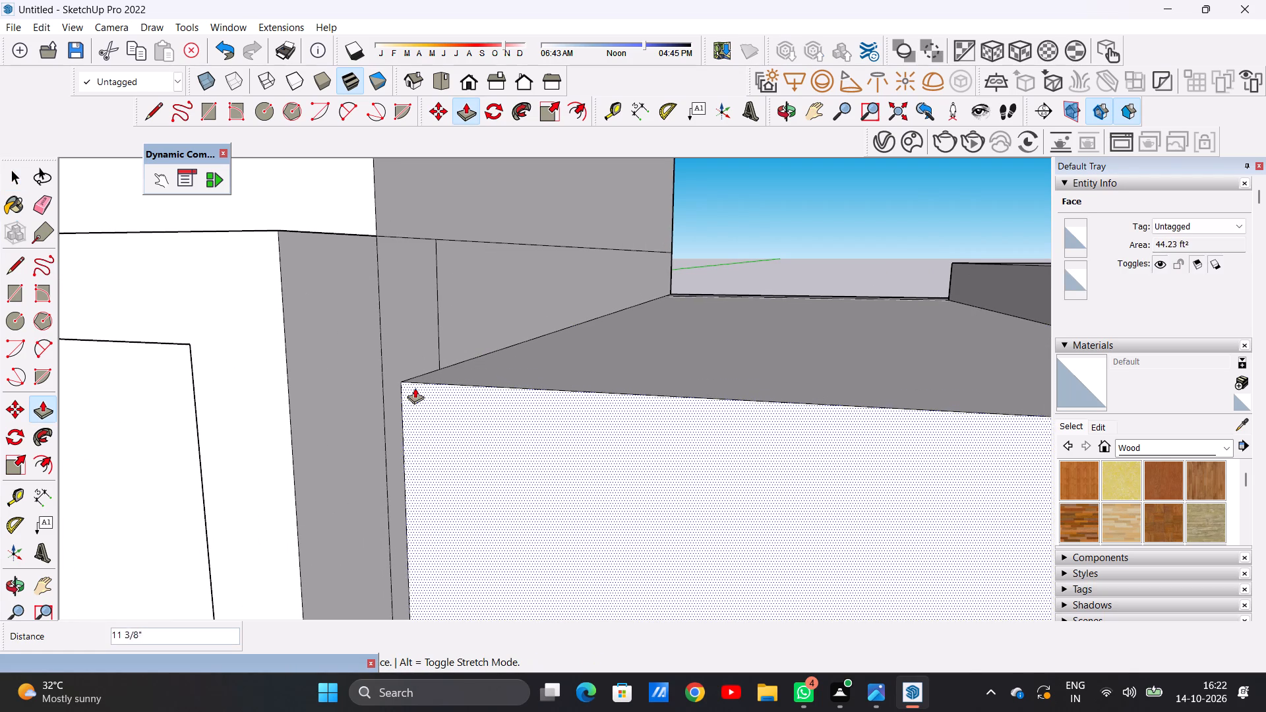
{"action": "left_click", "coordinate": [386, 382]}
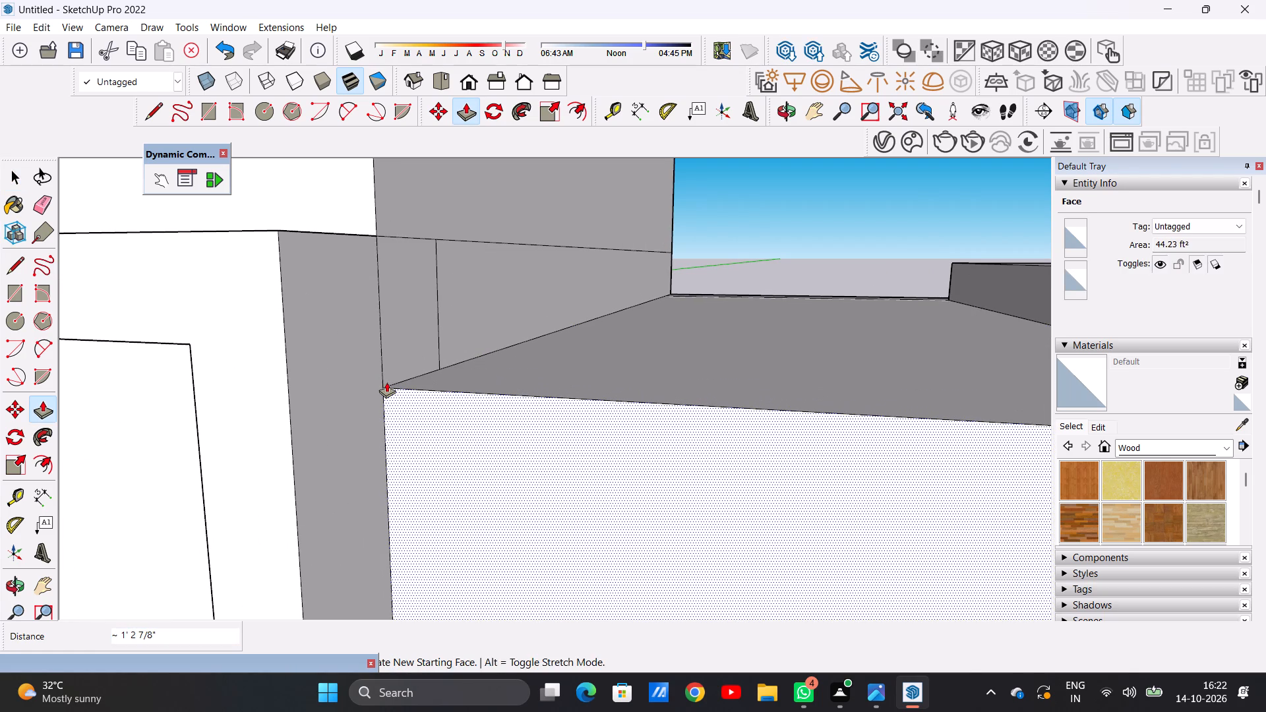
{"action": "key", "text": "space"}
Examine the extended entrance block and its roof junction with the window block from the front and above.
{"action": "scroll", "coordinate": [536, 422], "scroll_direction": "down", "scroll_amount": 20}
{"action": "middle_click_drag", "start_coordinate": [535, 498], "coordinate": [579, 431]}
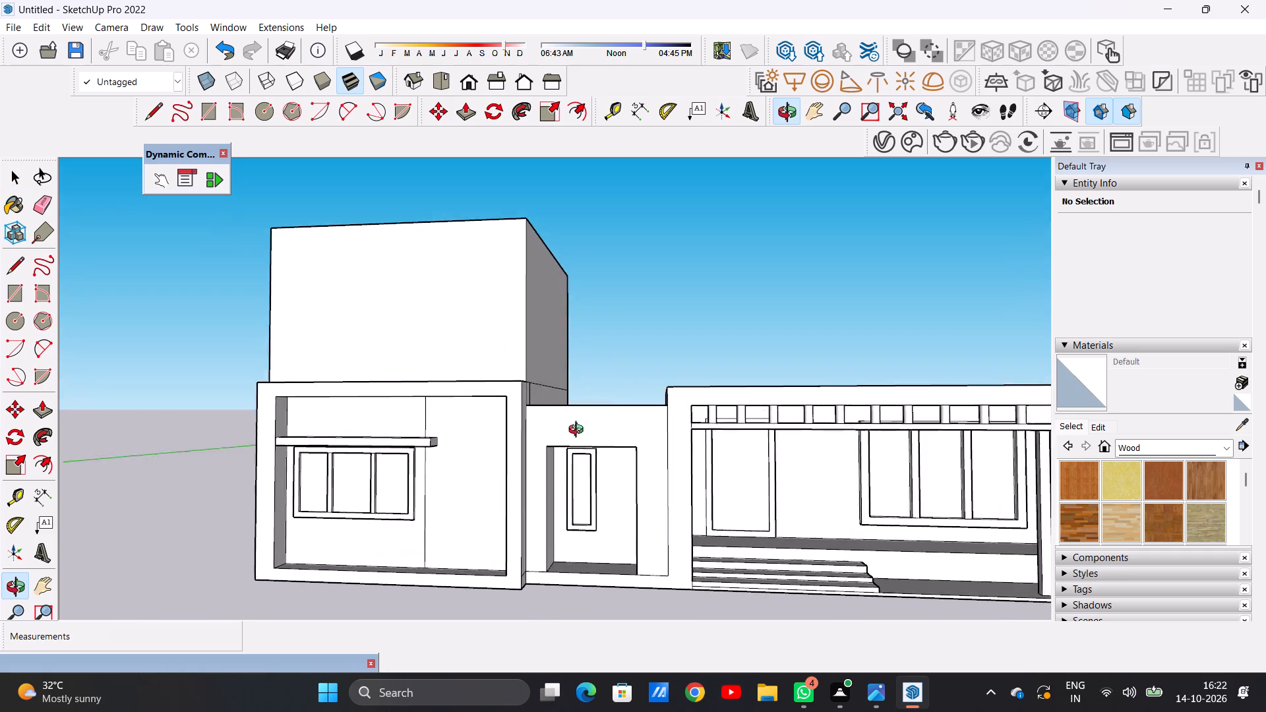
{"action": "middle_click_drag", "start_coordinate": [579, 431], "coordinate": [477, 518]}
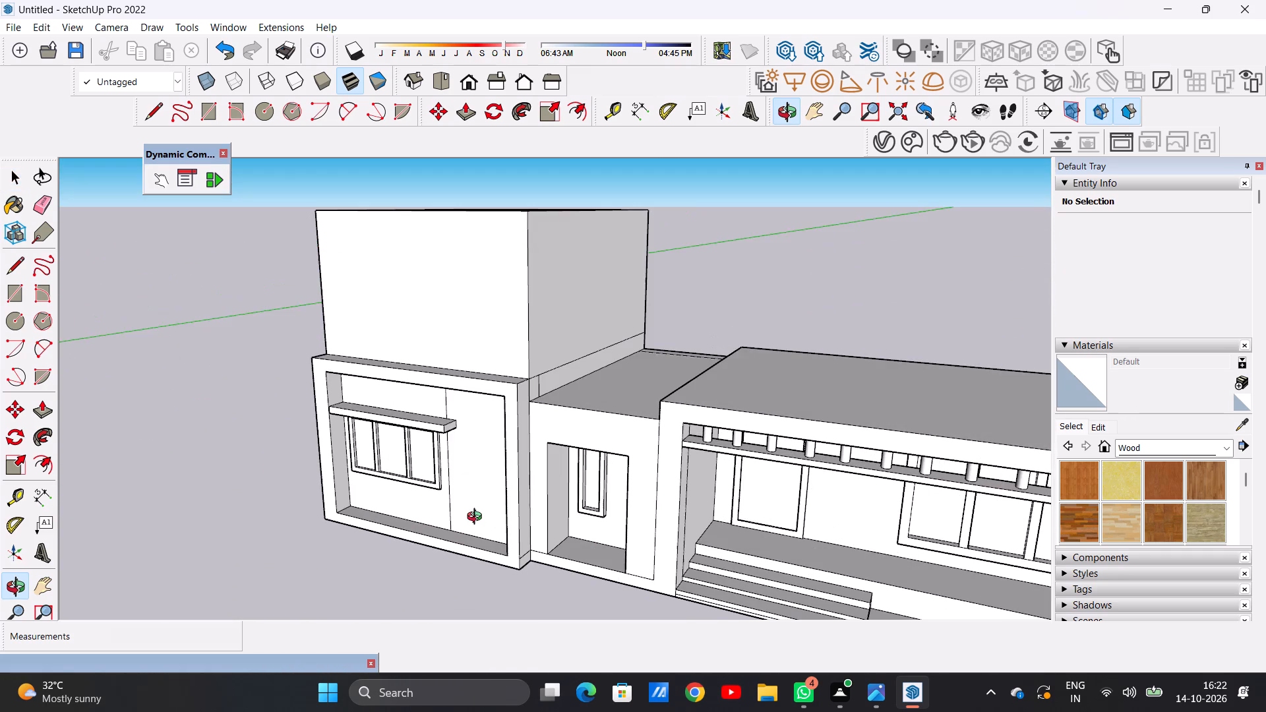
{"action": "middle_click_drag", "start_coordinate": [477, 518], "coordinate": [472, 508]}
{"action": "scroll", "coordinate": [550, 376], "scroll_direction": "up", "scroll_amount": 13}
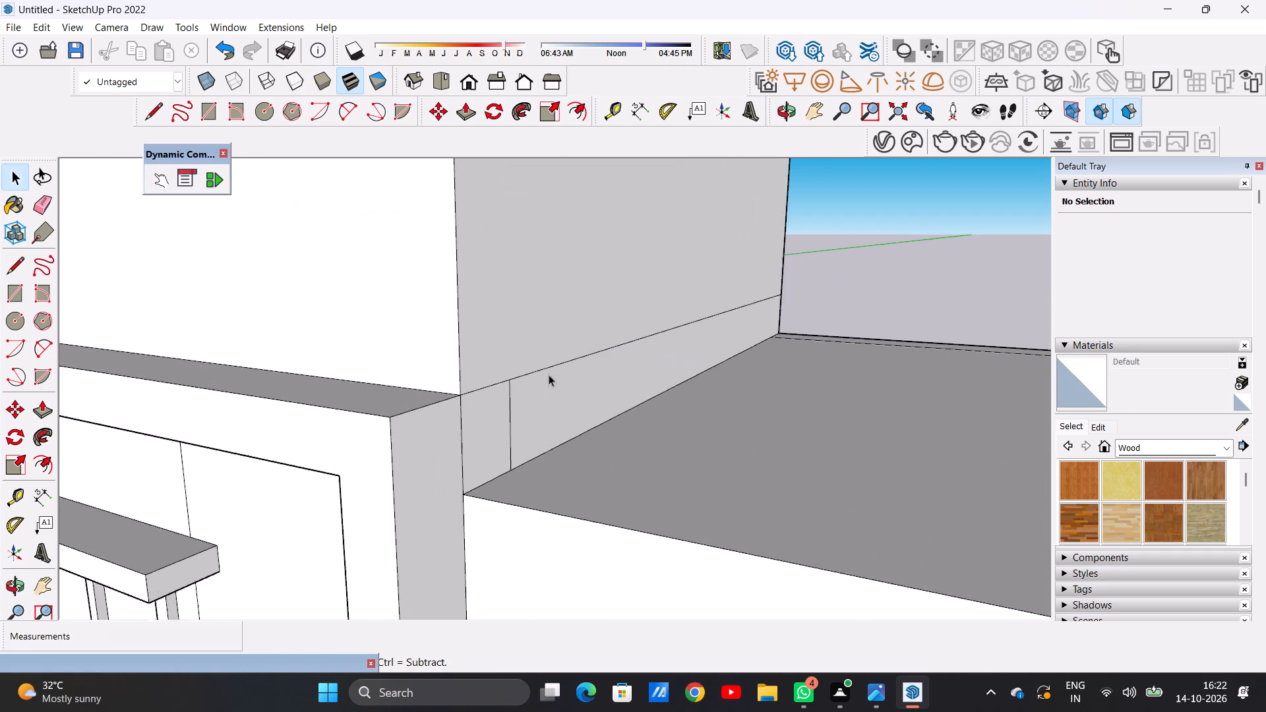
{"action": "scroll", "coordinate": [549, 374], "scroll_direction": "up", "scroll_amount": 3}
{"action": "scroll", "coordinate": [458, 426], "scroll_direction": "down", "scroll_amount": 6}
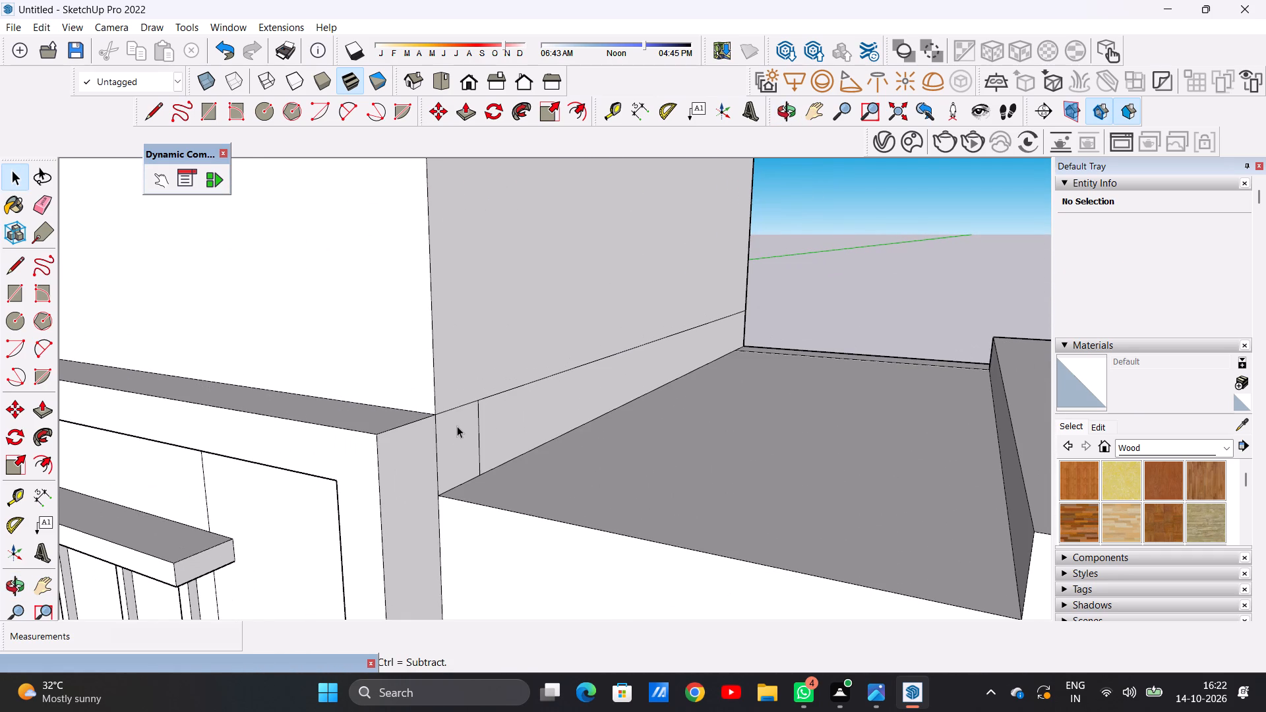
{"action": "scroll", "coordinate": [457, 426], "scroll_direction": "down", "scroll_amount": 6}
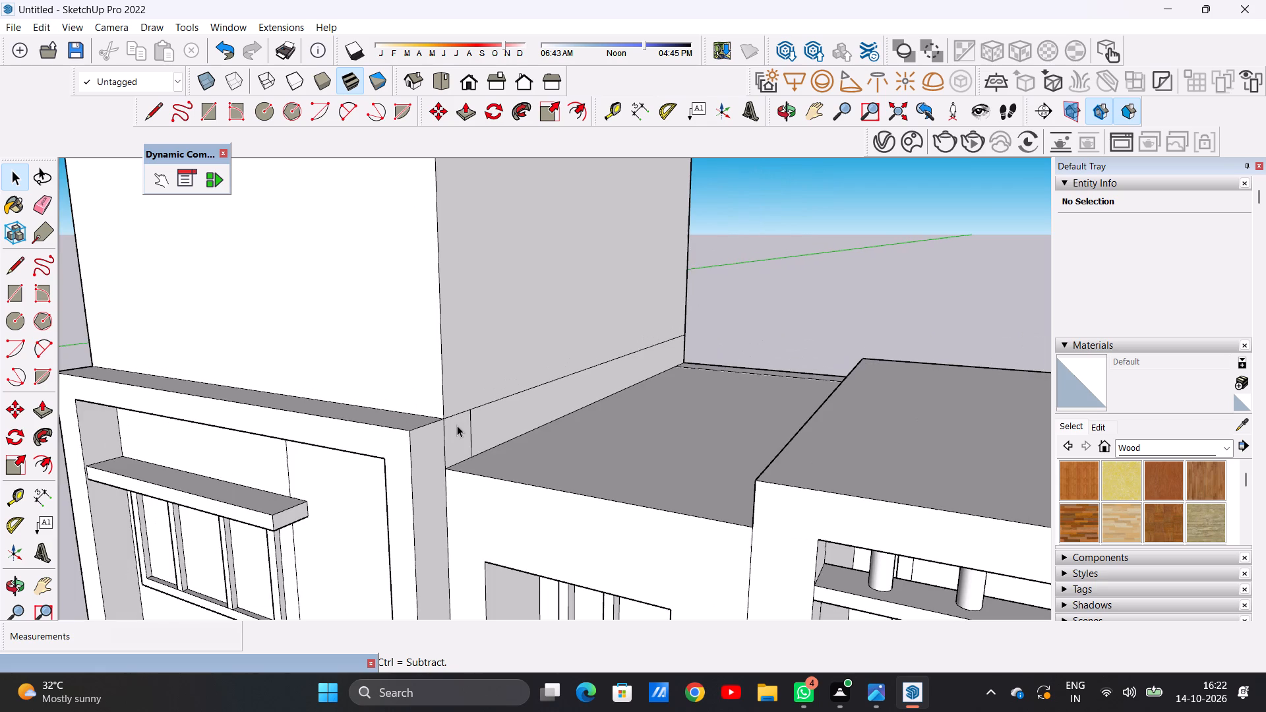
Push/Pull the small front face on the window block's side wall outward about 10 5/16" over the entrance roof, forming a stub.
{"action": "scroll", "coordinate": [457, 425], "scroll_direction": "up", "scroll_amount": 4}
{"action": "key", "text": "p"}
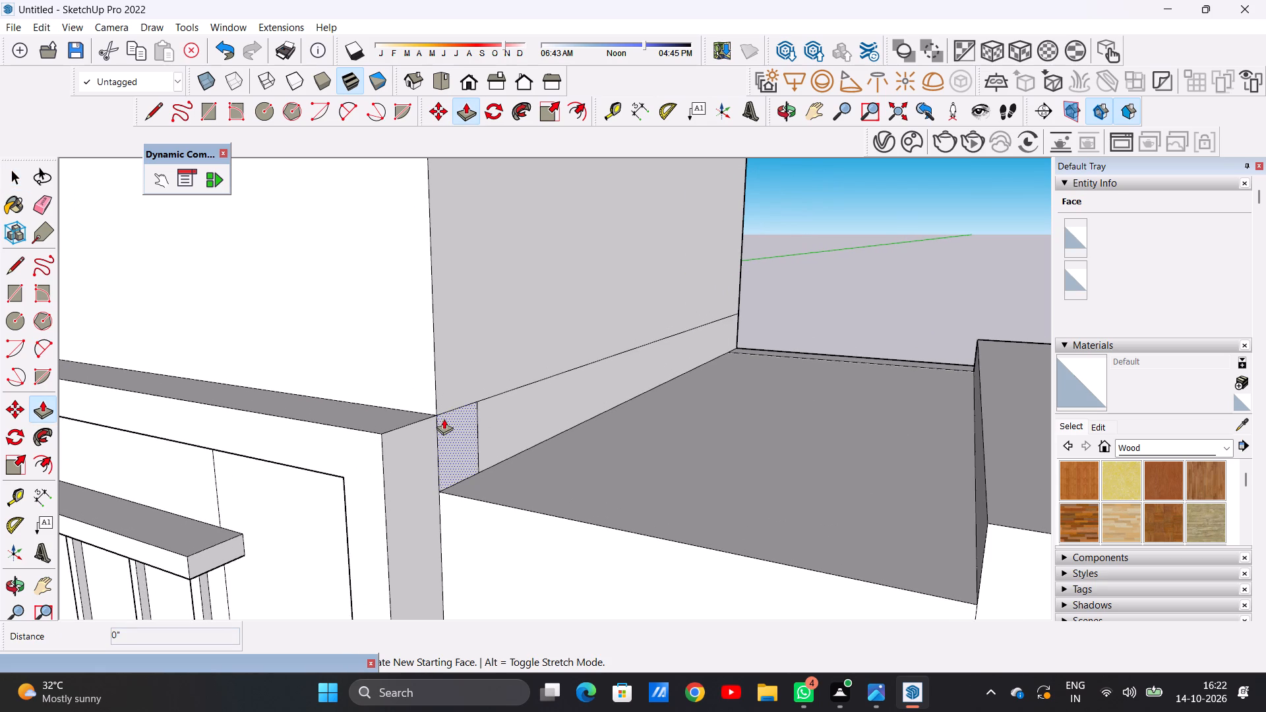
{"action": "left_click", "coordinate": [445, 419]}
{"action": "left_click", "coordinate": [483, 436]}
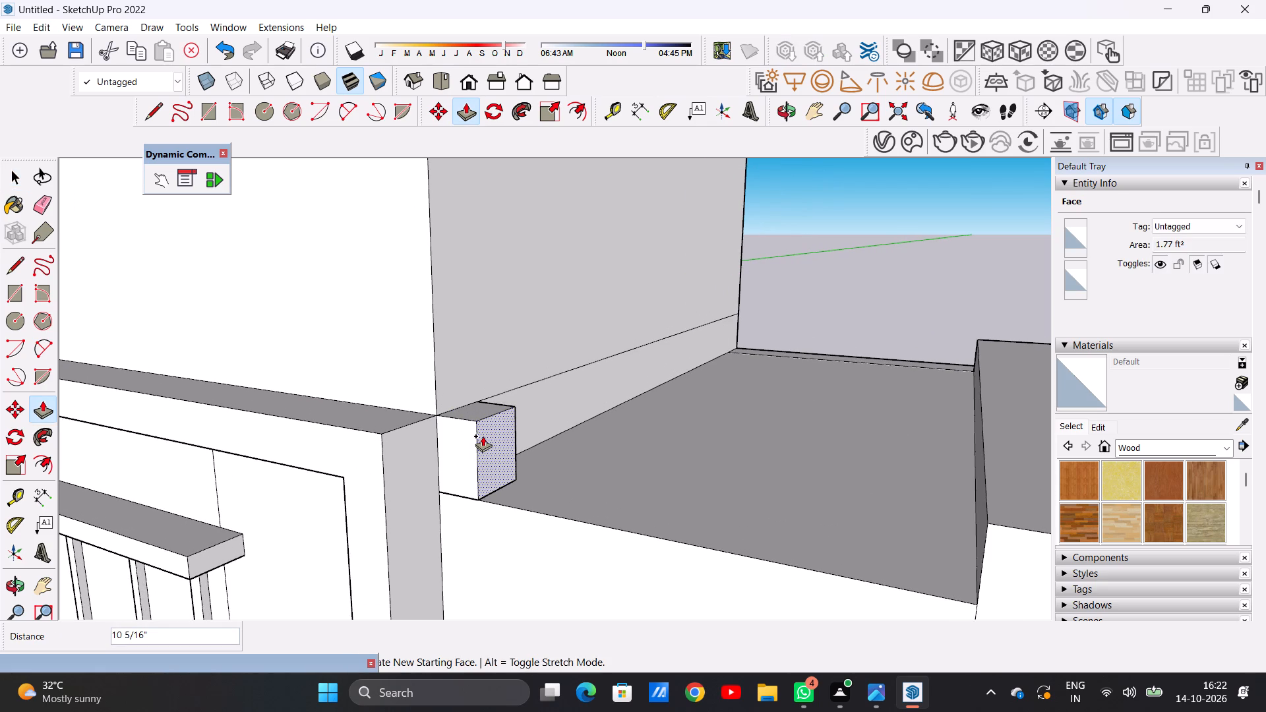
{"action": "key", "text": "space"}
Examine the new stub against the entrance roof and the window block's top ledge from the front and above.
{"action": "scroll", "coordinate": [568, 429], "scroll_direction": "down", "scroll_amount": 9}
{"action": "middle_click_drag", "start_coordinate": [522, 441], "coordinate": [630, 412]}
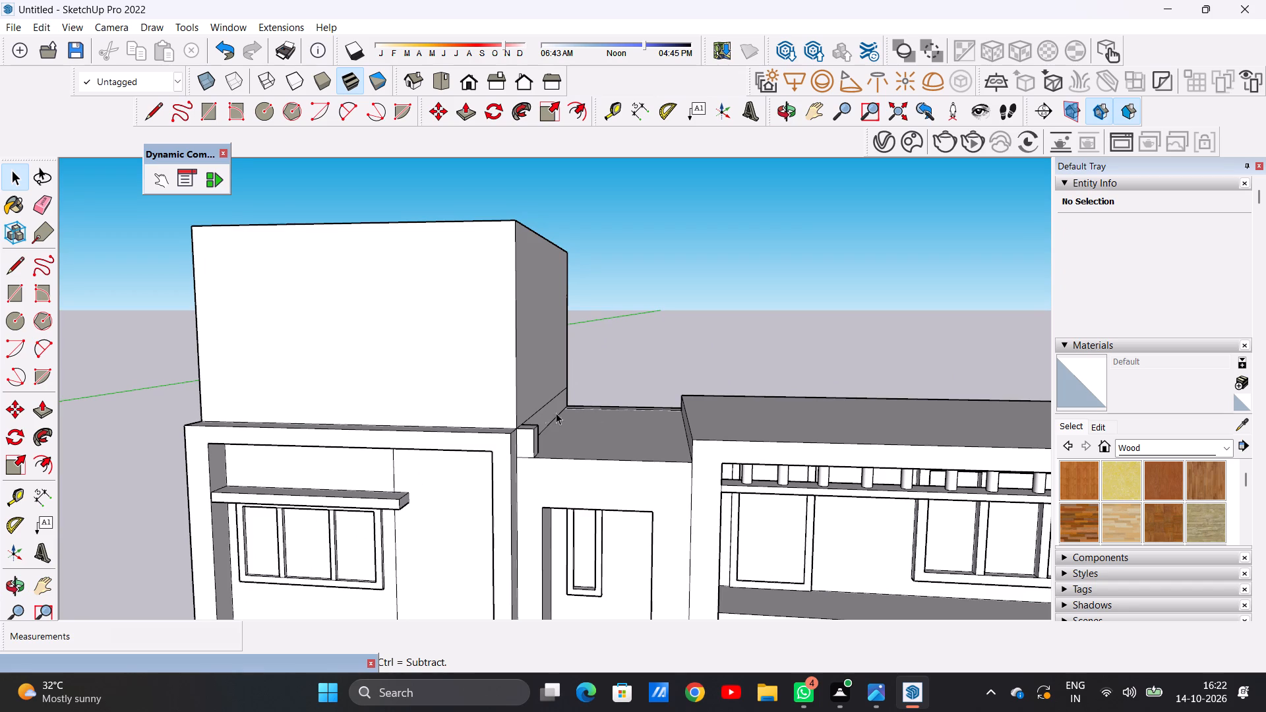
{"action": "scroll", "coordinate": [518, 414], "scroll_direction": "up", "scroll_amount": 1}
{"action": "scroll", "coordinate": [518, 414], "scroll_direction": "down", "scroll_amount": 1}
{"action": "scroll", "coordinate": [518, 414], "scroll_direction": "up", "scroll_amount": 4}
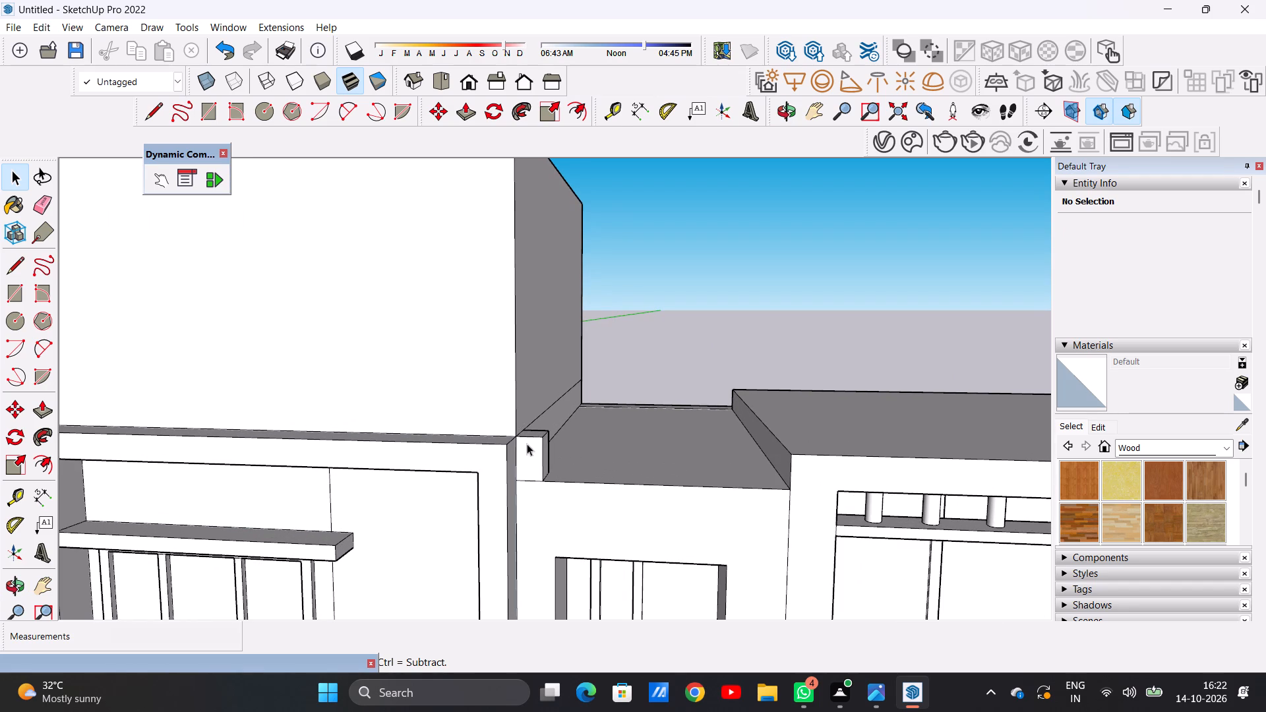
{"action": "middle_click_drag", "start_coordinate": [532, 415], "coordinate": [532, 489]}
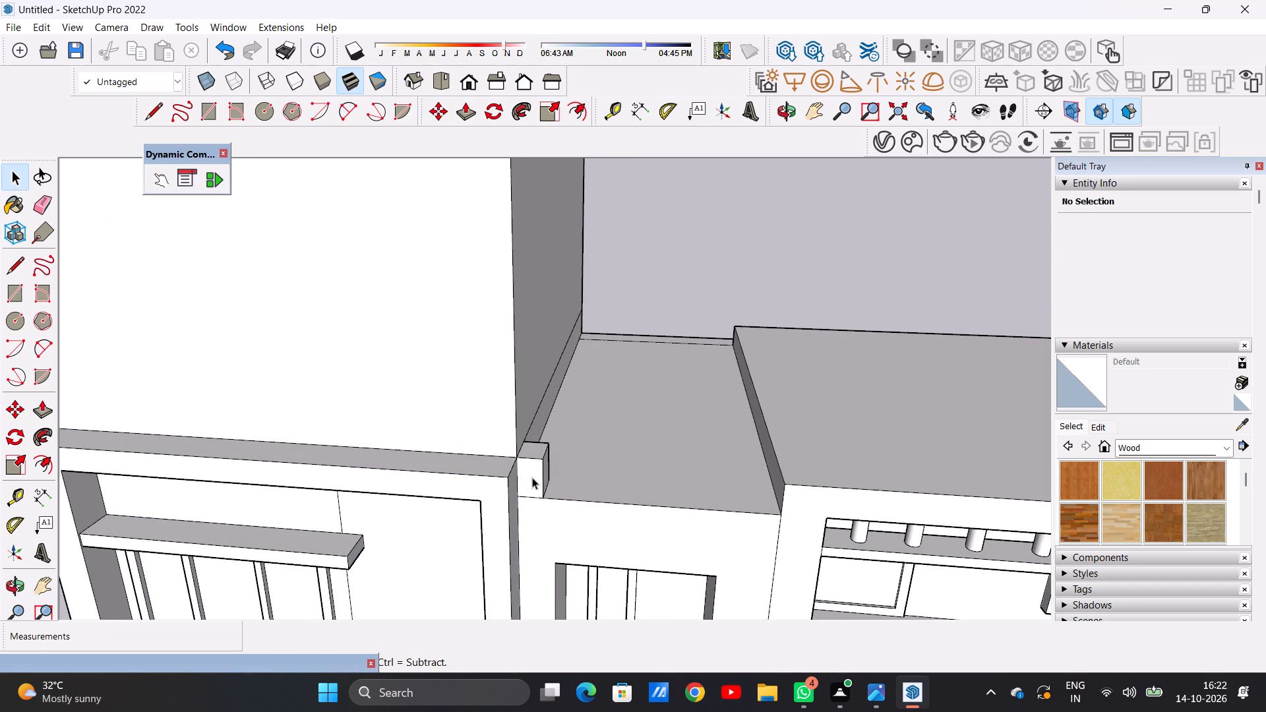
{"action": "scroll", "coordinate": [532, 477], "scroll_direction": "up", "scroll_amount": 5}
{"action": "scroll", "coordinate": [527, 448], "scroll_direction": "down", "scroll_amount": 6}
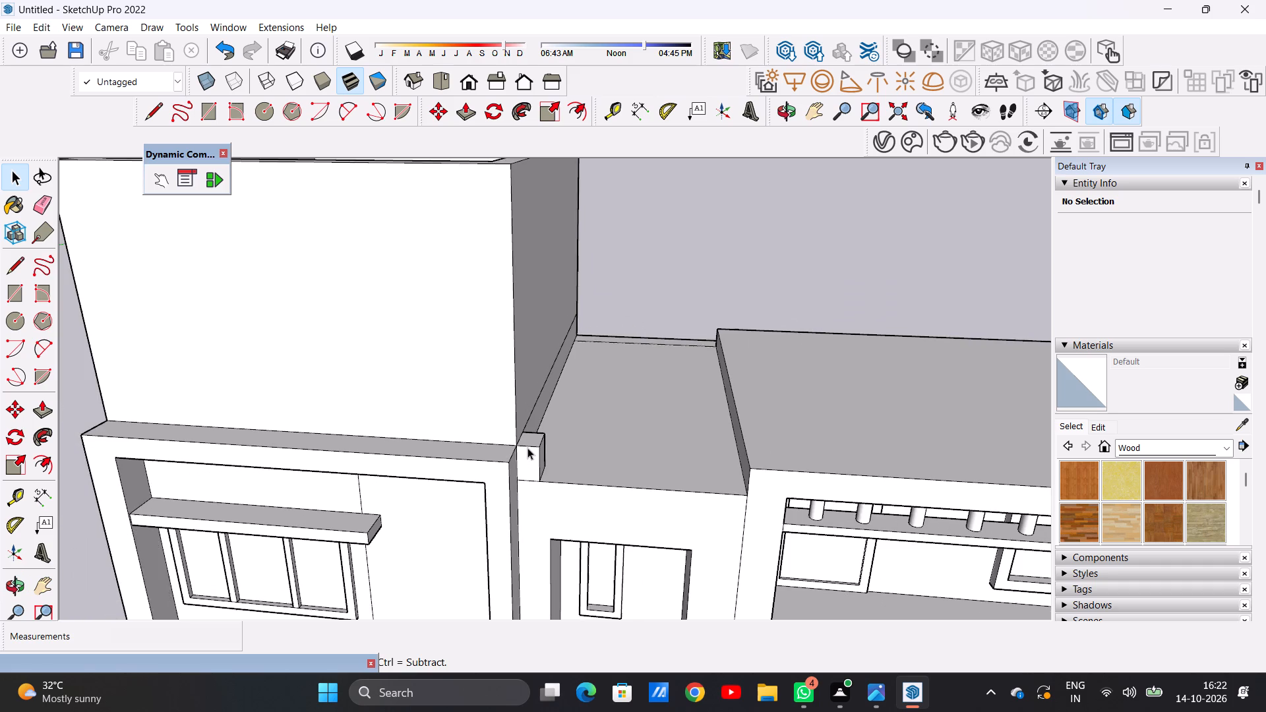
{"action": "scroll", "coordinate": [527, 448], "scroll_direction": "down", "scroll_amount": 1}
{"action": "scroll", "coordinate": [527, 448], "scroll_direction": "up", "scroll_amount": 2}
{"action": "middle_click_drag", "start_coordinate": [527, 448], "coordinate": [549, 367]}
{"action": "scroll", "coordinate": [514, 408], "scroll_direction": "down", "scroll_amount": 2}
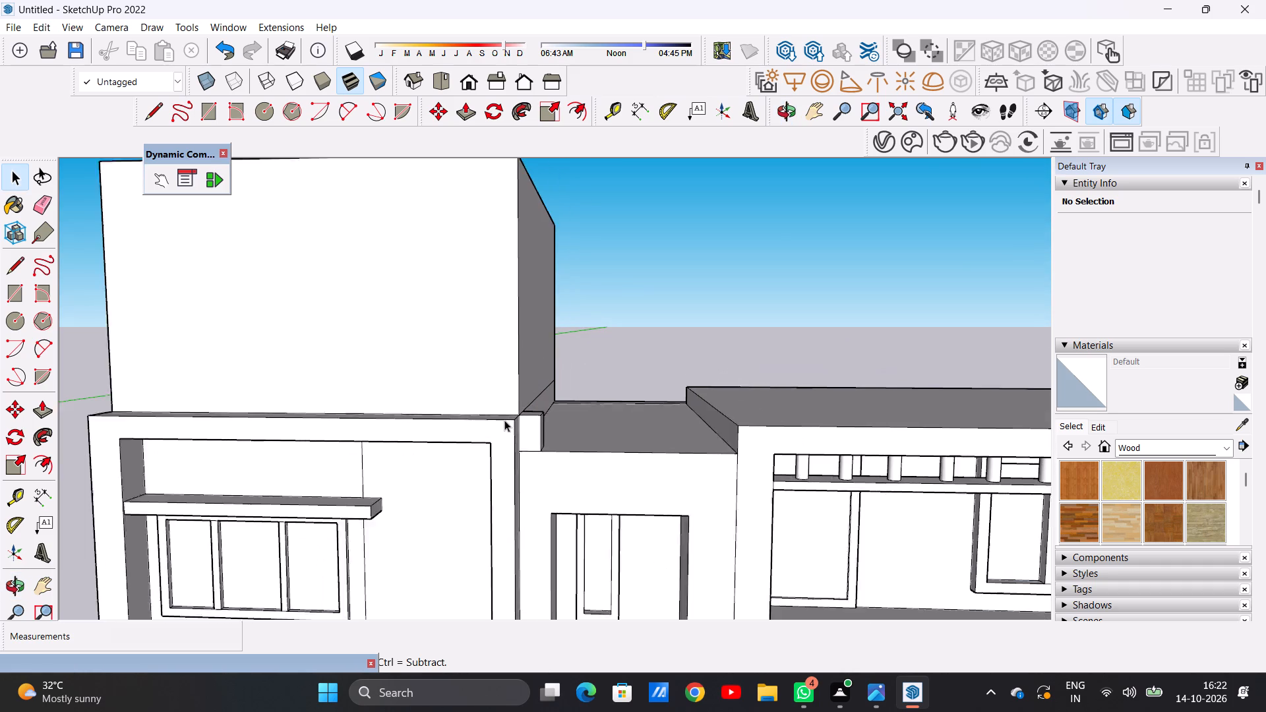
{"action": "scroll", "coordinate": [504, 420], "scroll_direction": "down", "scroll_amount": 2}
{"action": "middle_click_drag", "start_coordinate": [516, 437], "coordinate": [438, 458]}
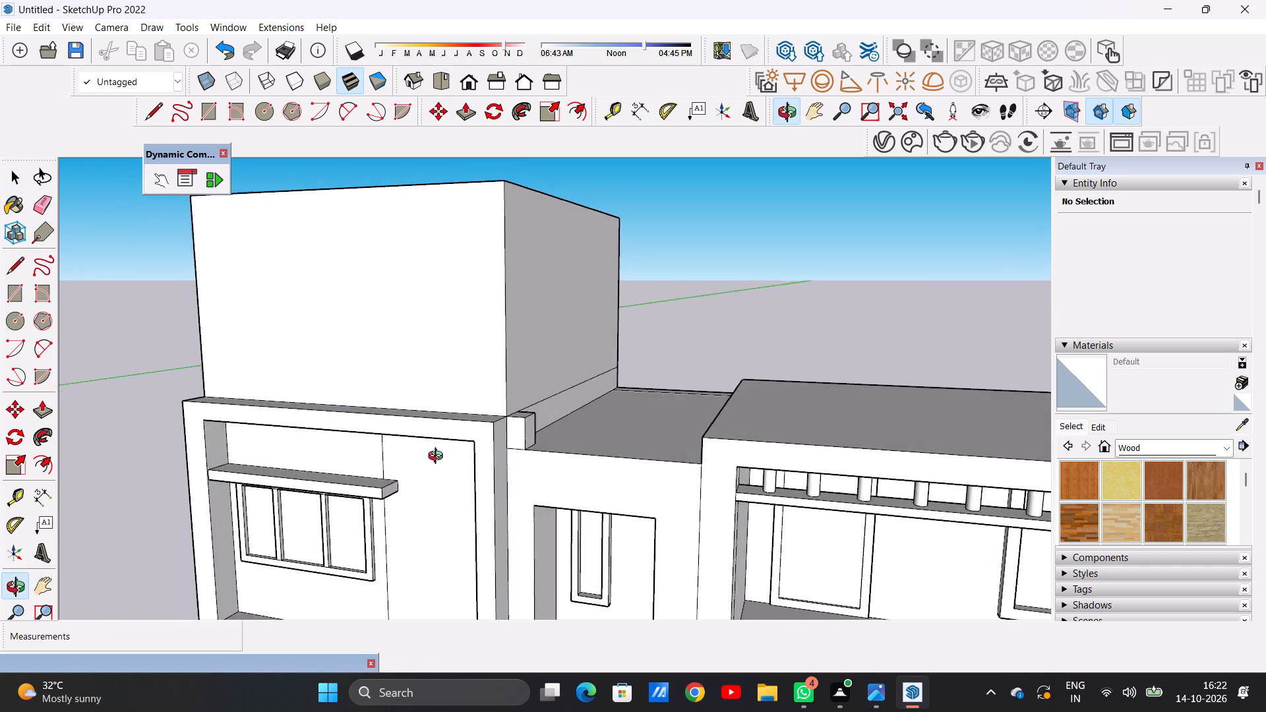
{"action": "middle_click_drag", "start_coordinate": [438, 458], "coordinate": [428, 473]}
Push/Pull the window block's top ledge up about 6 5/16" in front of the upper storey.
{"action": "scroll", "coordinate": [466, 422], "scroll_direction": "up", "scroll_amount": 3}
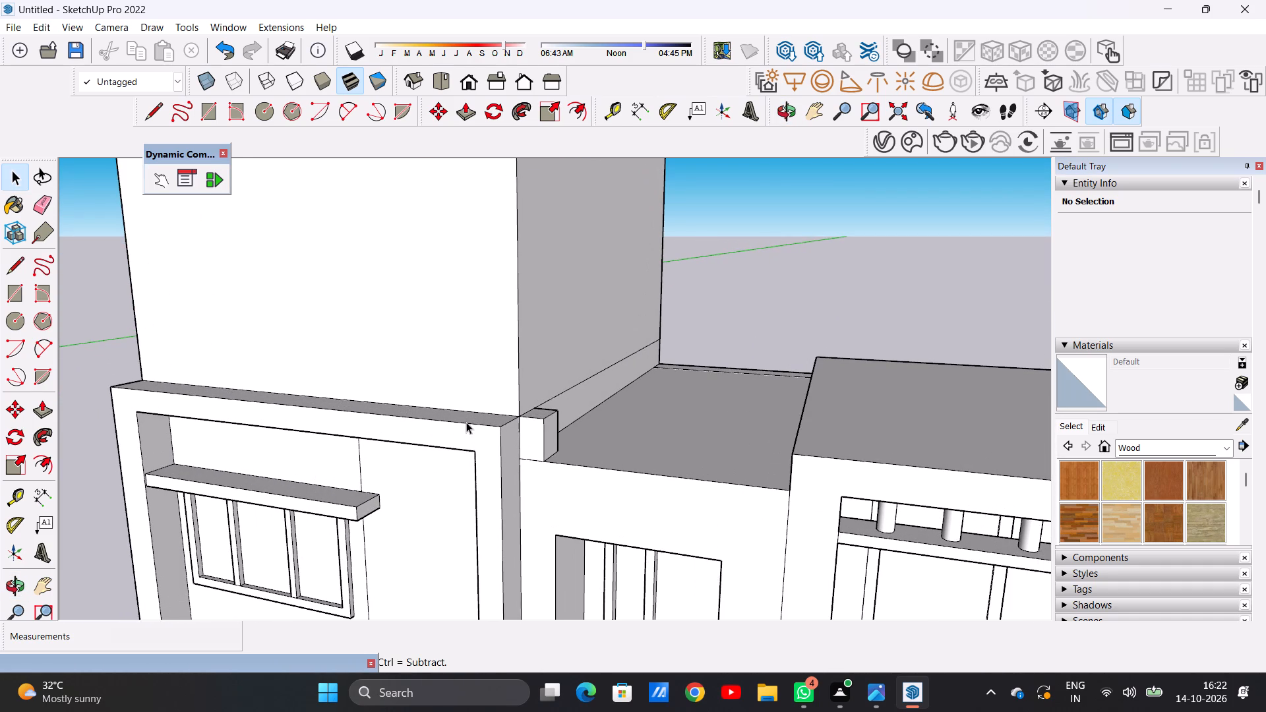
{"action": "key", "text": "p"}
{"action": "left_click", "coordinate": [488, 415]}
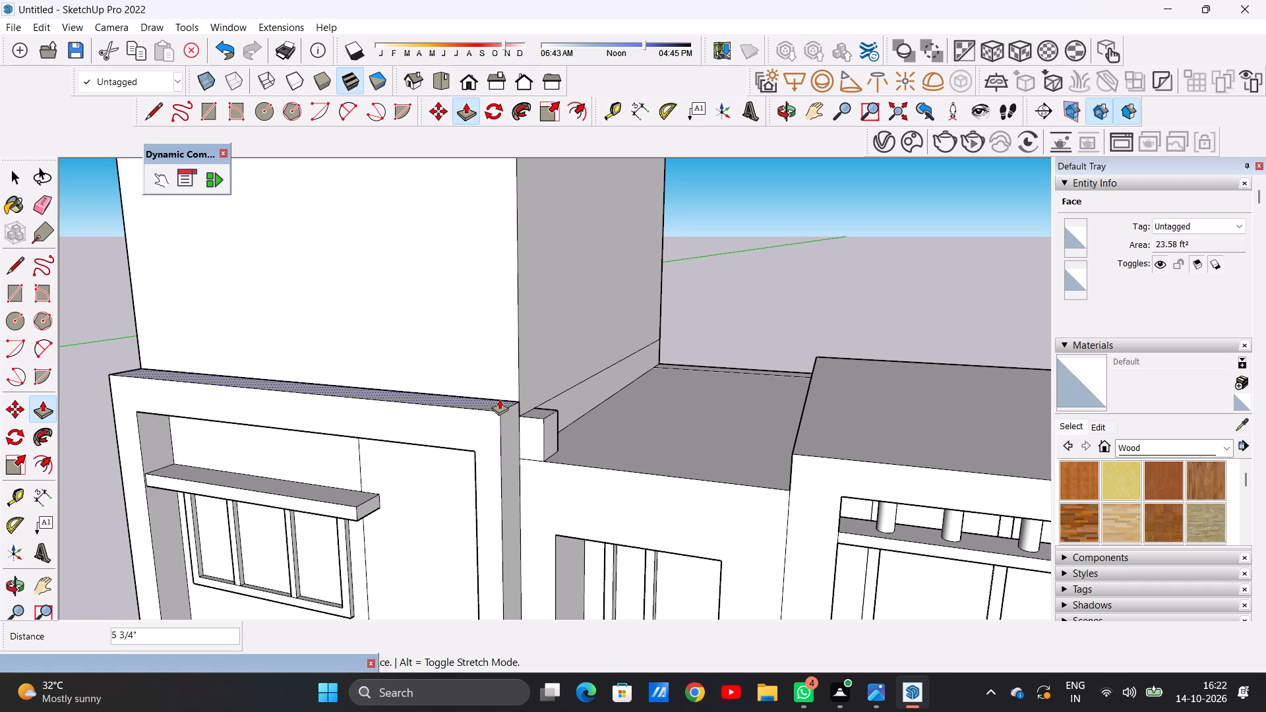
{"action": "left_click", "coordinate": [499, 399]}
Push/Pull the stub's top face up about 6 5/16" to the corner of the raised window block ledge.
{"action": "scroll", "coordinate": [549, 405], "scroll_direction": "up", "scroll_amount": 10}
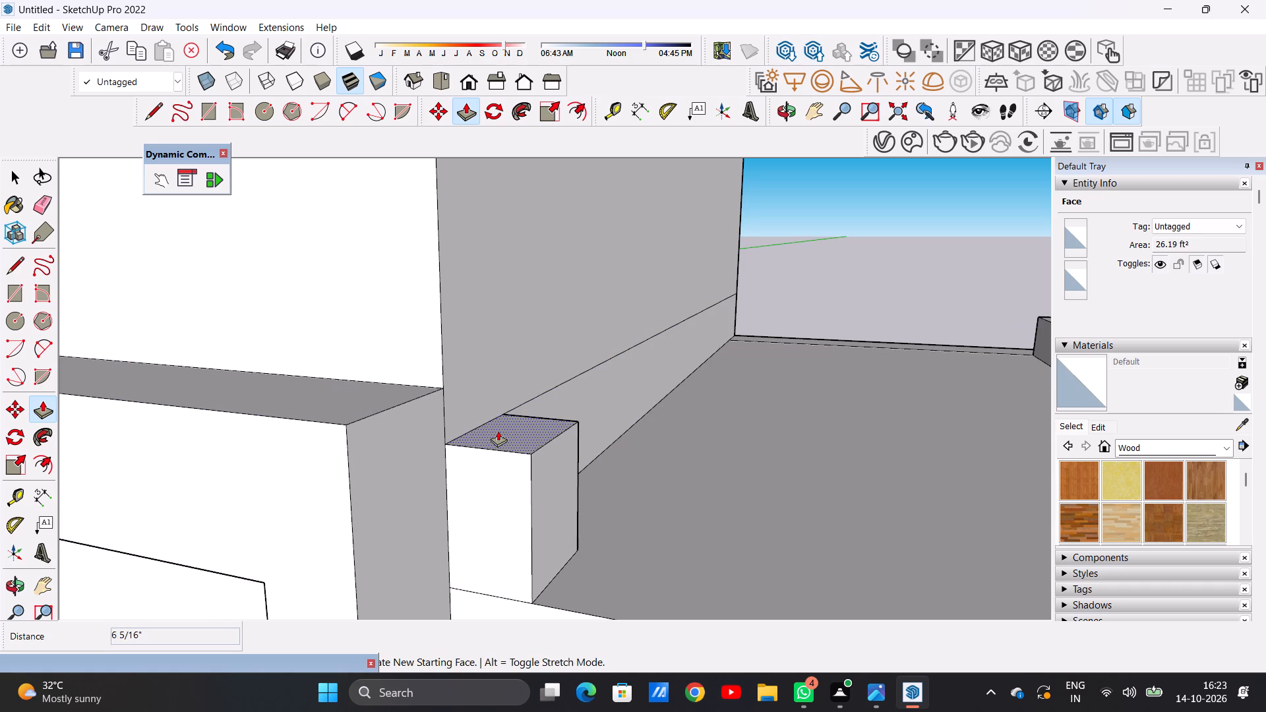
{"action": "left_click", "coordinate": [497, 430]}
{"action": "left_click", "coordinate": [444, 392]}
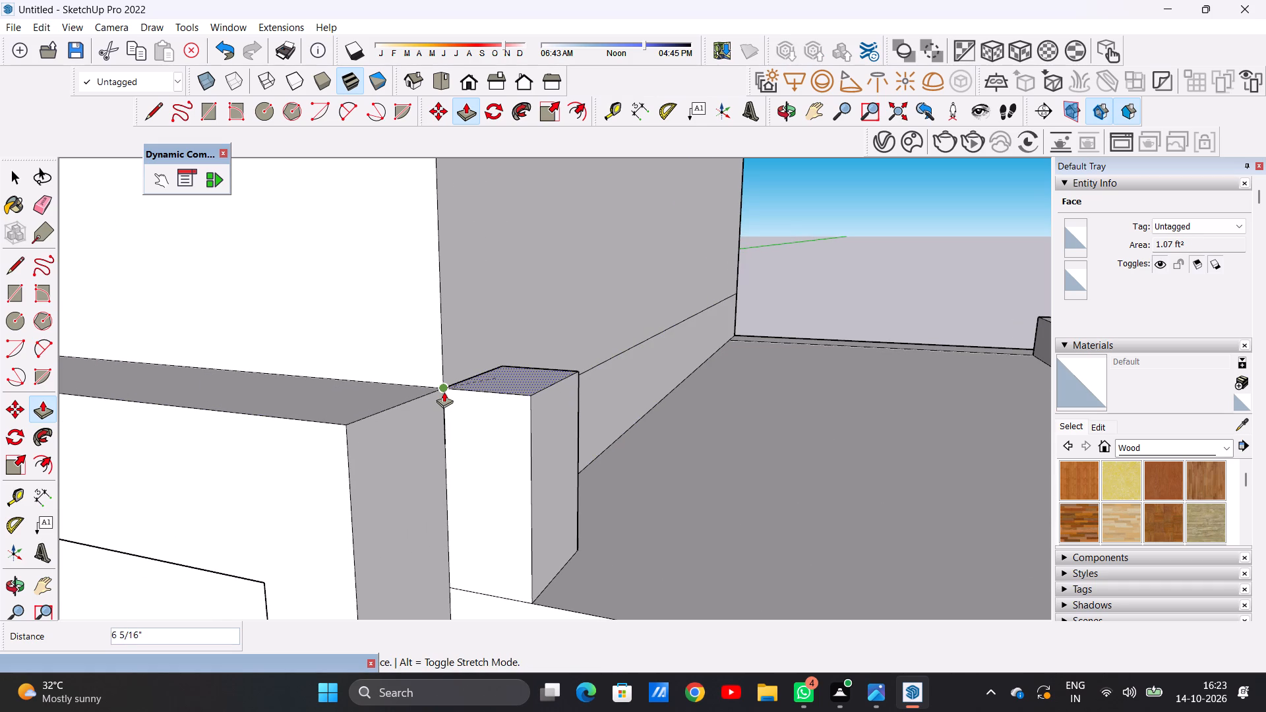
{"action": "key", "text": "space"}
Push/Pull the stub's rear face toward the front about 5 1/4" to thin it.
{"action": "scroll", "coordinate": [564, 468], "scroll_direction": "down", "scroll_amount": 17}
{"action": "middle_click_drag", "start_coordinate": [673, 438], "coordinate": [361, 438]}
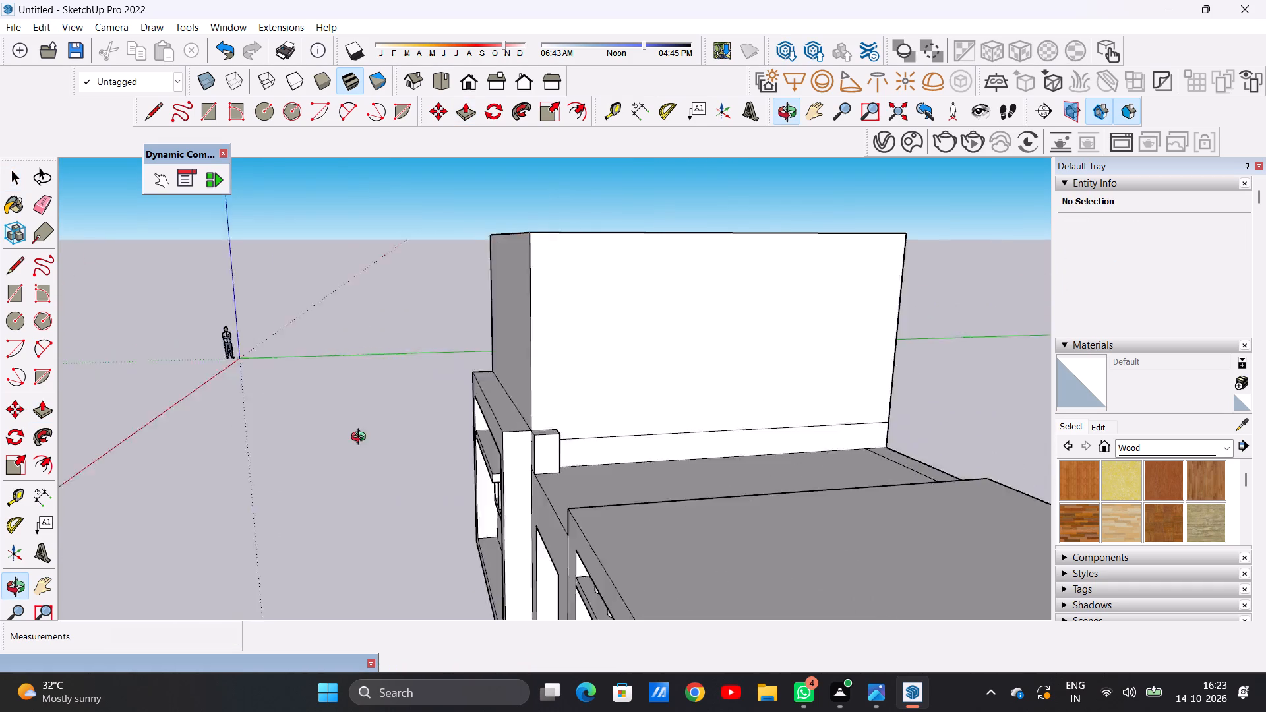
{"action": "middle_click_drag", "start_coordinate": [361, 438], "coordinate": [139, 453]}
{"action": "scroll", "coordinate": [526, 455], "scroll_direction": "up", "scroll_amount": 11}
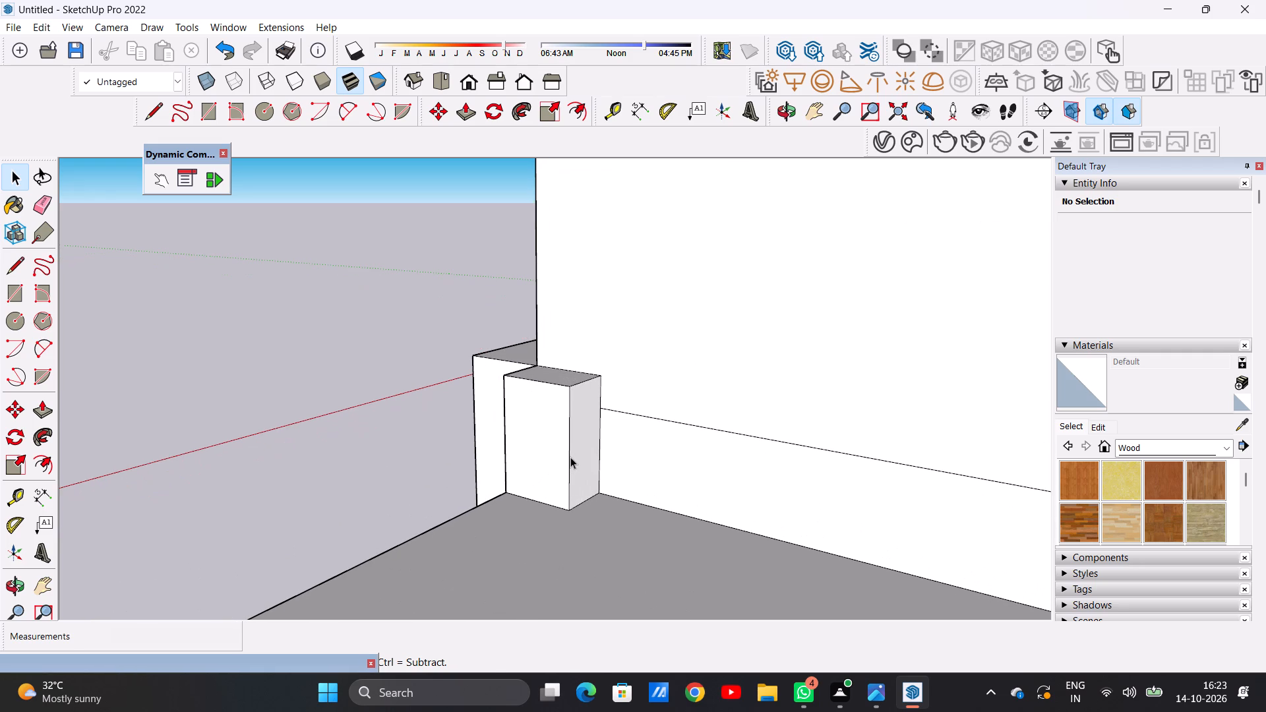
{"action": "key", "text": "p"}
{"action": "scroll", "coordinate": [576, 452], "scroll_direction": "up", "scroll_amount": 4}
{"action": "left_click", "coordinate": [576, 452]}
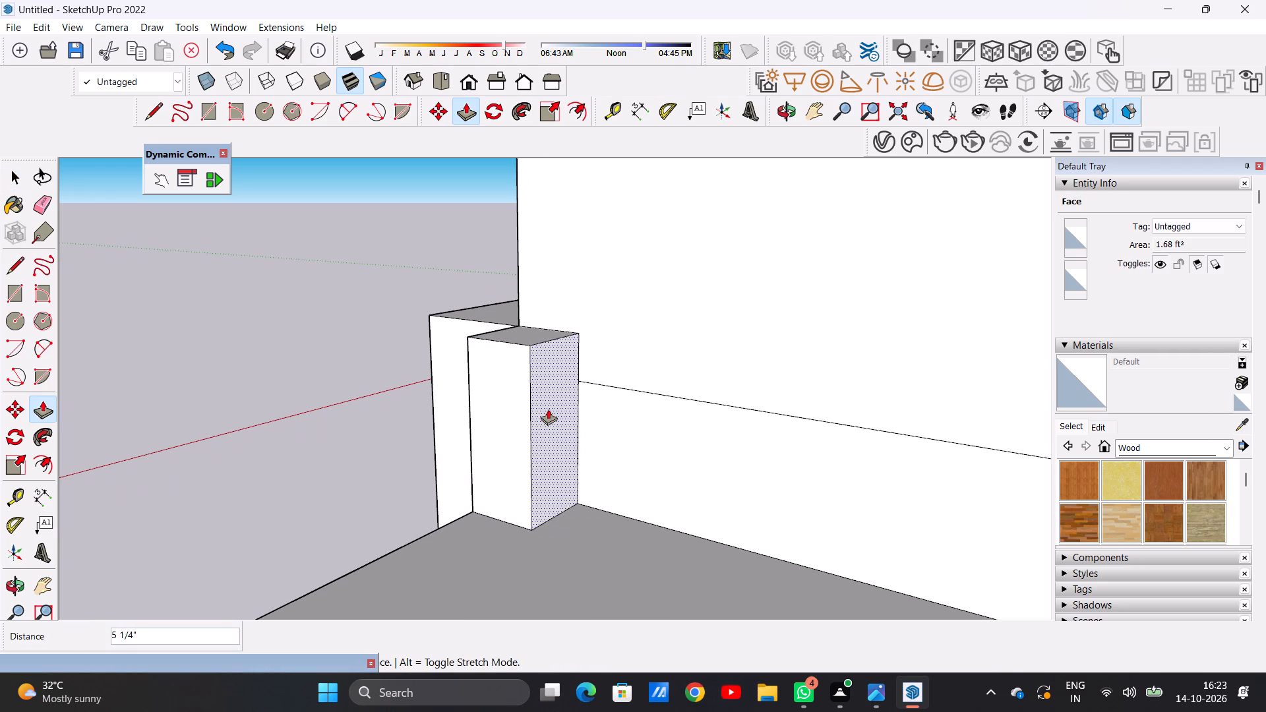
{"action": "left_click", "coordinate": [543, 404]}
{"action": "key", "text": "space"}
Push/Pull the stub's rear face a further 3 3/8" toward the front to thin it again.
{"action": "scroll", "coordinate": [556, 429], "scroll_direction": "down", "scroll_amount": 15}
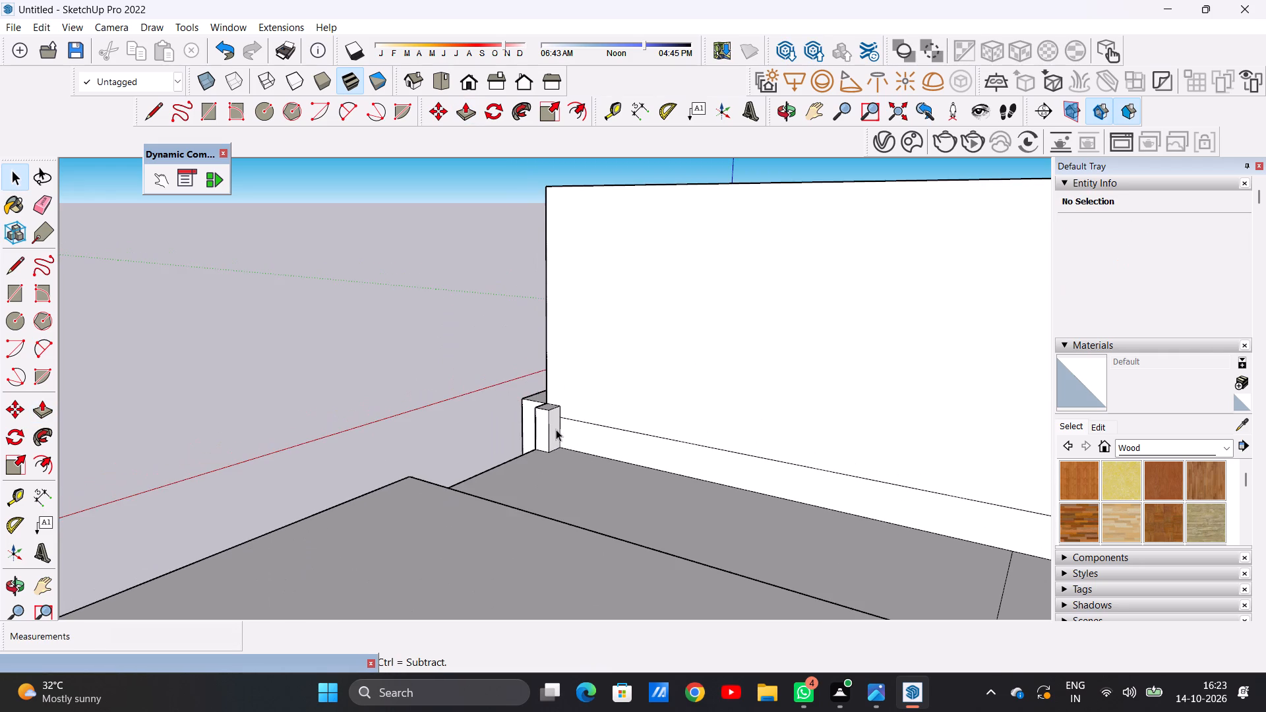
{"action": "middle_click_drag", "start_coordinate": [401, 416], "coordinate": [778, 457]}
{"action": "middle_click_drag", "start_coordinate": [555, 467], "coordinate": [662, 456]}
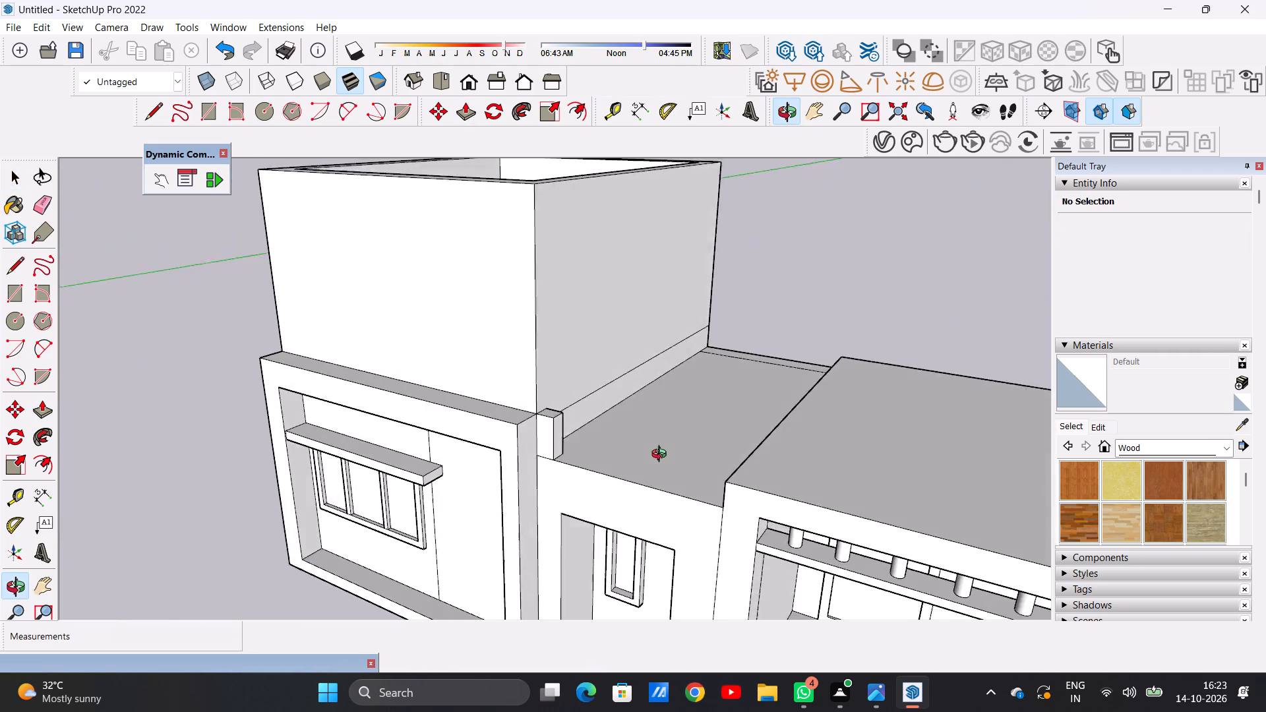
{"action": "middle_click_drag", "start_coordinate": [662, 456], "coordinate": [698, 448]}
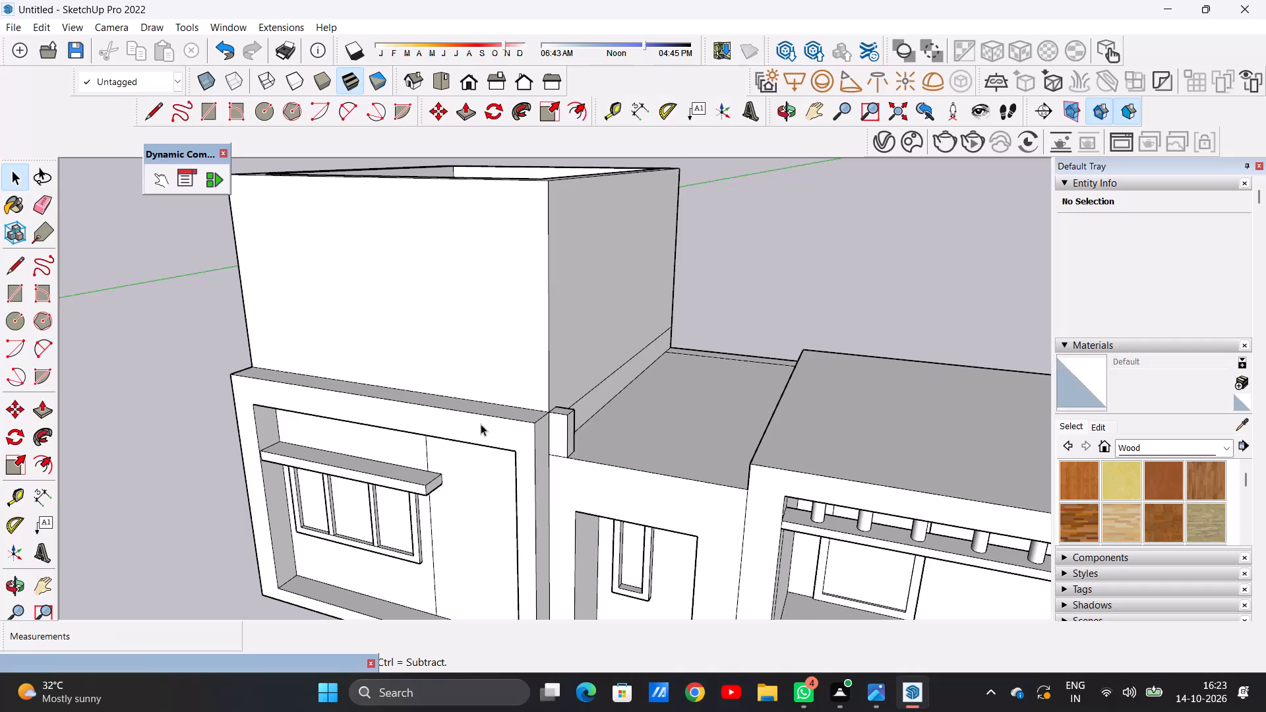
{"action": "scroll", "coordinate": [481, 424], "scroll_direction": "down", "scroll_amount": 5}
{"action": "middle_click_drag", "start_coordinate": [596, 414], "coordinate": [59, 440]}
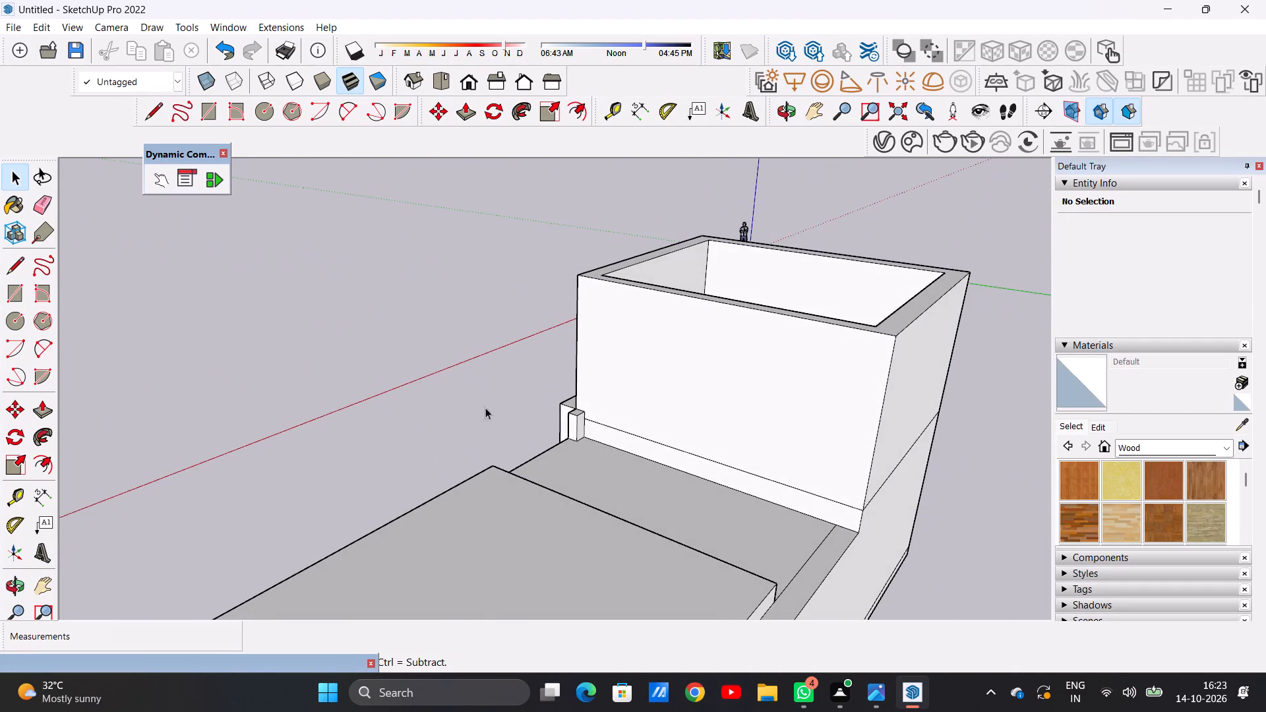
{"action": "scroll", "coordinate": [584, 406], "scroll_direction": "up", "scroll_amount": 16}
{"action": "key", "text": "p"}
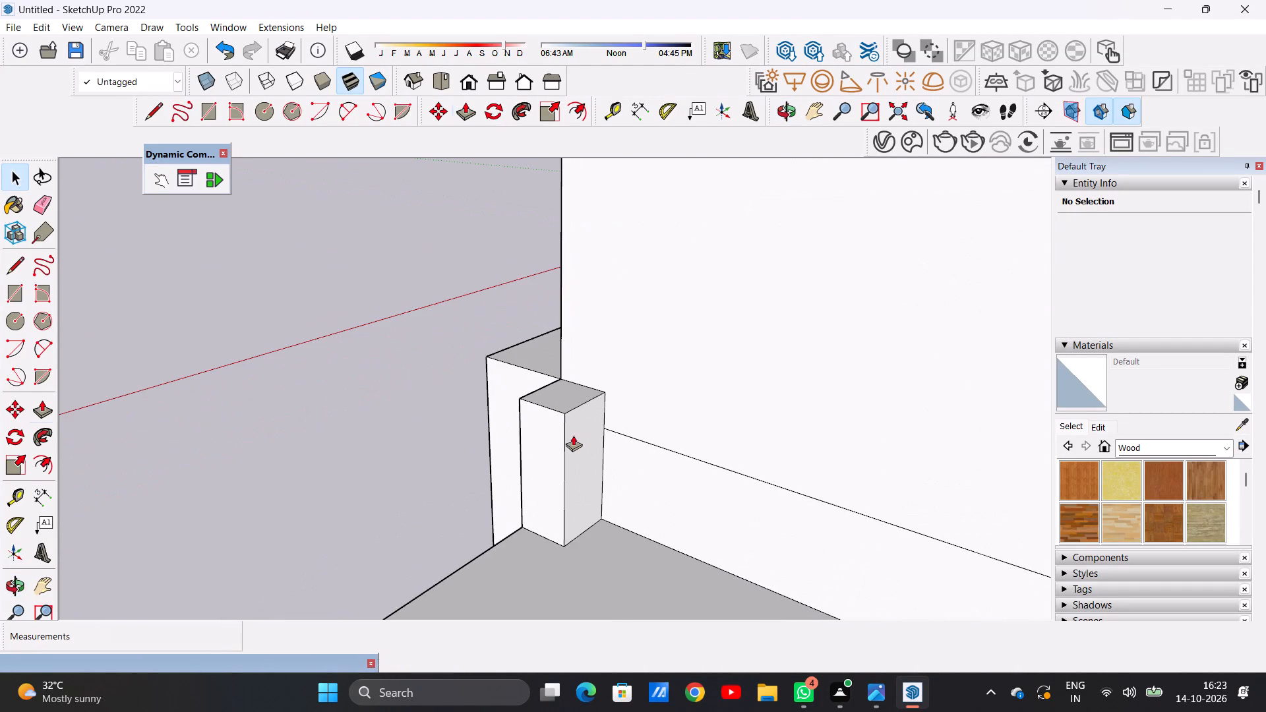
{"action": "left_click", "coordinate": [577, 429]}
{"action": "left_click", "coordinate": [562, 416]}
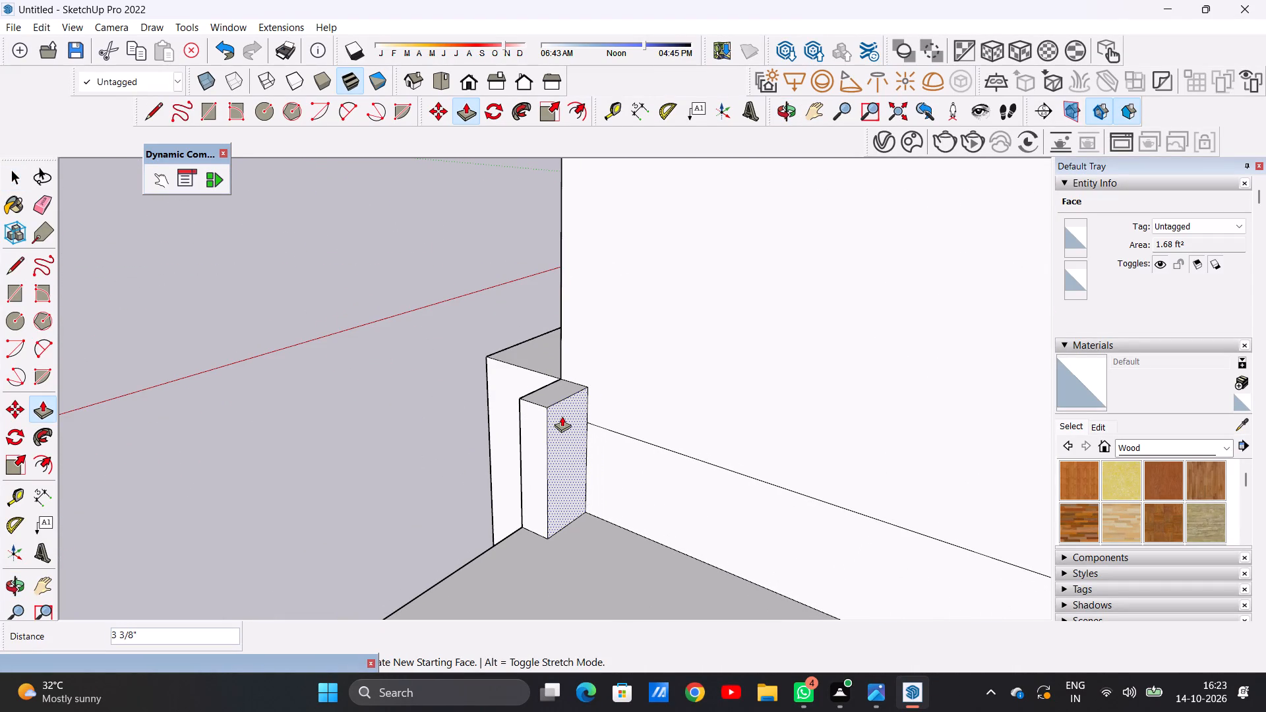
{"action": "key", "text": "space"}
Push/Pull the thinned stub's side face about 7' 7 7/16" along the entrance roof's front edge to the porch block's roof corner as a parapet.
{"action": "scroll", "coordinate": [594, 456], "scroll_direction": "down", "scroll_amount": 10}
{"action": "middle_click_drag", "start_coordinate": [508, 452], "coordinate": [808, 510]}
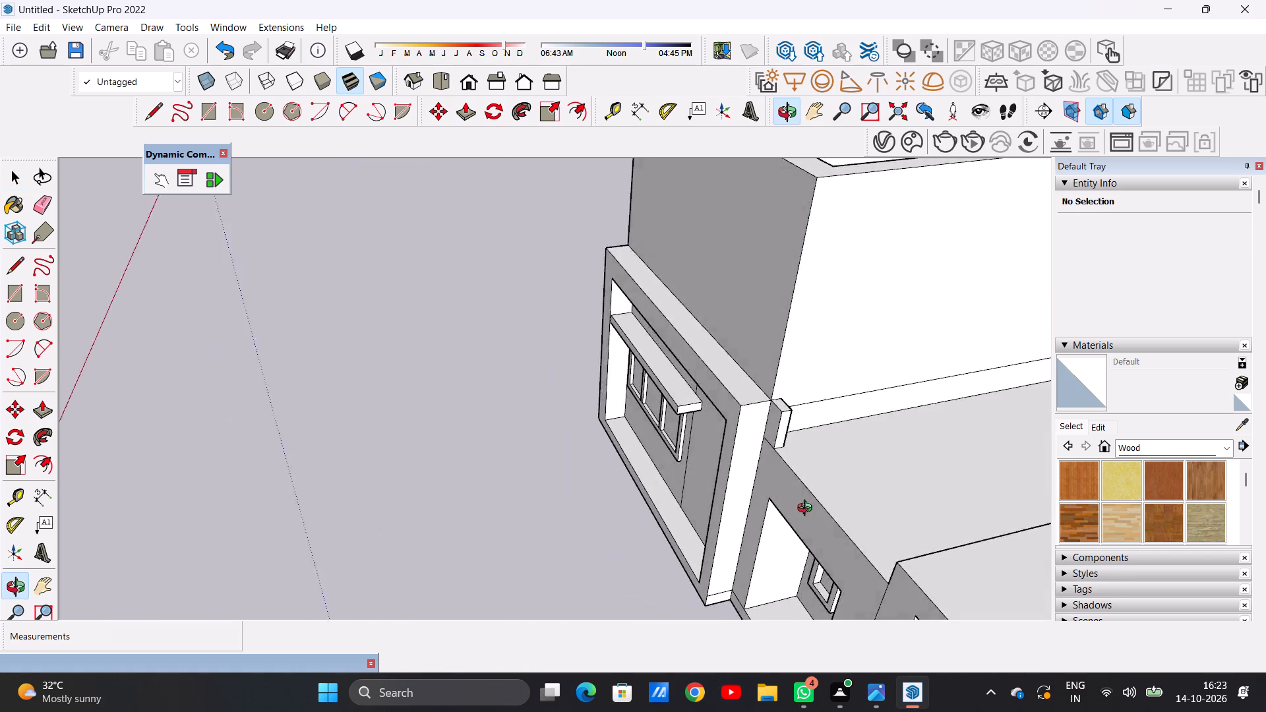
{"action": "middle_click_drag", "start_coordinate": [808, 510], "coordinate": [813, 506]}
{"action": "scroll", "coordinate": [604, 460], "scroll_direction": "down", "scroll_amount": 7}
{"action": "middle_click_drag", "start_coordinate": [599, 473], "coordinate": [792, 425]}
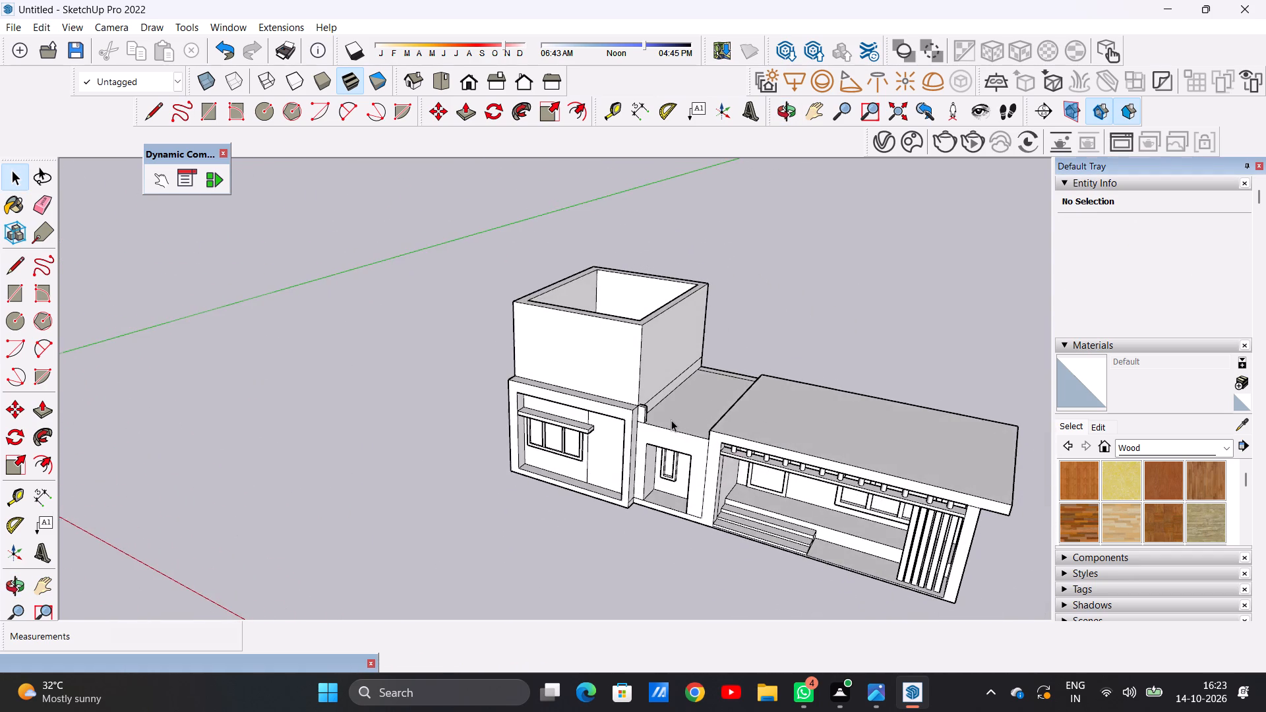
{"action": "scroll", "coordinate": [670, 420], "scroll_direction": "up", "scroll_amount": 13}
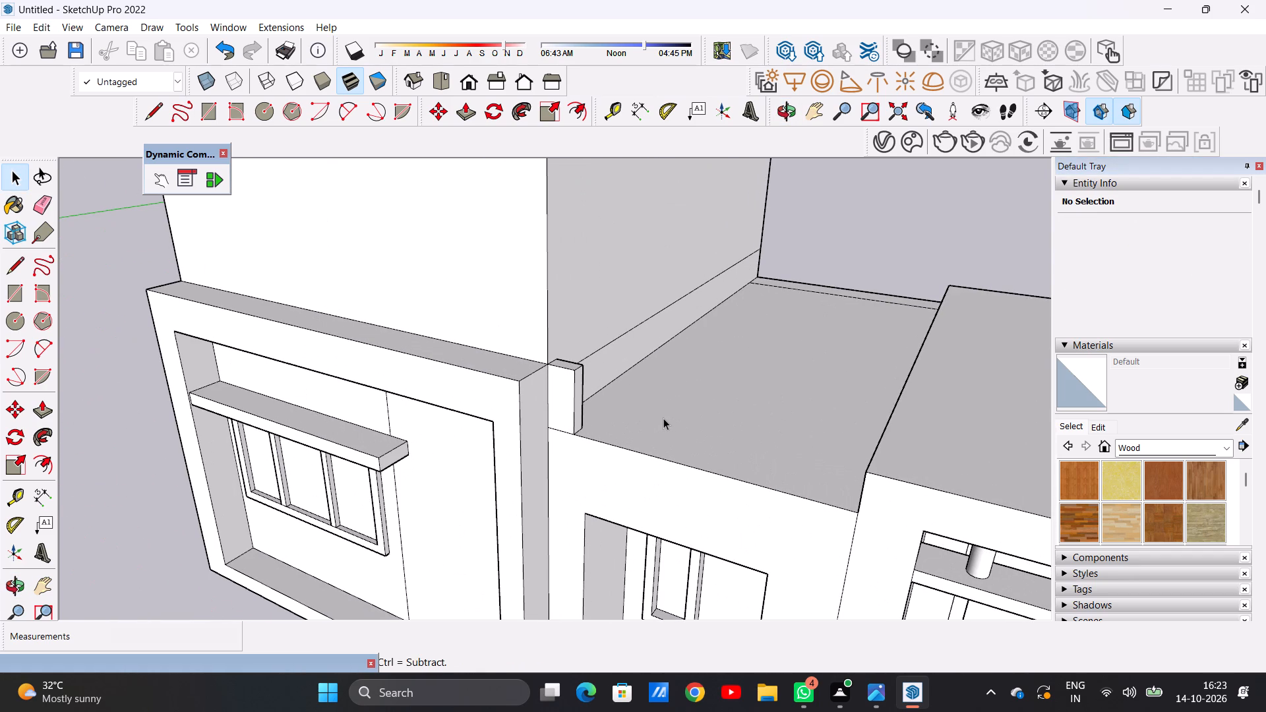
{"action": "key", "text": "p"}
{"action": "scroll", "coordinate": [589, 400], "scroll_direction": "up", "scroll_amount": 5}
{"action": "left_click", "coordinate": [573, 392]}
{"action": "scroll", "coordinate": [659, 409], "scroll_direction": "down", "scroll_amount": 9}
{"action": "middle_click_drag", "start_coordinate": [740, 447], "coordinate": [842, 416]}
{"action": "scroll", "coordinate": [845, 403], "scroll_direction": "up", "scroll_amount": 11}
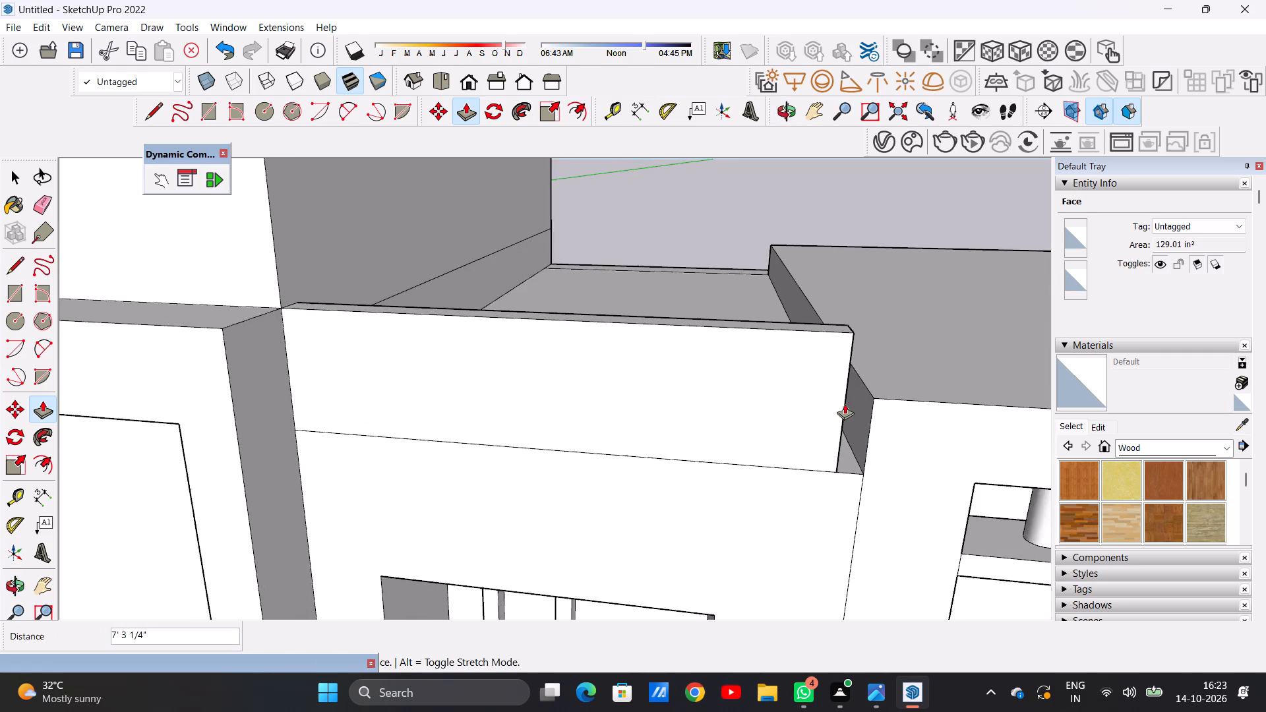
{"action": "left_click", "coordinate": [875, 403]}
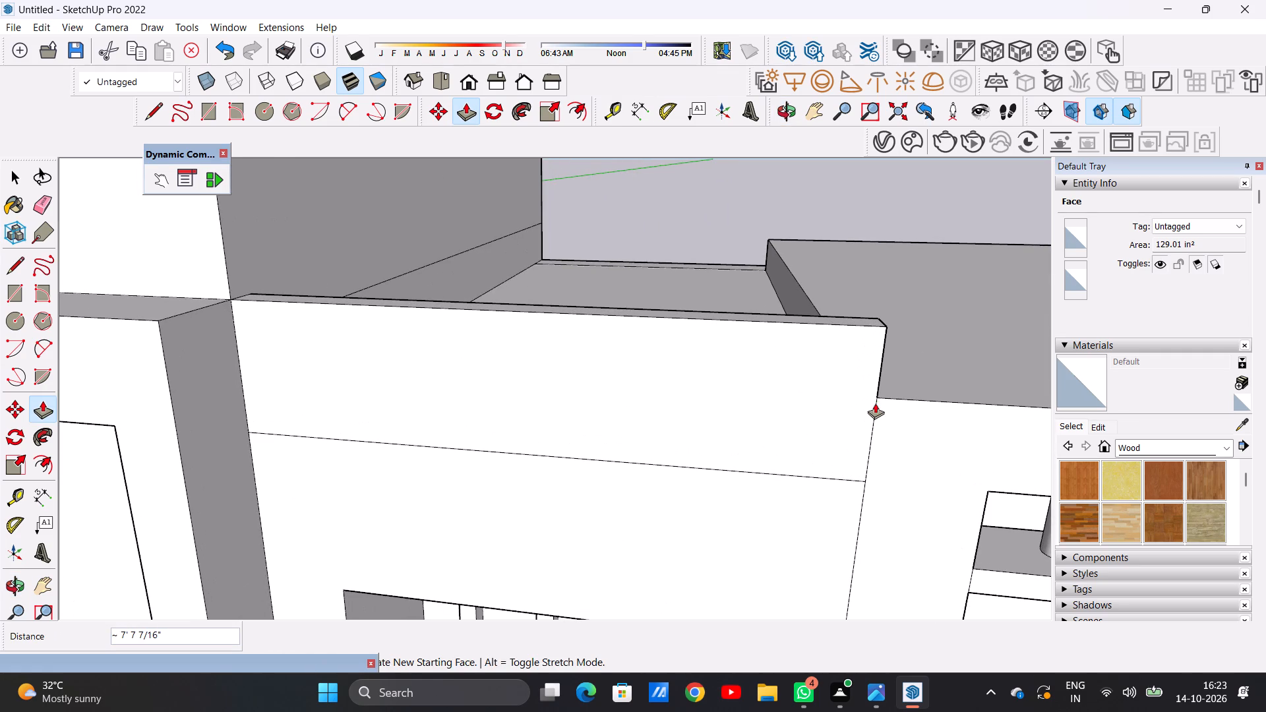
{"action": "key", "text": "space"}
Examine the entrance parapet and its junctions with the window block and porch roof from the front, side and above.
{"action": "scroll", "coordinate": [632, 470], "scroll_direction": "down", "scroll_amount": 6}
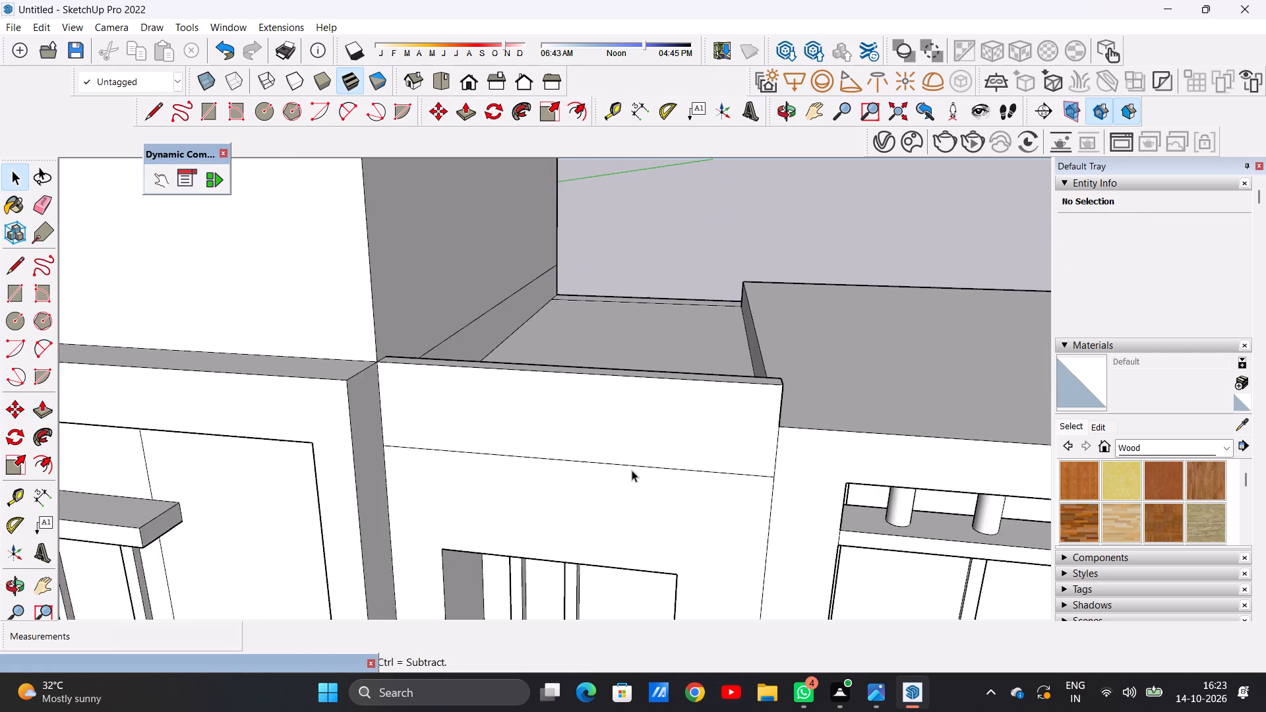
{"action": "scroll", "coordinate": [632, 470], "scroll_direction": "down", "scroll_amount": 3}
{"action": "middle_click_drag", "start_coordinate": [684, 476], "coordinate": [682, 469]}
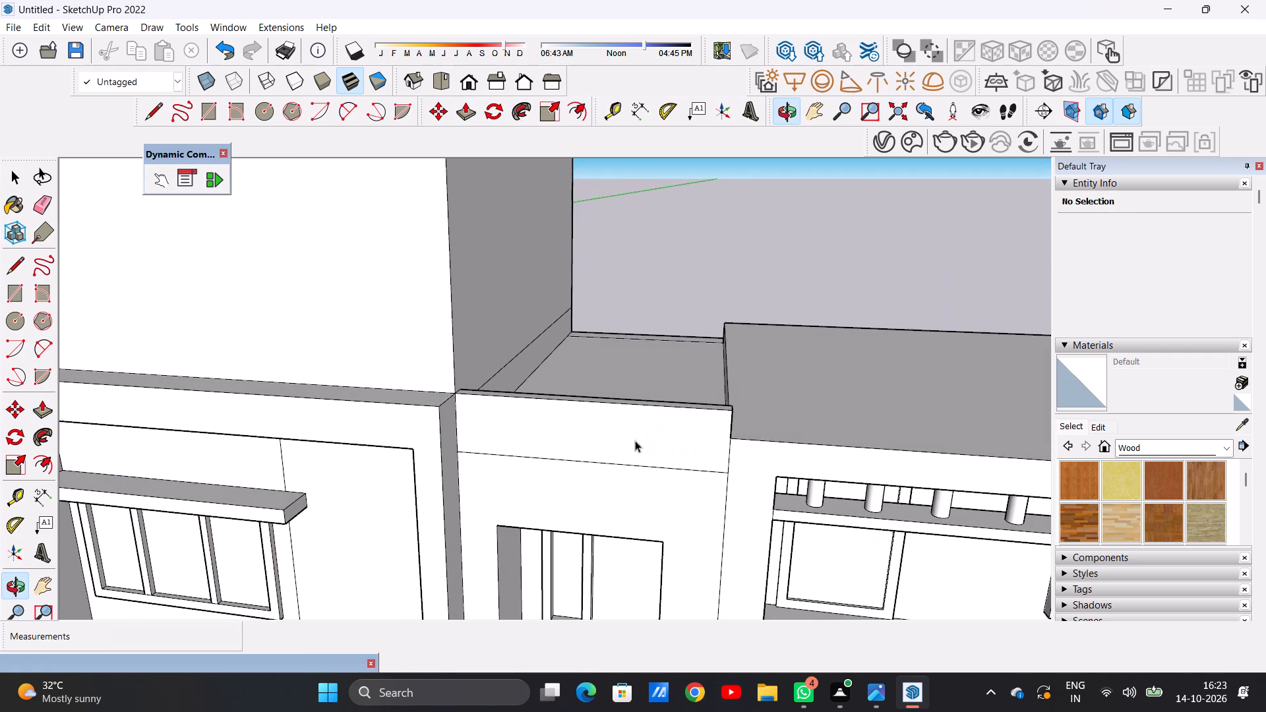
{"action": "scroll", "coordinate": [560, 388], "scroll_direction": "down", "scroll_amount": 6}
{"action": "middle_click_drag", "start_coordinate": [662, 372], "coordinate": [249, 401]}
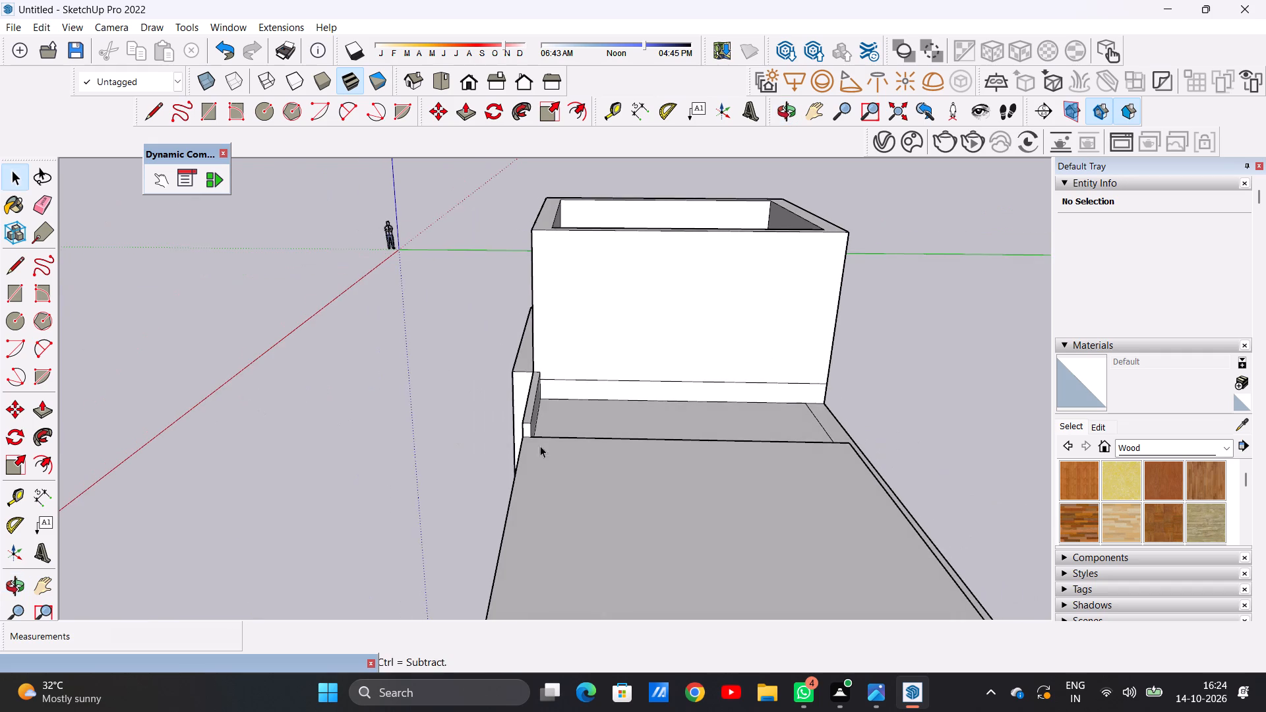
{"action": "middle_click_drag", "start_coordinate": [622, 450], "coordinate": [880, 396]}
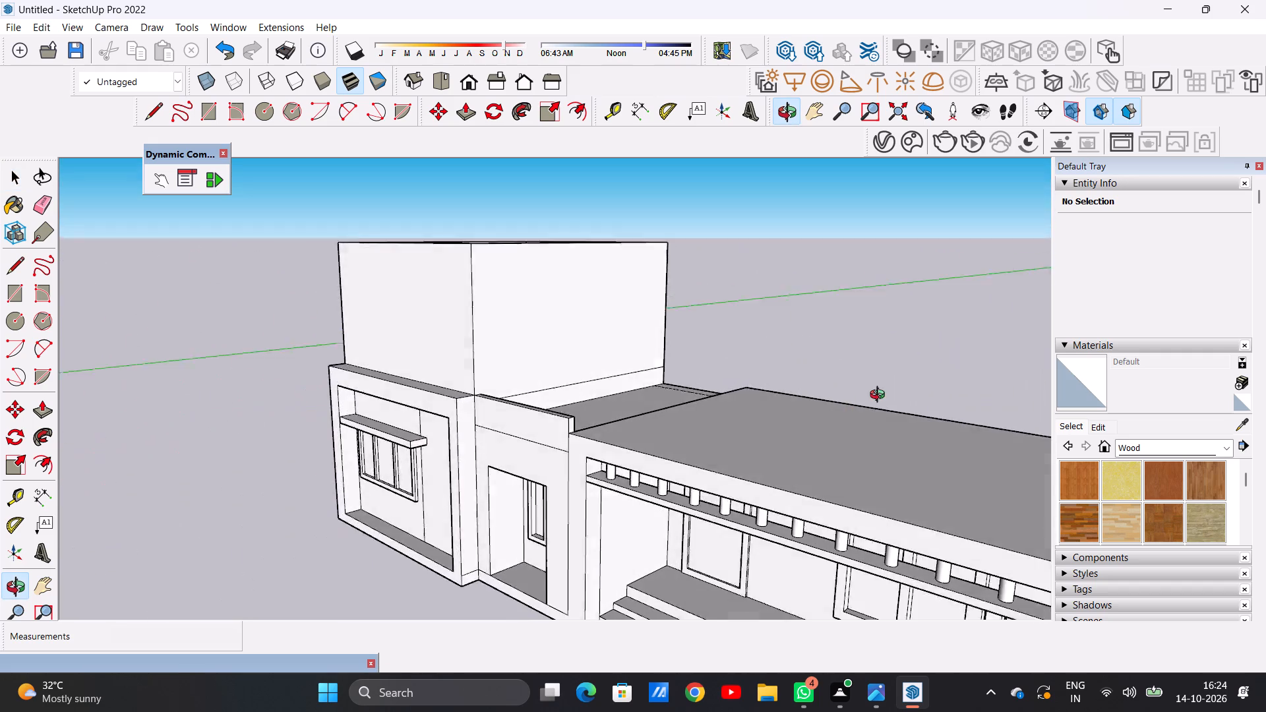
{"action": "middle_click_drag", "start_coordinate": [880, 396], "coordinate": [889, 388]}
{"action": "scroll", "coordinate": [595, 434], "scroll_direction": "down", "scroll_amount": 7}
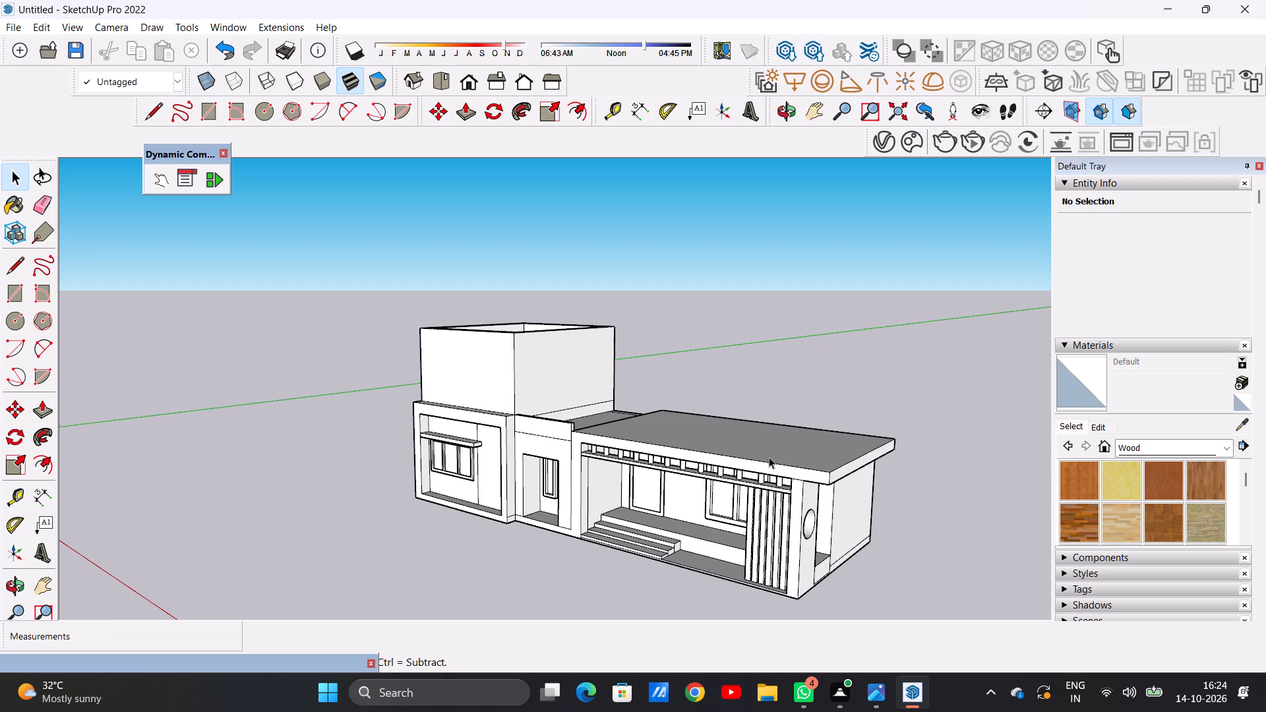
{"action": "scroll", "coordinate": [673, 423], "scroll_direction": "up", "scroll_amount": 7}
{"action": "middle_click_drag", "start_coordinate": [638, 425], "coordinate": [988, 488]}
{"action": "scroll", "coordinate": [429, 364], "scroll_direction": "up", "scroll_amount": 1}
{"action": "scroll", "coordinate": [409, 365], "scroll_direction": "down", "scroll_amount": 1}
{"action": "scroll", "coordinate": [406, 365], "scroll_direction": "up", "scroll_amount": 3}
{"action": "scroll", "coordinate": [484, 405], "scroll_direction": "down", "scroll_amount": 4}
{"action": "middle_click_drag", "start_coordinate": [562, 413], "coordinate": [272, 405]}
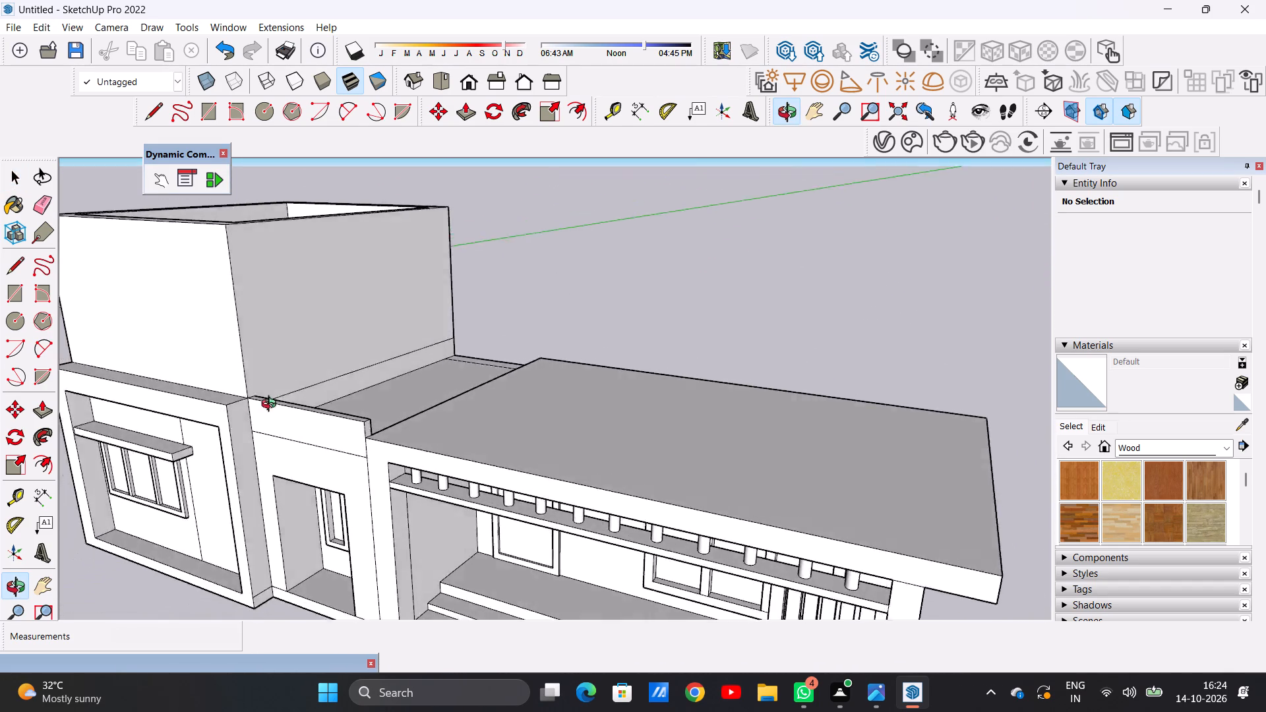
{"action": "middle_click_drag", "start_coordinate": [272, 405], "coordinate": [229, 469]}
Examine the back of the entrance parapet and the roof slabs' rear edges from behind the building.
{"action": "scroll", "coordinate": [459, 391], "scroll_direction": "up", "scroll_amount": 4}
{"action": "middle_click_drag", "start_coordinate": [690, 406], "coordinate": [61, 419]}
{"action": "scroll", "coordinate": [61, 419], "scroll_direction": "up", "scroll_amount": 1}
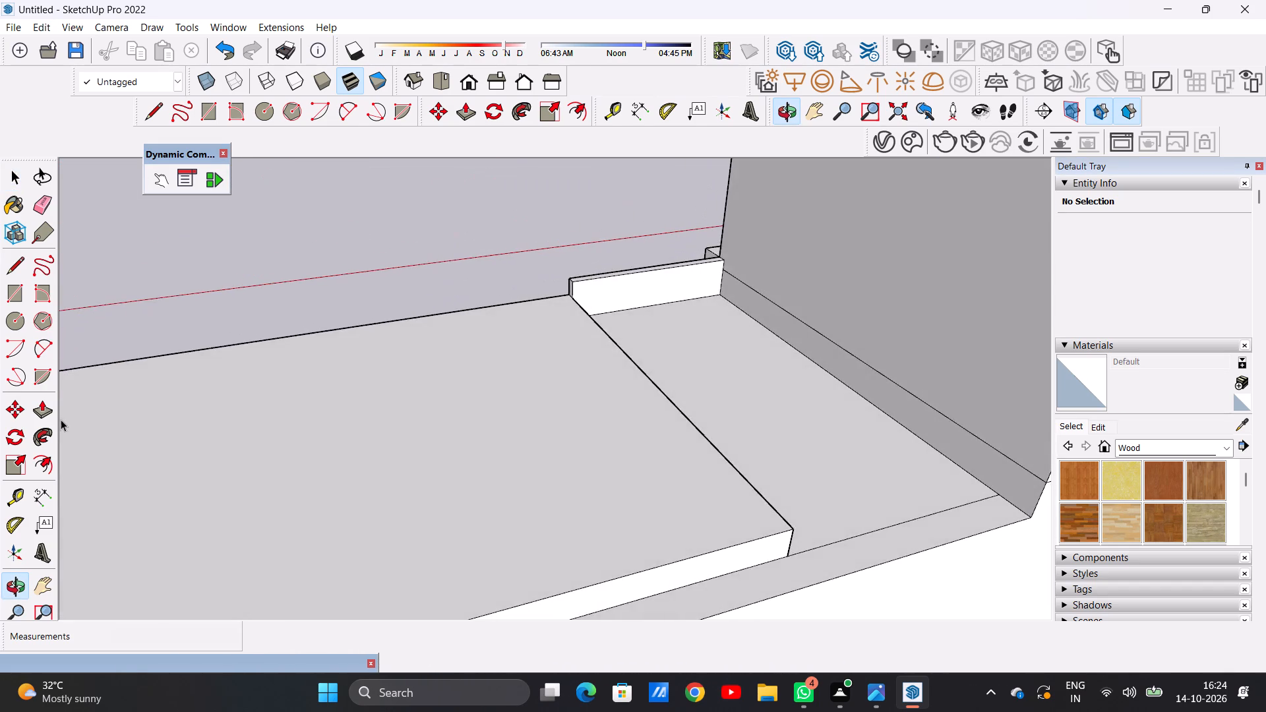
{"action": "scroll", "coordinate": [123, 416], "scroll_direction": "down", "scroll_amount": 6}
{"action": "middle_click_drag", "start_coordinate": [528, 434], "coordinate": [365, 404]}
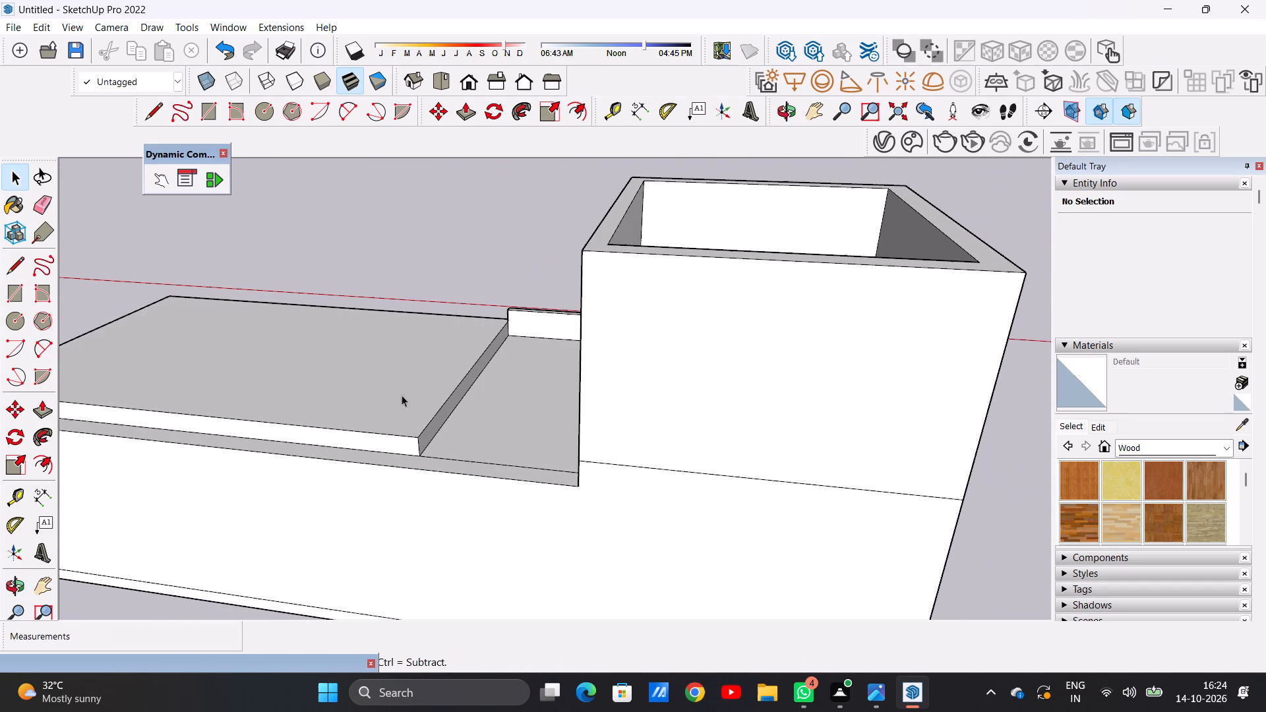
{"action": "scroll", "coordinate": [481, 400], "scroll_direction": "up", "scroll_amount": 6}
{"action": "scroll", "coordinate": [407, 412], "scroll_direction": "up", "scroll_amount": 5}
{"action": "scroll", "coordinate": [400, 415], "scroll_direction": "down", "scroll_amount": 8}
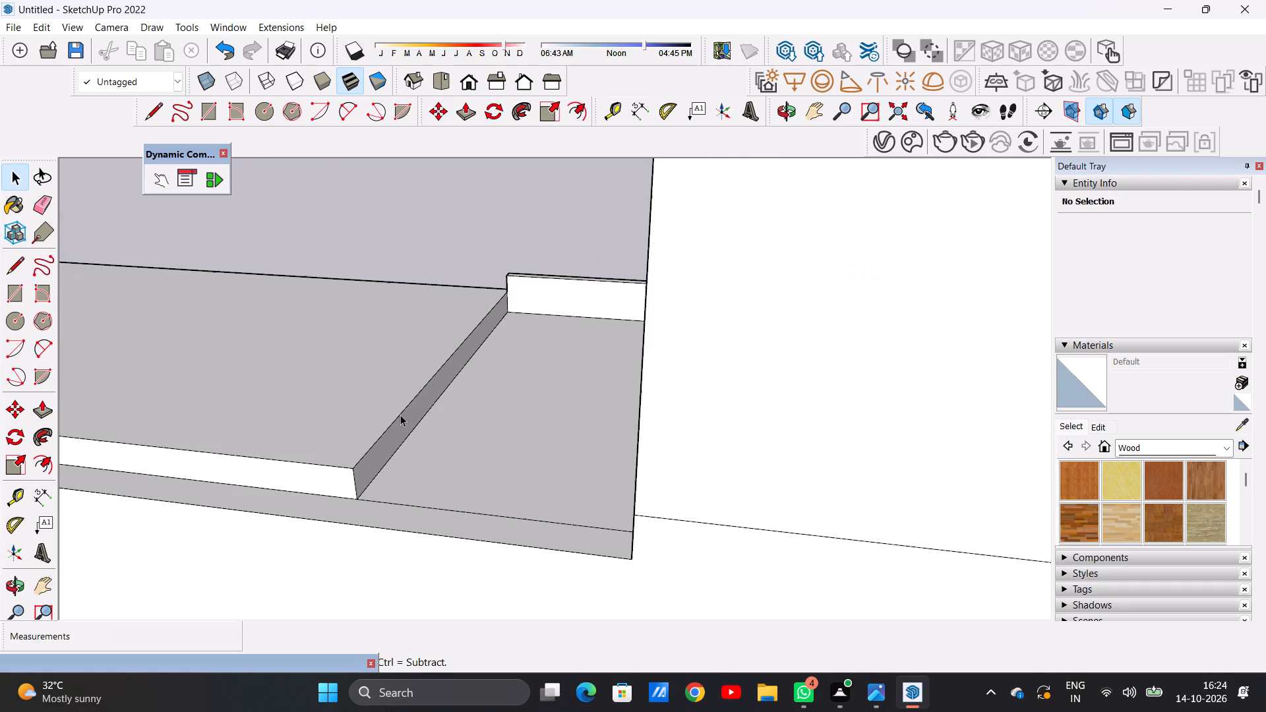
Push/Pull the top face of the porch roof slab down by about 4 15/16" to thin it.
{"action": "key", "text": "p"}
{"action": "left_click", "coordinate": [326, 399]}
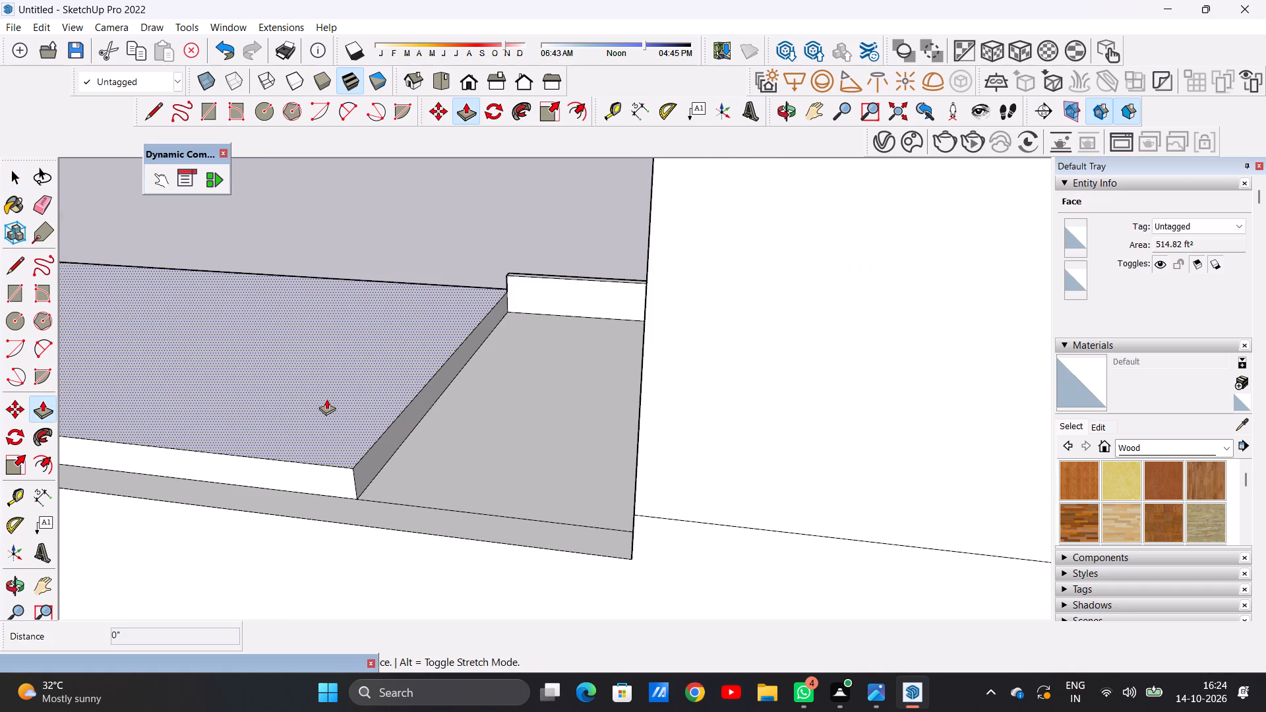
{"action": "left_click", "coordinate": [331, 409]}
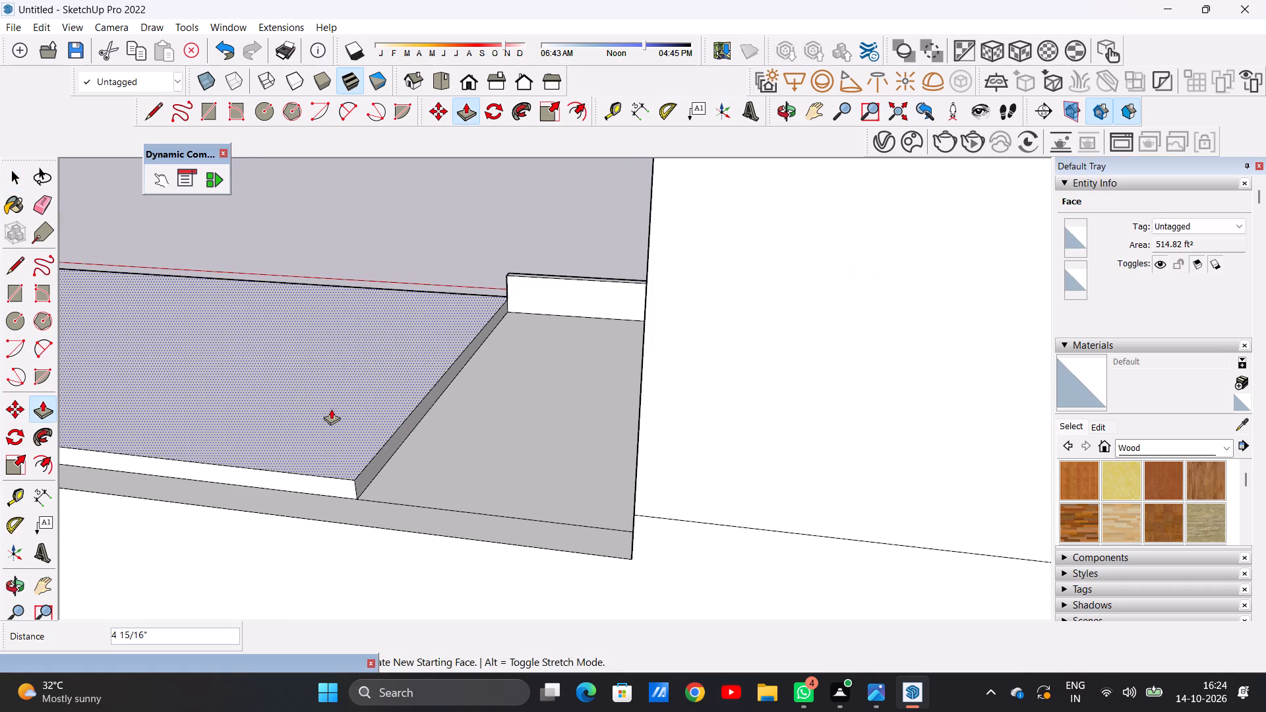
{"action": "key", "text": "space"}
Examine the thinned porch roof slab and its junction with the entrance parapet from the front, side and above.
{"action": "scroll", "coordinate": [390, 407], "scroll_direction": "down", "scroll_amount": 11}
{"action": "middle_click_drag", "start_coordinate": [88, 378], "coordinate": [122, 383]}
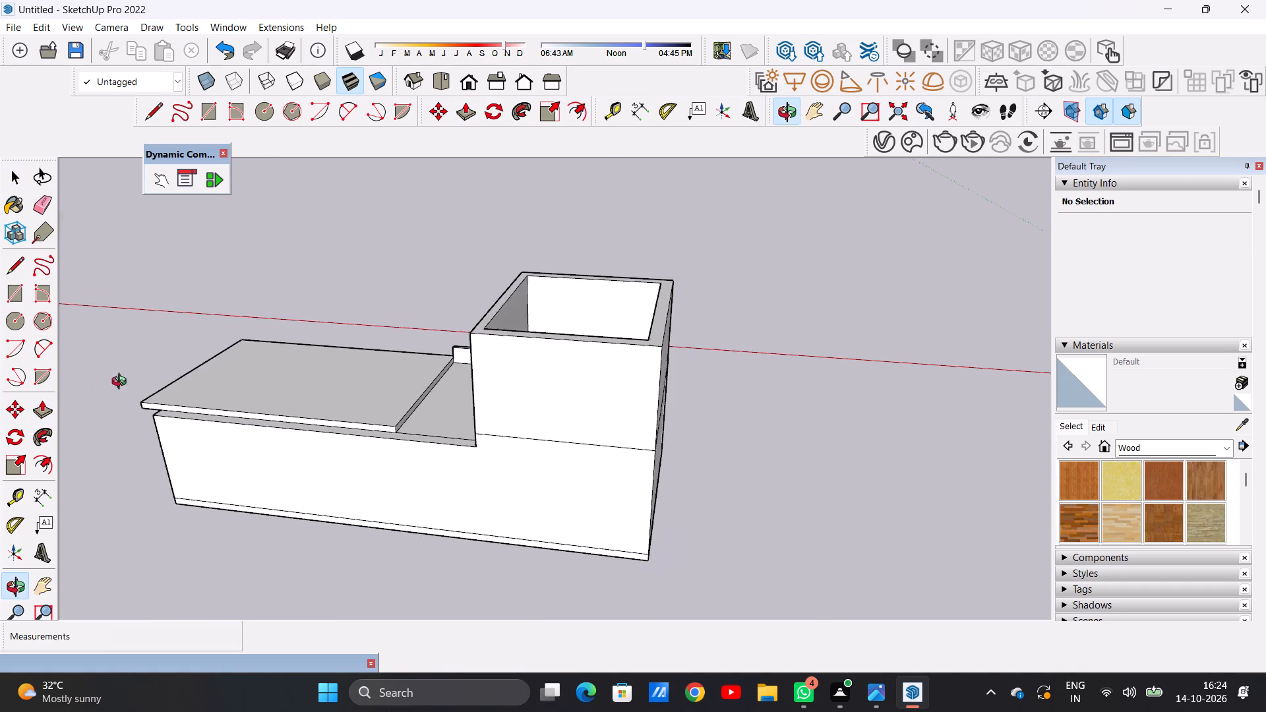
{"action": "middle_click_drag", "start_coordinate": [122, 383], "coordinate": [750, 274]}
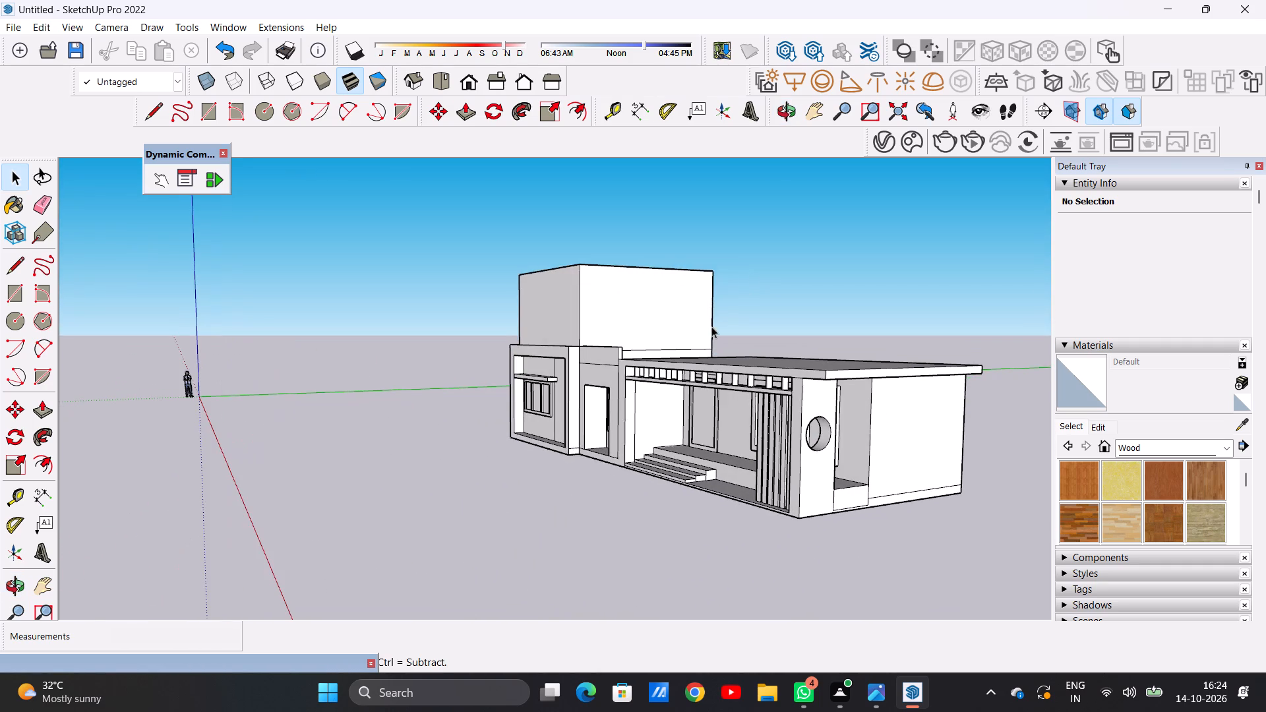
{"action": "scroll", "coordinate": [652, 364], "scroll_direction": "up", "scroll_amount": 6}
{"action": "middle_click_drag", "start_coordinate": [584, 372], "coordinate": [792, 374]}
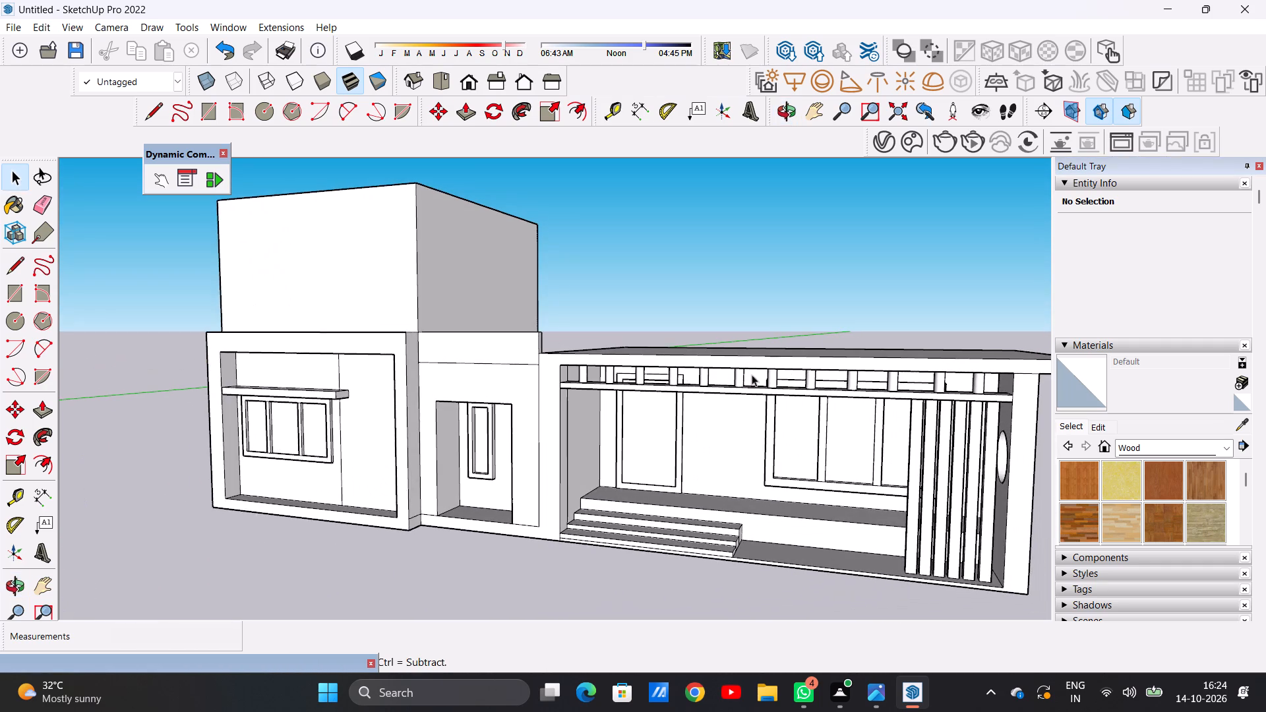
{"action": "scroll", "coordinate": [665, 385], "scroll_direction": "down", "scroll_amount": 4}
{"action": "scroll", "coordinate": [591, 353], "scroll_direction": "up", "scroll_amount": 7}
{"action": "middle_click_drag", "start_coordinate": [561, 357], "coordinate": [255, 413]}
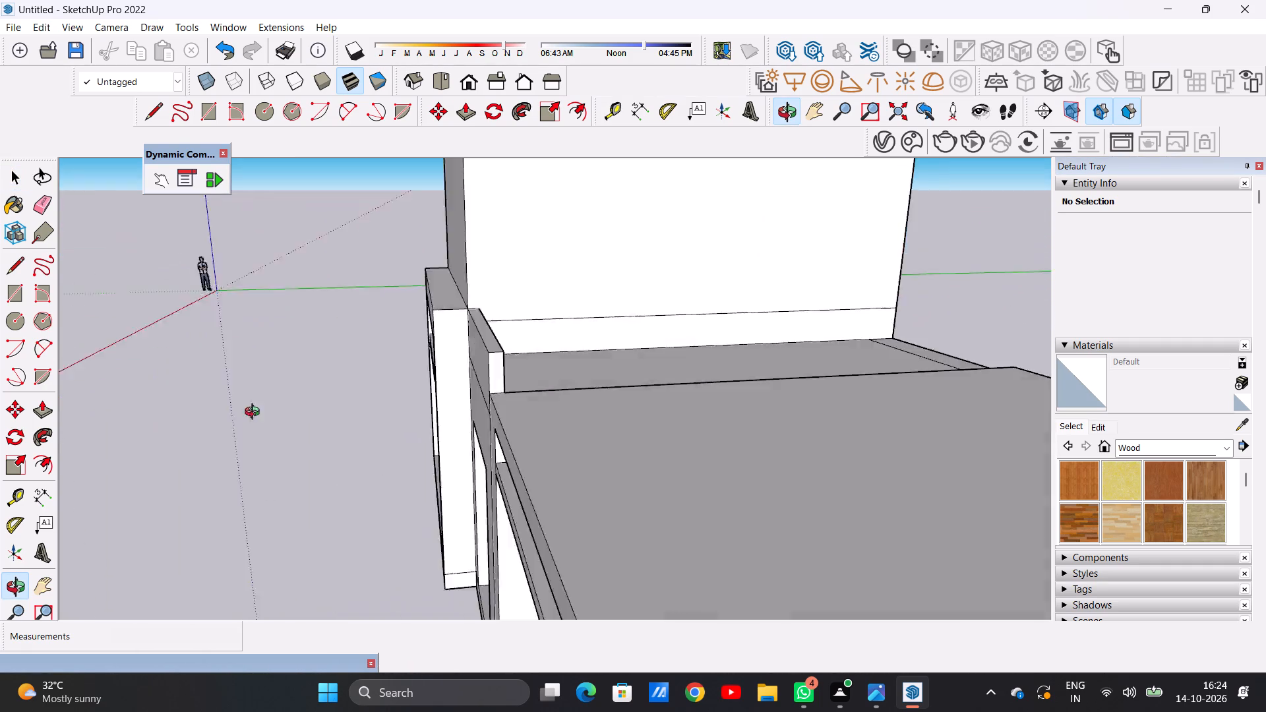
{"action": "middle_click_drag", "start_coordinate": [255, 413], "coordinate": [0, 445]}
{"action": "middle_click_drag", "start_coordinate": [625, 460], "coordinate": [384, 447]}
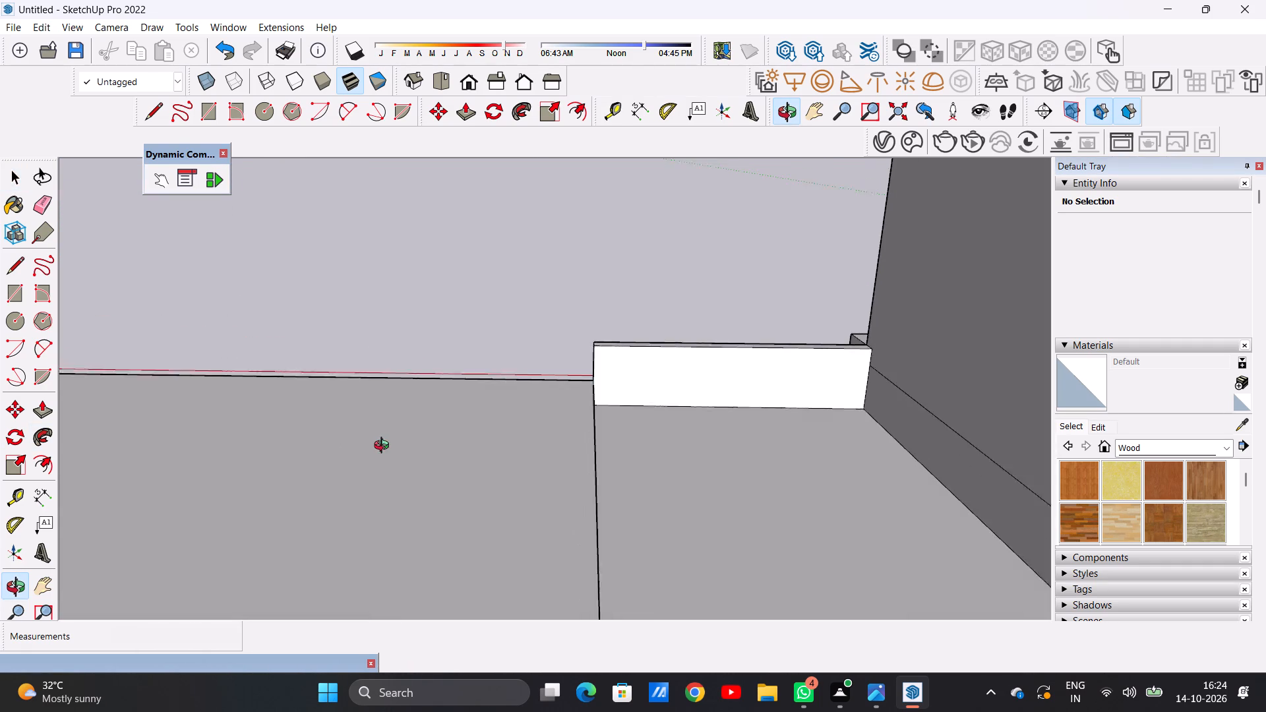
{"action": "middle_click_drag", "start_coordinate": [384, 447], "coordinate": [387, 447]}
Push/Pull the porch roof slab's side face across the entrance roof up to the upper storey's side wall.
{"action": "scroll", "coordinate": [406, 363], "scroll_direction": "down", "scroll_amount": 12}
{"action": "middle_click_drag", "start_coordinate": [493, 384], "coordinate": [423, 415]}
{"action": "scroll", "coordinate": [425, 418], "scroll_direction": "up", "scroll_amount": 4}
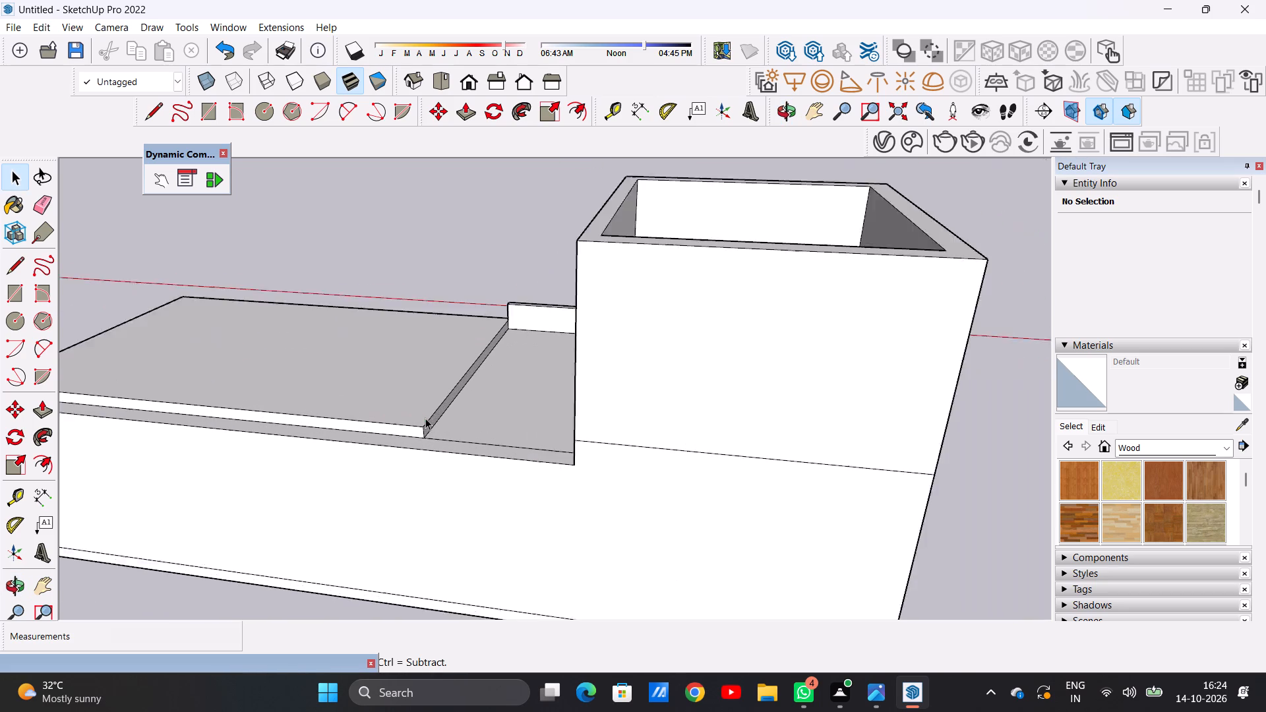
{"action": "scroll", "coordinate": [425, 418], "scroll_direction": "up", "scroll_amount": 15}
{"action": "key", "text": "p"}
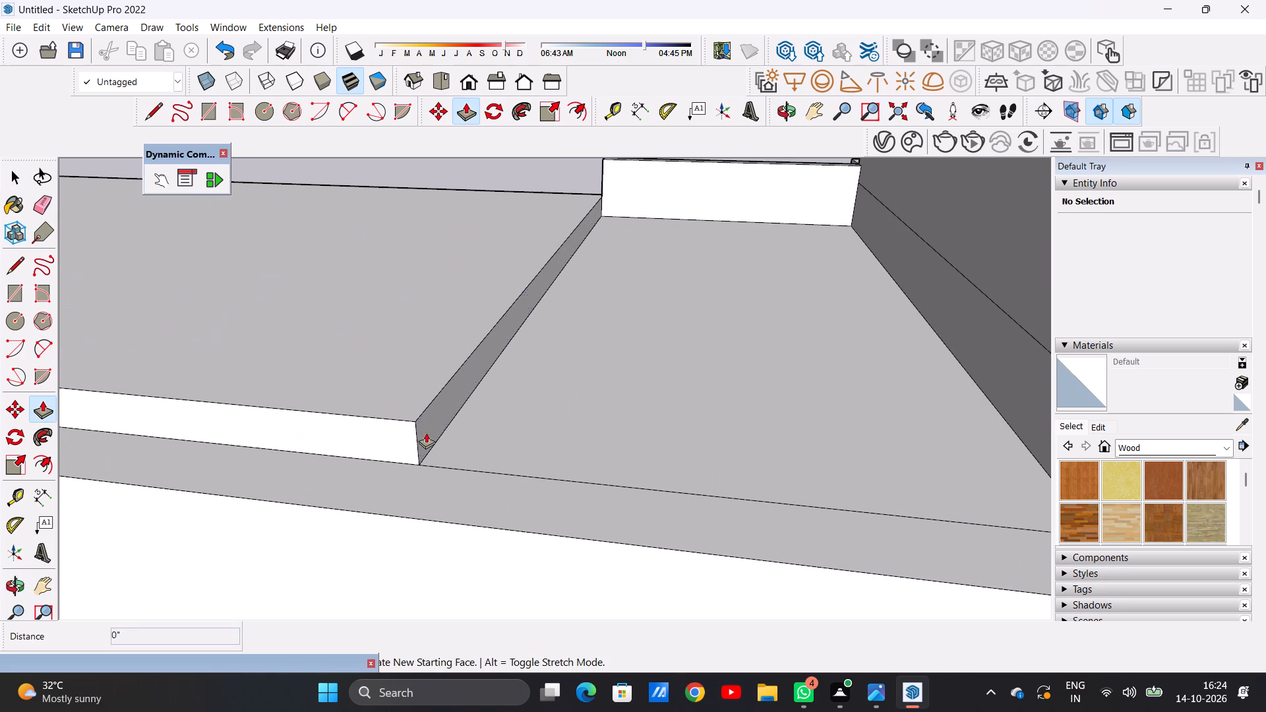
{"action": "left_click", "coordinate": [421, 425]}
{"action": "scroll", "coordinate": [578, 429], "scroll_direction": "down", "scroll_amount": 6}
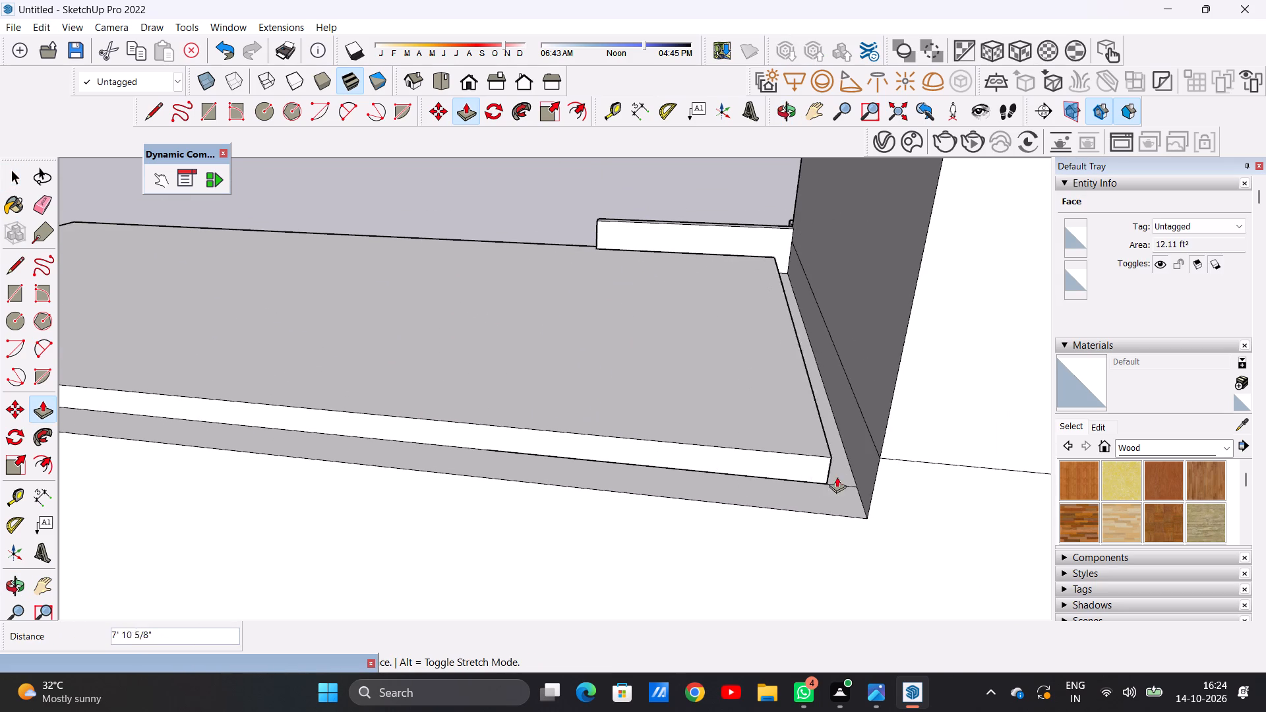
{"action": "left_click", "coordinate": [853, 487]}
{"action": "key", "text": "space"}
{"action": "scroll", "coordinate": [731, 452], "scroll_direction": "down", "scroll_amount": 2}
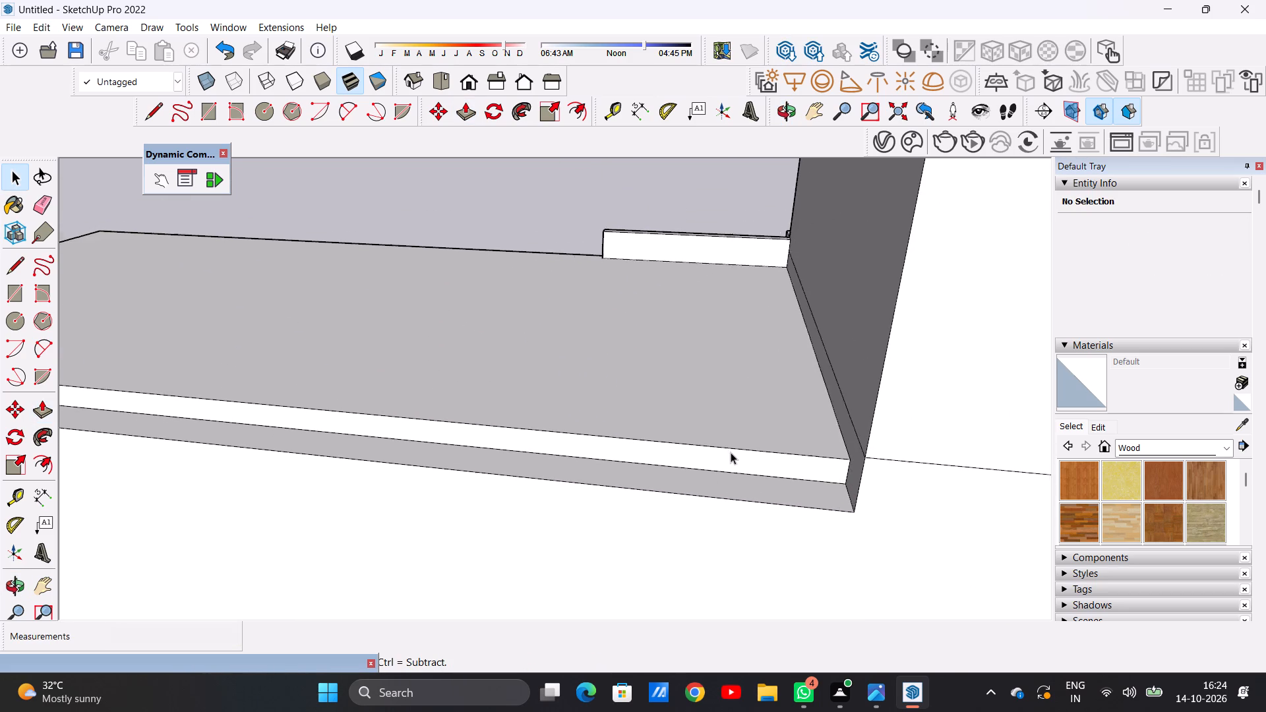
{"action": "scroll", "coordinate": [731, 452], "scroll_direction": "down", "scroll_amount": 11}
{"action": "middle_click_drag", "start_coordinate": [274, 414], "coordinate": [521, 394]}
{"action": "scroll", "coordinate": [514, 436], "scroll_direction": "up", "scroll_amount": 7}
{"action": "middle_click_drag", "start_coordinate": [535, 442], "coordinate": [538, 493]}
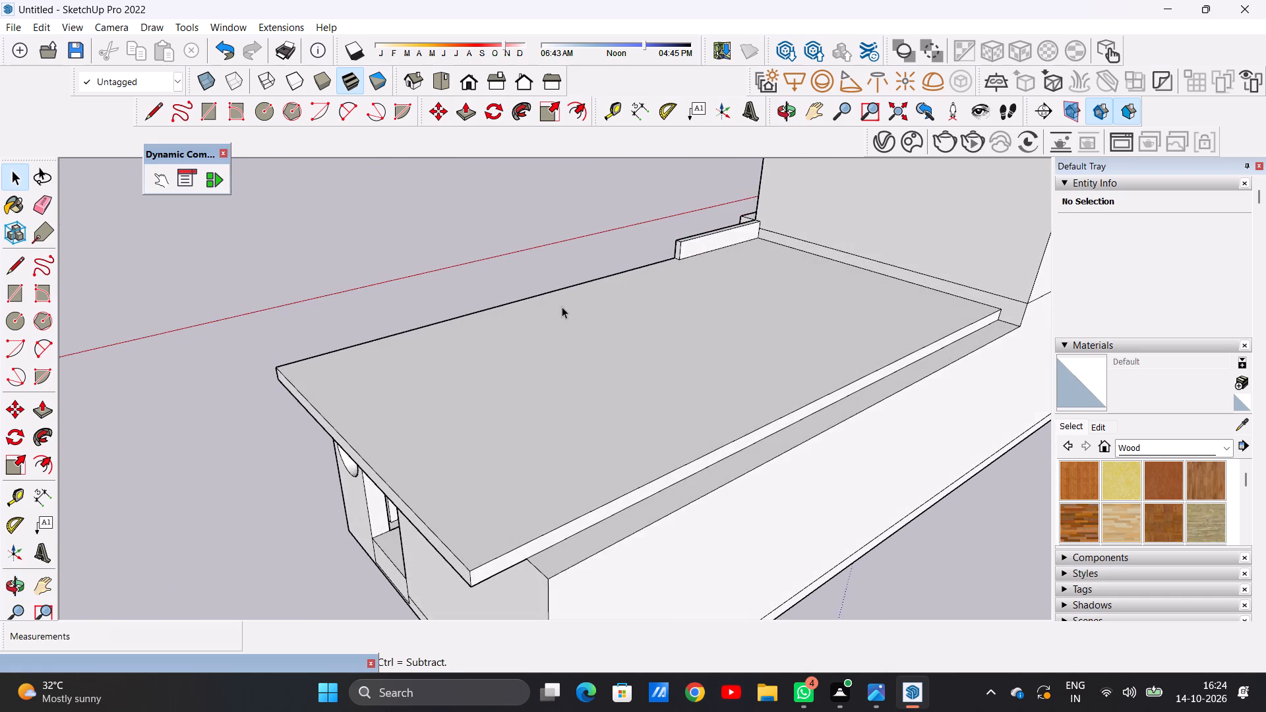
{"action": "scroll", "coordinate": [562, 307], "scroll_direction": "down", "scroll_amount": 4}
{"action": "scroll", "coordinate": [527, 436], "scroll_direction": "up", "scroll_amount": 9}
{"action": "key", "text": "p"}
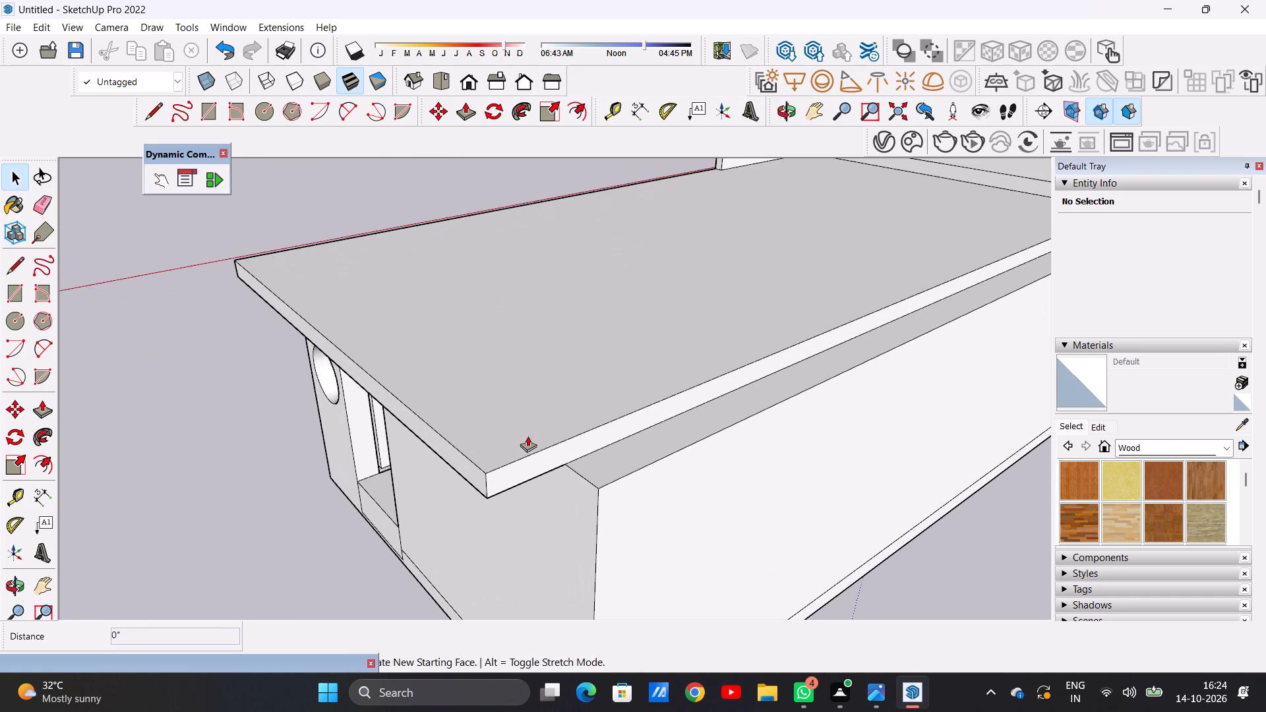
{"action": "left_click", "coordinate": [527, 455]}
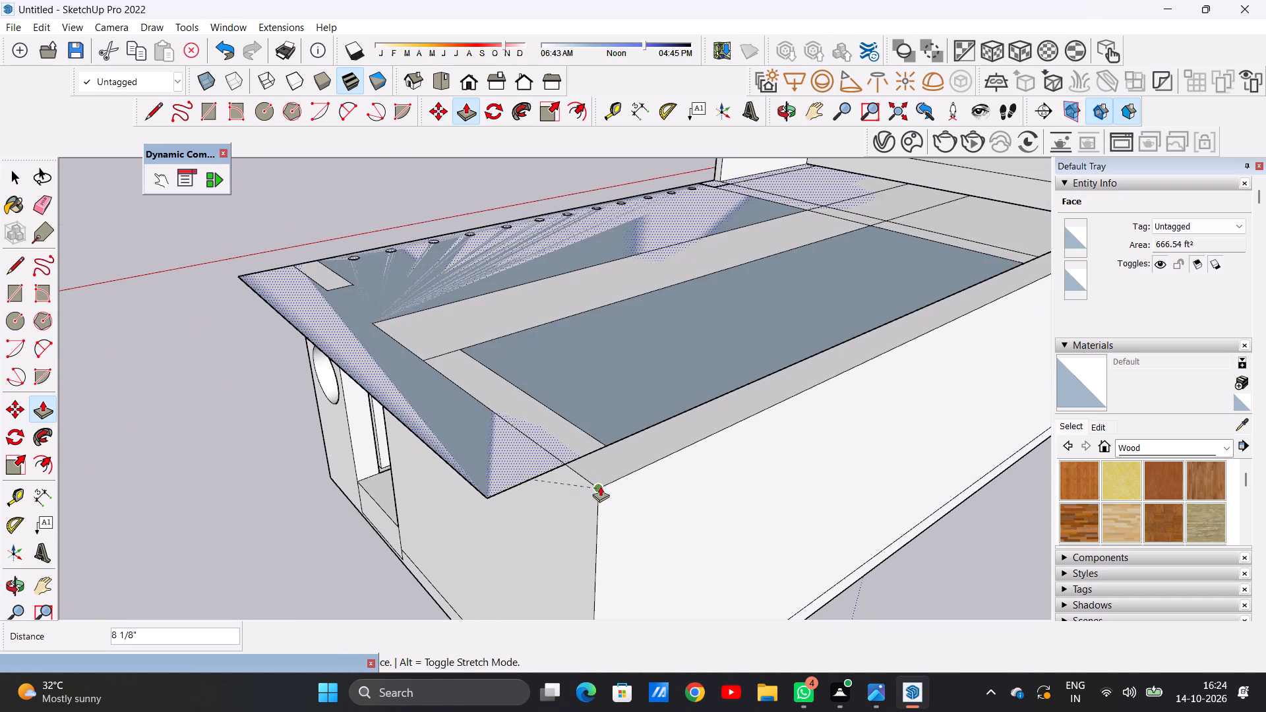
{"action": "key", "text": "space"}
Push/Pull the porch roof slab's rear face about 1' 2 7/8" outward, flush with the building's rear wall.
{"action": "key", "text": "p"}
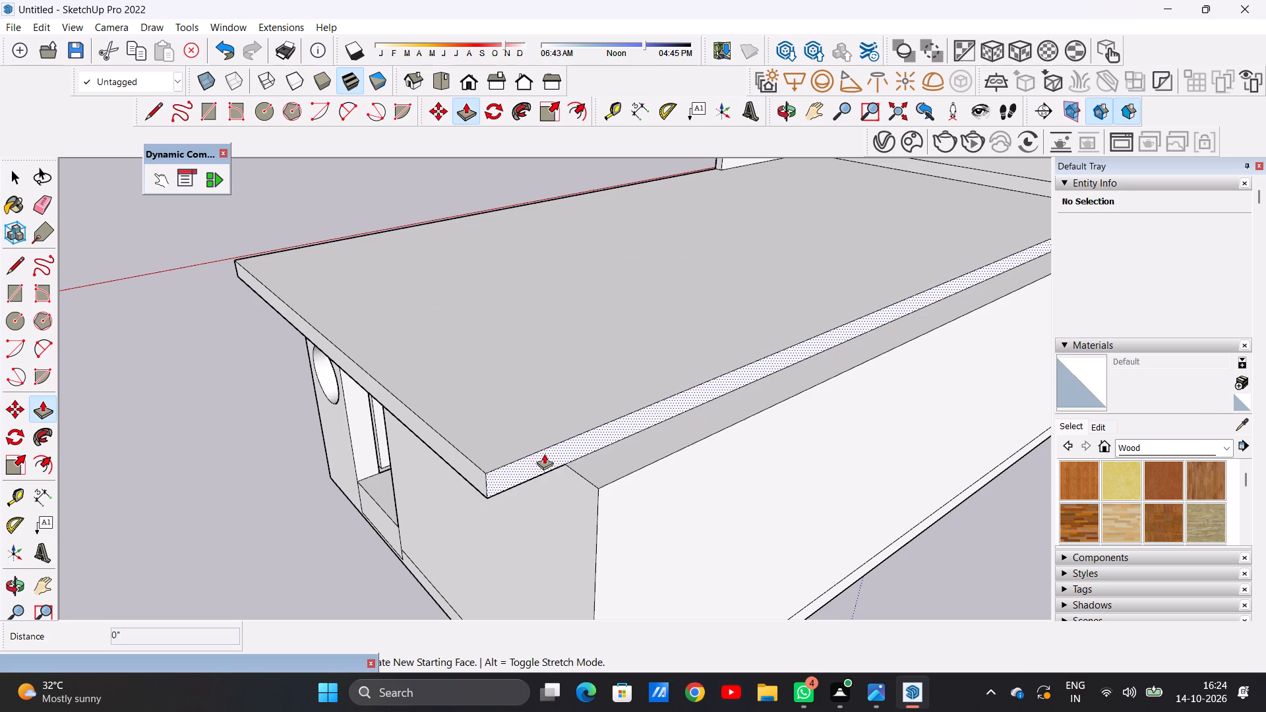
{"action": "left_click", "coordinate": [541, 452]}
{"action": "left_click", "coordinate": [599, 489]}
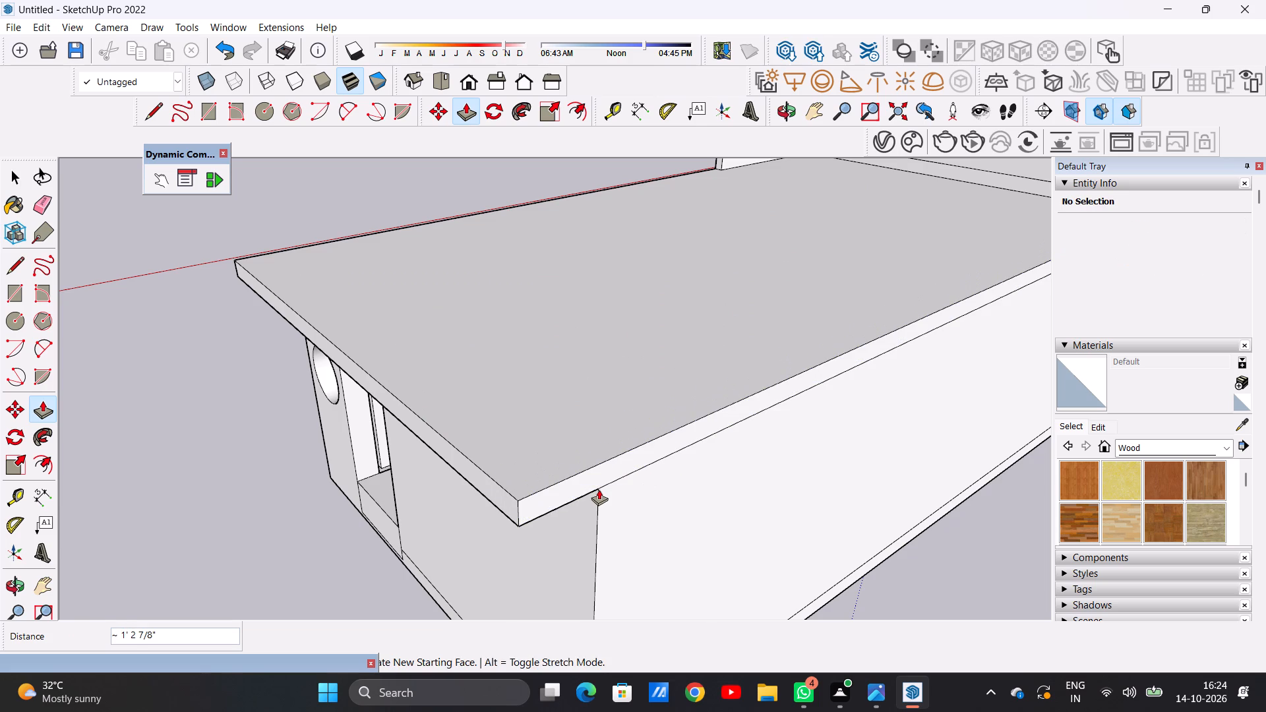
{"action": "key", "text": "space"}
Examine the extended roof slab and the whole front elevation from the side, eye level and above.
{"action": "scroll", "coordinate": [560, 454], "scroll_direction": "down", "scroll_amount": 13}
{"action": "middle_click_drag", "start_coordinate": [468, 434], "coordinate": [723, 425]}
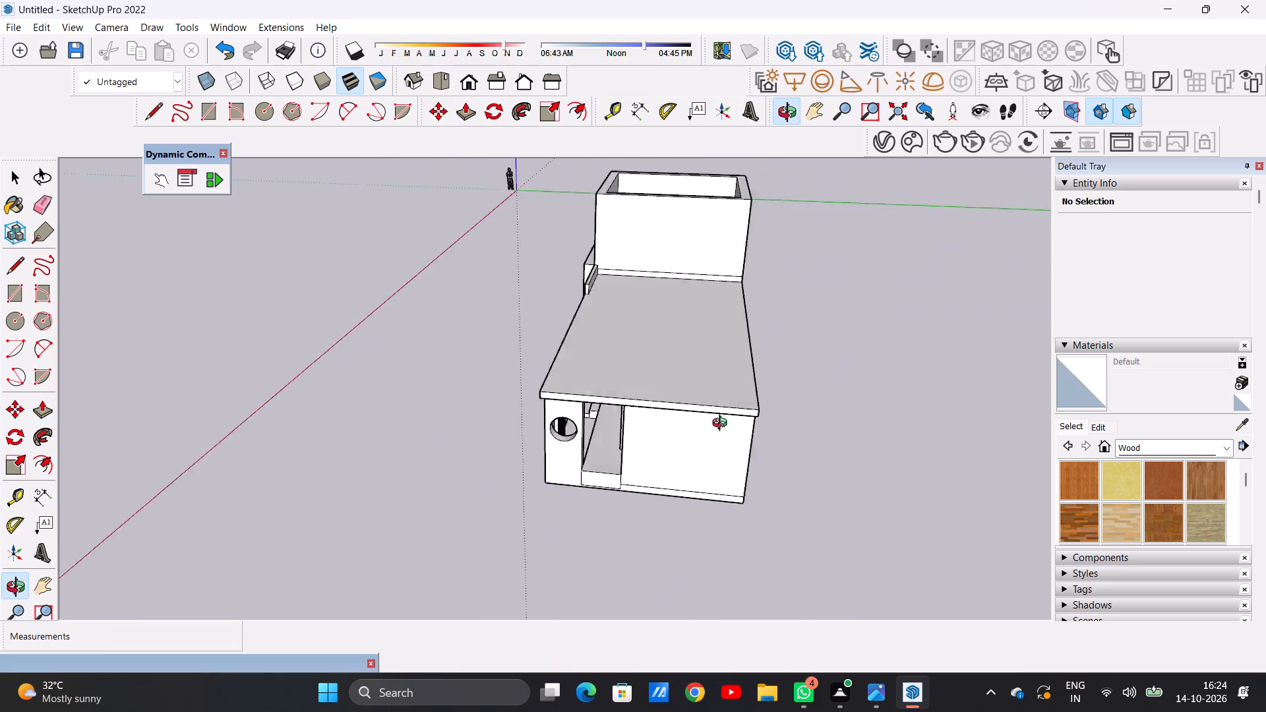
{"action": "middle_click_drag", "start_coordinate": [723, 425], "coordinate": [783, 412]}
{"action": "middle_click_drag", "start_coordinate": [395, 413], "coordinate": [796, 367]}
{"action": "middle_click_drag", "start_coordinate": [653, 415], "coordinate": [649, 335]}
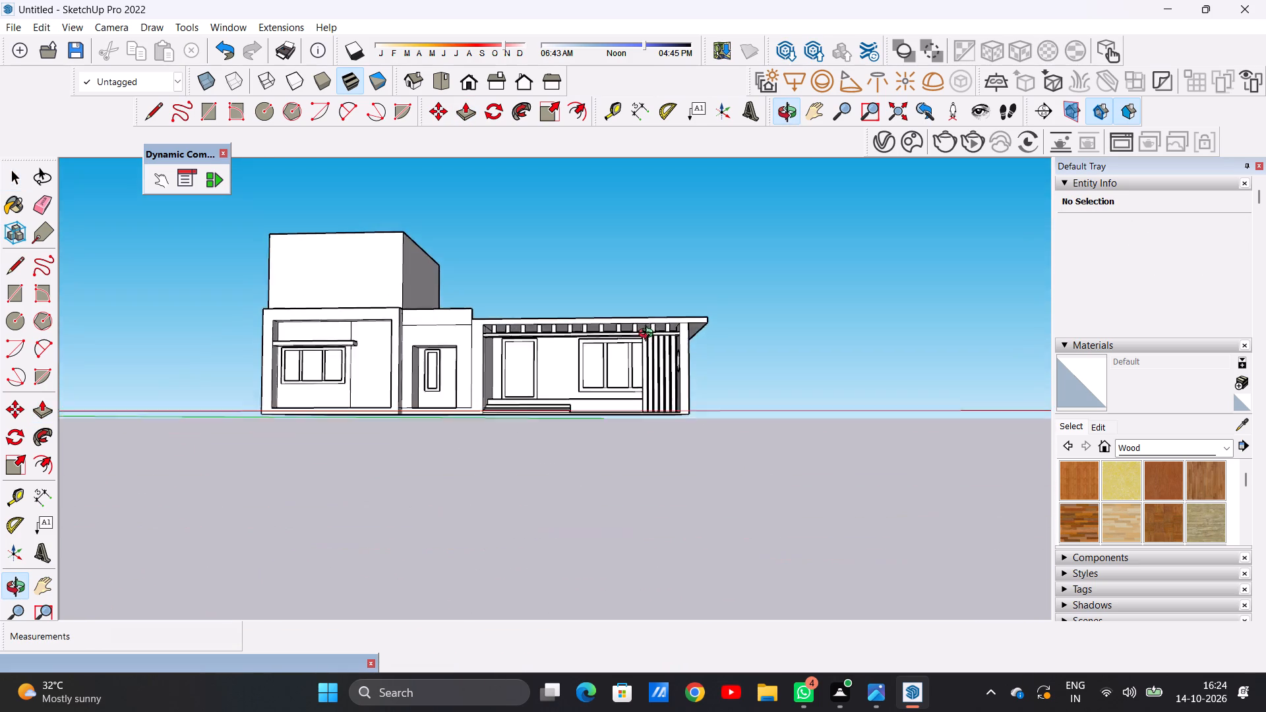
{"action": "middle_click_drag", "start_coordinate": [649, 335], "coordinate": [649, 332]}
{"action": "middle_click_drag", "start_coordinate": [648, 345], "coordinate": [646, 384]}
{"action": "scroll", "coordinate": [638, 395], "scroll_direction": "down", "scroll_amount": 2}
{"action": "scroll", "coordinate": [557, 355], "scroll_direction": "up", "scroll_amount": 7}
{"action": "middle_click_drag", "start_coordinate": [556, 355], "coordinate": [556, 375]}
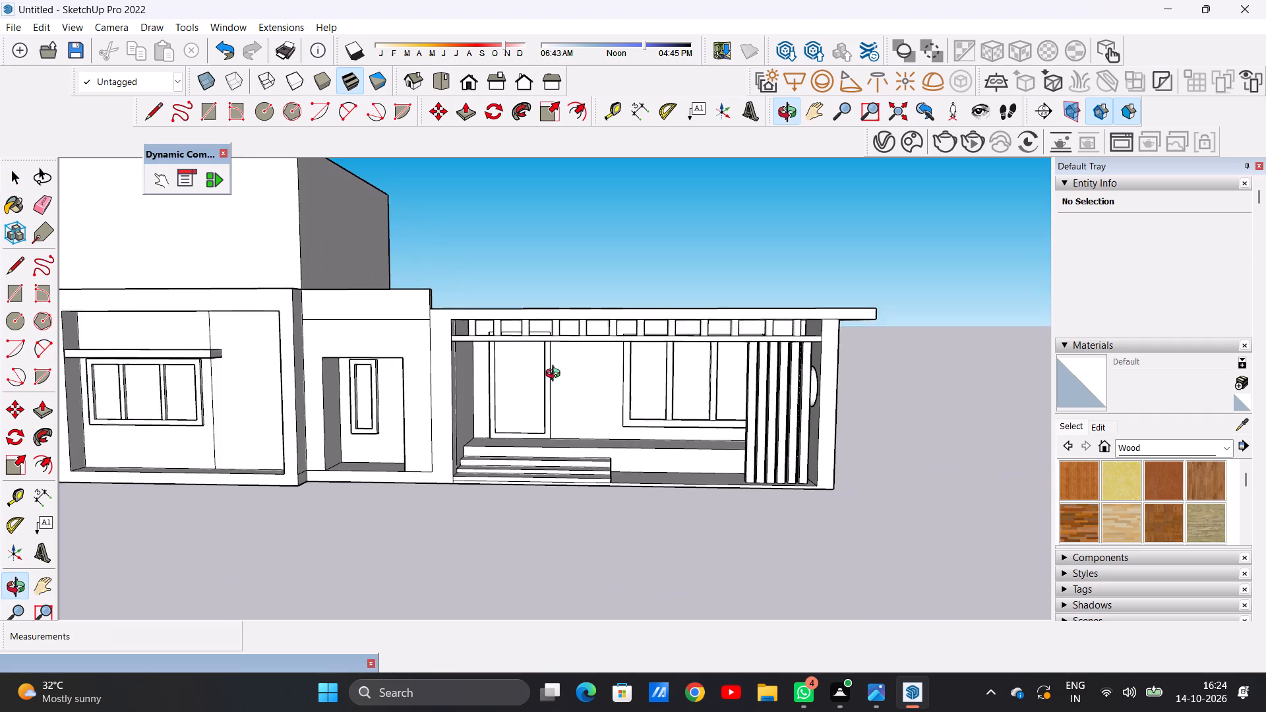
{"action": "middle_click_drag", "start_coordinate": [556, 375], "coordinate": [560, 455]}
{"action": "scroll", "coordinate": [706, 394], "scroll_direction": "down", "scroll_amount": 12}
{"action": "scroll", "coordinate": [572, 354], "scroll_direction": "up", "scroll_amount": 8}
{"action": "middle_click_drag", "start_coordinate": [669, 382], "coordinate": [632, 325]}
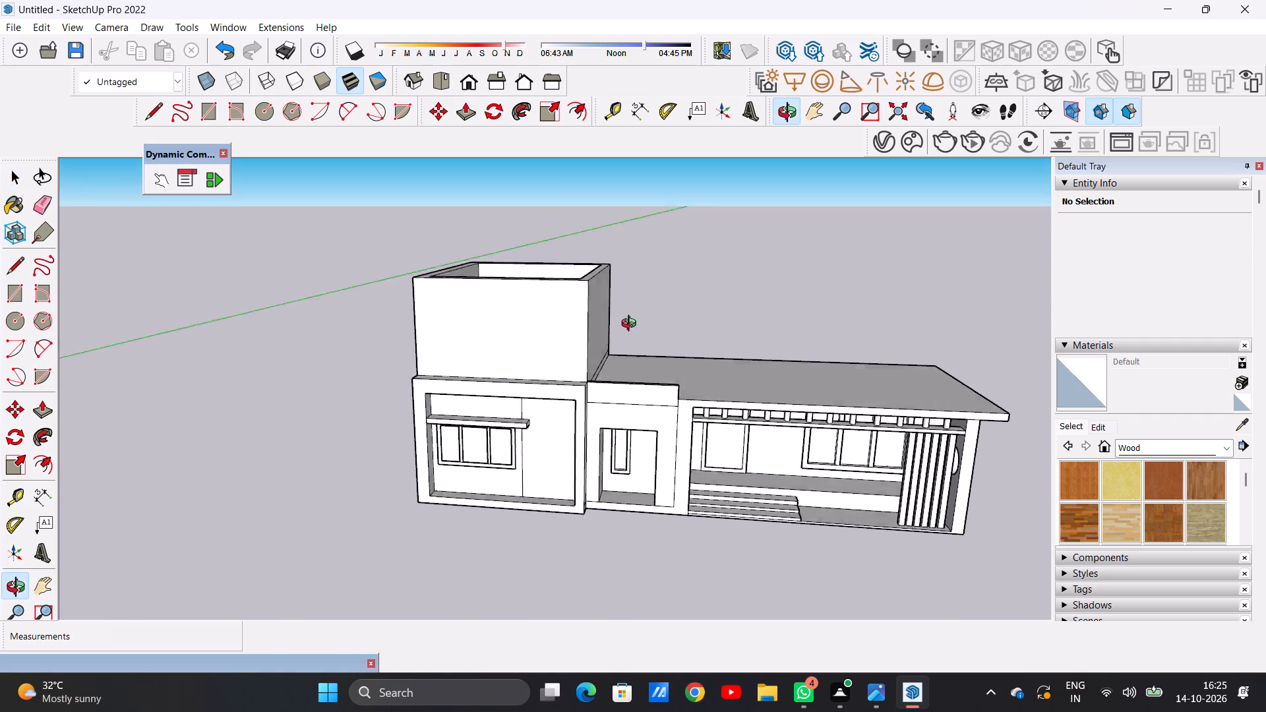
{"action": "middle_click_drag", "start_coordinate": [632, 325], "coordinate": [620, 314]}
{"action": "scroll", "coordinate": [622, 316], "scroll_direction": "up", "scroll_amount": 1}
{"action": "scroll", "coordinate": [512, 326], "scroll_direction": "down", "scroll_amount": 5}
{"action": "middle_click_drag", "start_coordinate": [516, 338], "coordinate": [559, 330]}
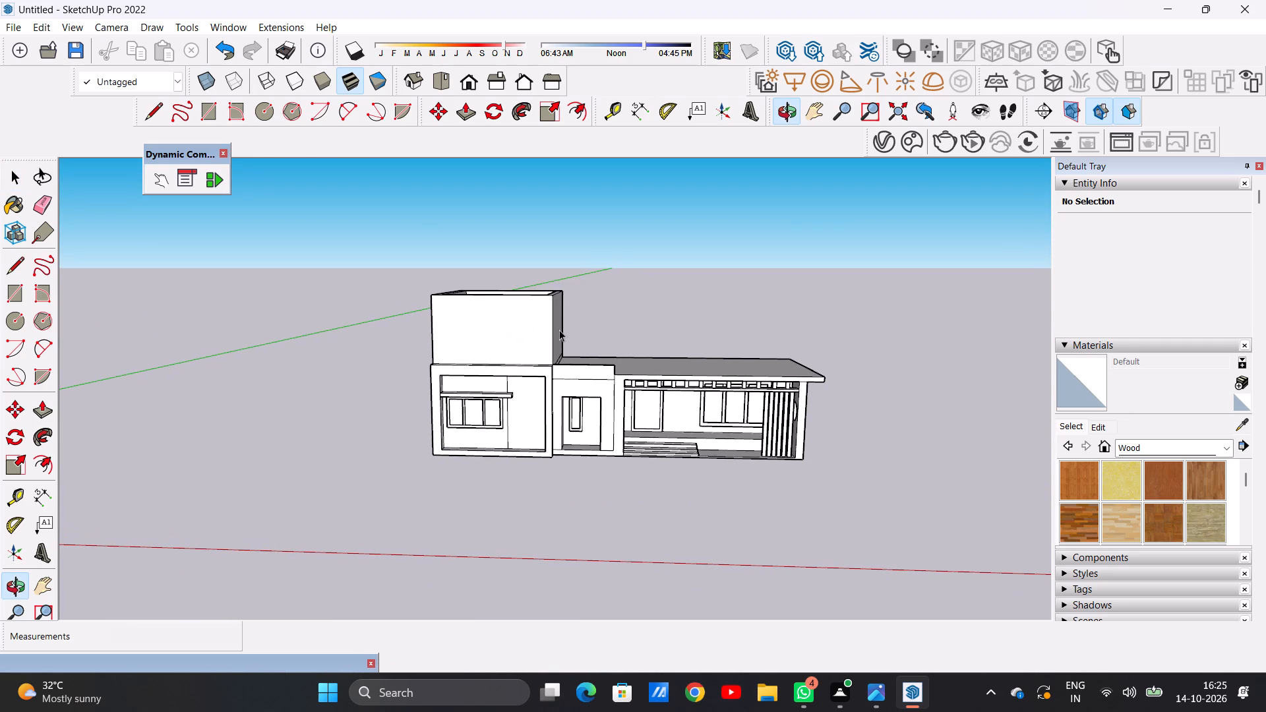
Draw a window rectangle about 5' 11" by 4' 8" on the upper storey's front wall.
{"action": "scroll", "coordinate": [514, 343], "scroll_direction": "up", "scroll_amount": 8}
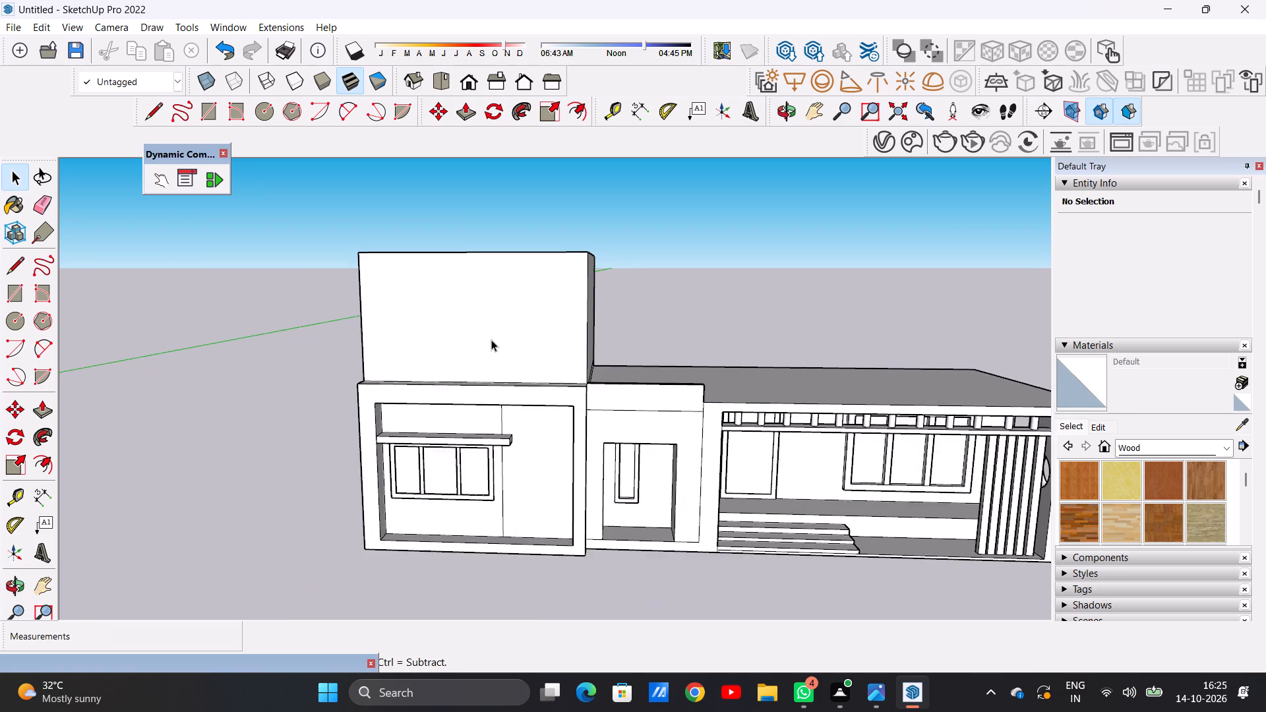
{"action": "scroll", "coordinate": [491, 340], "scroll_direction": "up", "scroll_amount": 4}
{"action": "middle_click_drag", "start_coordinate": [491, 340], "coordinate": [757, 320]}
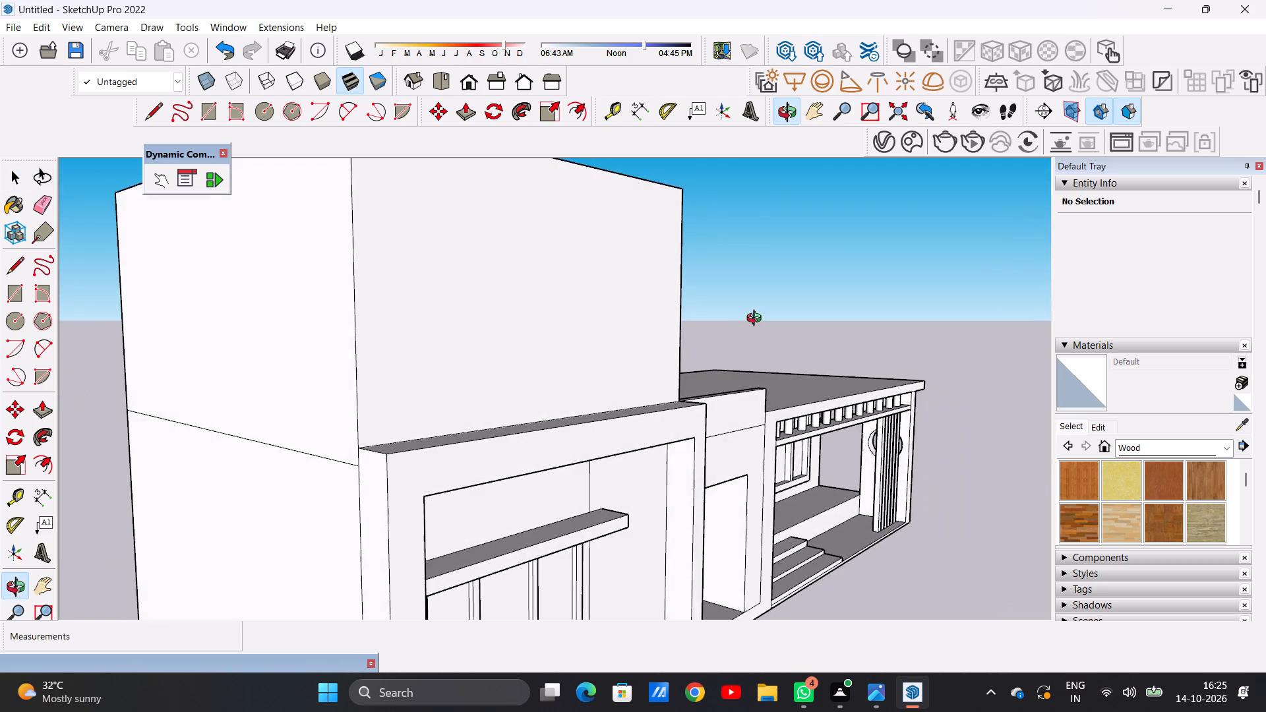
{"action": "middle_click_drag", "start_coordinate": [757, 320], "coordinate": [512, 322]}
{"action": "scroll", "coordinate": [512, 322], "scroll_direction": "down", "scroll_amount": 5}
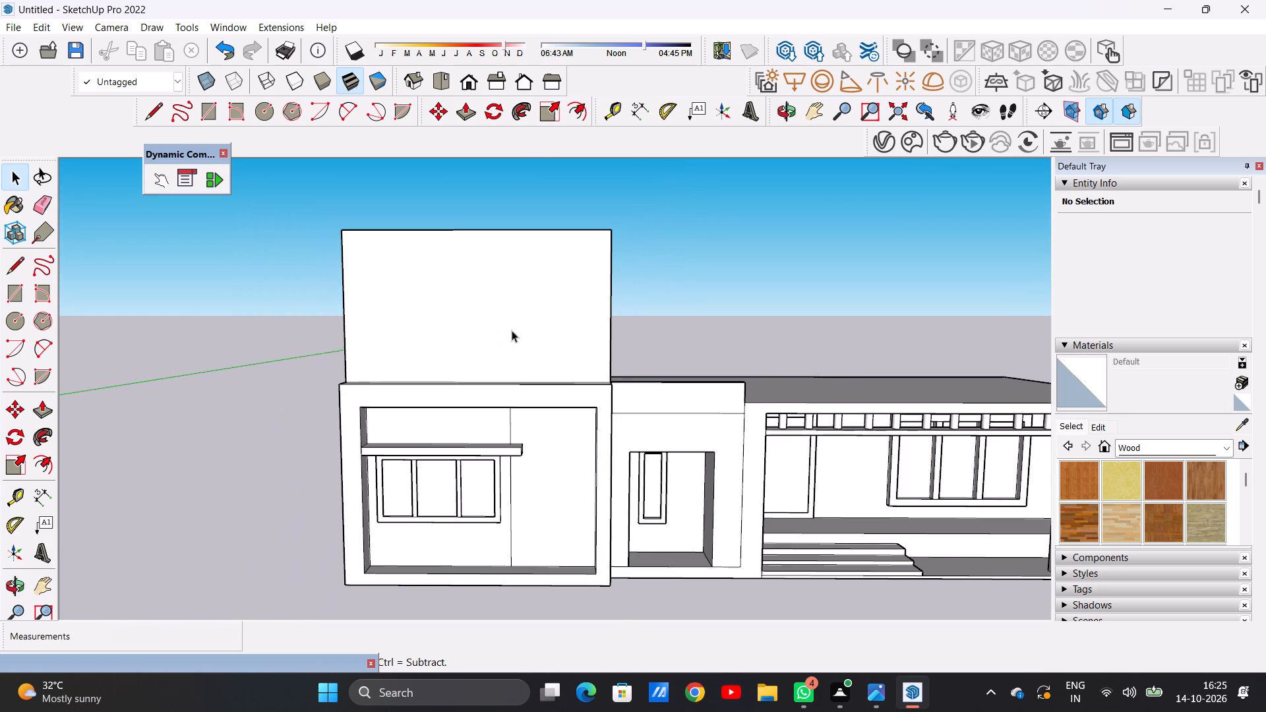
{"action": "scroll", "coordinate": [512, 330], "scroll_direction": "up", "scroll_amount": 4}
{"action": "middle_click_drag", "start_coordinate": [512, 329], "coordinate": [508, 322]}
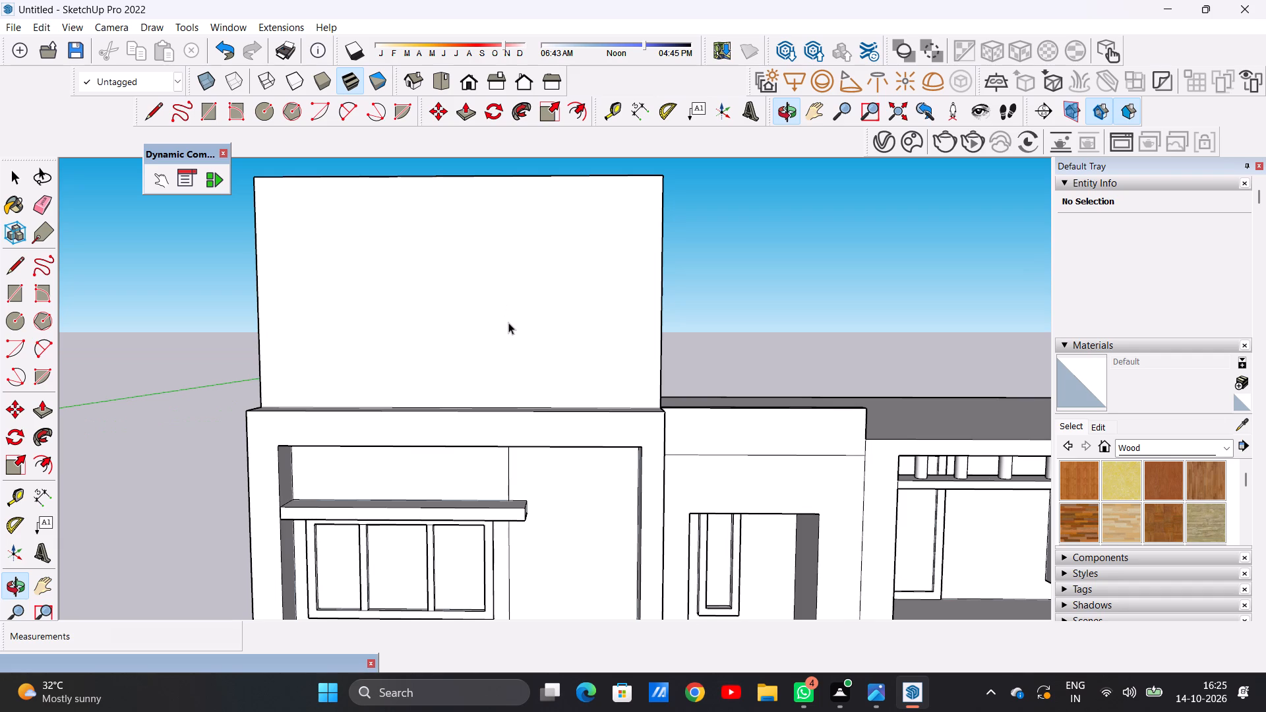
{"action": "key", "text": "r"}
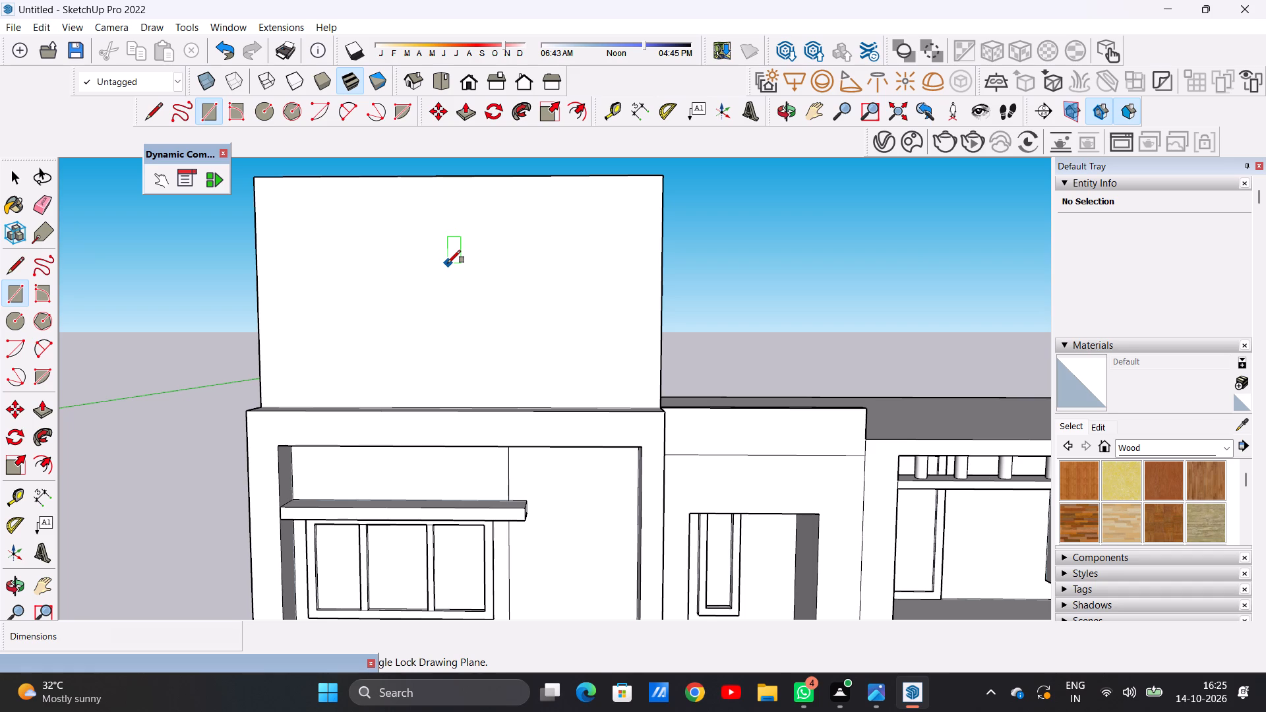
{"action": "left_click", "coordinate": [448, 263]}
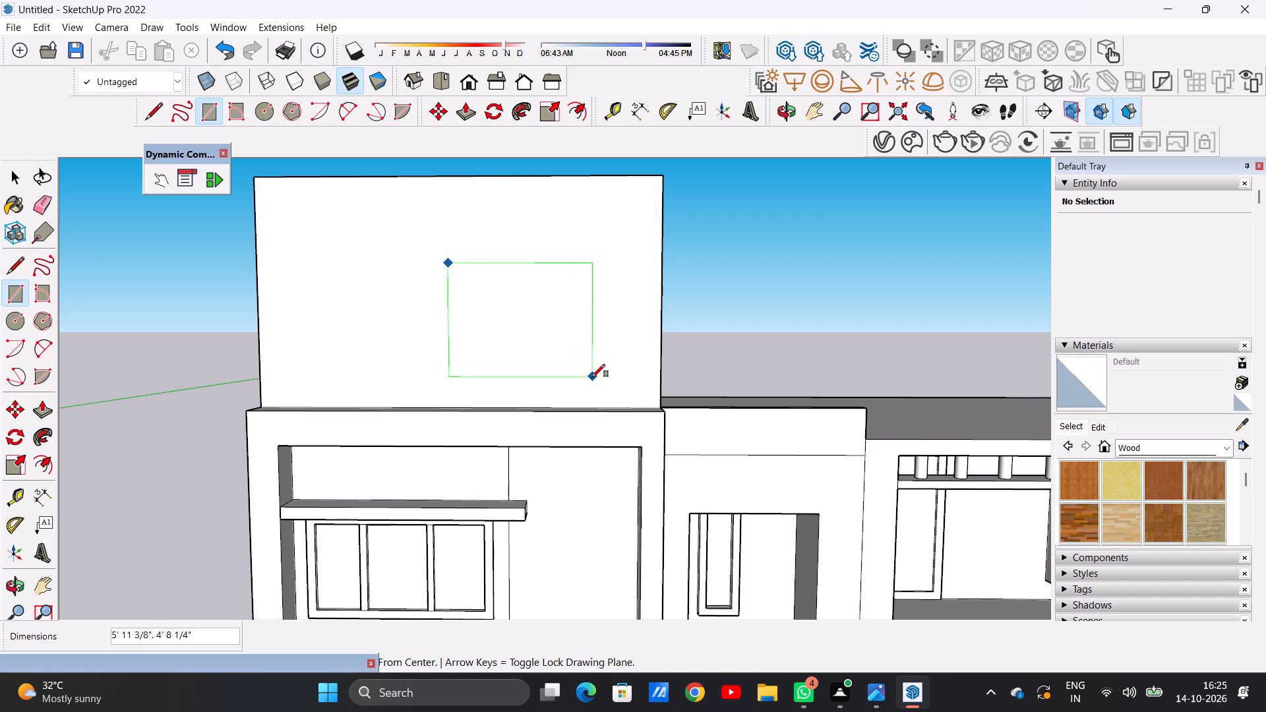
{"action": "left_click", "coordinate": [592, 377]}
{"action": "key", "text": "space"}
Move the window rectangle with its edges about 1' 8 11/16" horizontally toward the middle of the upper storey's front wall.
{"action": "double_click", "coordinate": [565, 365]}
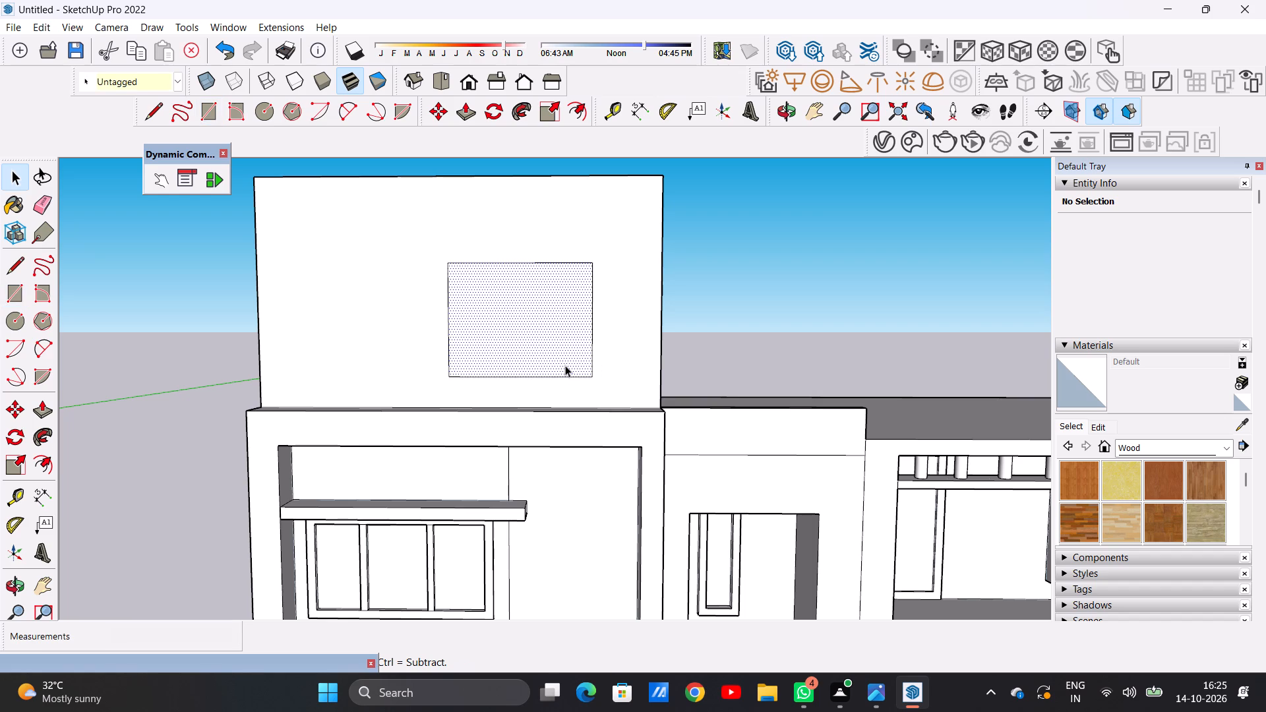
{"action": "key", "text": "m"}
{"action": "left_click", "coordinate": [593, 382]}
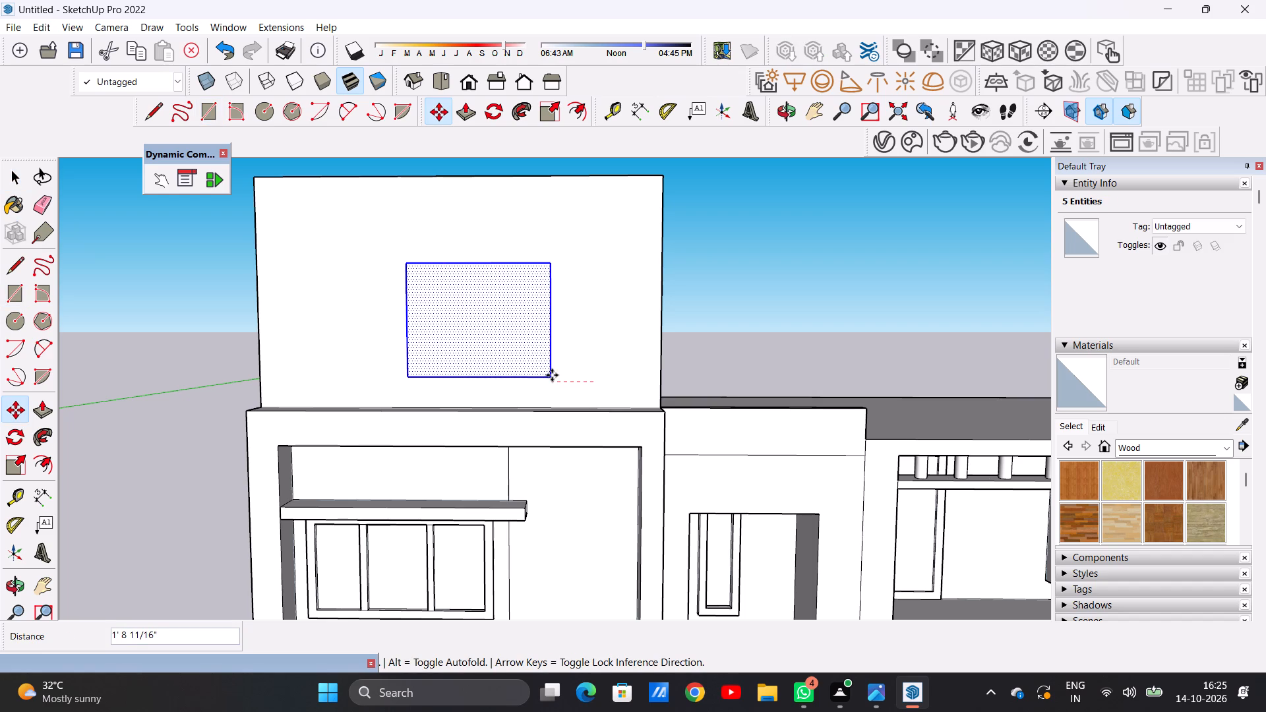
{"action": "left_click", "coordinate": [552, 375]}
{"action": "key", "text": "space"}
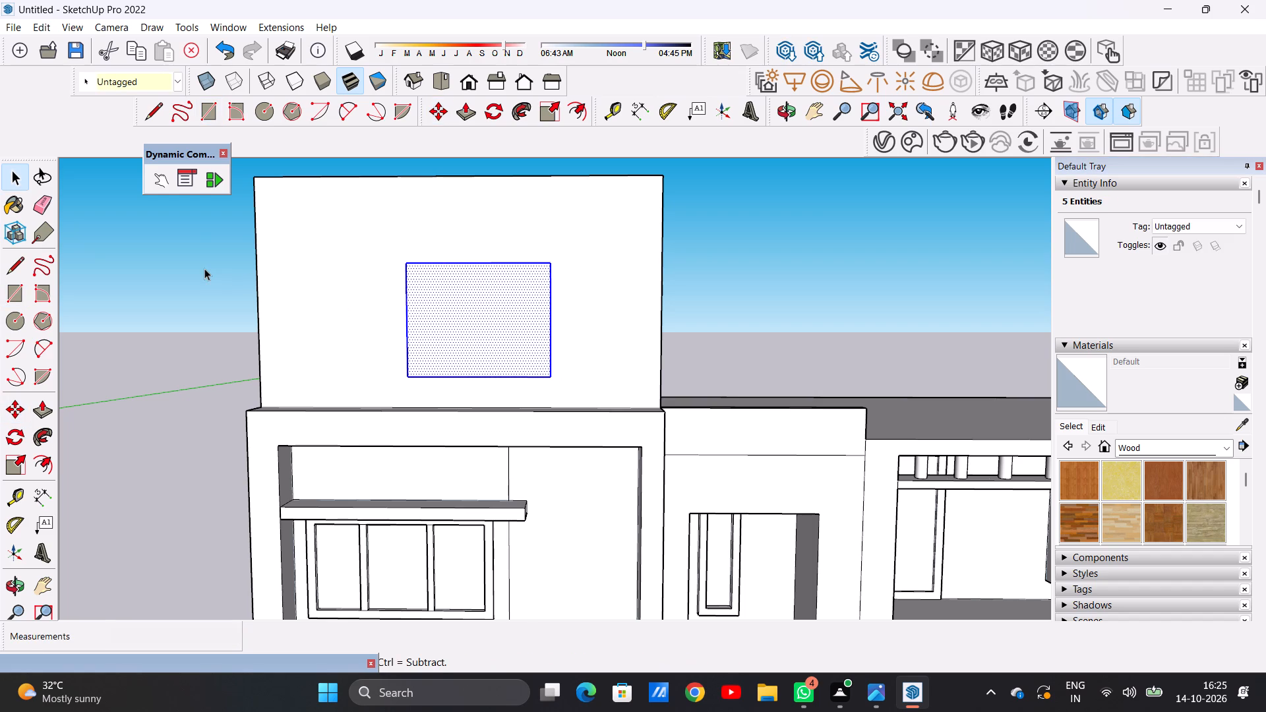
{"action": "left_click", "coordinate": [204, 268]}
Offset the upper-storey window rectangle about 4 1/16" inward to outline the frame.
{"action": "scroll", "coordinate": [485, 304], "scroll_direction": "up", "scroll_amount": 2}
{"action": "type", "text": "OF"}
{"action": "left_click", "coordinate": [458, 283]}
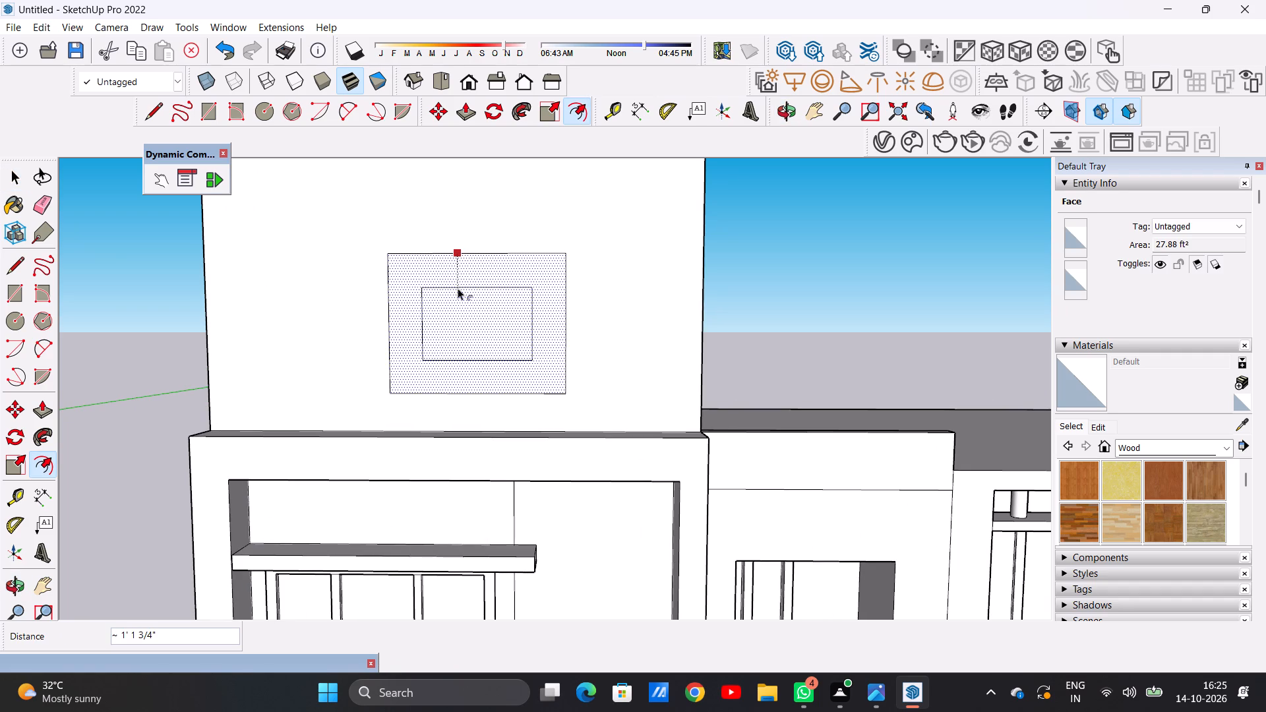
{"action": "left_click", "coordinate": [452, 264]}
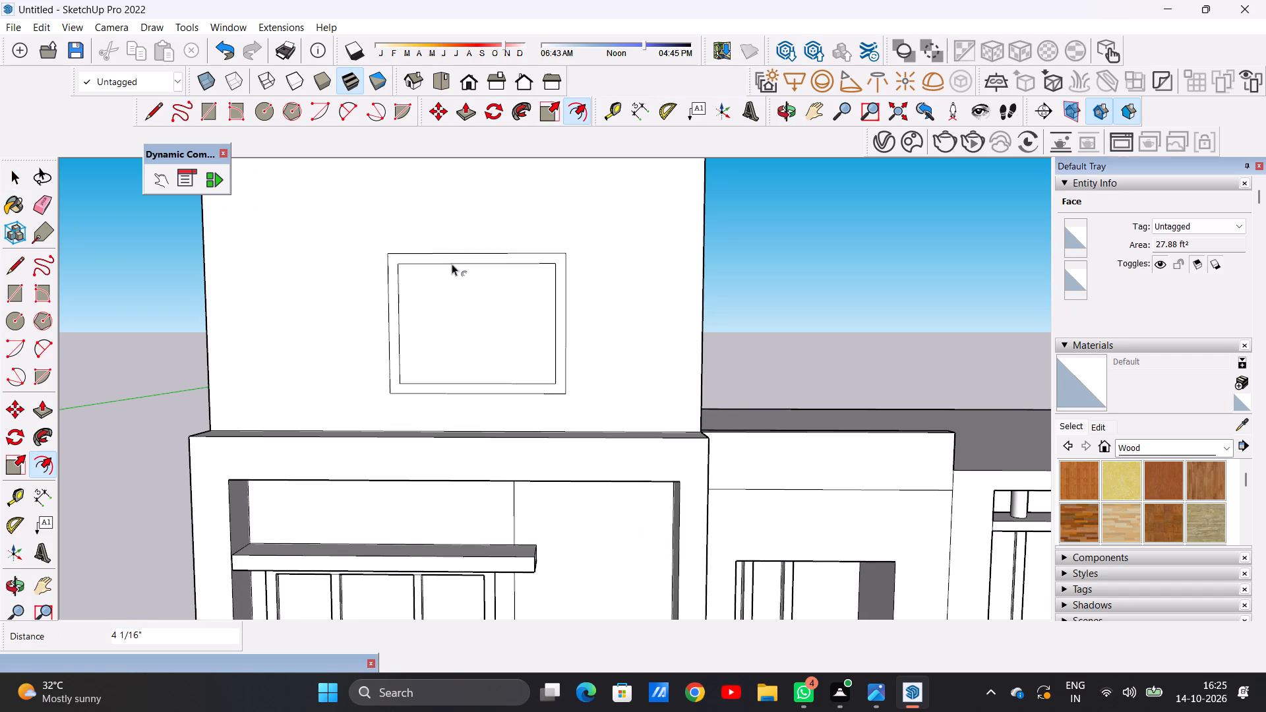
{"action": "key", "text": "space"}
Draw a vertical line about 4' 1/8" long between the inner frame's top and bottom edges, nearer its left side.
{"action": "type", "text": "L"}
{"action": "scroll", "coordinate": [452, 343], "scroll_direction": "up", "scroll_amount": 4}
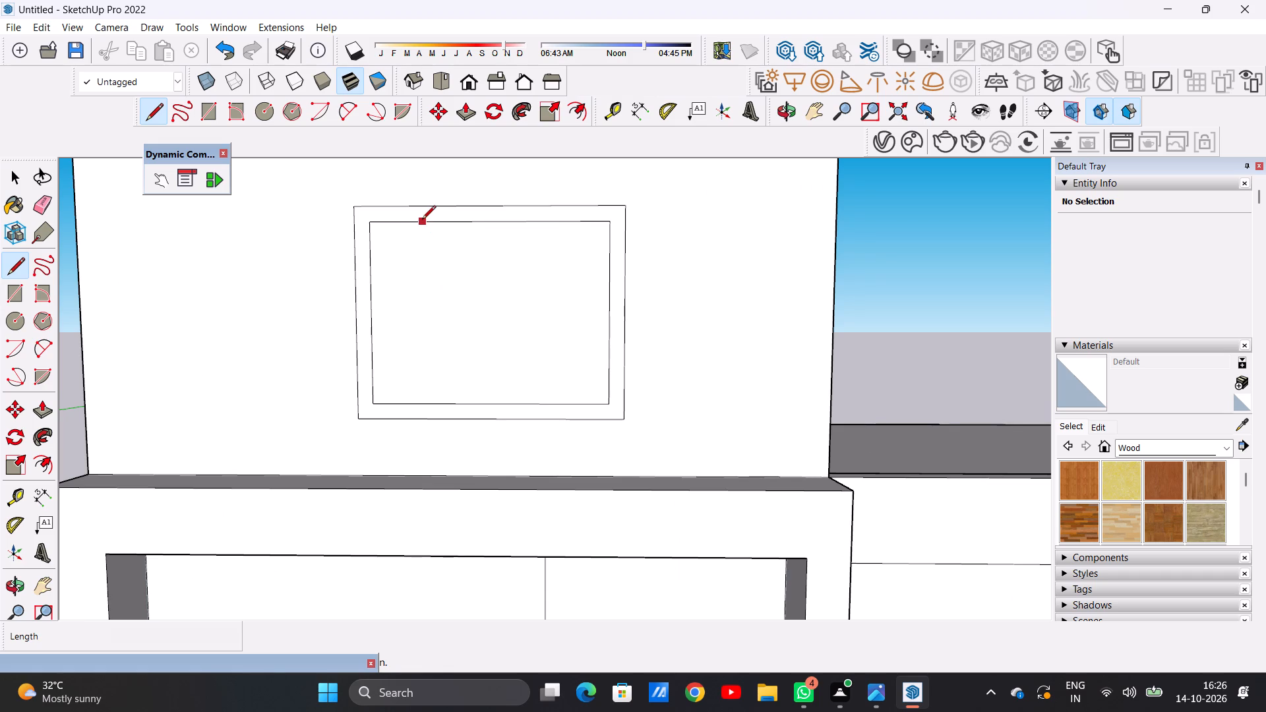
{"action": "left_click", "coordinate": [426, 223]}
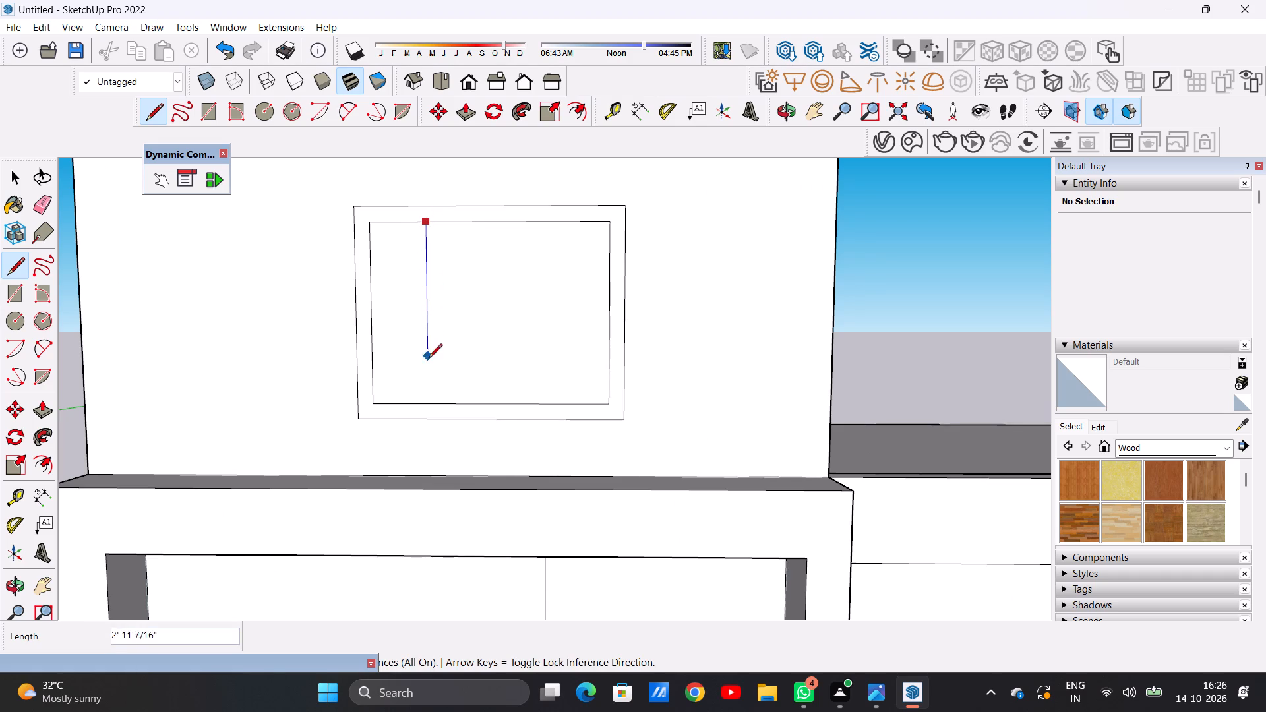
{"action": "left_click", "coordinate": [429, 400]}
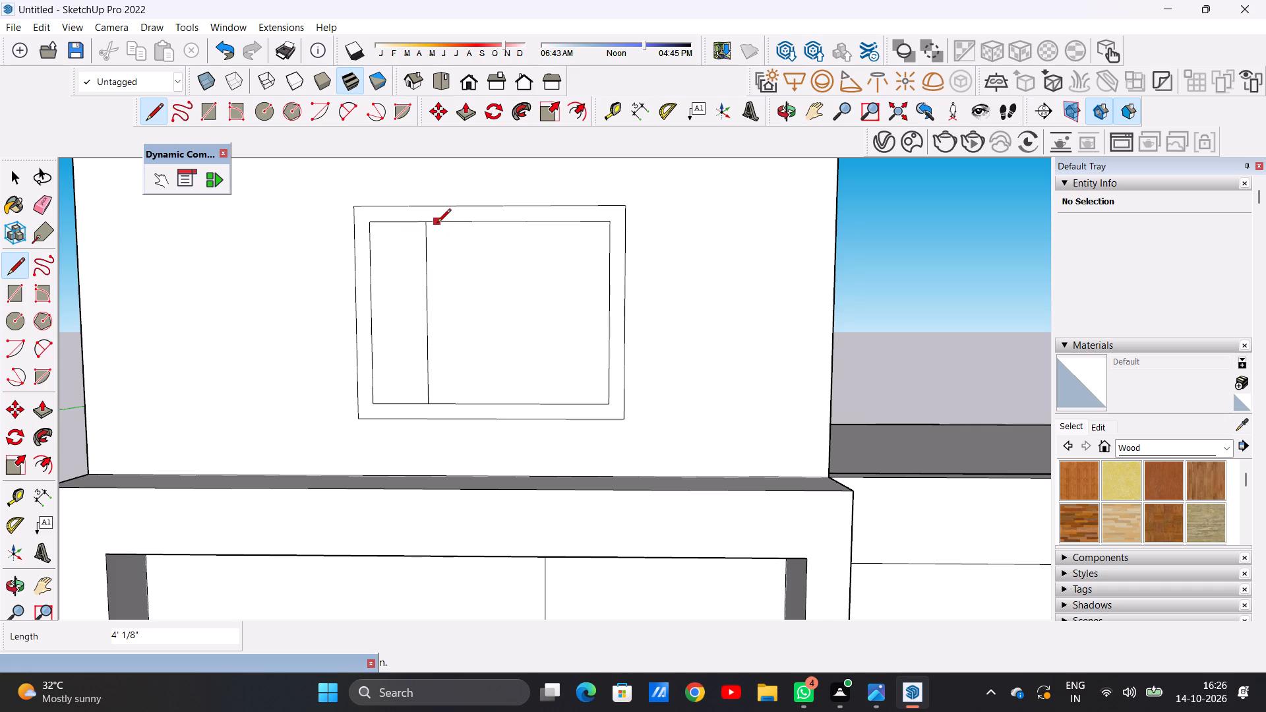
Draw a second vertical line just beside the first, spanning the inner frame's height, to outline a narrow mullion strip.
{"action": "left_click", "coordinate": [438, 223]}
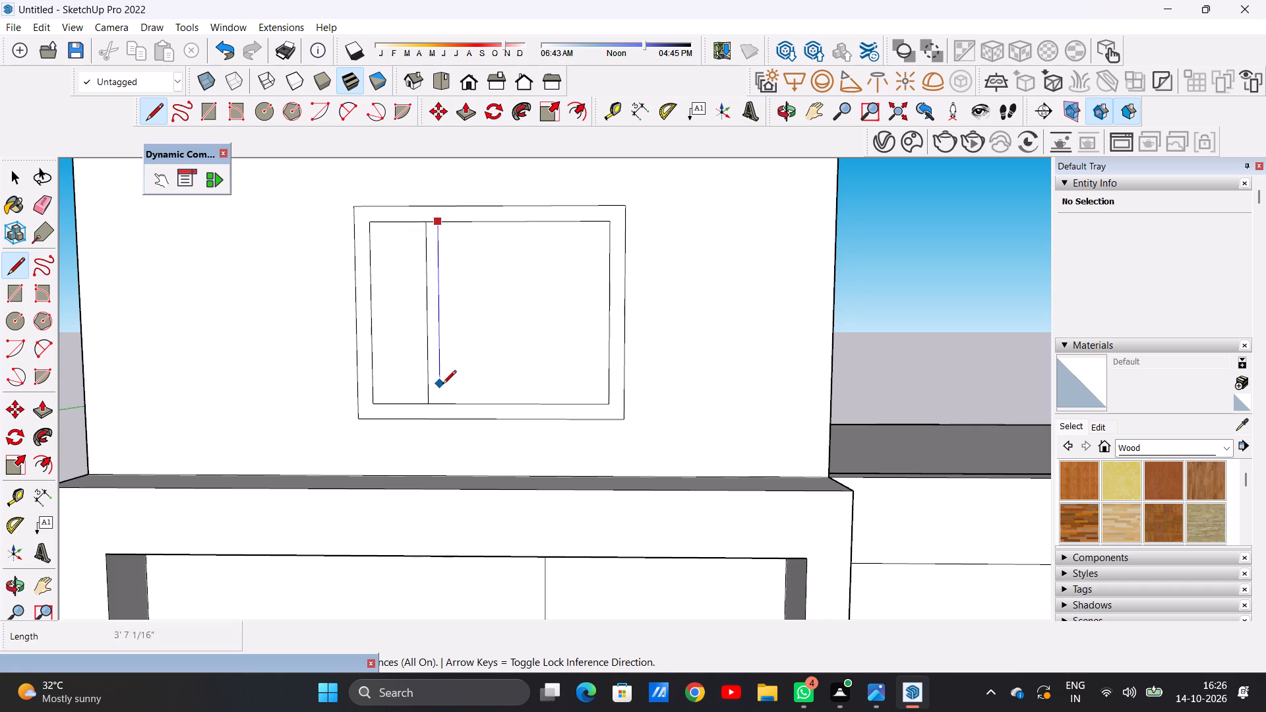
{"action": "left_click", "coordinate": [442, 398]}
{"action": "key", "text": "space"}
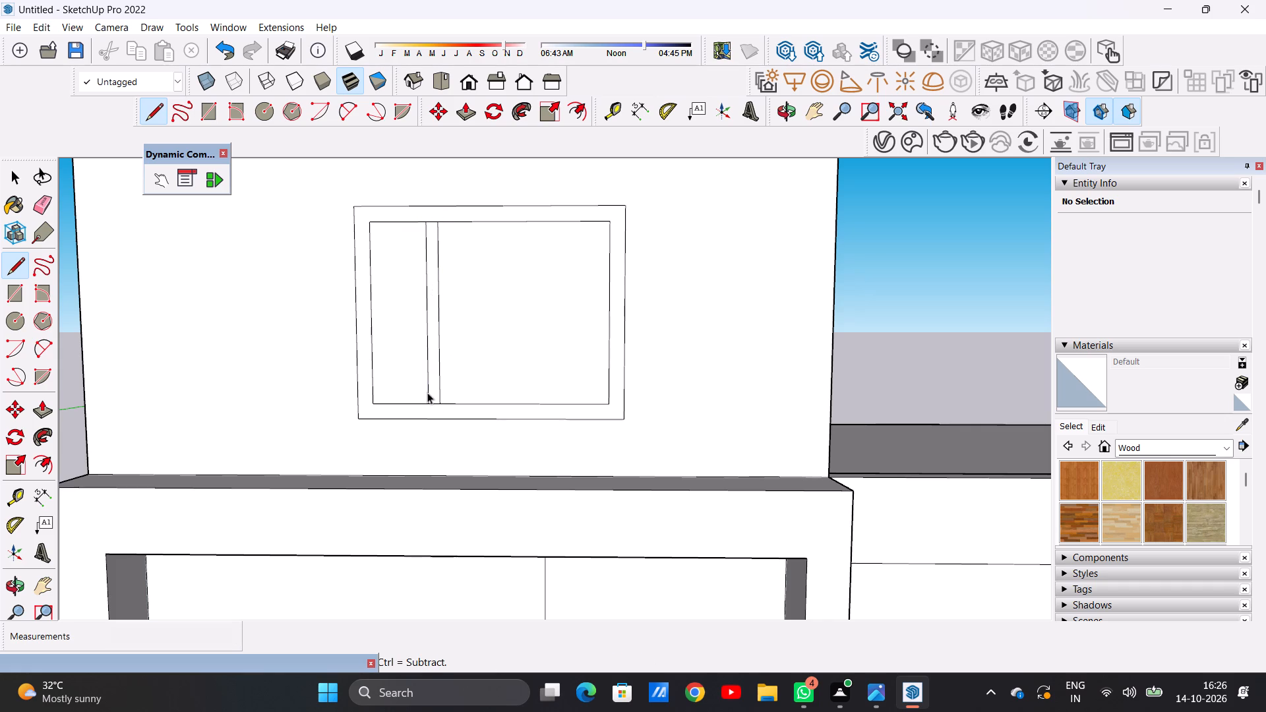
Copy the mullion strip about 2' 3 3/16" horizontally toward the far side of the upper-storey window.
{"action": "double_click", "coordinate": [434, 395]}
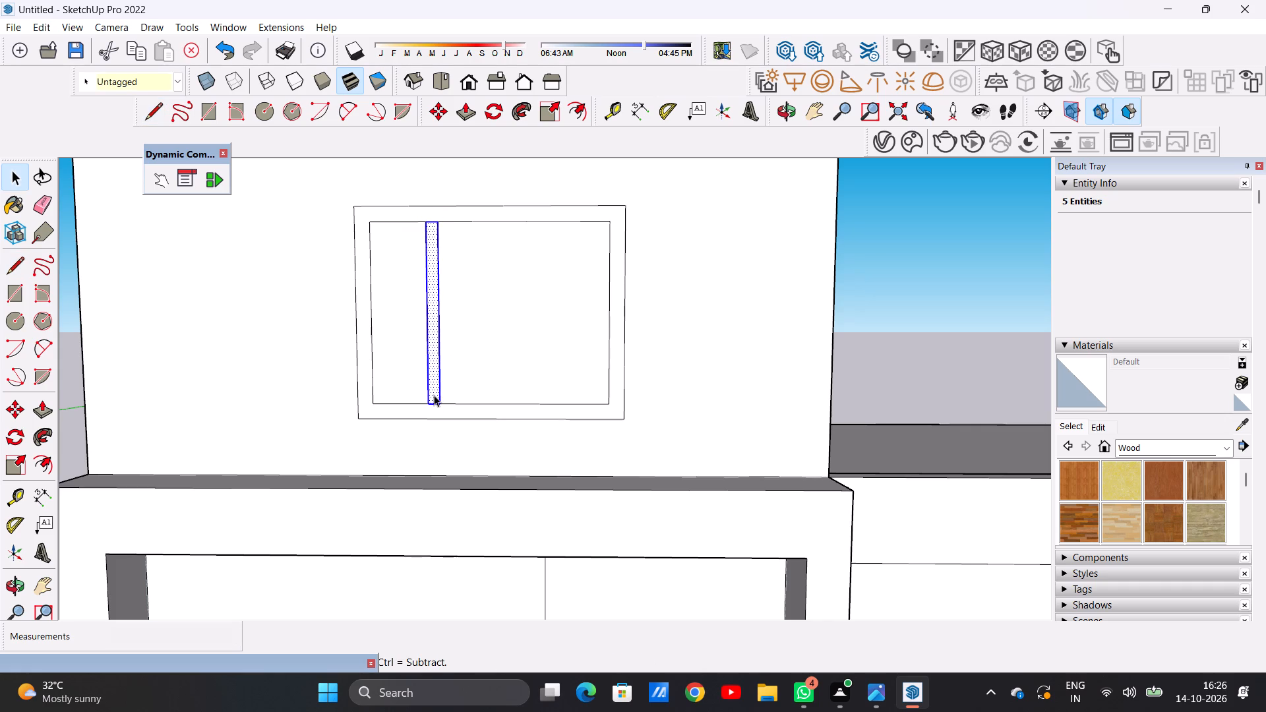
{"action": "key", "text": "m"}
{"action": "left_click", "coordinate": [438, 404]}
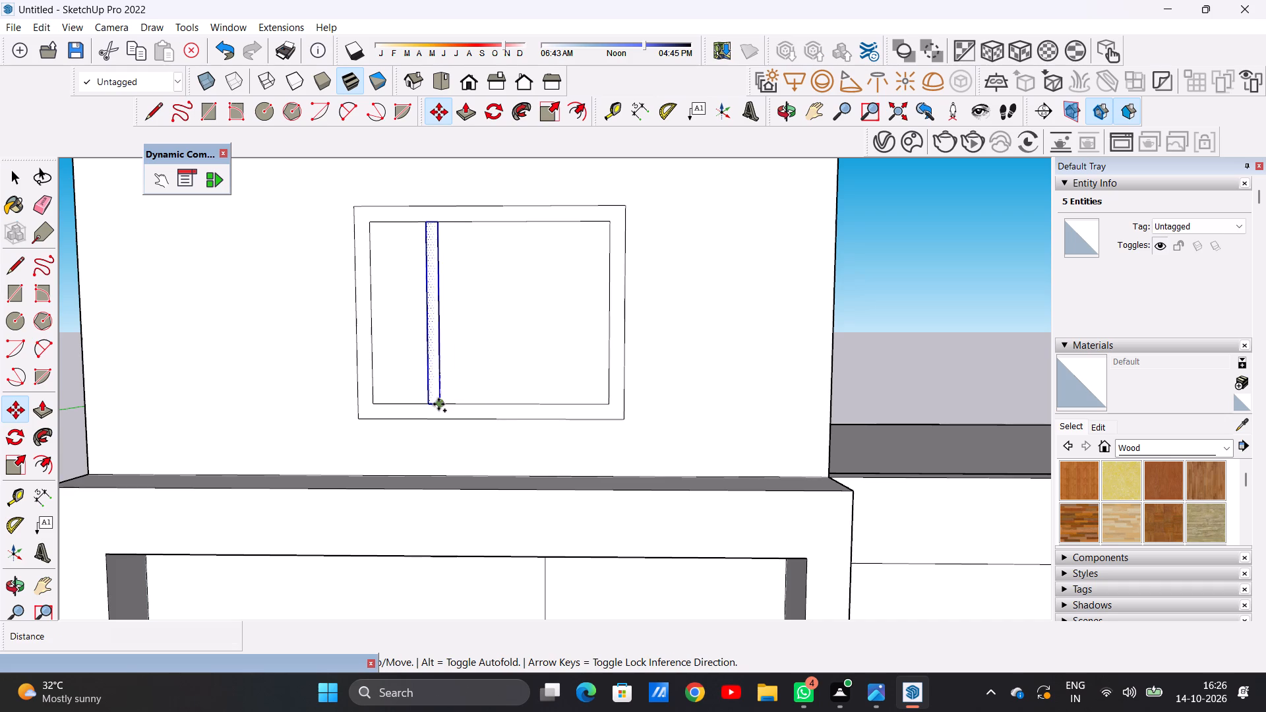
{"action": "left_click", "coordinate": [541, 404]}
{"action": "key", "text": "space"}
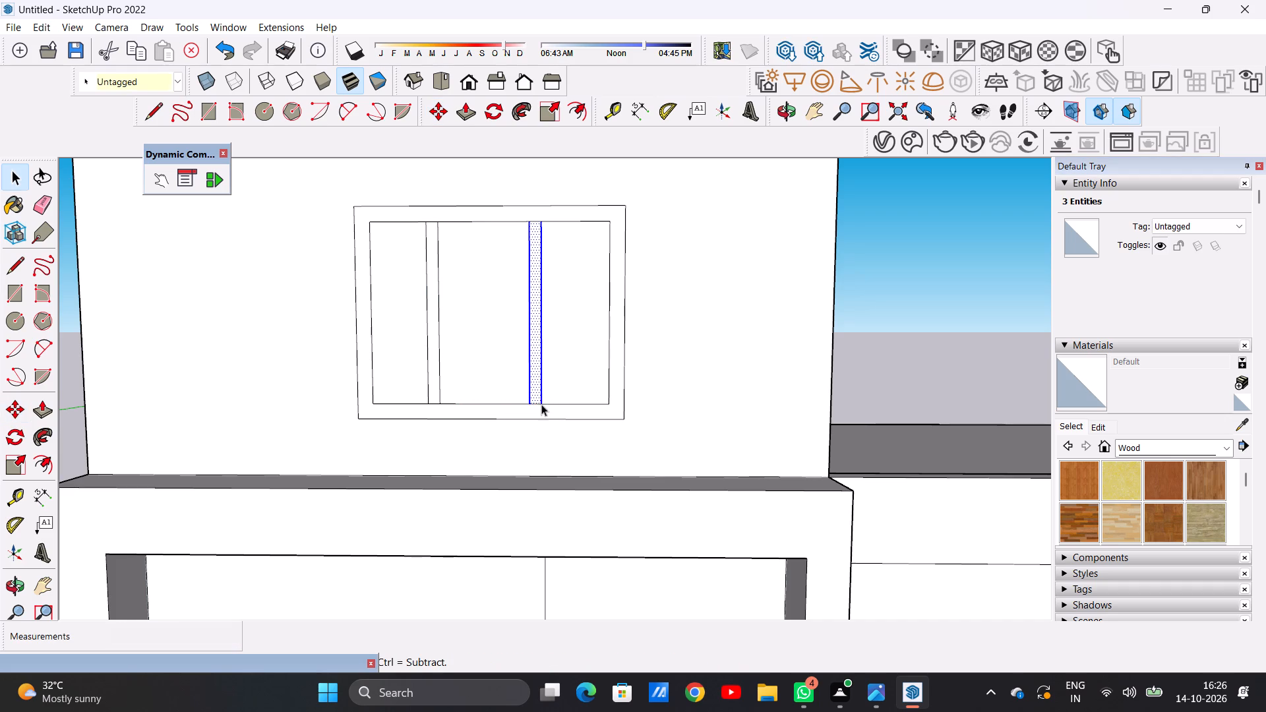
Move the original mullion strip about 3 1/2" horizontally toward the copied one.
{"action": "double_click", "coordinate": [436, 392]}
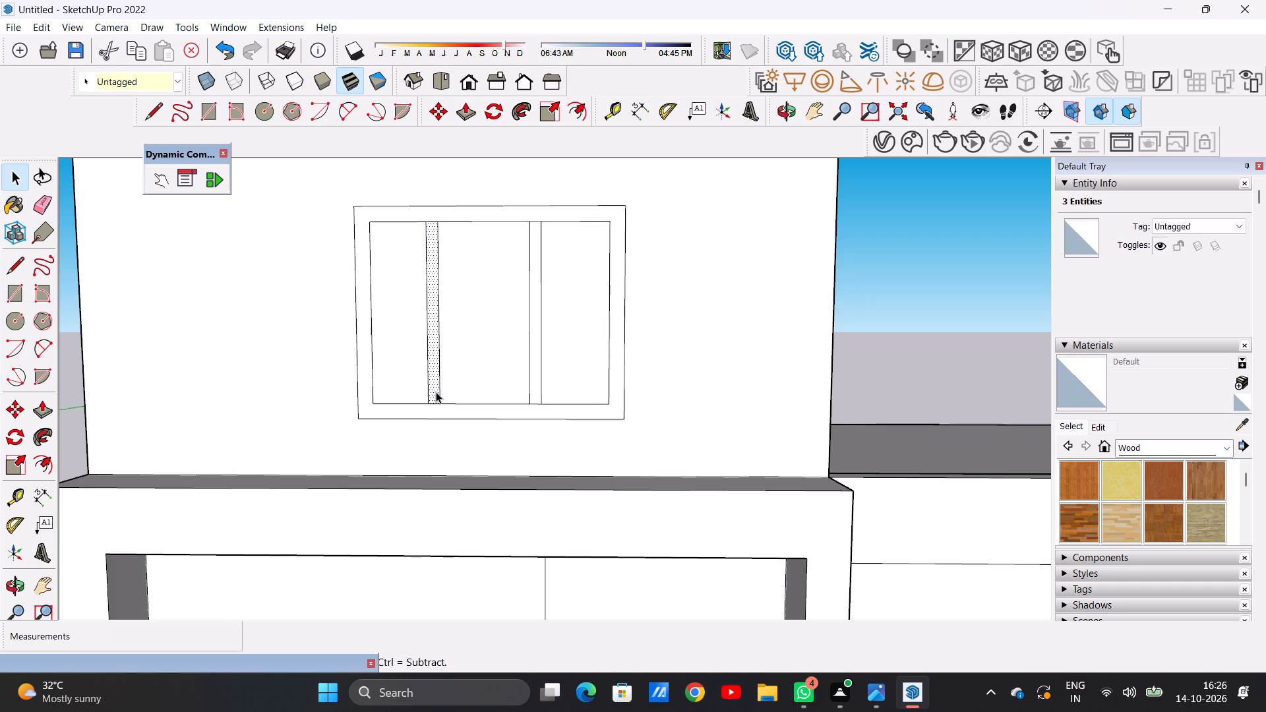
{"action": "key", "text": "m"}
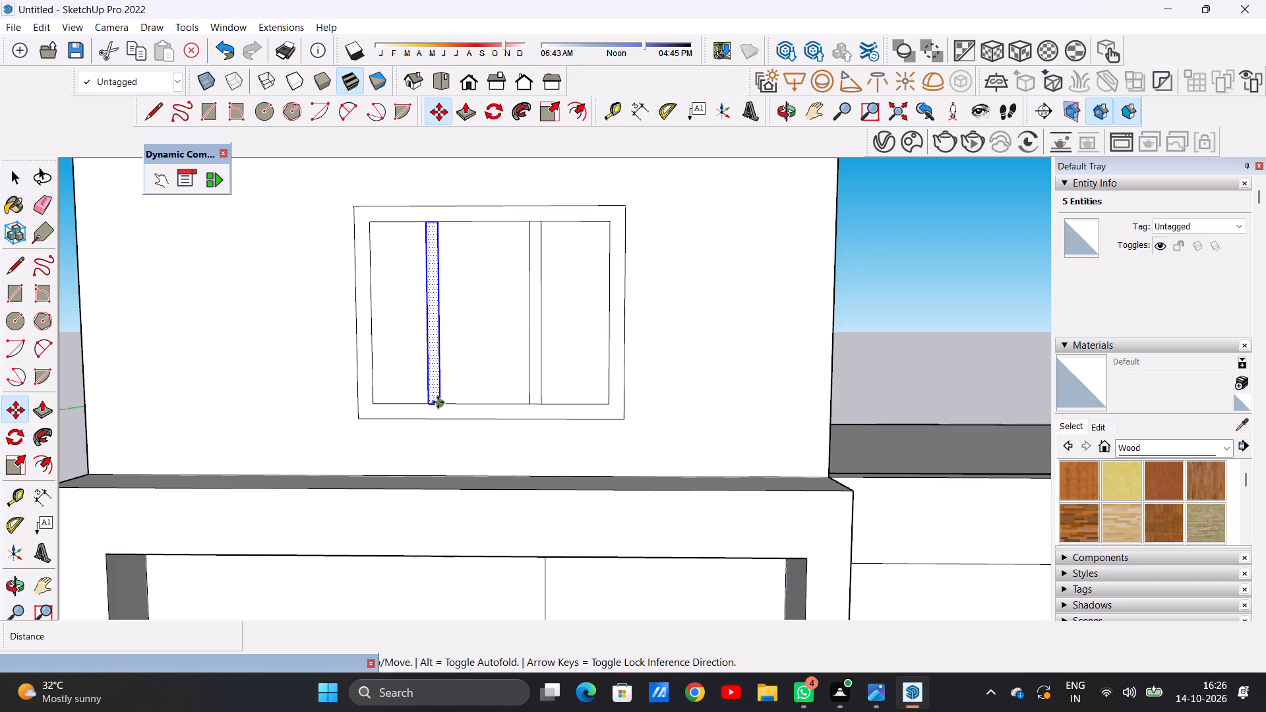
{"action": "left_click", "coordinate": [438, 402]}
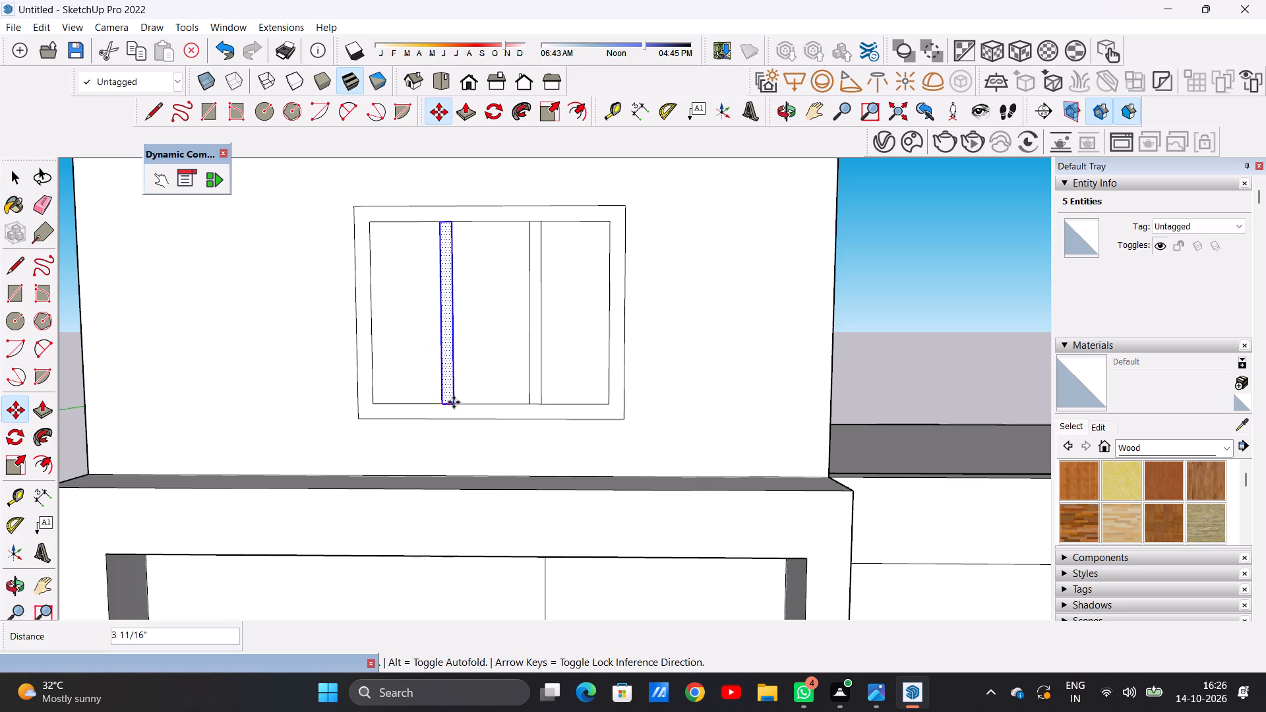
{"action": "left_click", "coordinate": [453, 402]}
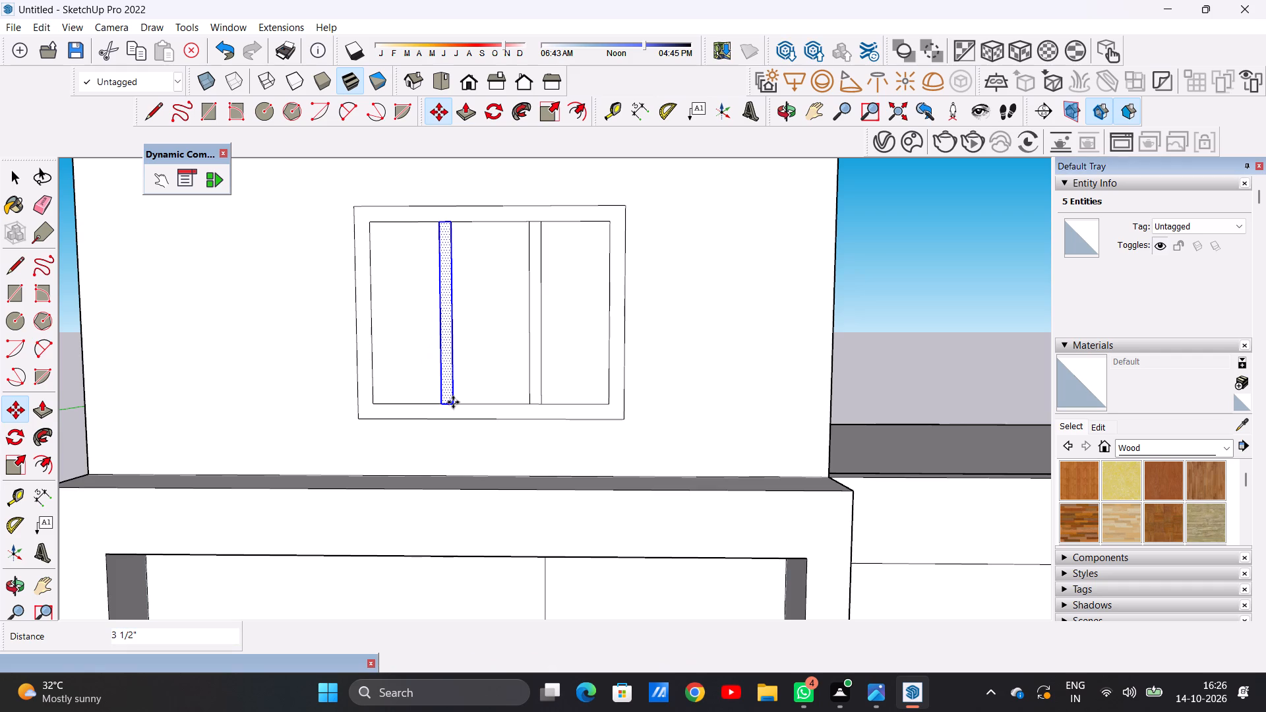
{"action": "key", "text": "space"}
{"action": "left_click", "coordinate": [904, 309]}
Draw a border on the upper-storey front wall: a vertical line about 8' 8 3/16" near its left edge, continued horizontally about 15' 4 7/8" to the right edge.
{"action": "scroll", "coordinate": [452, 320], "scroll_direction": "down", "scroll_amount": 5}
{"action": "scroll", "coordinate": [420, 338], "scroll_direction": "up", "scroll_amount": 1}
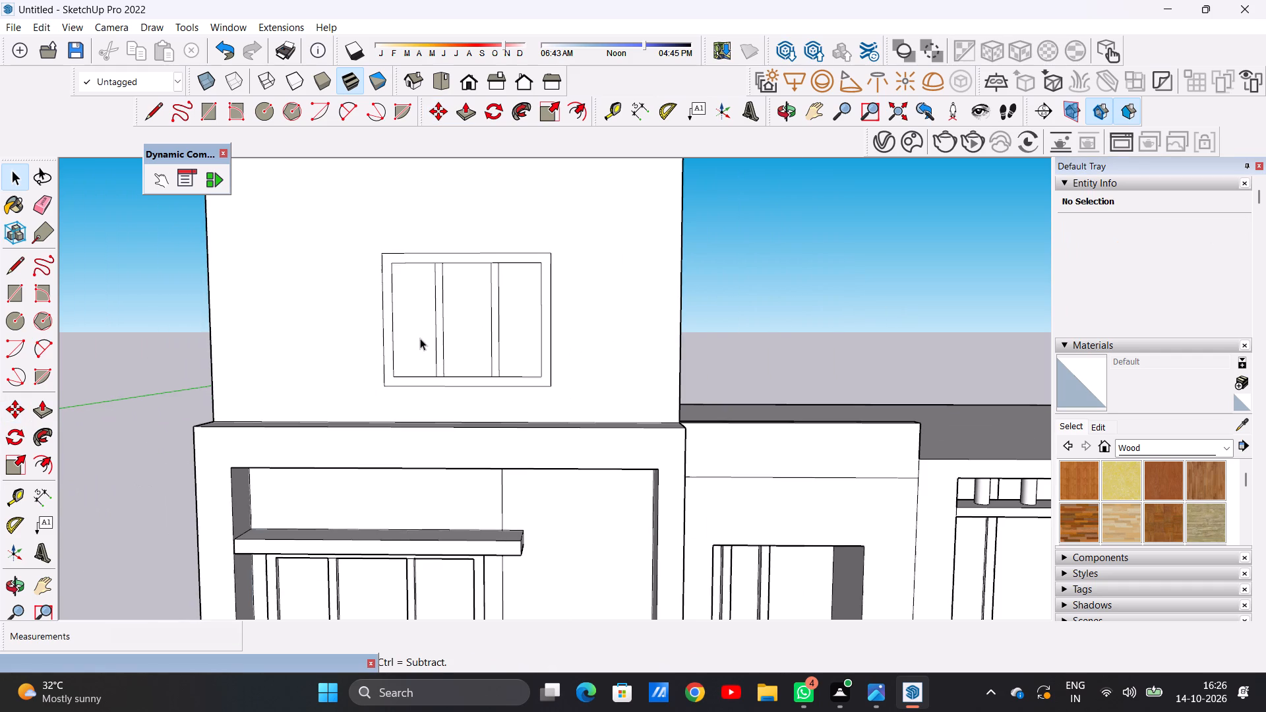
{"action": "scroll", "coordinate": [422, 338], "scroll_direction": "down", "scroll_amount": 1}
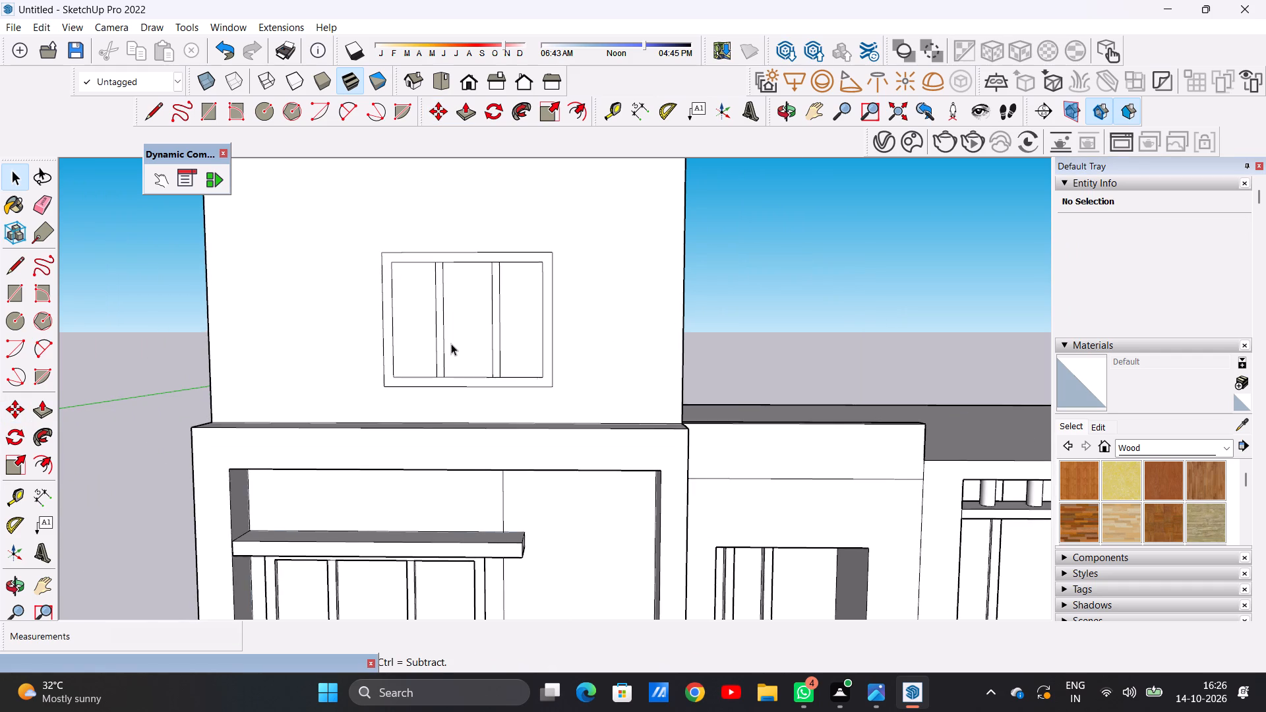
{"action": "scroll", "coordinate": [451, 343], "scroll_direction": "down", "scroll_amount": 1}
{"action": "scroll", "coordinate": [506, 401], "scroll_direction": "down", "scroll_amount": 5}
{"action": "scroll", "coordinate": [433, 350], "scroll_direction": "up", "scroll_amount": 6}
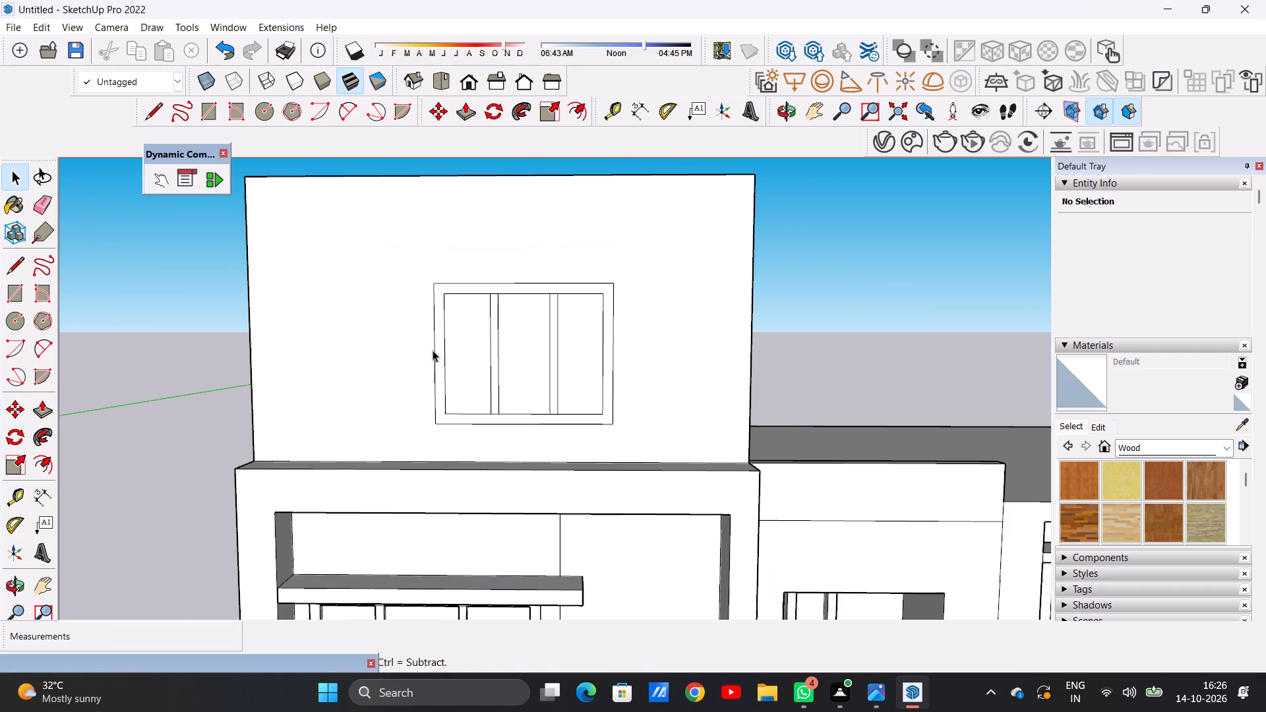
{"action": "key", "text": "l"}
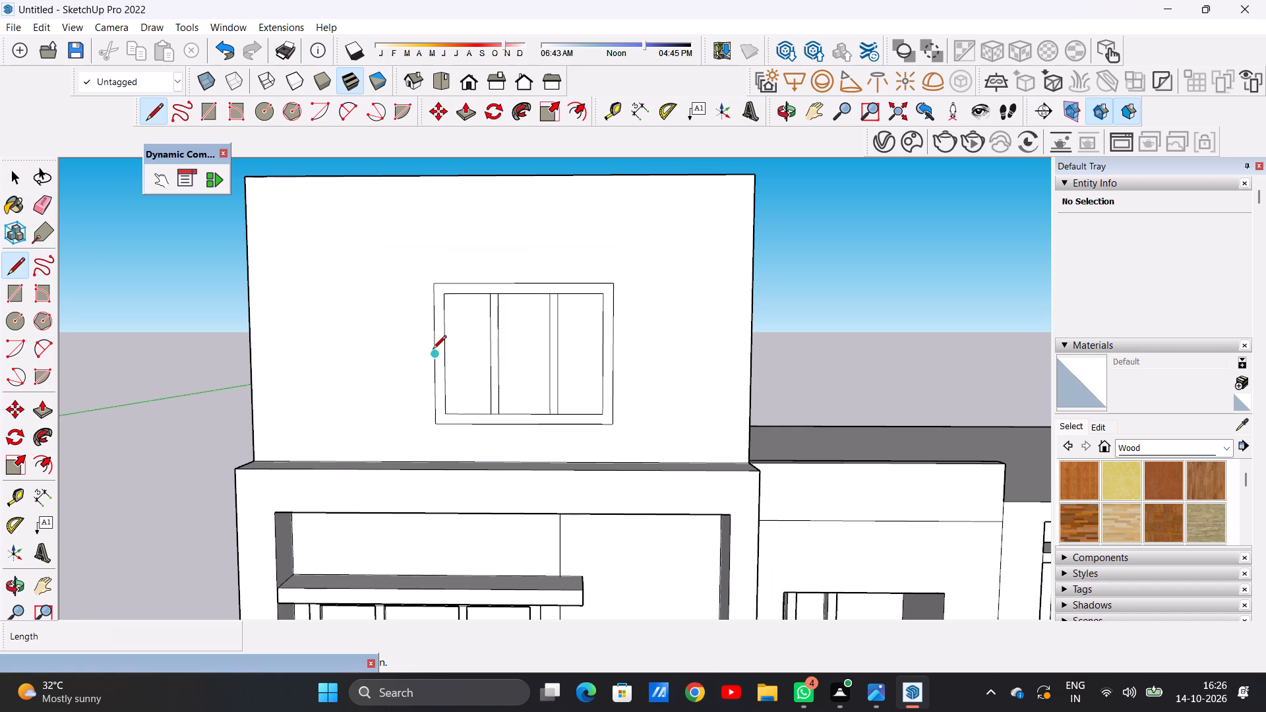
{"action": "left_click", "coordinate": [292, 458]}
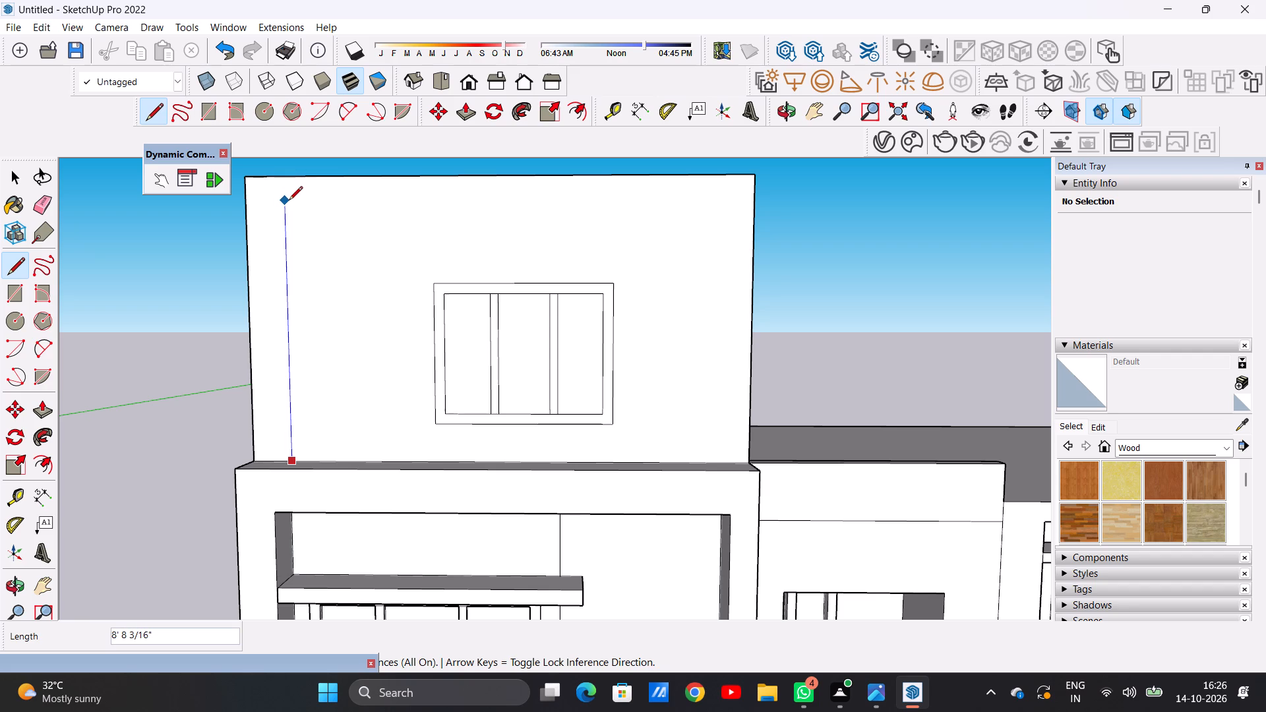
{"action": "left_click", "coordinate": [289, 201]}
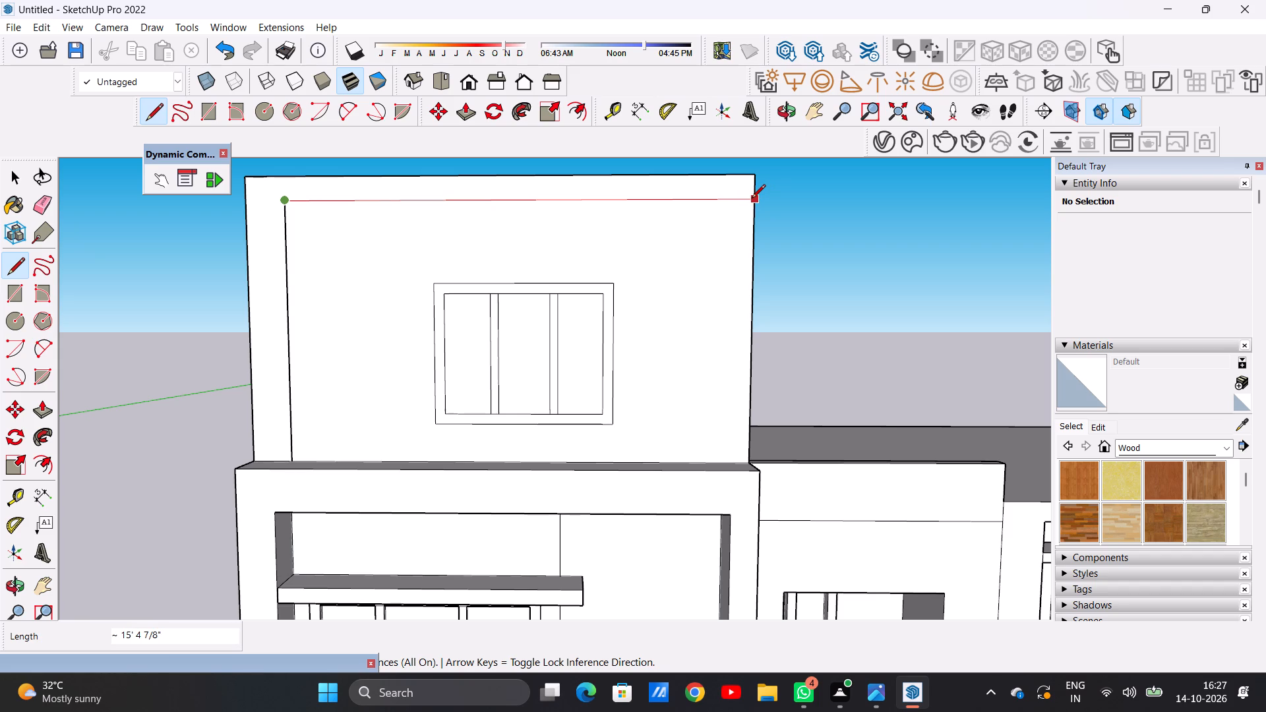
{"action": "left_click", "coordinate": [752, 199]}
{"action": "key", "text": "space"}
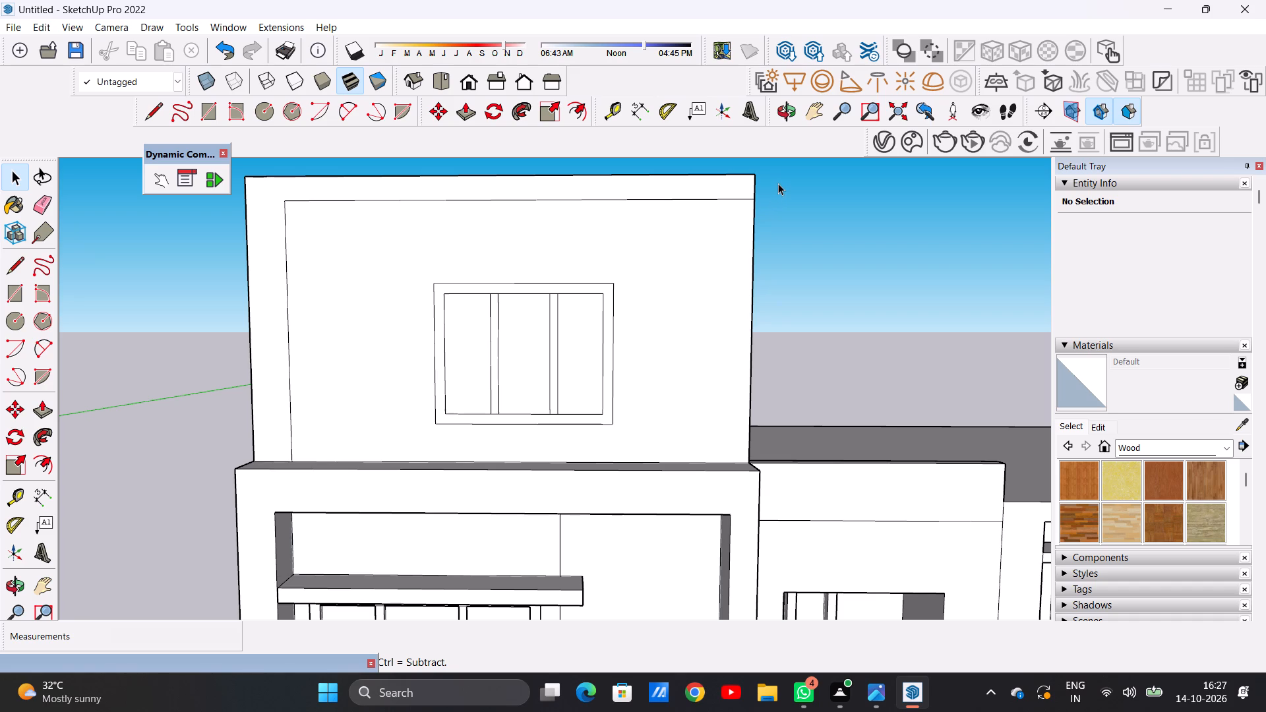
Examine the upper-storey wall and window against the ground-floor elevation below.
{"action": "scroll", "coordinate": [582, 268], "scroll_direction": "down", "scroll_amount": 3}
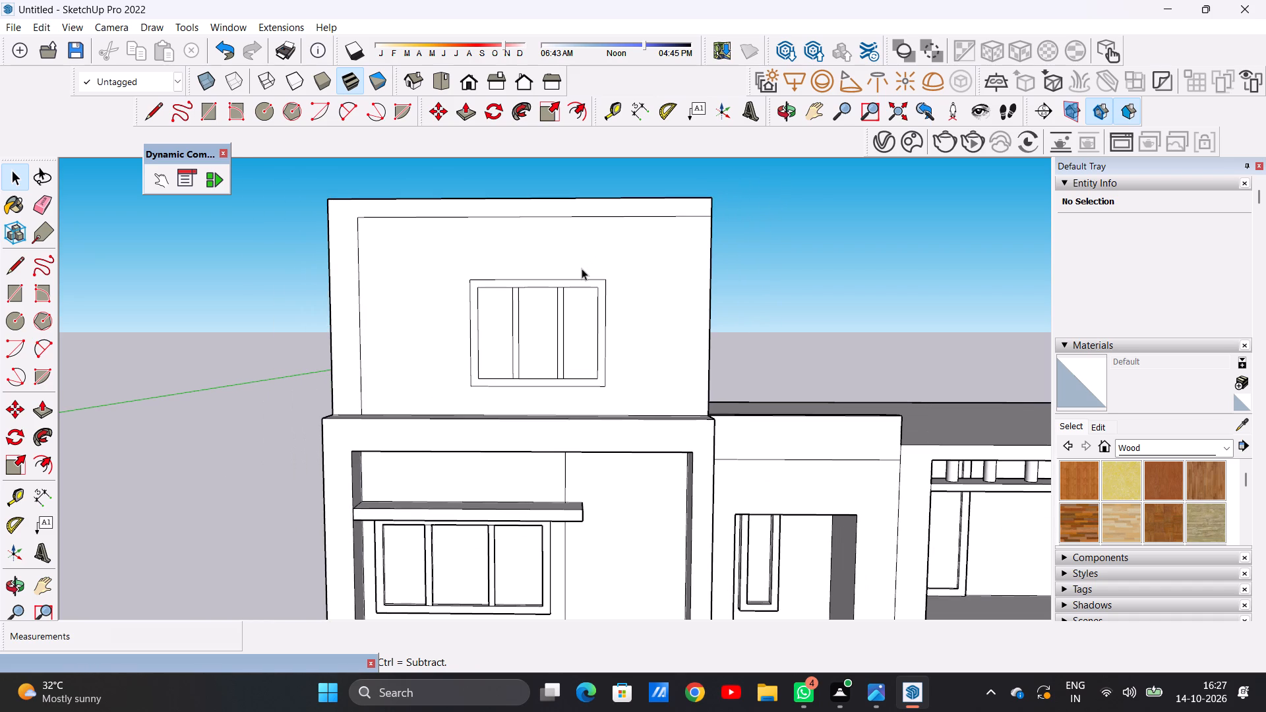
{"action": "scroll", "coordinate": [580, 264], "scroll_direction": "down", "scroll_amount": 3}
{"action": "scroll", "coordinate": [590, 336], "scroll_direction": "up", "scroll_amount": 8}
{"action": "scroll", "coordinate": [508, 291], "scroll_direction": "down", "scroll_amount": 7}
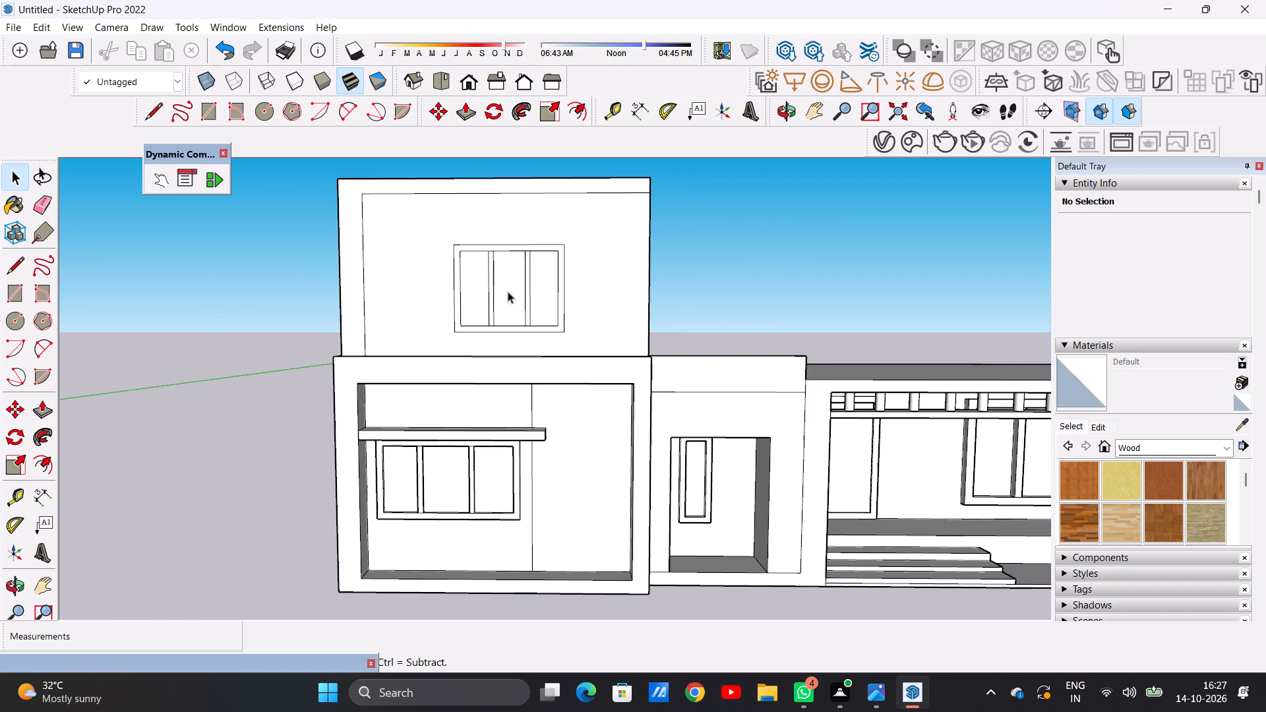
{"action": "scroll", "coordinate": [508, 291], "scroll_direction": "down", "scroll_amount": 2}
{"action": "scroll", "coordinate": [509, 227], "scroll_direction": "up", "scroll_amount": 3}
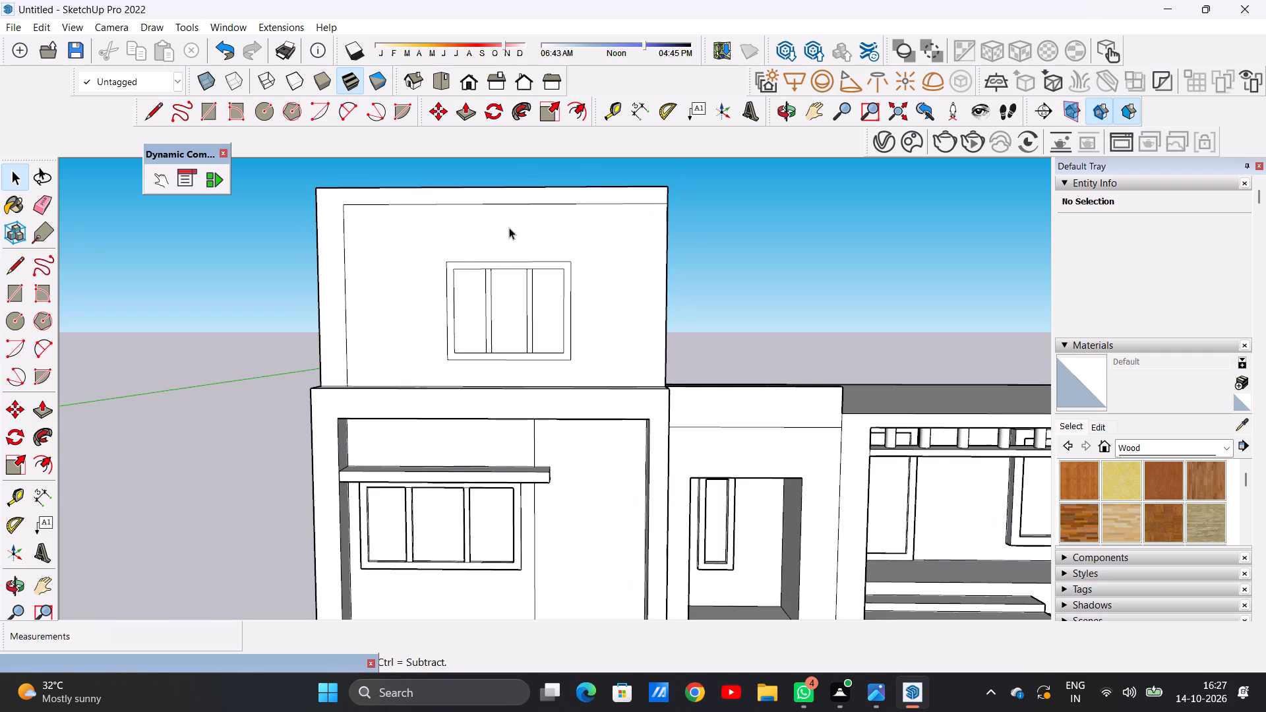
{"action": "scroll", "coordinate": [453, 257], "scroll_direction": "down", "scroll_amount": 4}
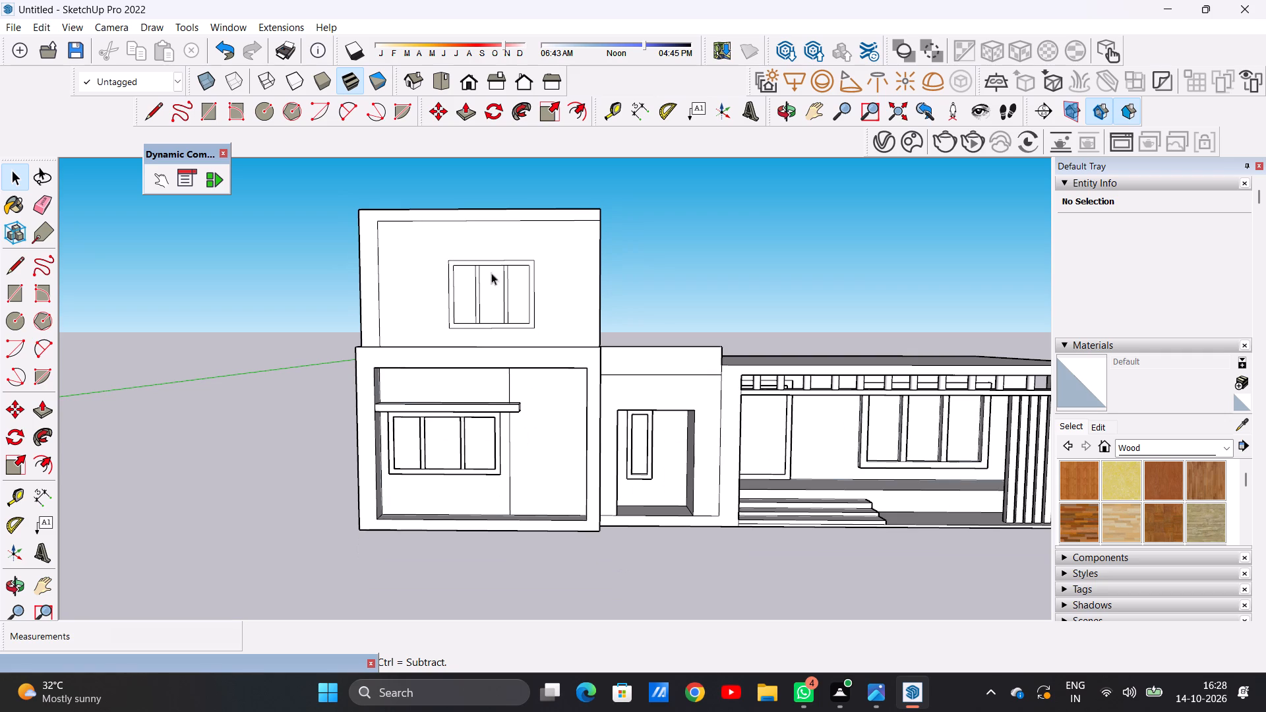
{"action": "scroll", "coordinate": [533, 297], "scroll_direction": "up", "scroll_amount": 6}
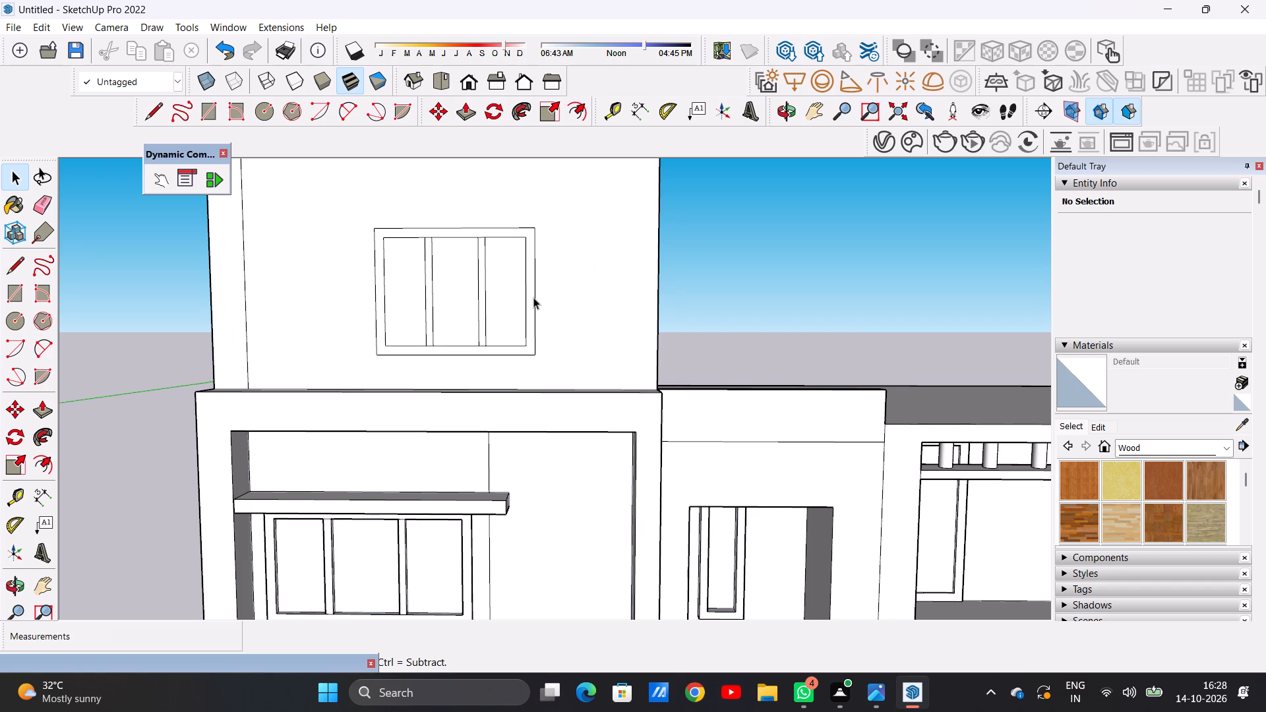
{"action": "scroll", "coordinate": [506, 285], "scroll_direction": "down", "scroll_amount": 5}
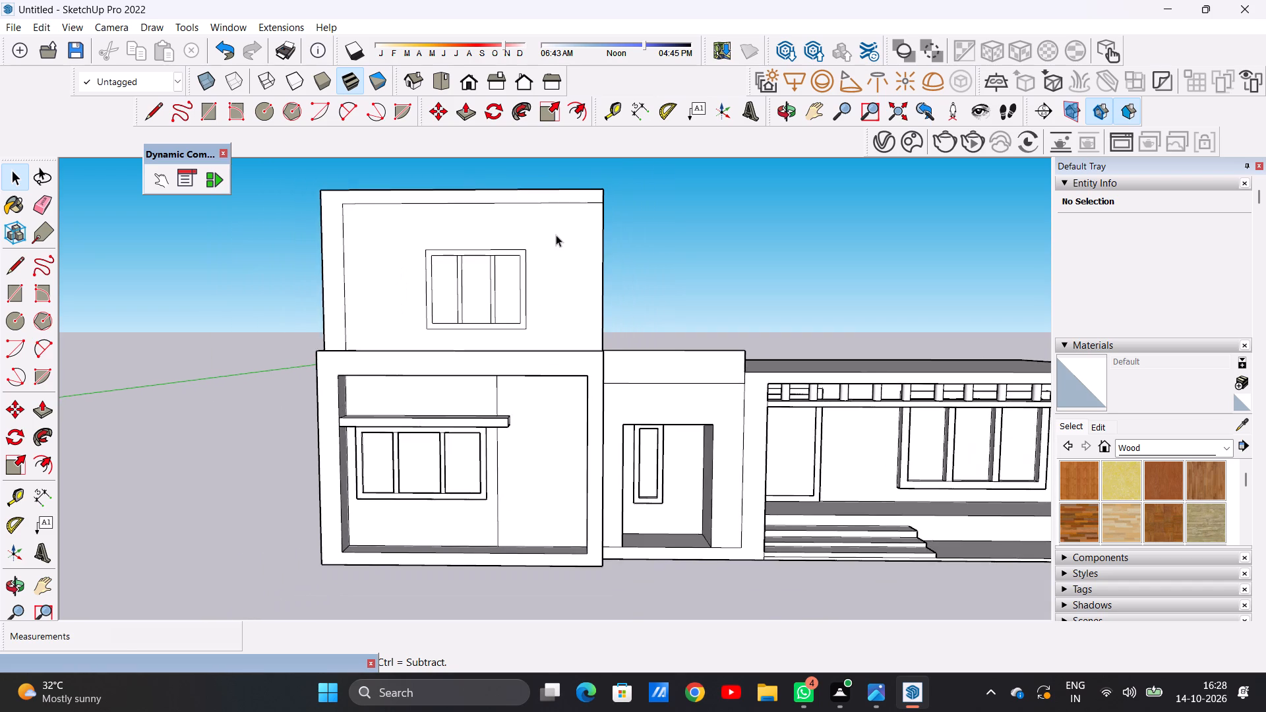
{"action": "scroll", "coordinate": [556, 235], "scroll_direction": "up", "scroll_amount": 5}
{"action": "scroll", "coordinate": [527, 276], "scroll_direction": "down", "scroll_amount": 4}
{"action": "scroll", "coordinate": [517, 308], "scroll_direction": "up", "scroll_amount": 2}
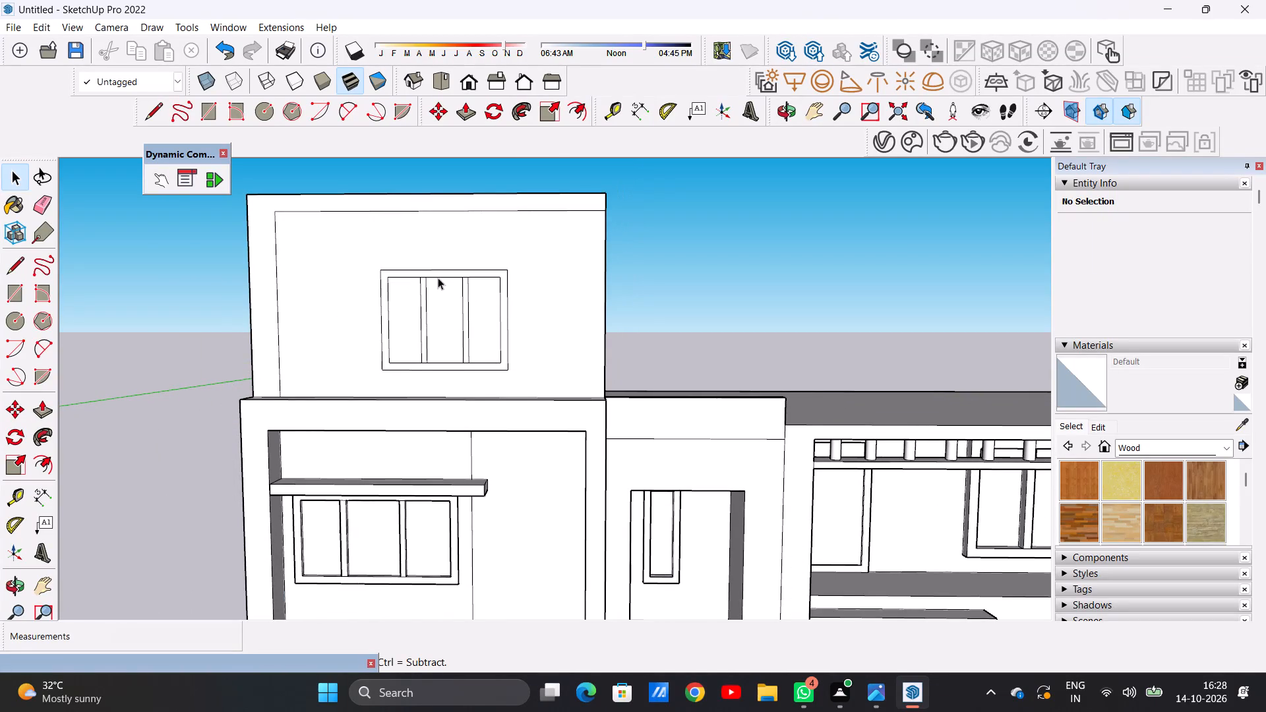
Draw a sunshade rectangle about 8' 9/16" by 6 3/8" on the wall just above the upper-storey window.
{"action": "key", "text": "l"}
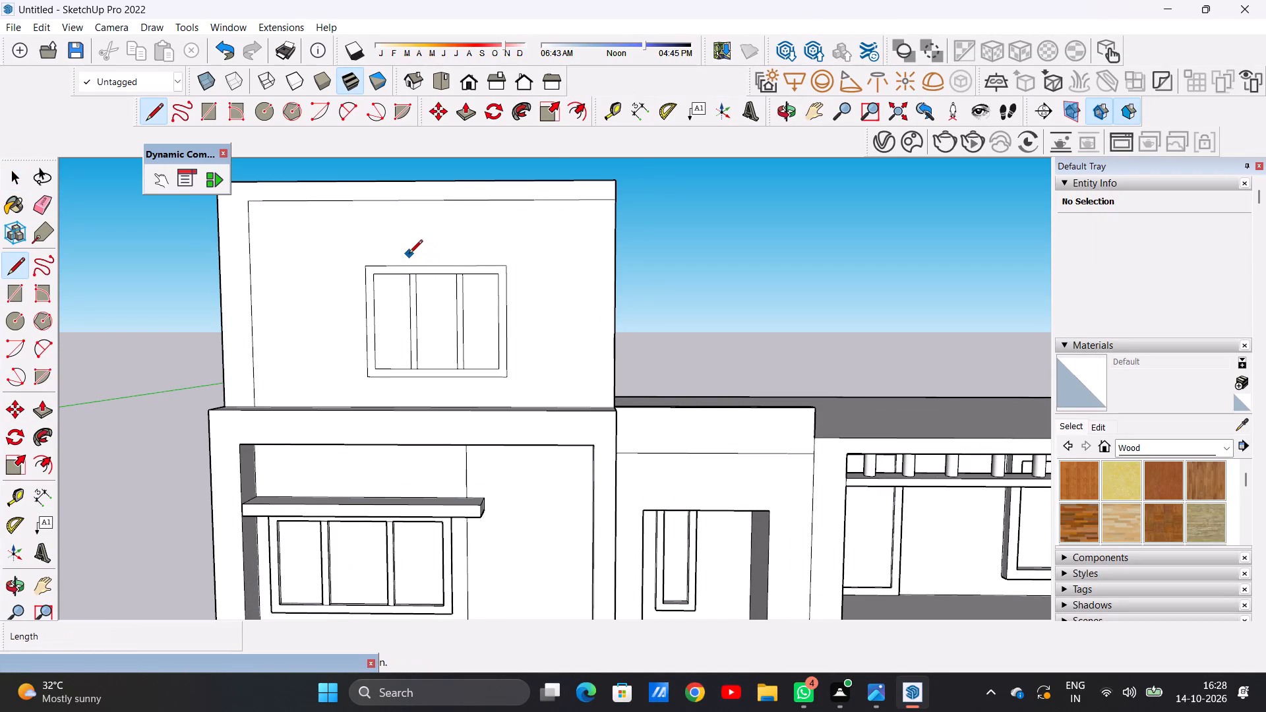
{"action": "key", "text": "space"}
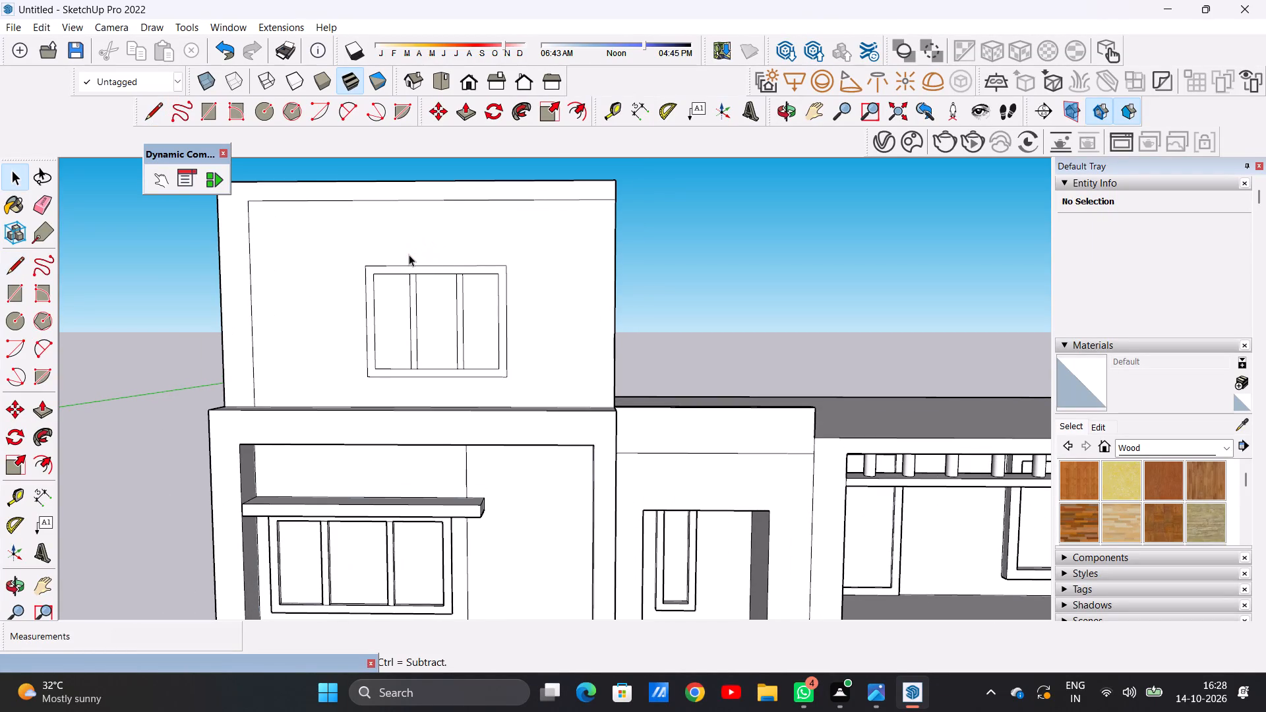
{"action": "type", "text": "R"}
{"action": "scroll", "coordinate": [394, 256], "scroll_direction": "up", "scroll_amount": 5}
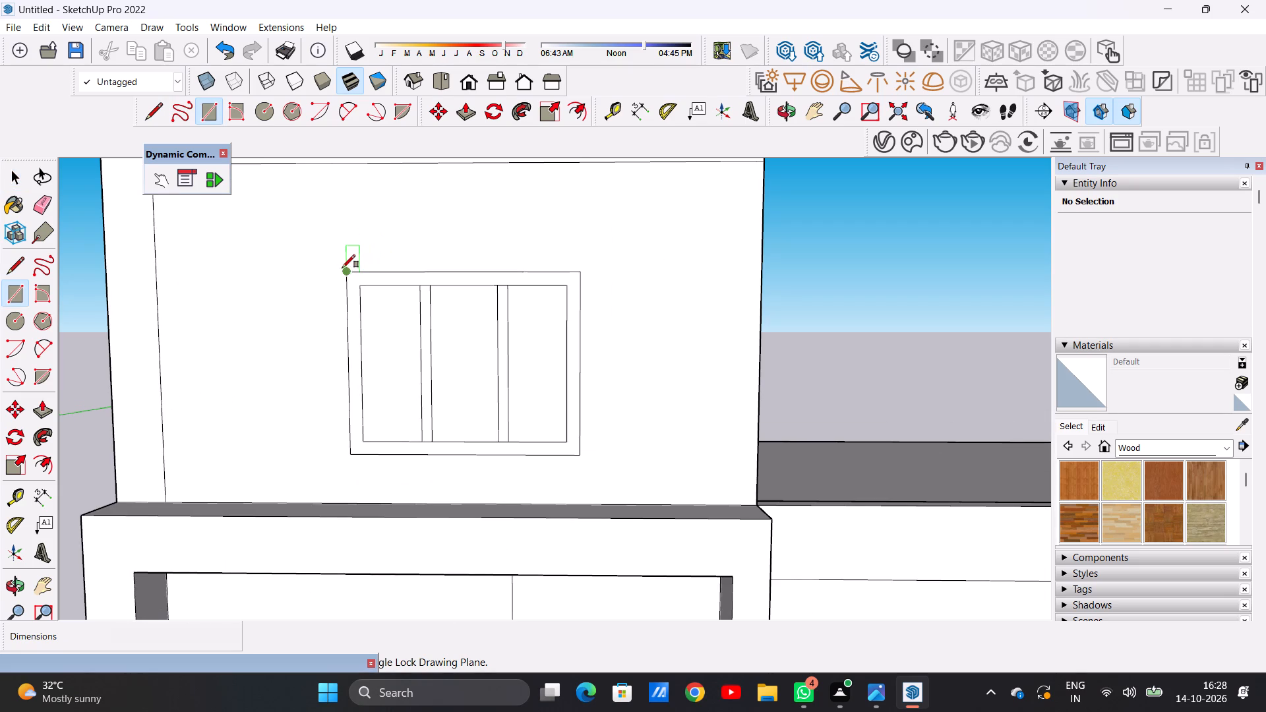
{"action": "left_click", "coordinate": [299, 270]}
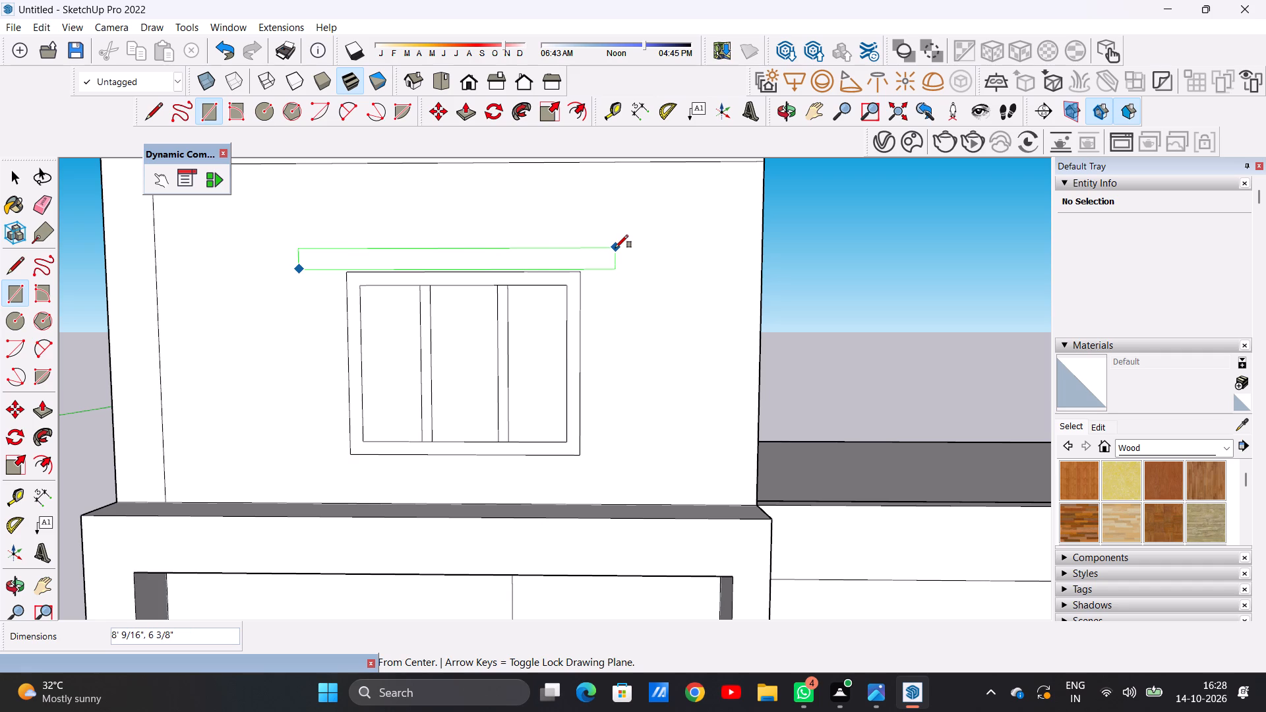
{"action": "left_click", "coordinate": [615, 248]}
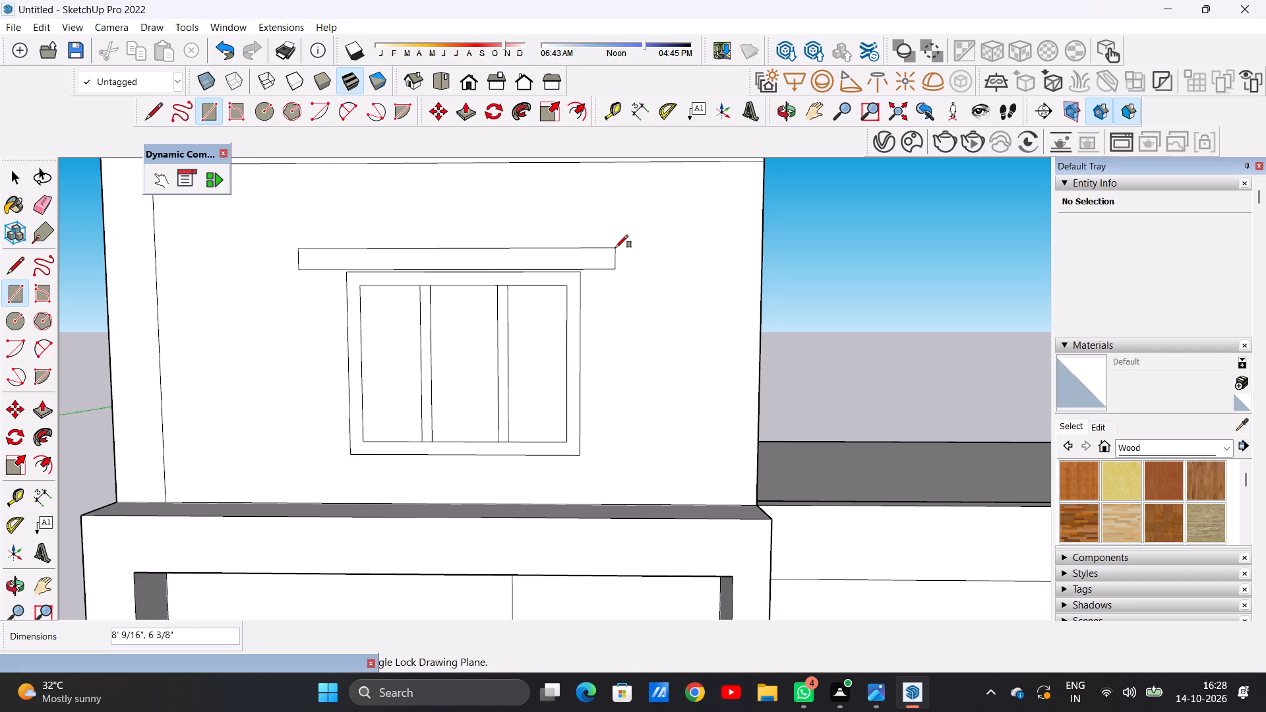
{"action": "key", "text": "space"}
Extrude the upper-storey window's outer frame about 1 15/16" outward with Push/Pull.
{"action": "scroll", "coordinate": [551, 280], "scroll_direction": "down", "scroll_amount": 6}
{"action": "middle_click_drag", "start_coordinate": [533, 298], "coordinate": [424, 334]}
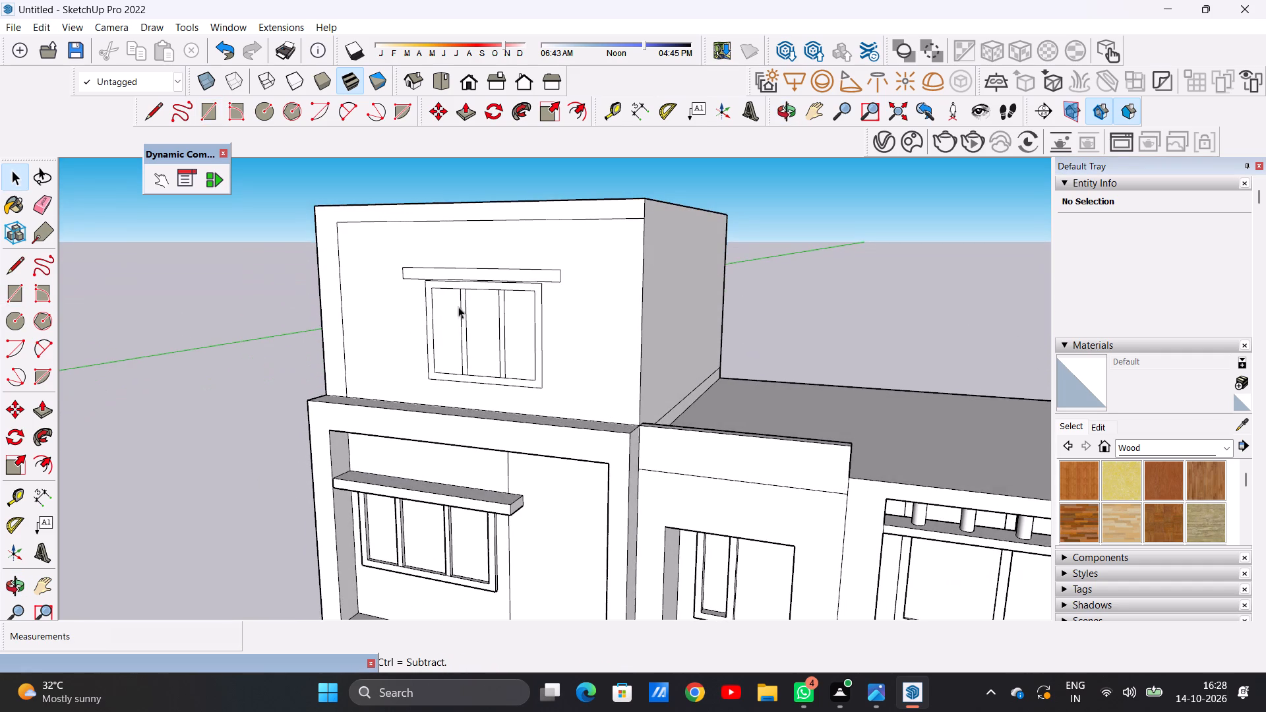
{"action": "scroll", "coordinate": [553, 276], "scroll_direction": "up", "scroll_amount": 7}
{"action": "key", "text": "p"}
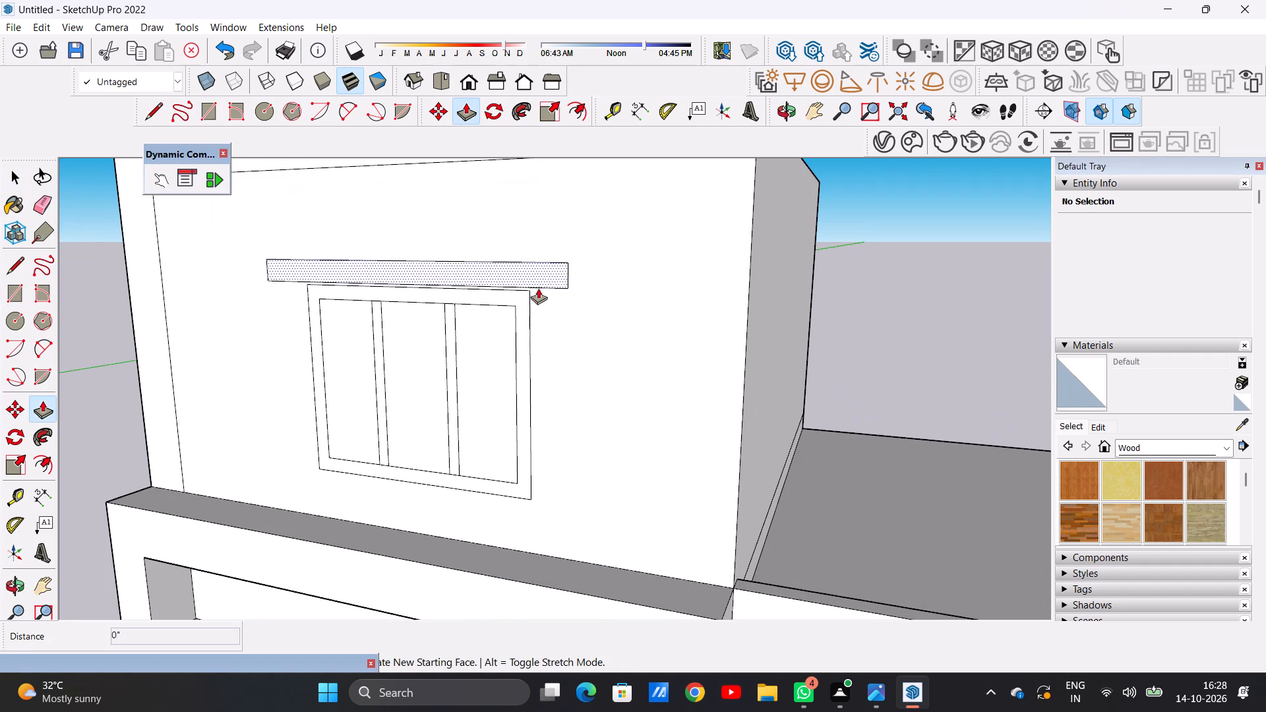
{"action": "scroll", "coordinate": [517, 314], "scroll_direction": "up", "scroll_amount": 2}
{"action": "left_click", "coordinate": [522, 311]}
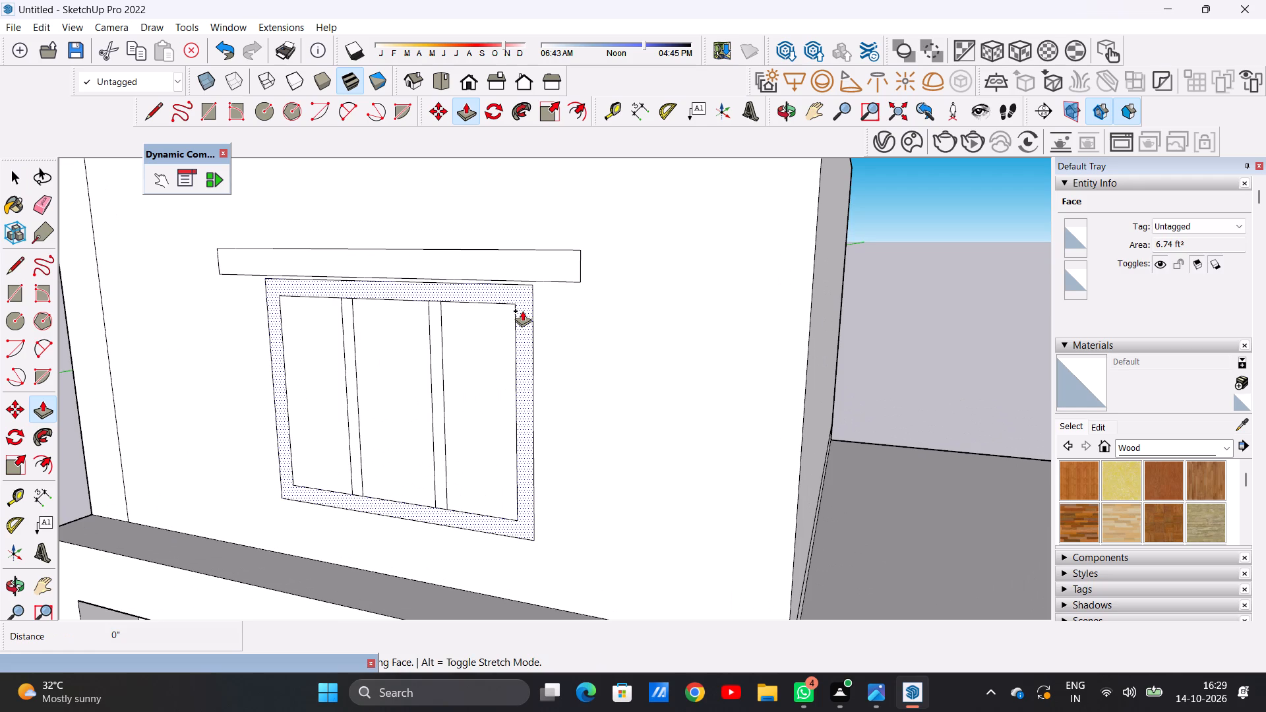
{"action": "left_click", "coordinate": [519, 314]}
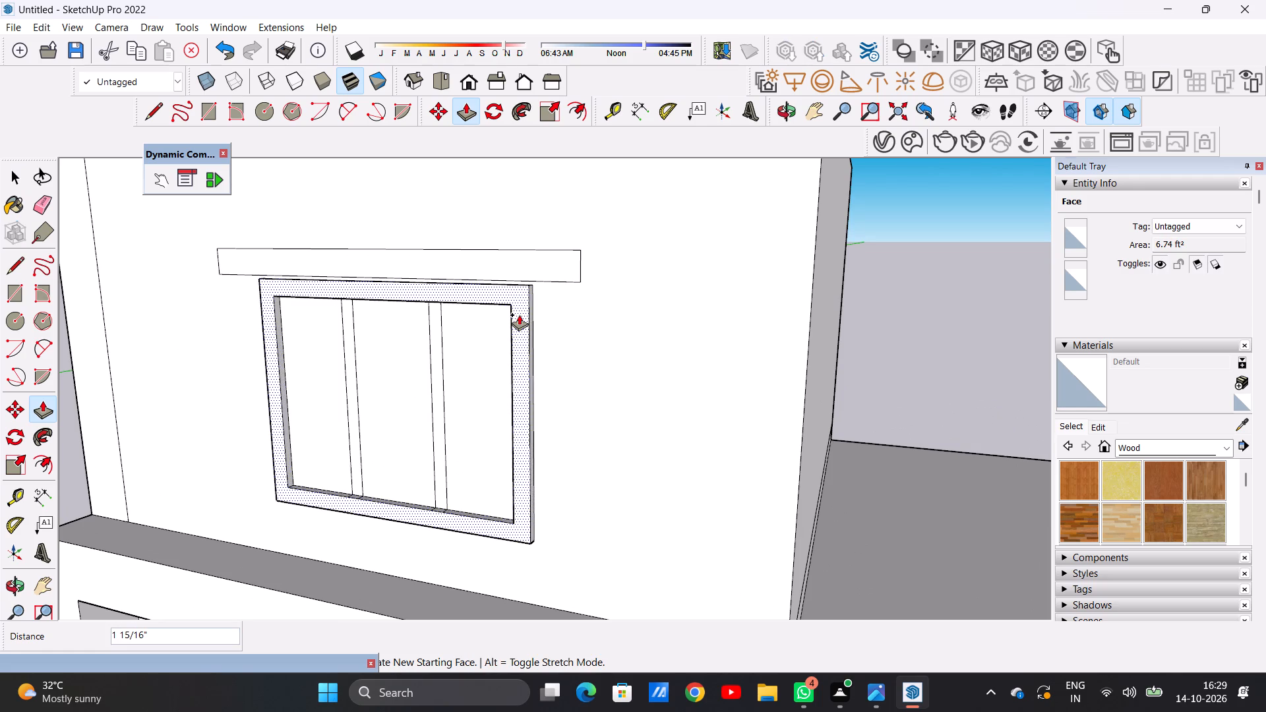
Extrude the upper-storey window's two vertical mullions outward with Push/Pull, the left one about 1 15/16".
{"action": "scroll", "coordinate": [351, 320], "scroll_direction": "up", "scroll_amount": 7}
{"action": "left_click", "coordinate": [342, 303]}
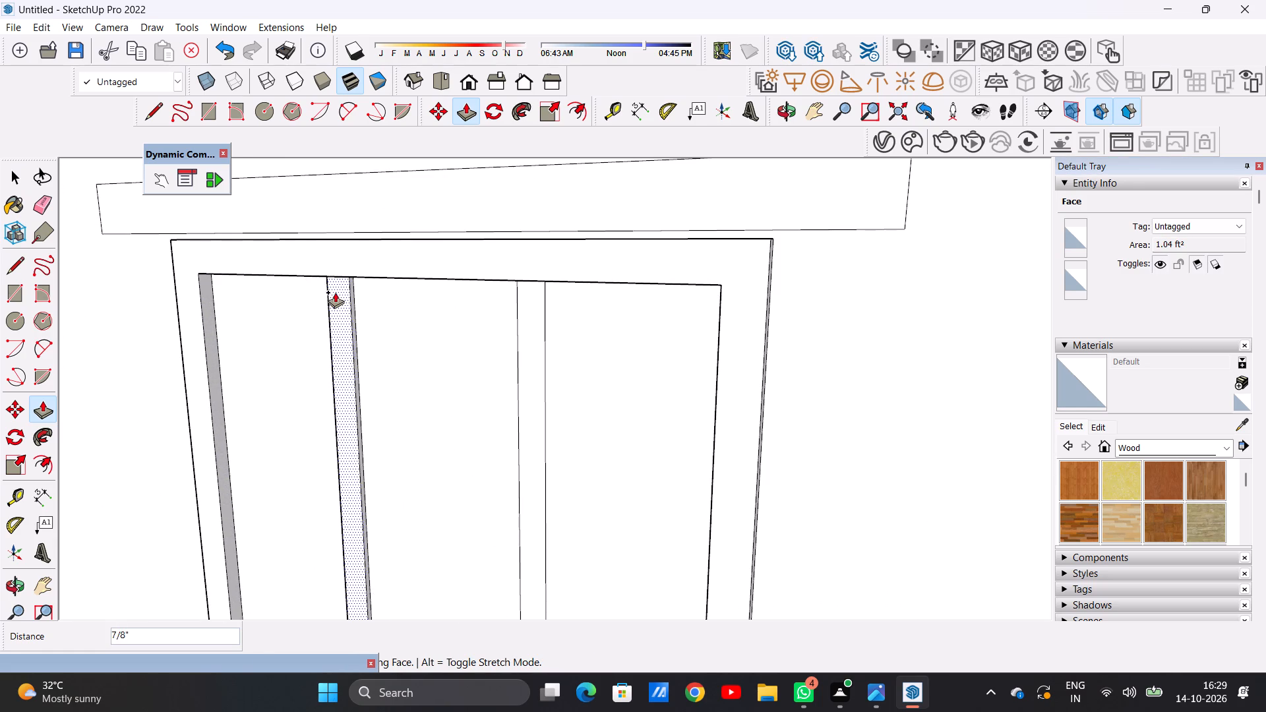
{"action": "left_click", "coordinate": [324, 278]}
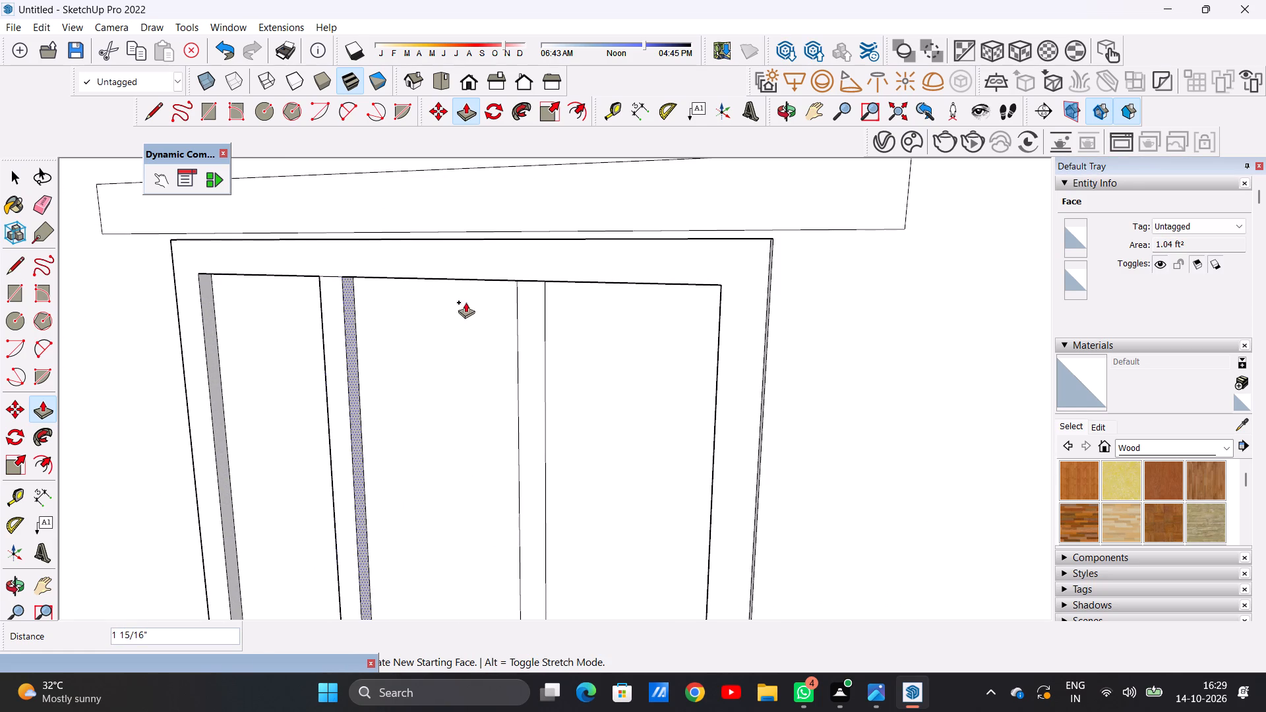
{"action": "left_click", "coordinate": [528, 289]}
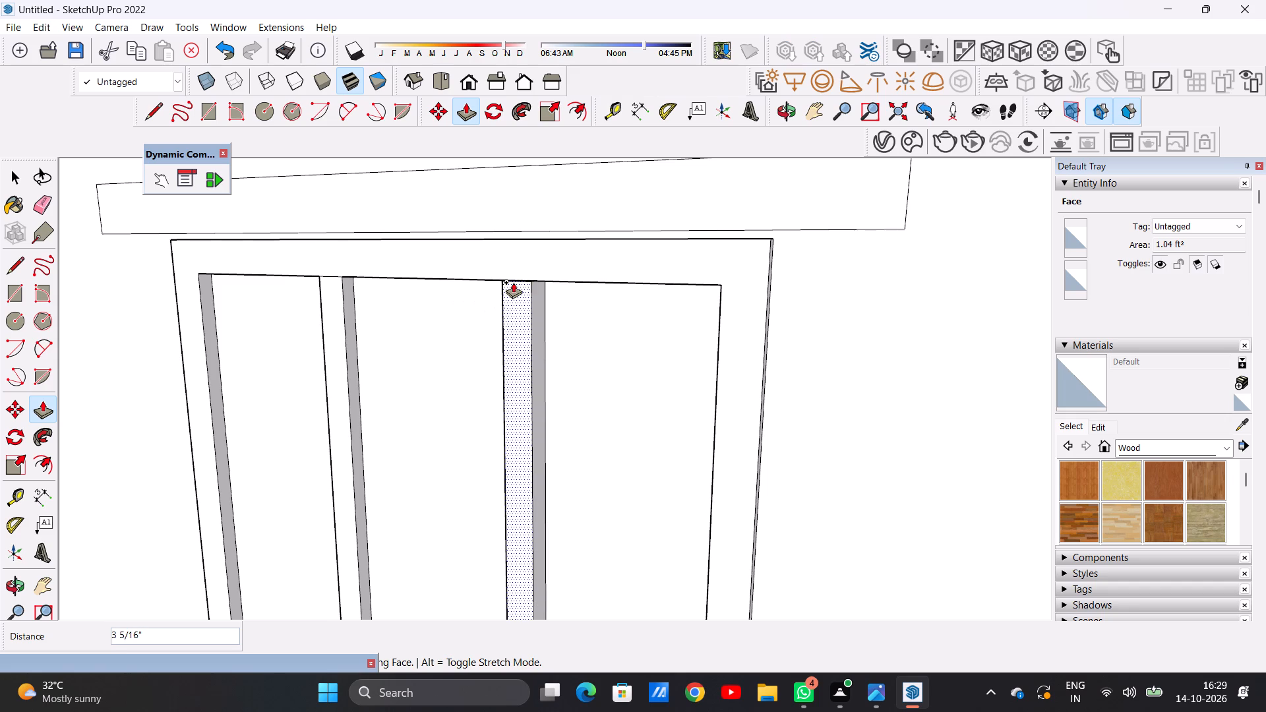
{"action": "left_click", "coordinate": [541, 279]}
{"action": "key", "text": "space"}
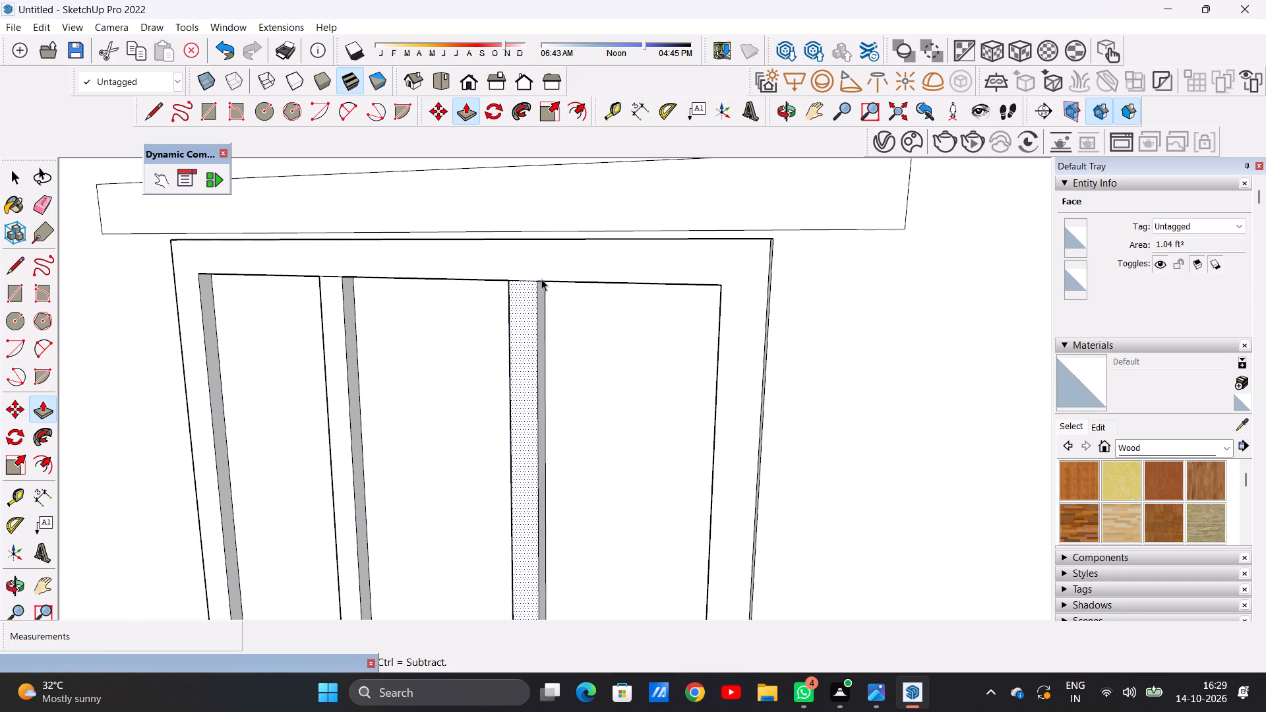
Extrude the sunshade rectangle above the upper-storey window about 1' 8 3/16" outward with Push/Pull.
{"action": "scroll", "coordinate": [541, 353], "scroll_direction": "down", "scroll_amount": 11}
{"action": "middle_click_drag", "start_coordinate": [626, 304], "coordinate": [475, 359]}
{"action": "scroll", "coordinate": [545, 336], "scroll_direction": "up", "scroll_amount": 1}
{"action": "key", "text": "p"}
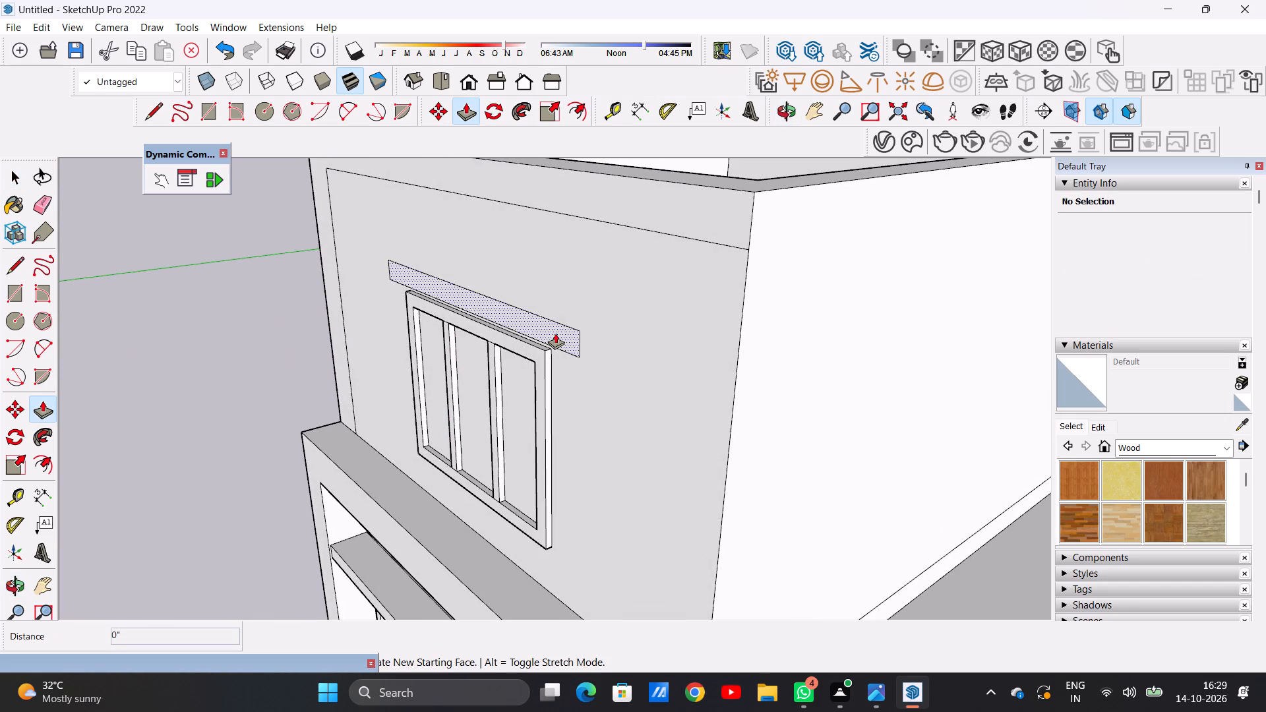
{"action": "left_click", "coordinate": [555, 333]}
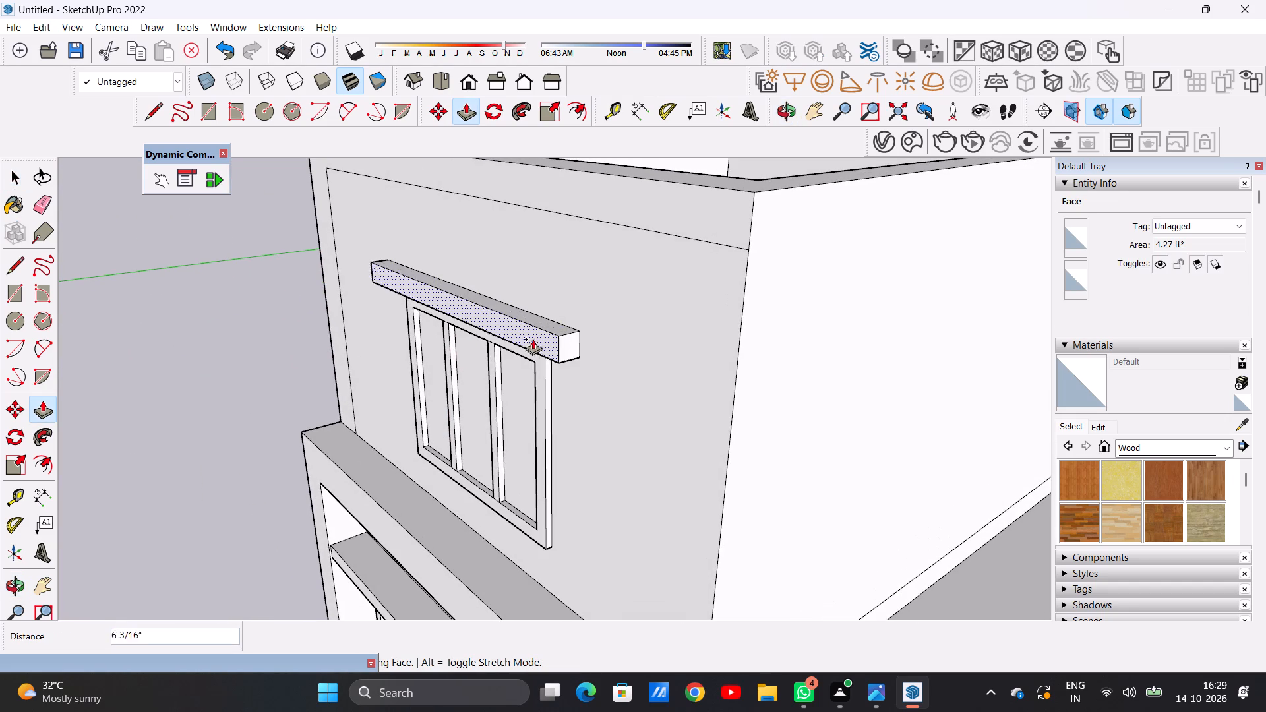
{"action": "left_click", "coordinate": [487, 363]}
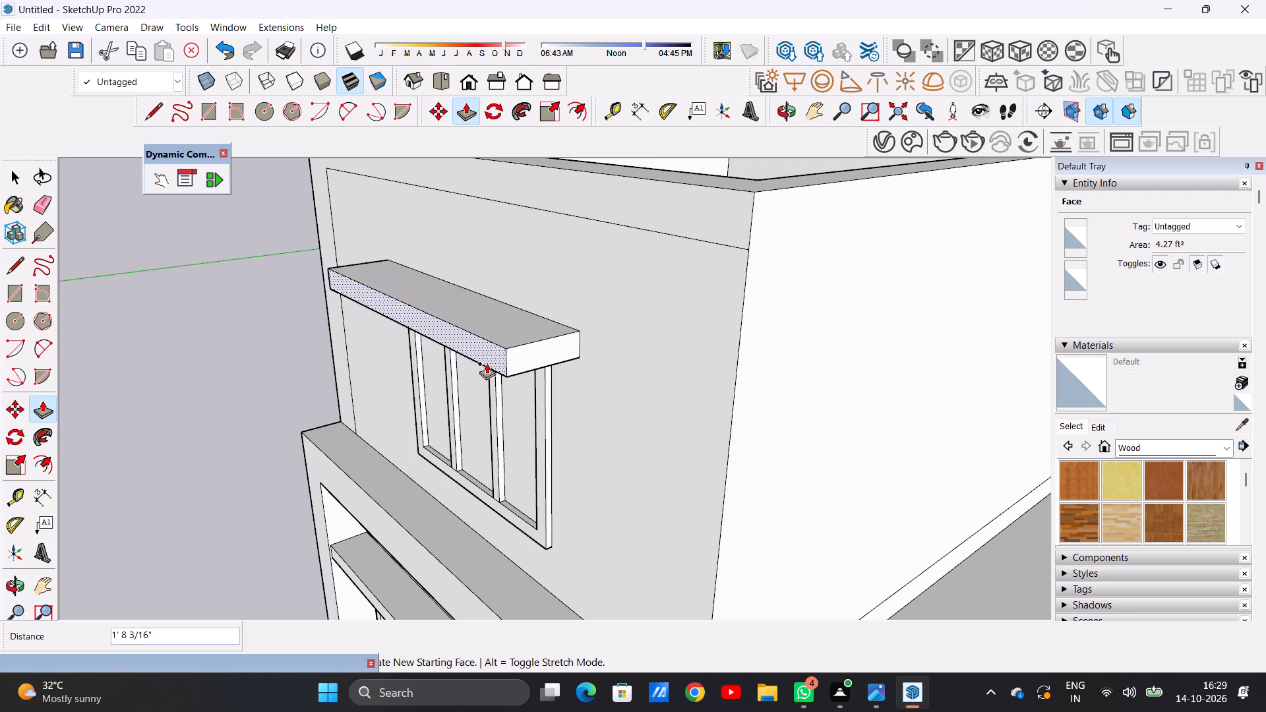
{"action": "key", "text": "space"}
Examine the upper-storey window and sunshade against the whole front elevation.
{"action": "scroll", "coordinate": [595, 353], "scroll_direction": "down", "scroll_amount": 6}
{"action": "middle_click_drag", "start_coordinate": [541, 369], "coordinate": [762, 304]}
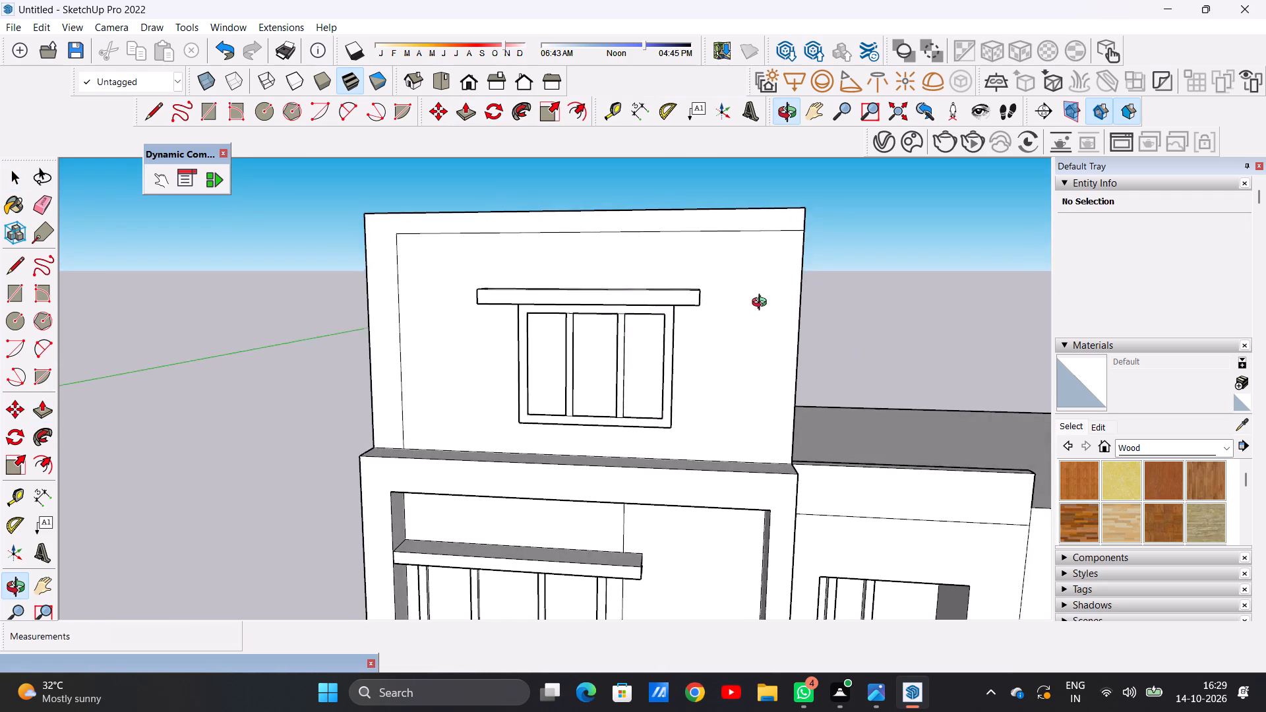
{"action": "middle_click_drag", "start_coordinate": [762, 304], "coordinate": [784, 208]}
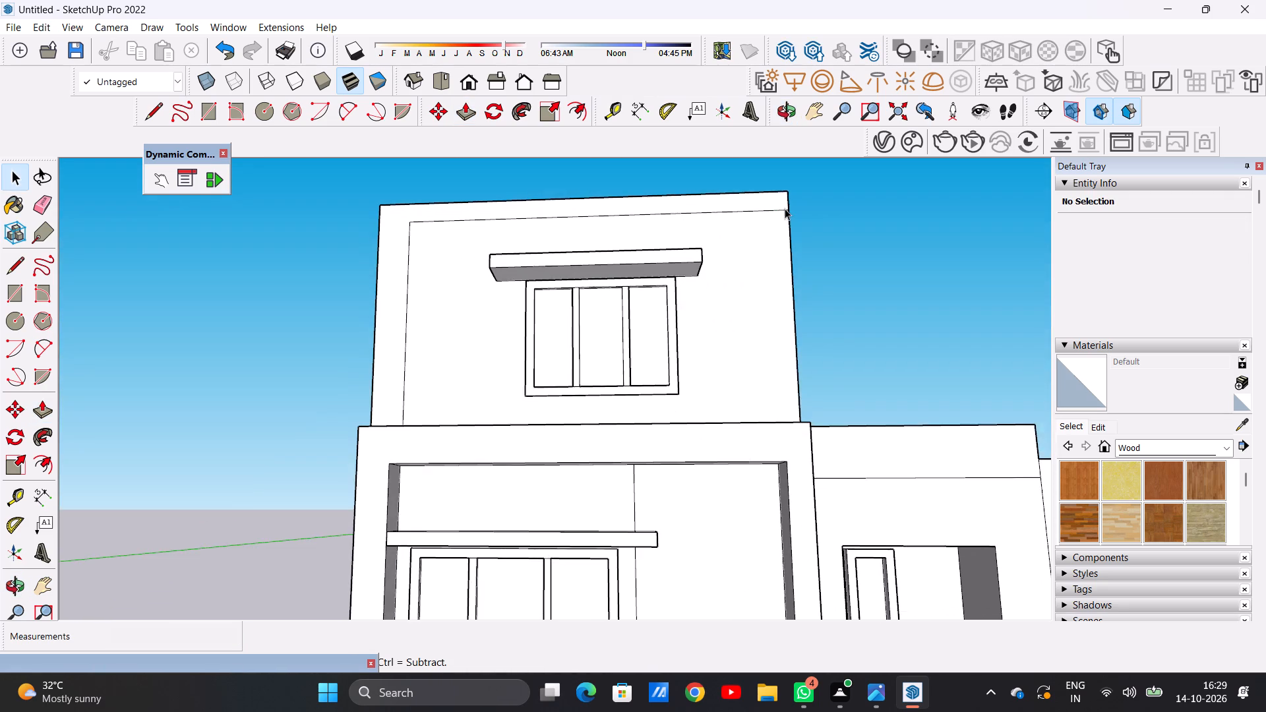
{"action": "scroll", "coordinate": [680, 288], "scroll_direction": "up", "scroll_amount": 10}
{"action": "scroll", "coordinate": [640, 262], "scroll_direction": "down", "scroll_amount": 12}
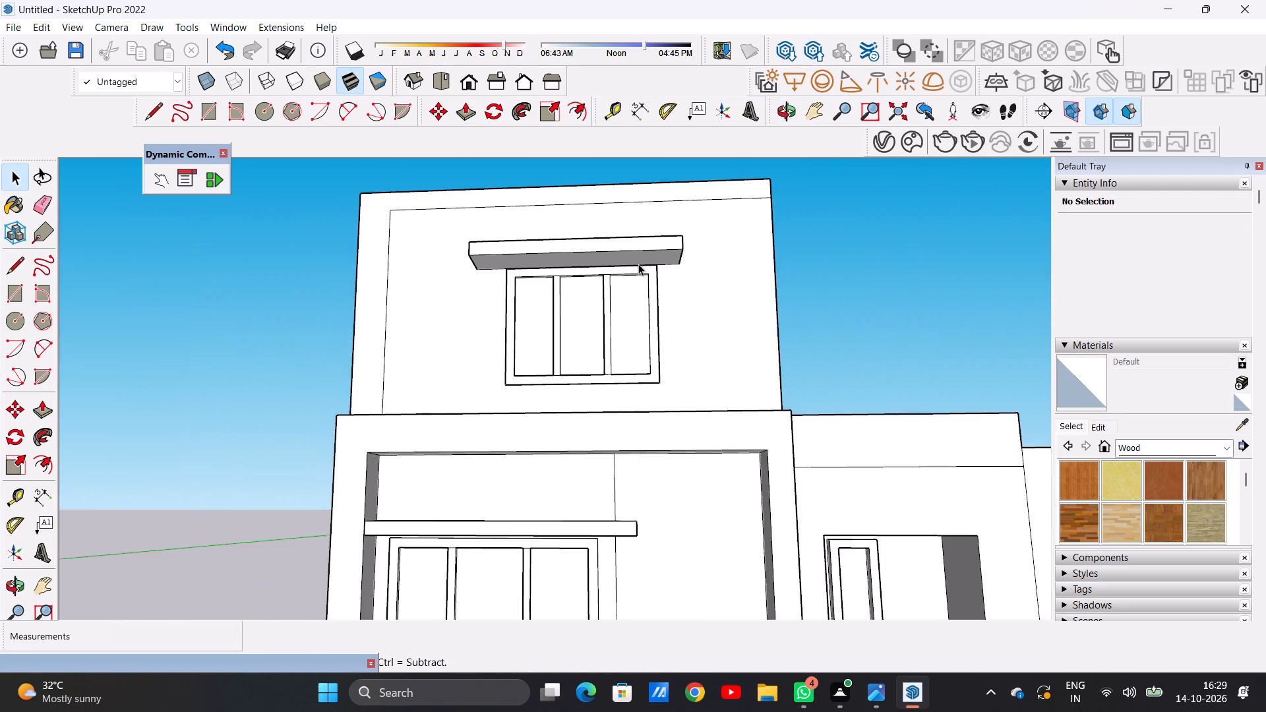
{"action": "middle_click_drag", "start_coordinate": [636, 312], "coordinate": [645, 396]}
{"action": "scroll", "coordinate": [479, 361], "scroll_direction": "down", "scroll_amount": 9}
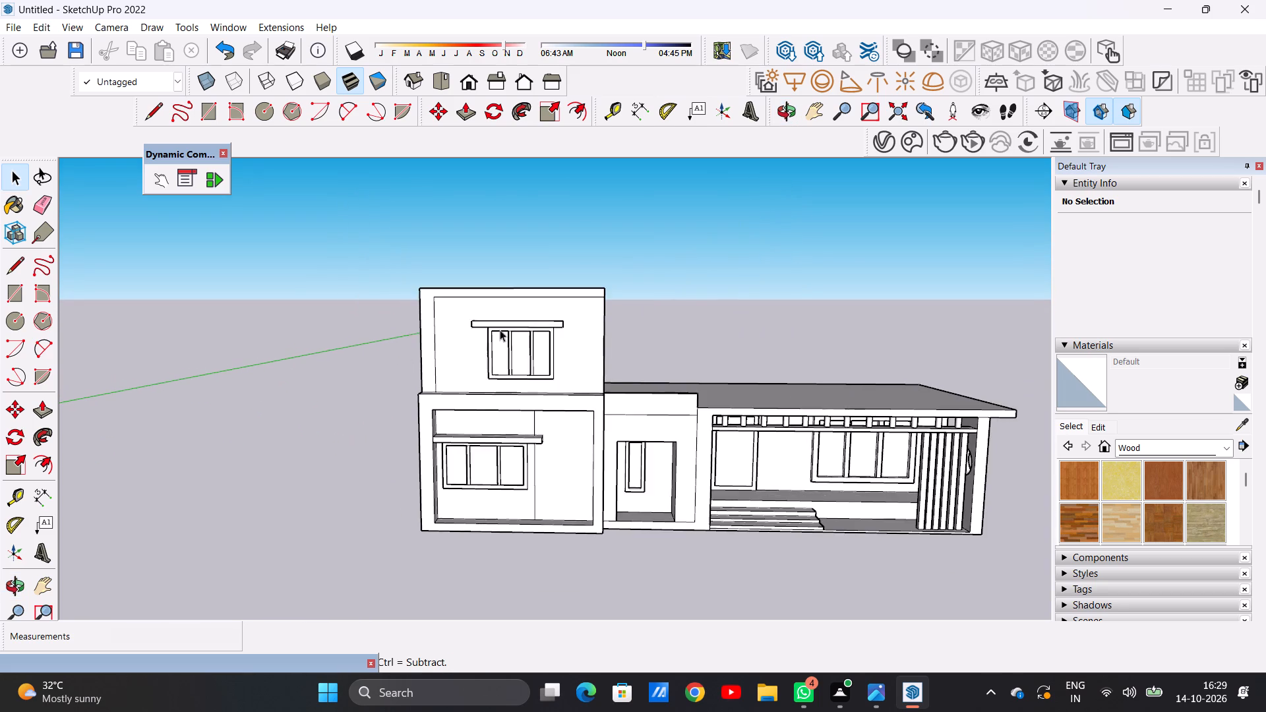
Draw a vertical line on the upper-storey wall from the middle of the sunshade's top back edge up to the horizontal border line.
{"action": "scroll", "coordinate": [537, 318], "scroll_direction": "up", "scroll_amount": 7}
{"action": "middle_click_drag", "start_coordinate": [475, 429], "coordinate": [489, 351]}
{"action": "middle_click_drag", "start_coordinate": [499, 314], "coordinate": [486, 493]}
{"action": "scroll", "coordinate": [487, 324], "scroll_direction": "up", "scroll_amount": 1}
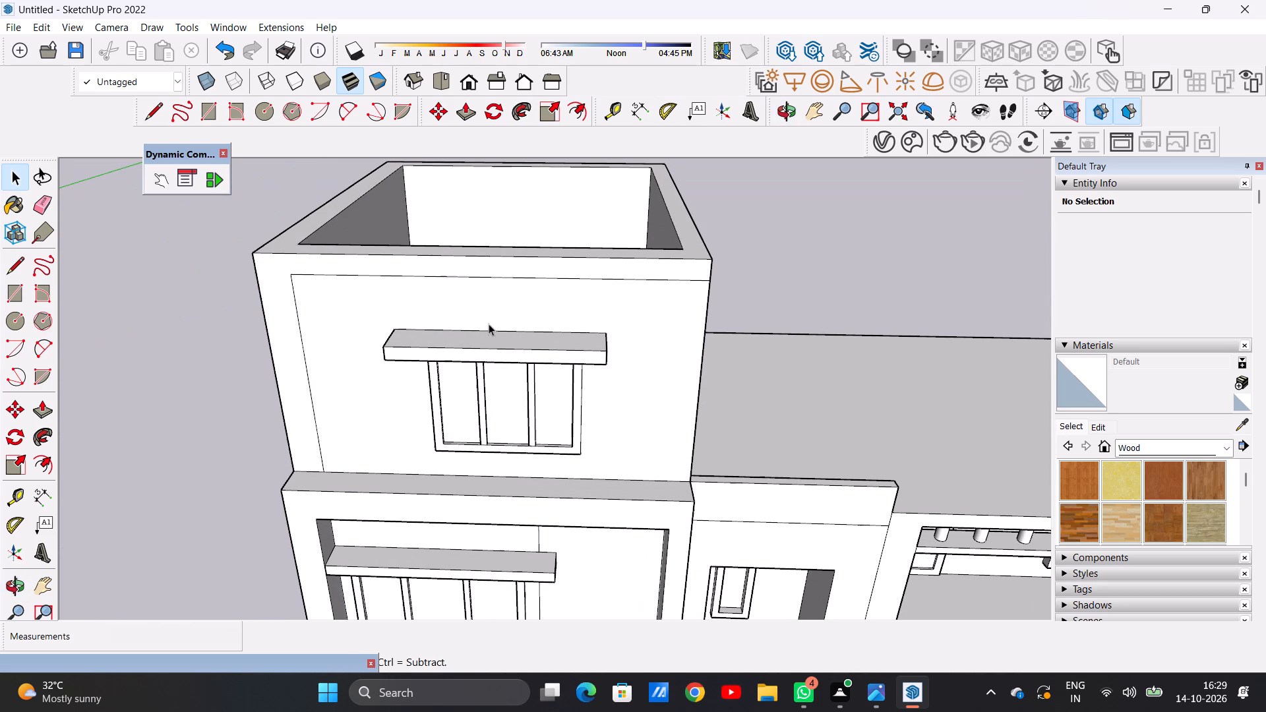
{"action": "key", "text": "l"}
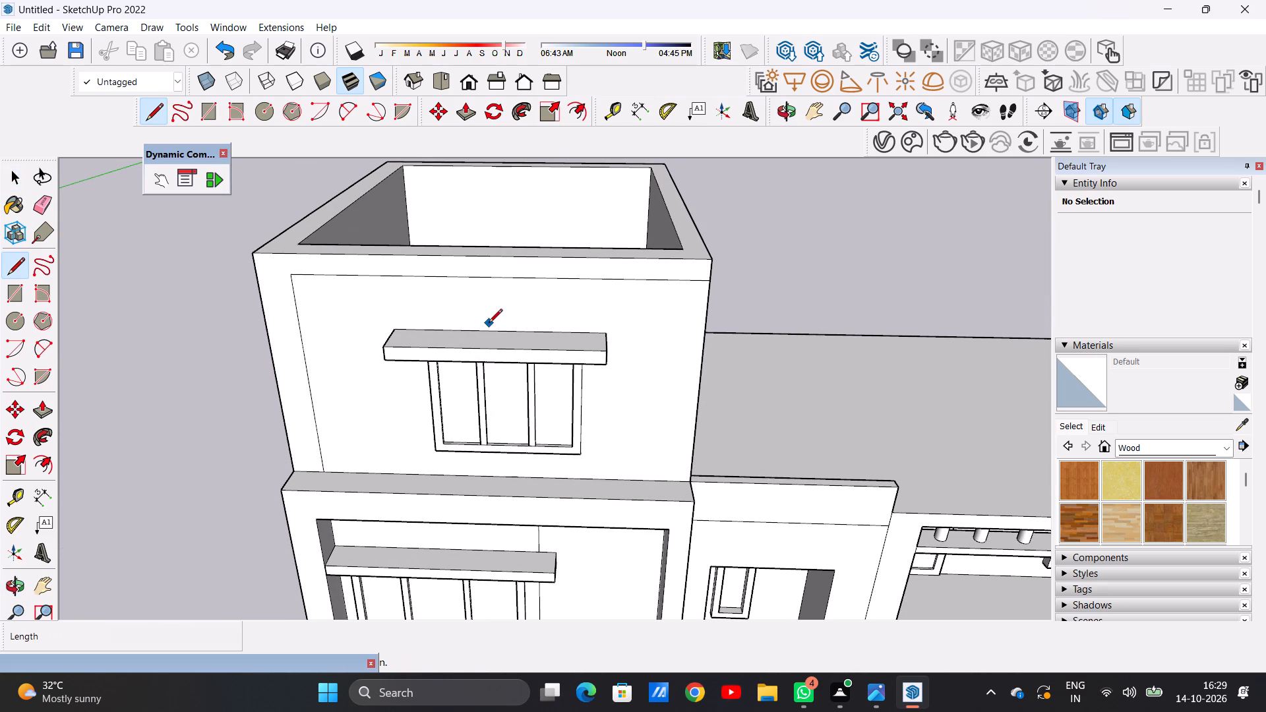
{"action": "left_click", "coordinate": [490, 330]}
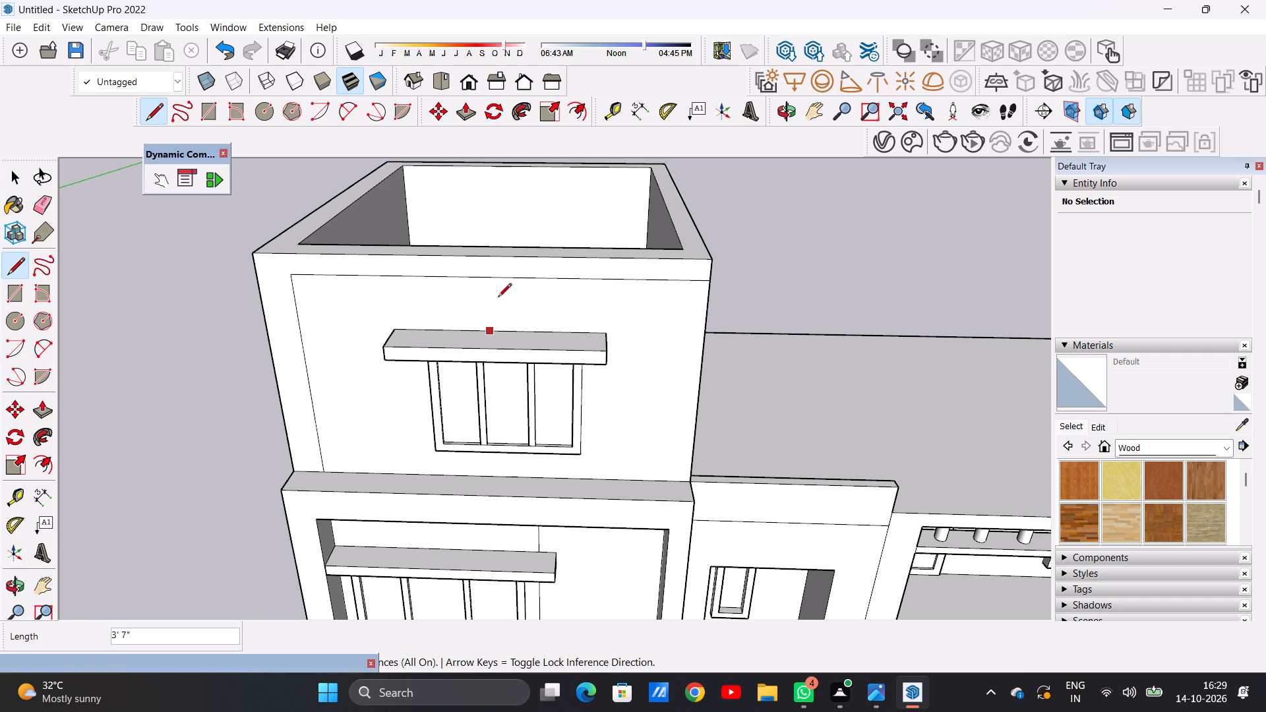
{"action": "left_click", "coordinate": [491, 276]}
{"action": "key", "text": "space"}
Draw a vertical line on the wall from the upper-storey window frame's lower-left corner down to the ledge below.
{"action": "scroll", "coordinate": [496, 367], "scroll_direction": "down", "scroll_amount": 2}
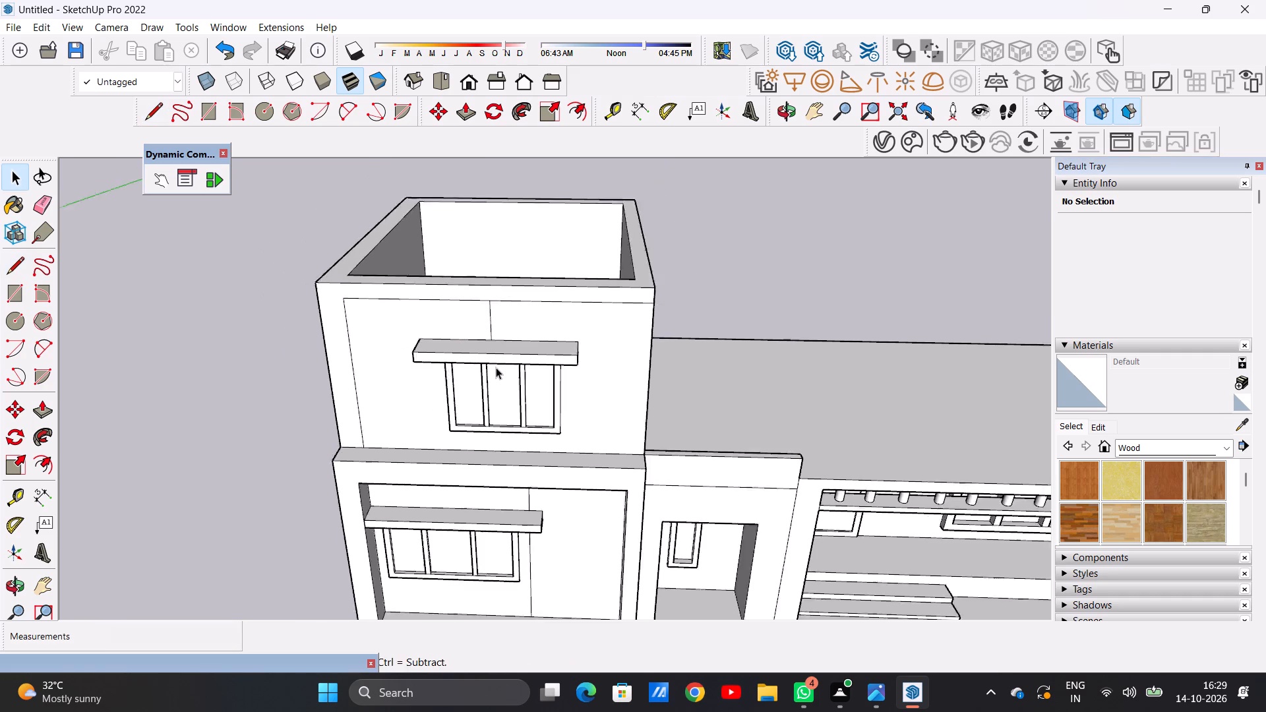
{"action": "scroll", "coordinate": [496, 367], "scroll_direction": "down", "scroll_amount": 3}
{"action": "middle_click_drag", "start_coordinate": [489, 400], "coordinate": [490, 289]}
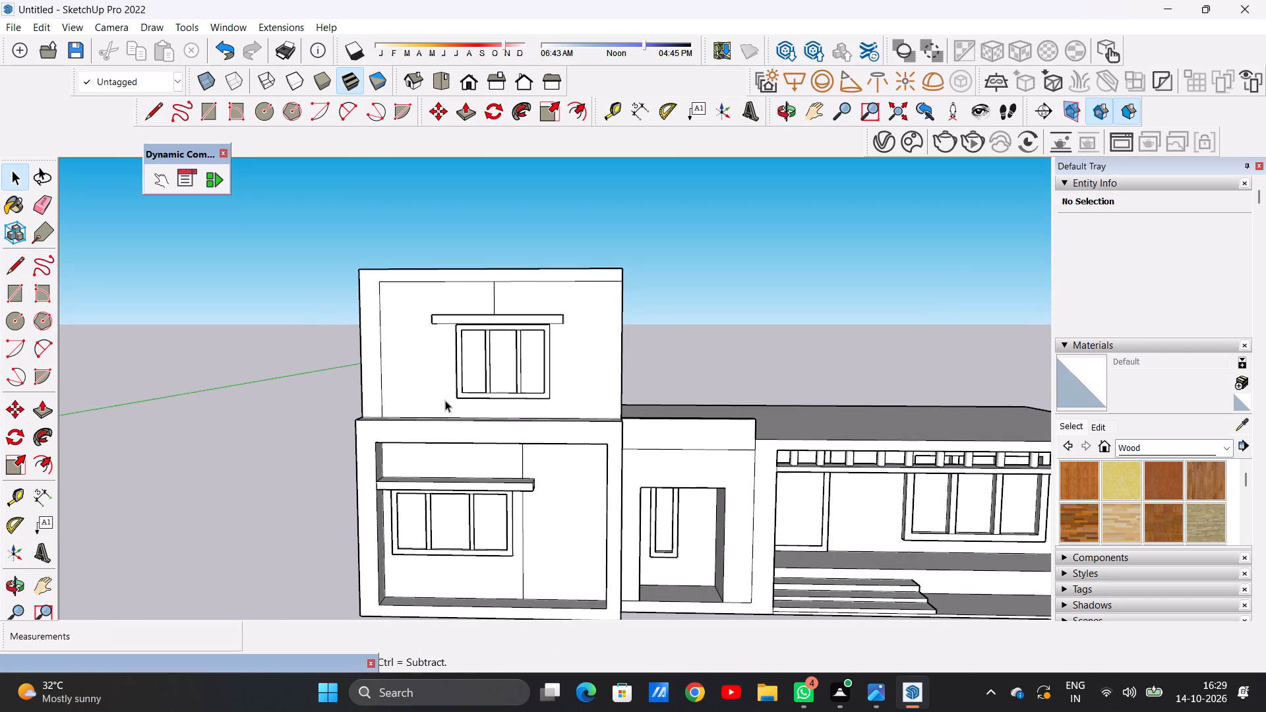
{"action": "scroll", "coordinate": [450, 396], "scroll_direction": "up", "scroll_amount": 1}
{"action": "middle_click_drag", "start_coordinate": [450, 396], "coordinate": [568, 432]}
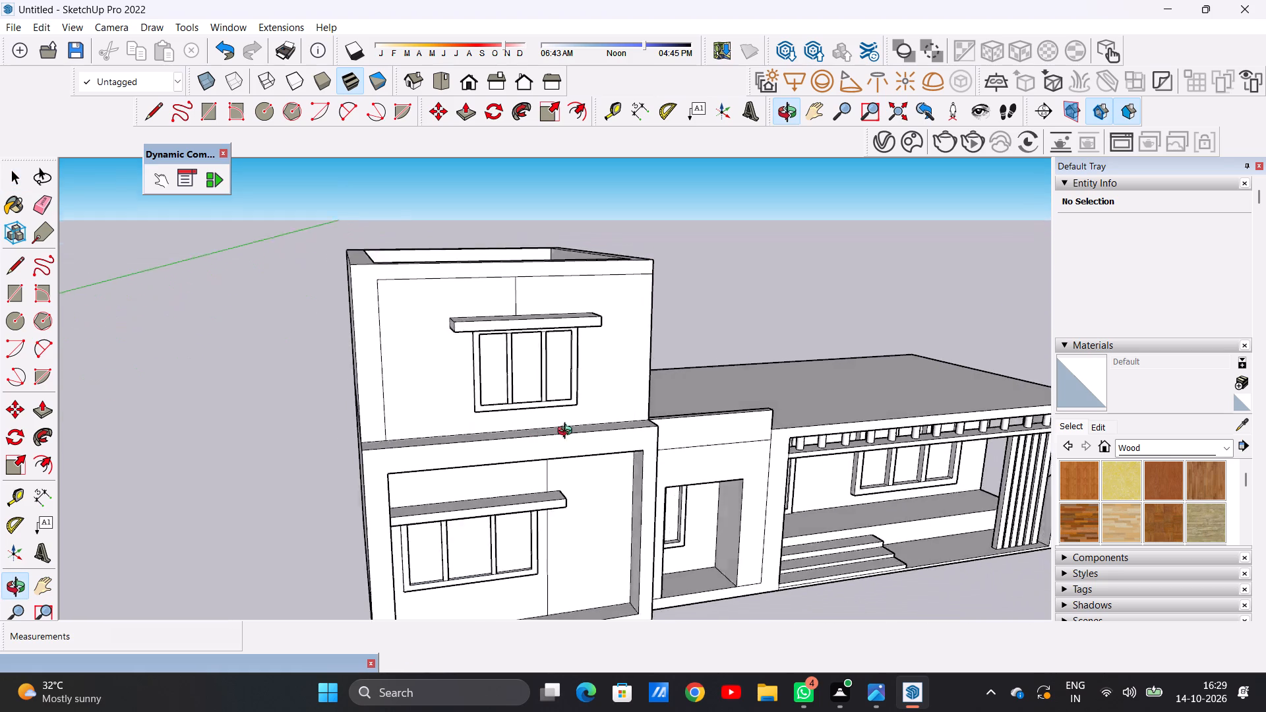
{"action": "middle_click_drag", "start_coordinate": [568, 432], "coordinate": [591, 426]}
{"action": "scroll", "coordinate": [508, 415], "scroll_direction": "up", "scroll_amount": 6}
{"action": "scroll", "coordinate": [491, 416], "scroll_direction": "down", "scroll_amount": 1}
{"action": "scroll", "coordinate": [491, 416], "scroll_direction": "up", "scroll_amount": 1}
{"action": "key", "text": "l"}
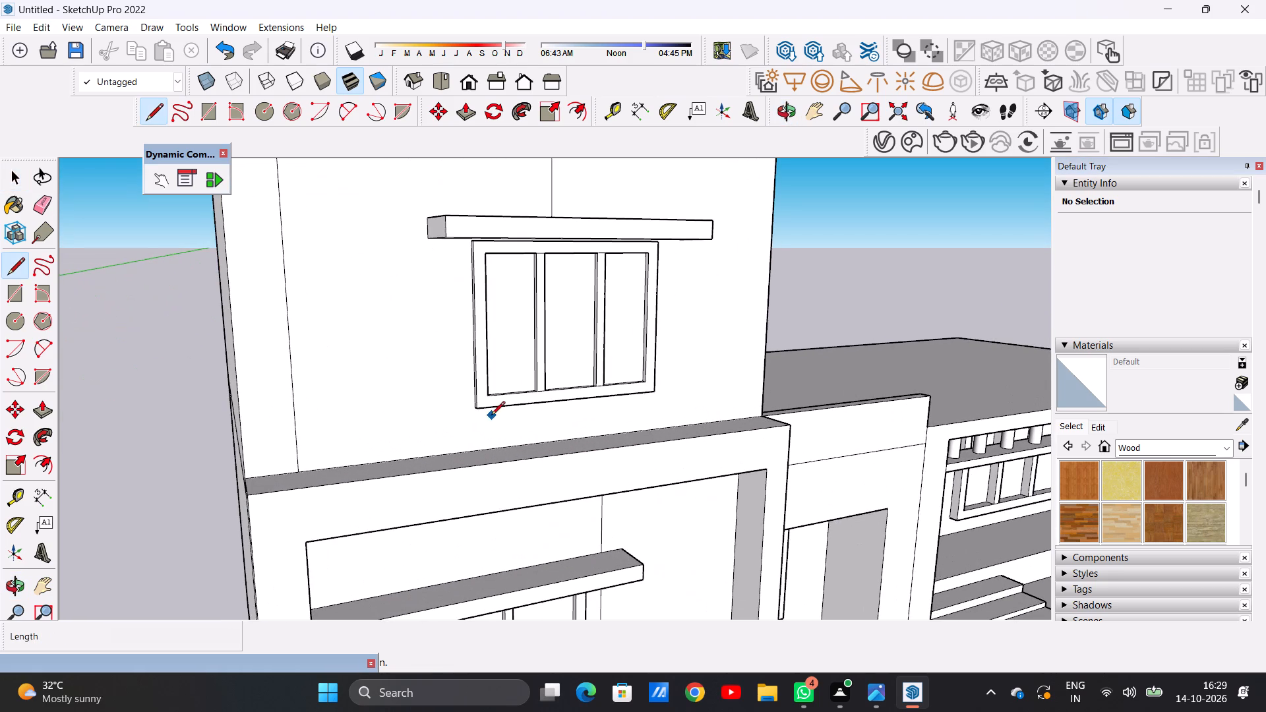
{"action": "scroll", "coordinate": [477, 421], "scroll_direction": "up", "scroll_amount": 11}
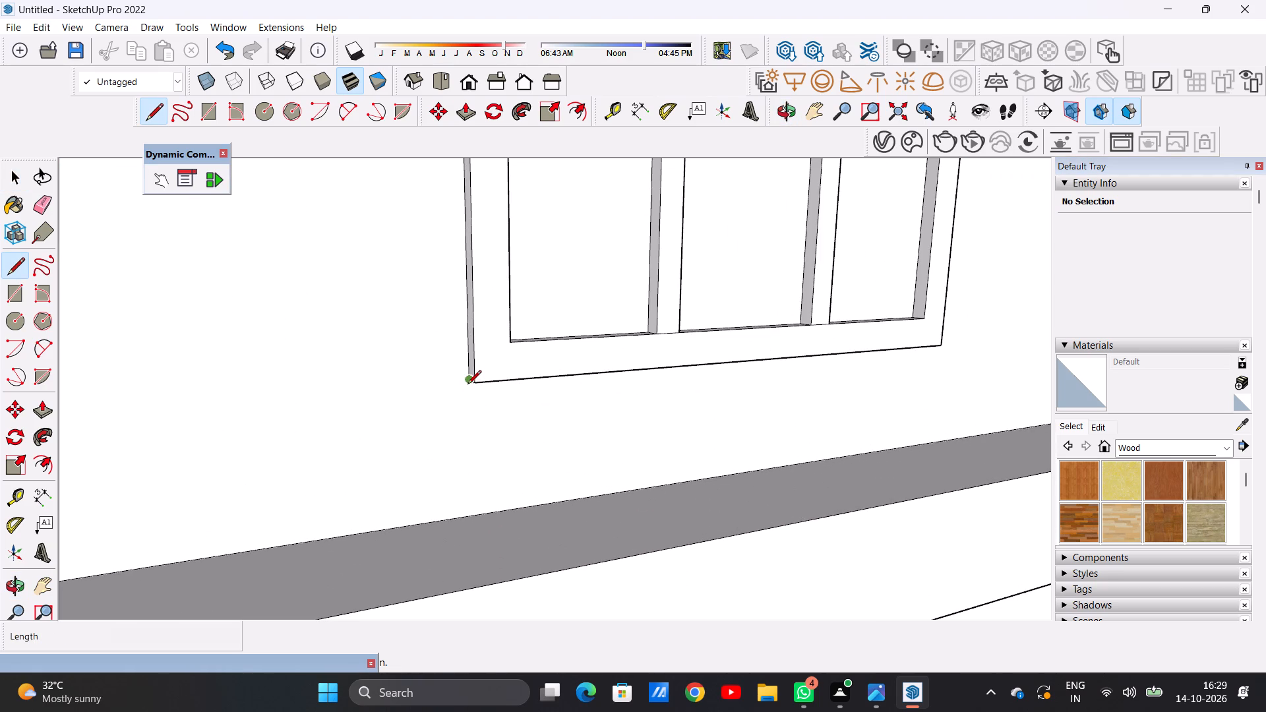
{"action": "left_click", "coordinate": [467, 385]}
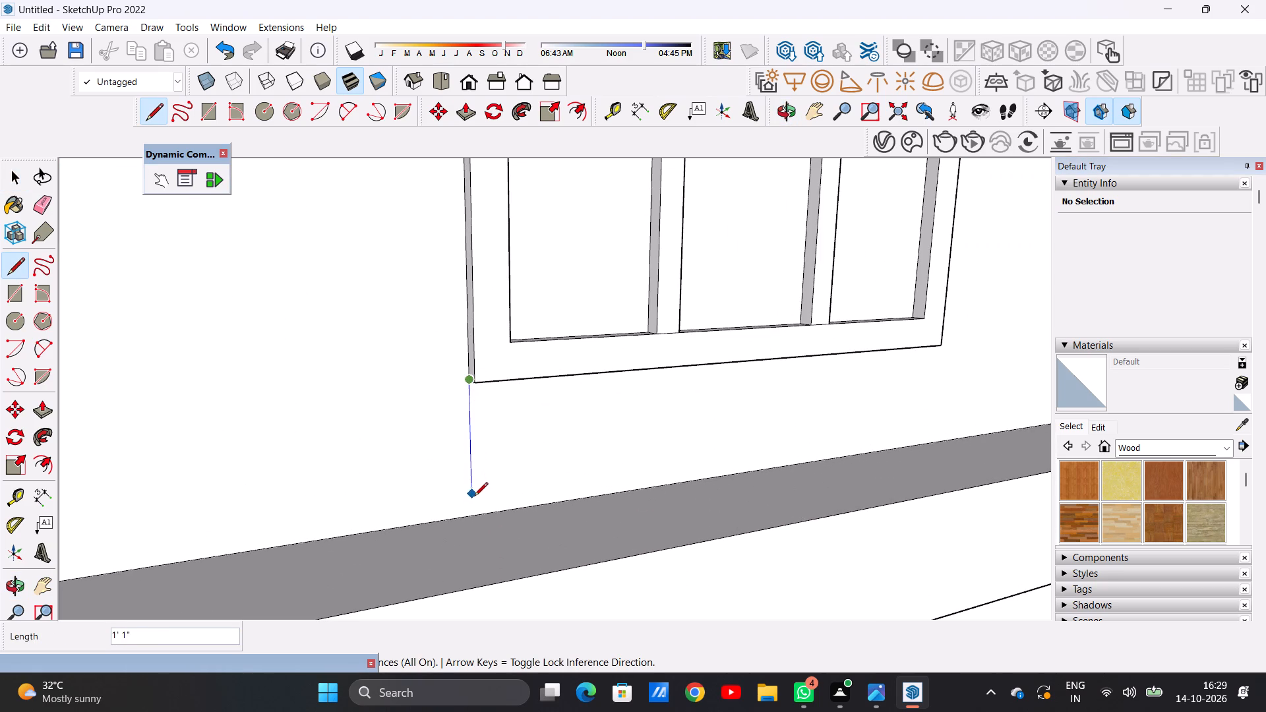
{"action": "left_click", "coordinate": [470, 513]}
{"action": "key", "text": "space"}
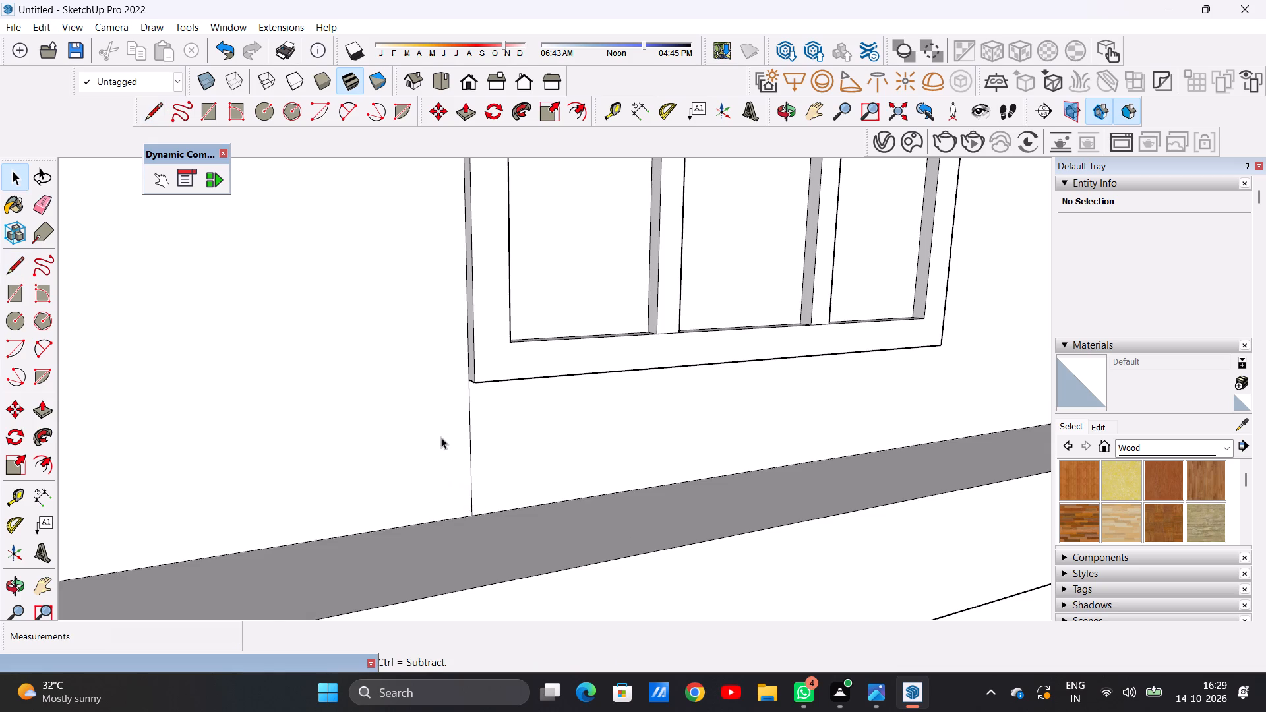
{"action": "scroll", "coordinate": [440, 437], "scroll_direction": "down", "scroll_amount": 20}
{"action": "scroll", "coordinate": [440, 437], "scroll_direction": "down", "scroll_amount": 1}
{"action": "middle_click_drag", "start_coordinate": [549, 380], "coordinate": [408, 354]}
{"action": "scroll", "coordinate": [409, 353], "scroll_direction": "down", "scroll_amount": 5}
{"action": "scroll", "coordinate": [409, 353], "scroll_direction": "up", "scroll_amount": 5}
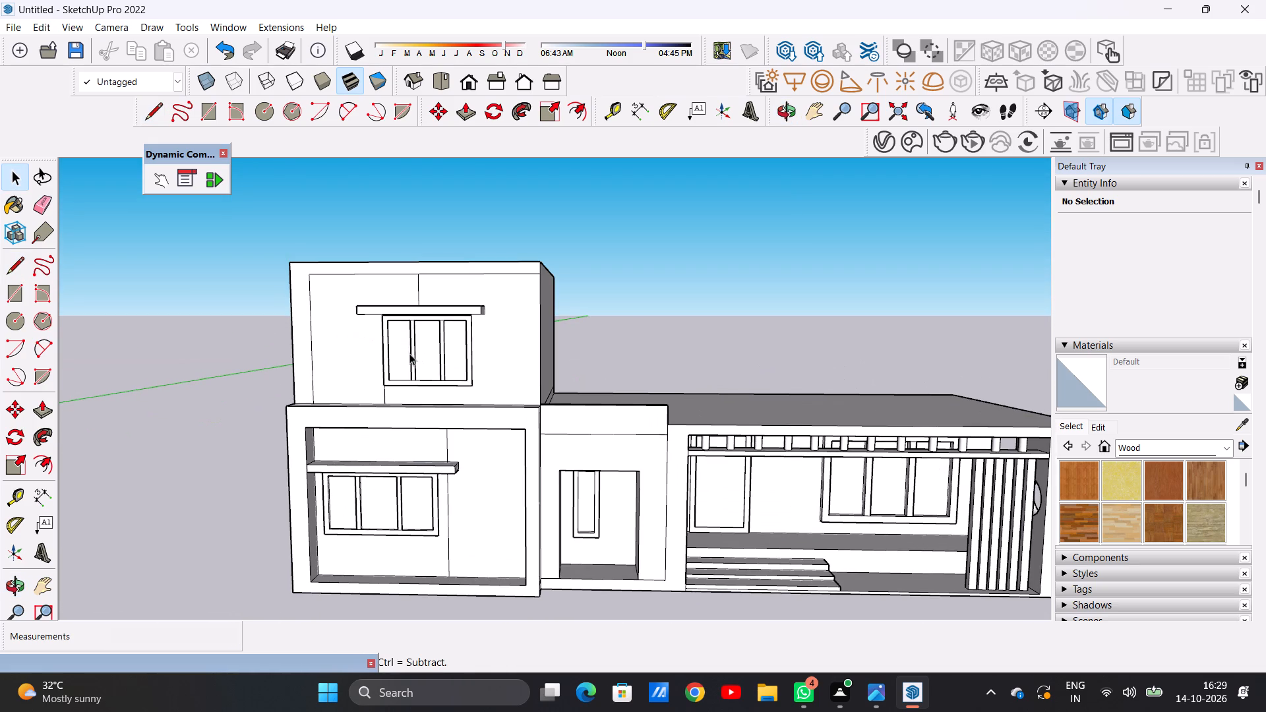
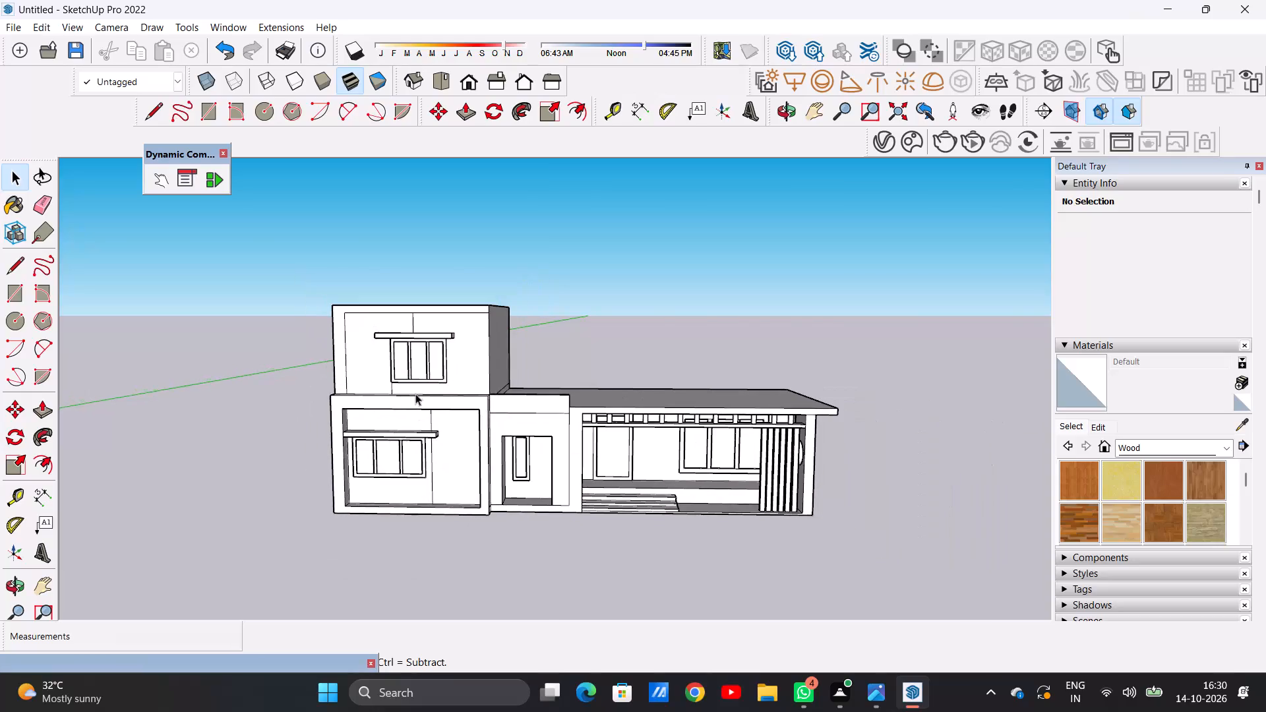
Move the floor face with its edges inside the open upper storey up 10' to the walls' inner top edges.
{"action": "scroll", "coordinate": [415, 394], "scroll_direction": "up", "scroll_amount": 7}
{"action": "middle_click_drag", "start_coordinate": [415, 394], "coordinate": [436, 380]}
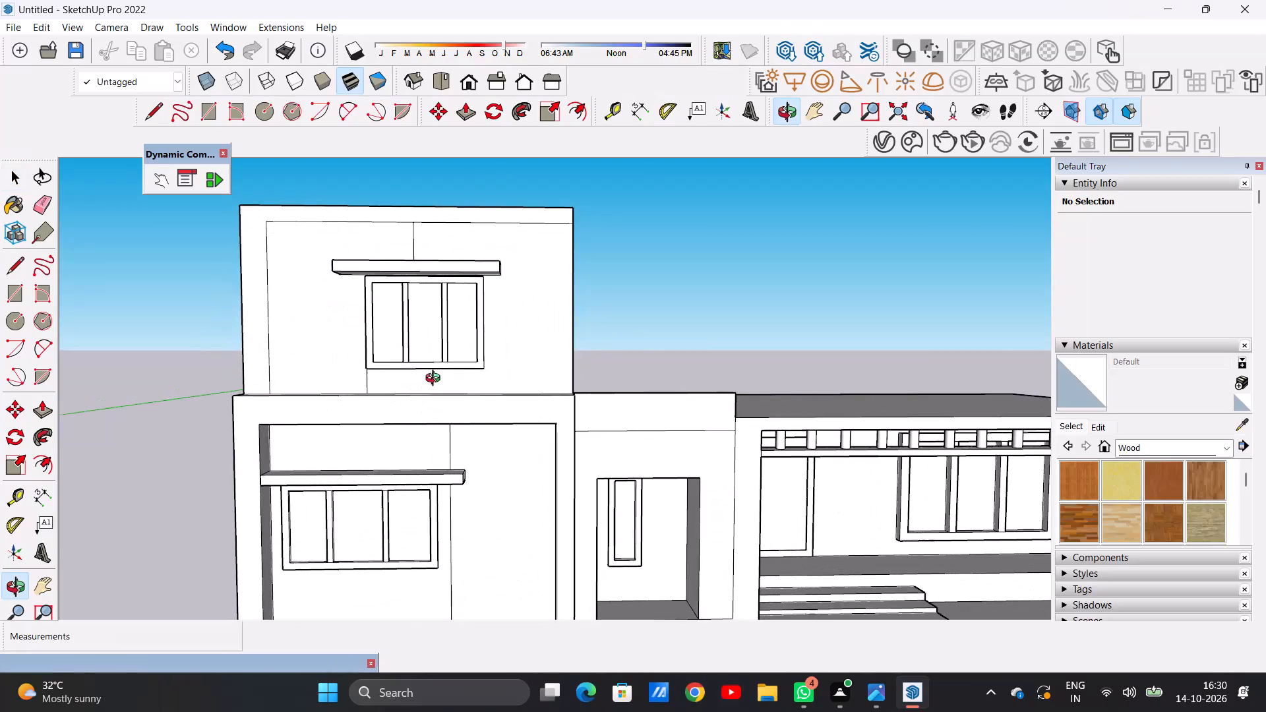
{"action": "middle_click_drag", "start_coordinate": [436, 380], "coordinate": [444, 391]}
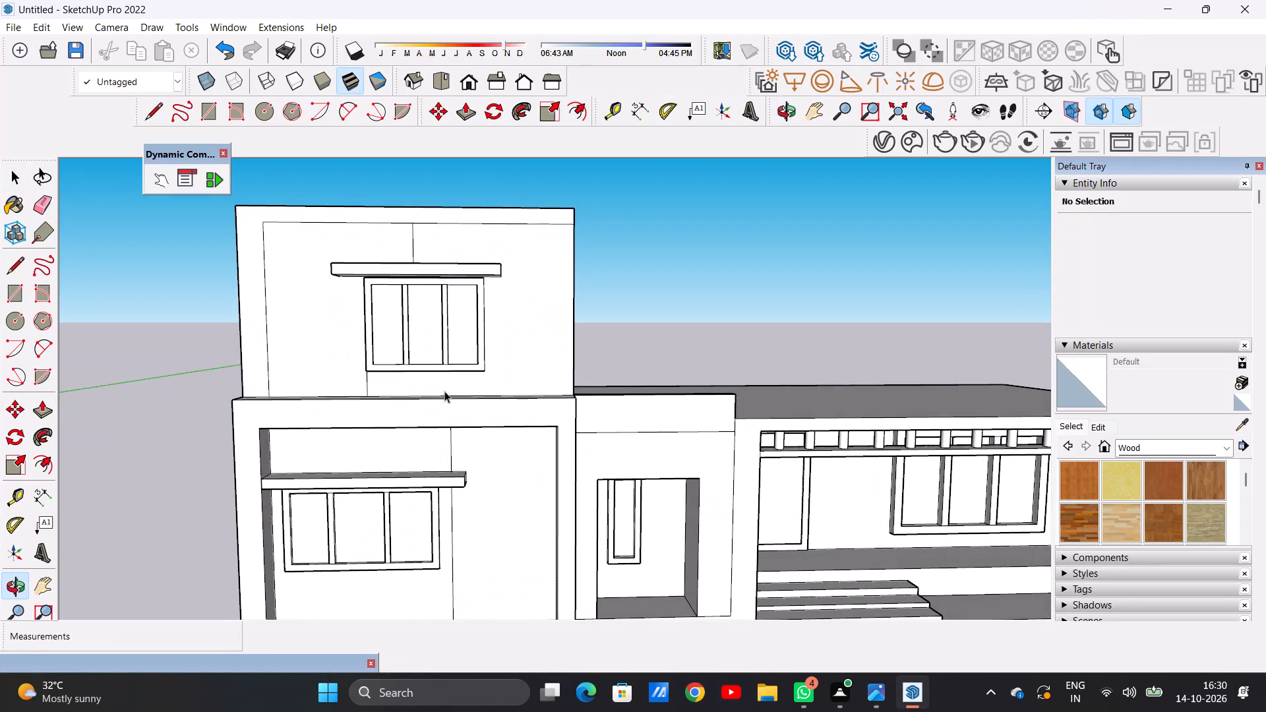
{"action": "scroll", "coordinate": [471, 325], "scroll_direction": "up", "scroll_amount": 3}
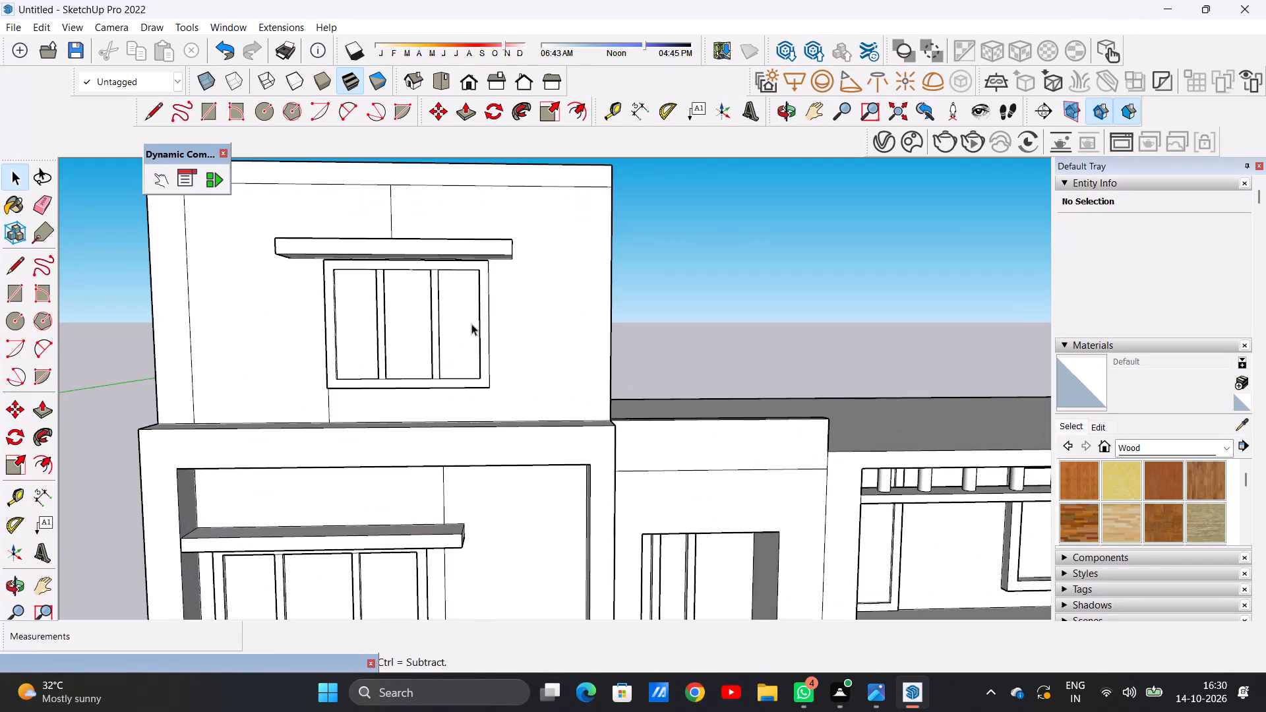
{"action": "middle_click_drag", "start_coordinate": [471, 324], "coordinate": [472, 386]}
{"action": "scroll", "coordinate": [472, 386], "scroll_direction": "up", "scroll_amount": 1}
{"action": "scroll", "coordinate": [472, 386], "scroll_direction": "down", "scroll_amount": 8}
{"action": "middle_click_drag", "start_coordinate": [479, 297], "coordinate": [466, 380]}
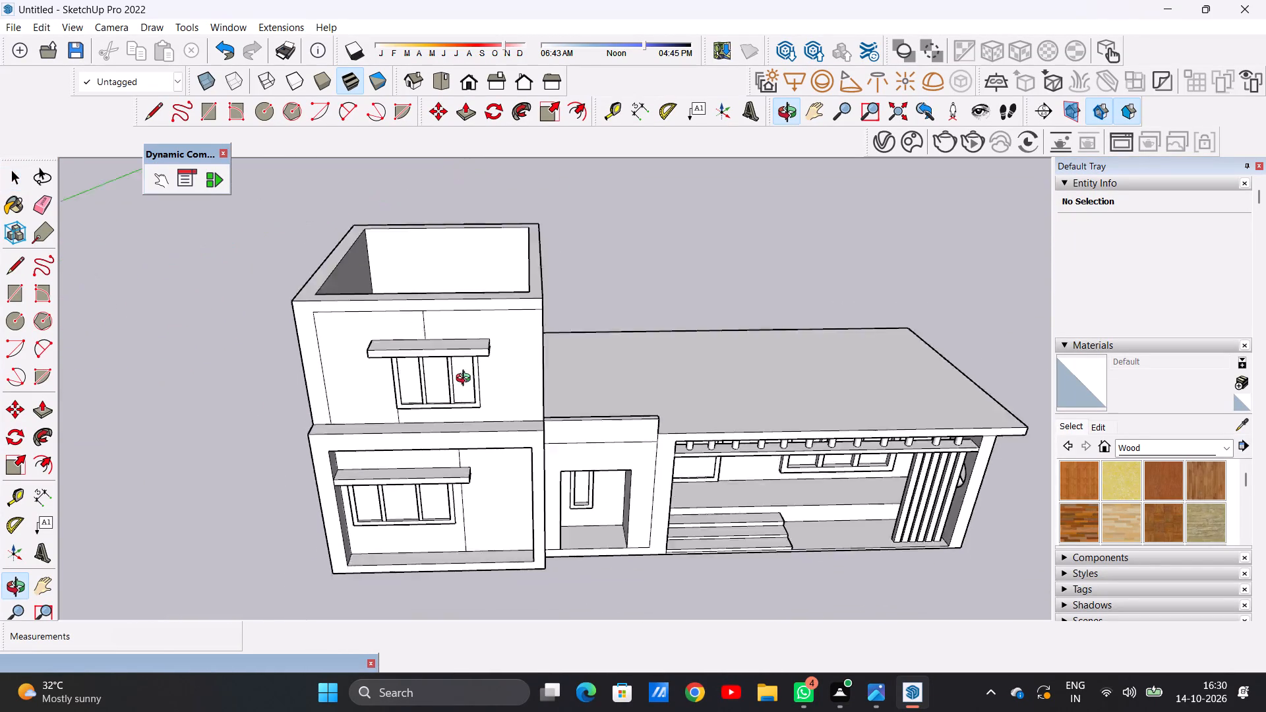
{"action": "middle_click_drag", "start_coordinate": [466, 380], "coordinate": [465, 519]}
{"action": "scroll", "coordinate": [455, 341], "scroll_direction": "up", "scroll_amount": 3}
{"action": "middle_click_drag", "start_coordinate": [463, 332], "coordinate": [473, 436]}
{"action": "scroll", "coordinate": [473, 436], "scroll_direction": "down", "scroll_amount": 8}
{"action": "scroll", "coordinate": [469, 400], "scroll_direction": "up", "scroll_amount": 7}
{"action": "double_click", "coordinate": [469, 400]}
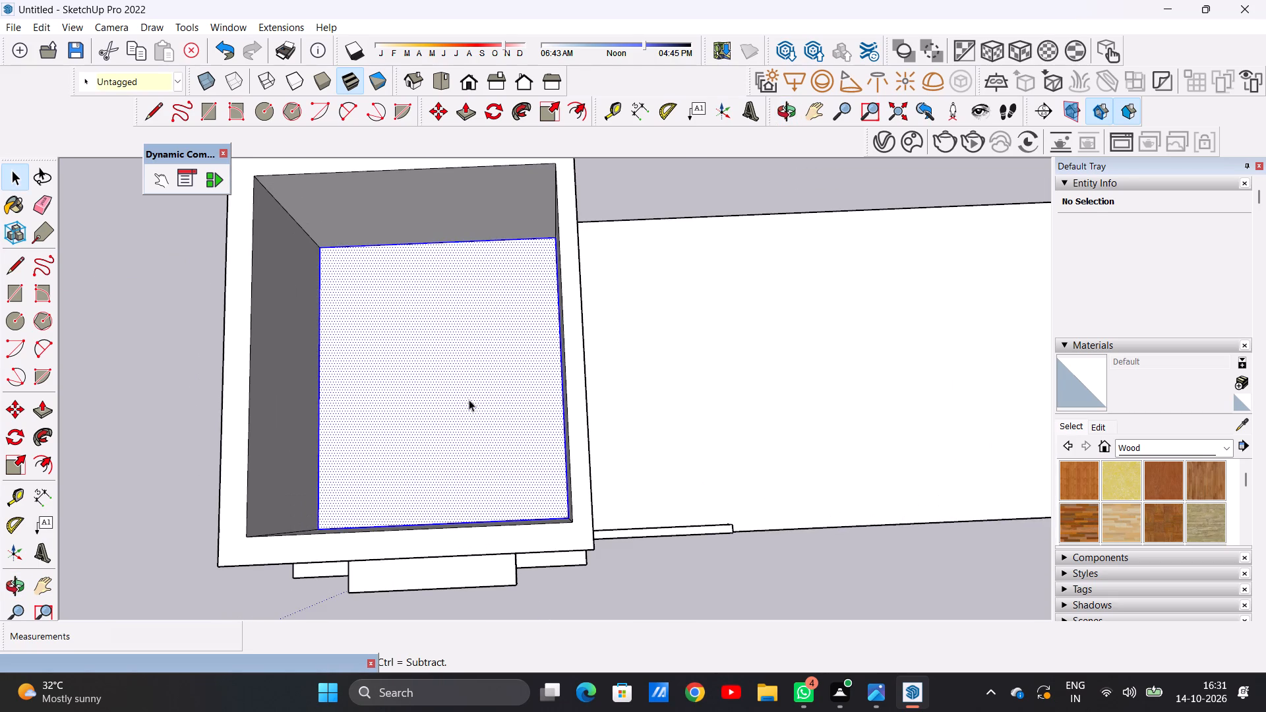
{"action": "key", "text": "m"}
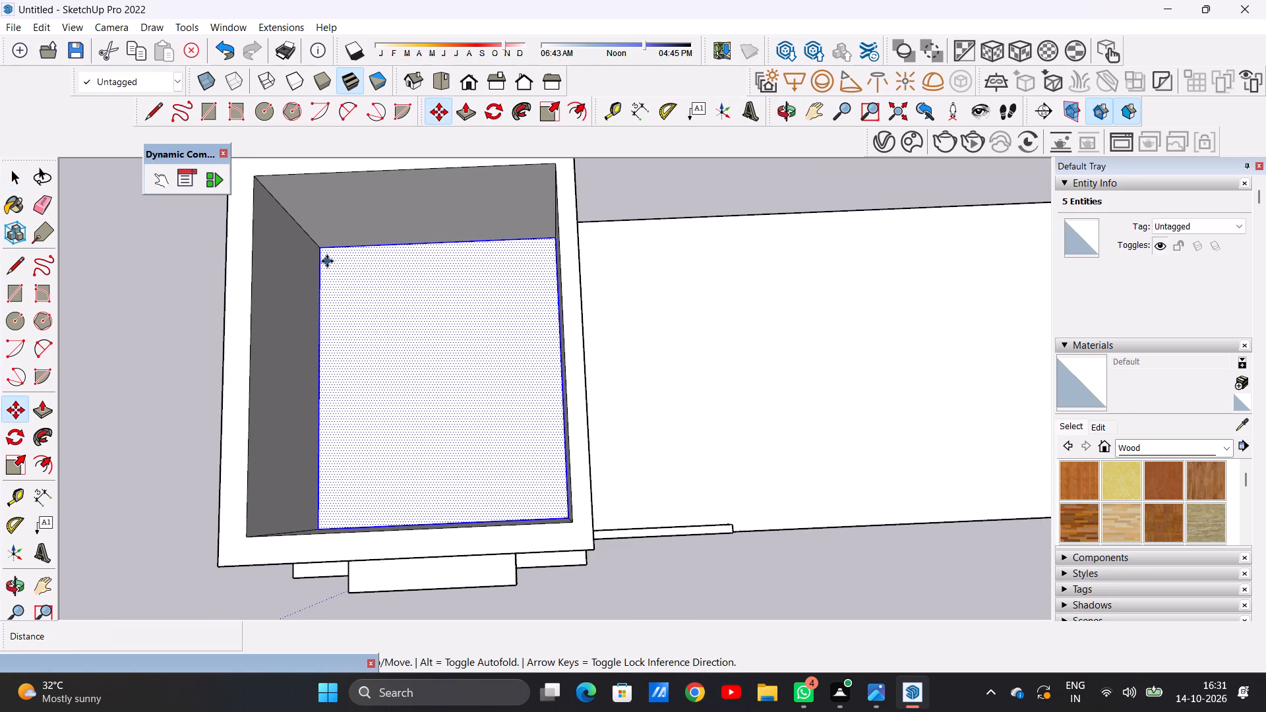
{"action": "left_click", "coordinate": [322, 251]}
{"action": "scroll", "coordinate": [292, 206], "scroll_direction": "down", "scroll_amount": 3}
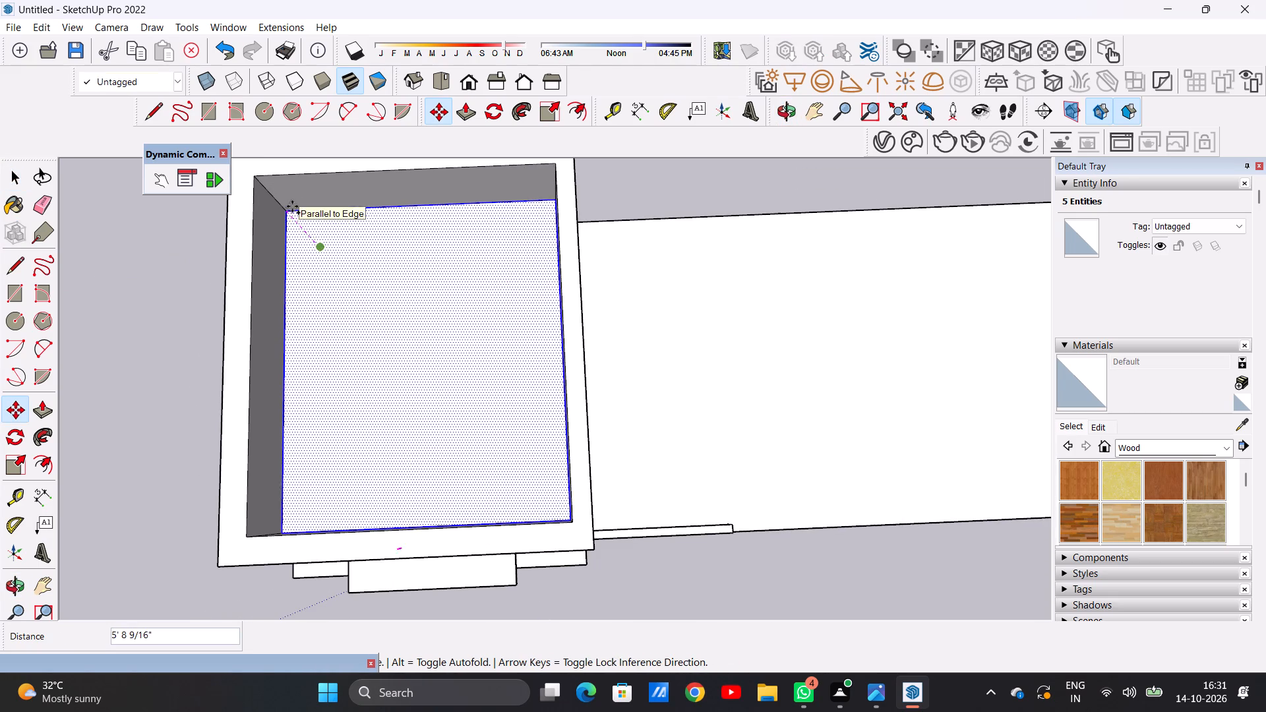
{"action": "scroll", "coordinate": [292, 206], "scroll_direction": "down", "scroll_amount": 2}
{"action": "left_click", "coordinate": [265, 186]}
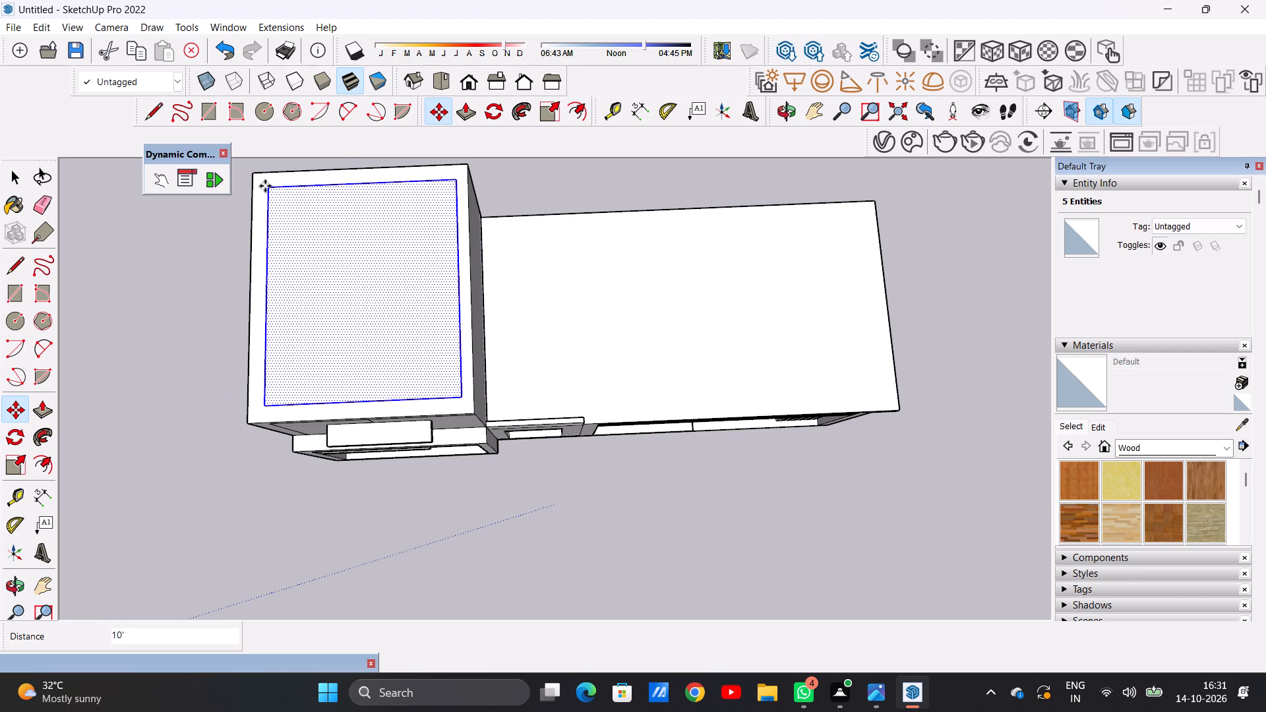
{"action": "key", "text": "space"}
{"action": "left_click", "coordinate": [531, 185]}
Extrude the inner roof face on top of the upper storey upward about 10 1/16" with Push/Pull.
{"action": "scroll", "coordinate": [374, 266], "scroll_direction": "down", "scroll_amount": 6}
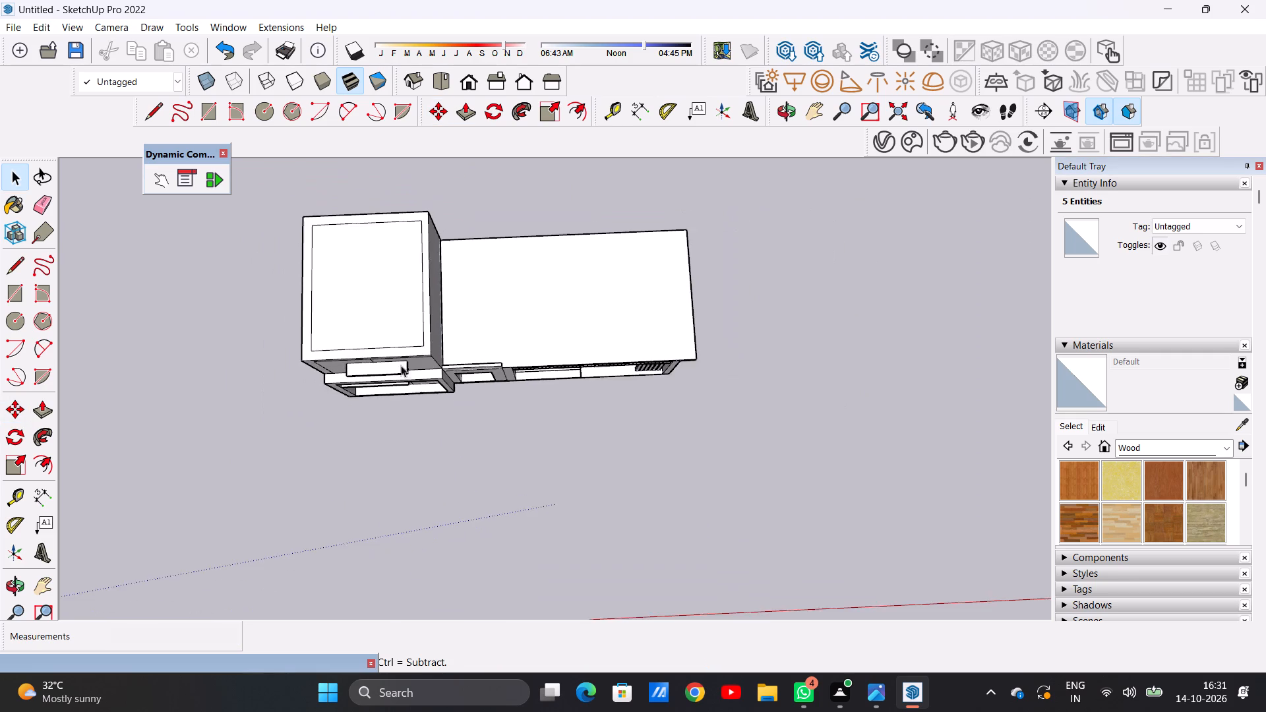
{"action": "middle_click_drag", "start_coordinate": [395, 407], "coordinate": [396, 219]}
{"action": "middle_click_drag", "start_coordinate": [382, 380], "coordinate": [392, 262]}
{"action": "scroll", "coordinate": [406, 297], "scroll_direction": "up", "scroll_amount": 6}
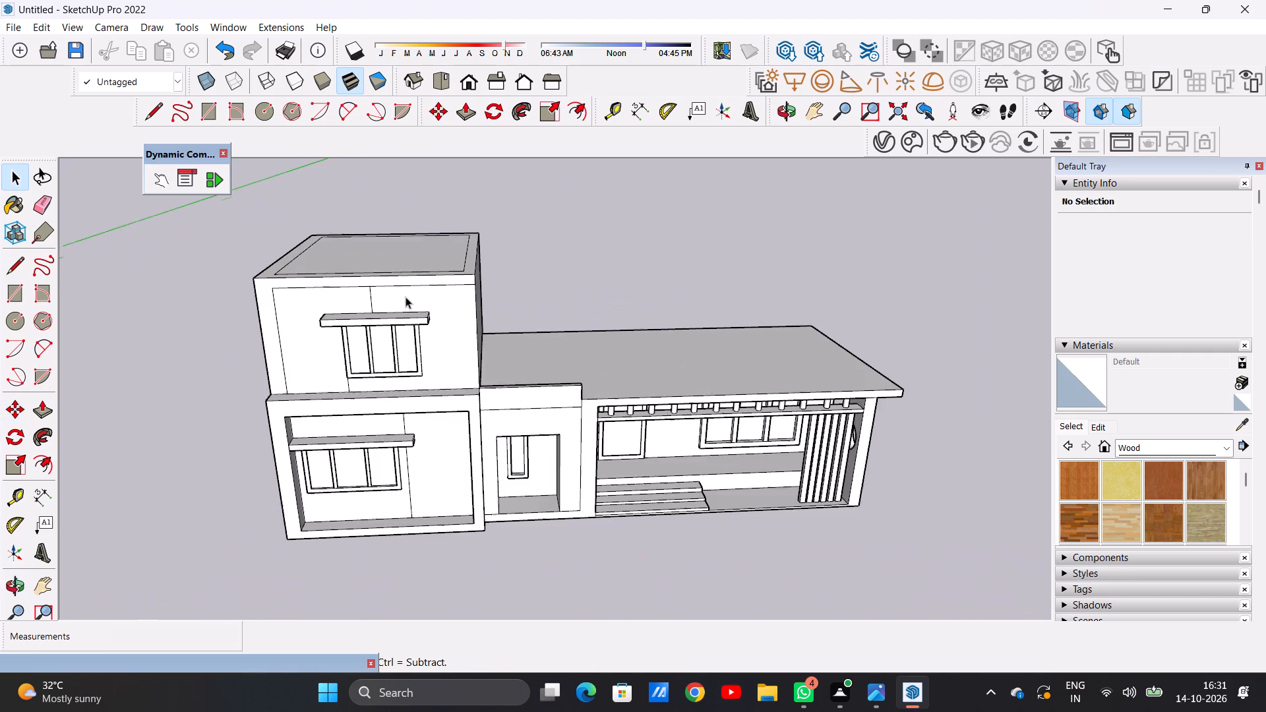
{"action": "middle_click_drag", "start_coordinate": [416, 327], "coordinate": [429, 467]}
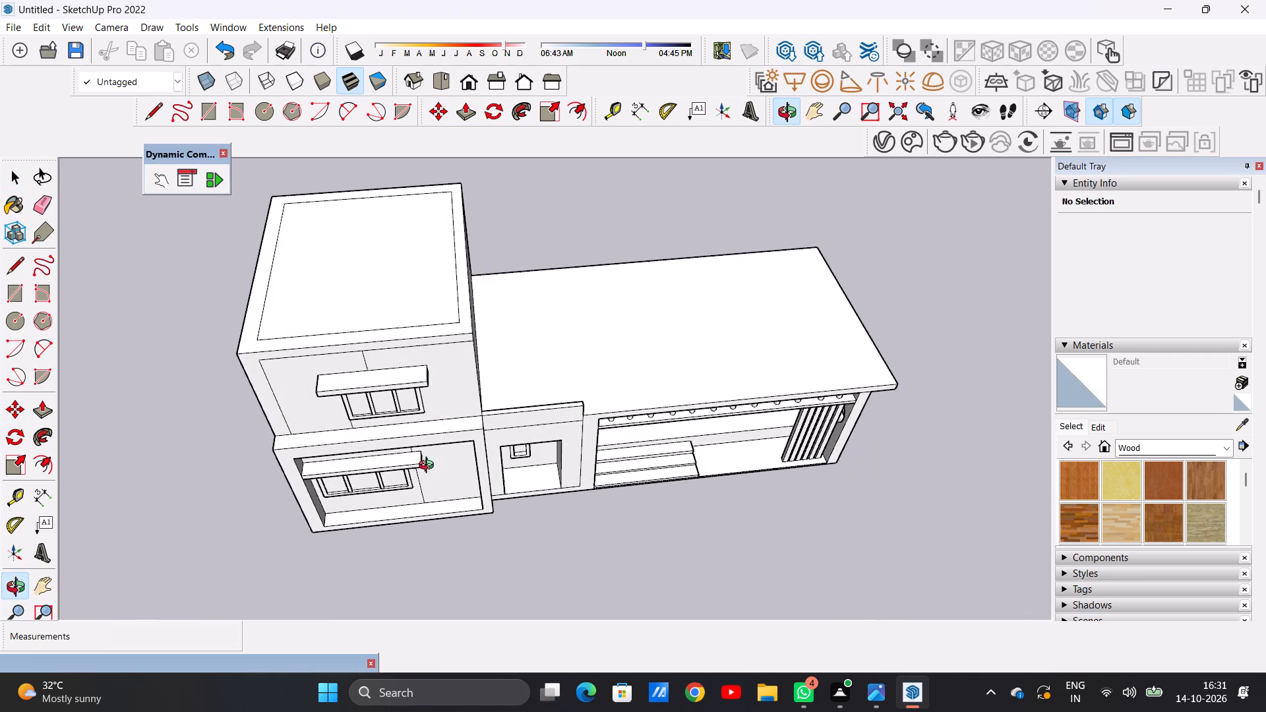
{"action": "middle_click_drag", "start_coordinate": [429, 467], "coordinate": [428, 469]}
{"action": "scroll", "coordinate": [428, 469], "scroll_direction": "up", "scroll_amount": 1}
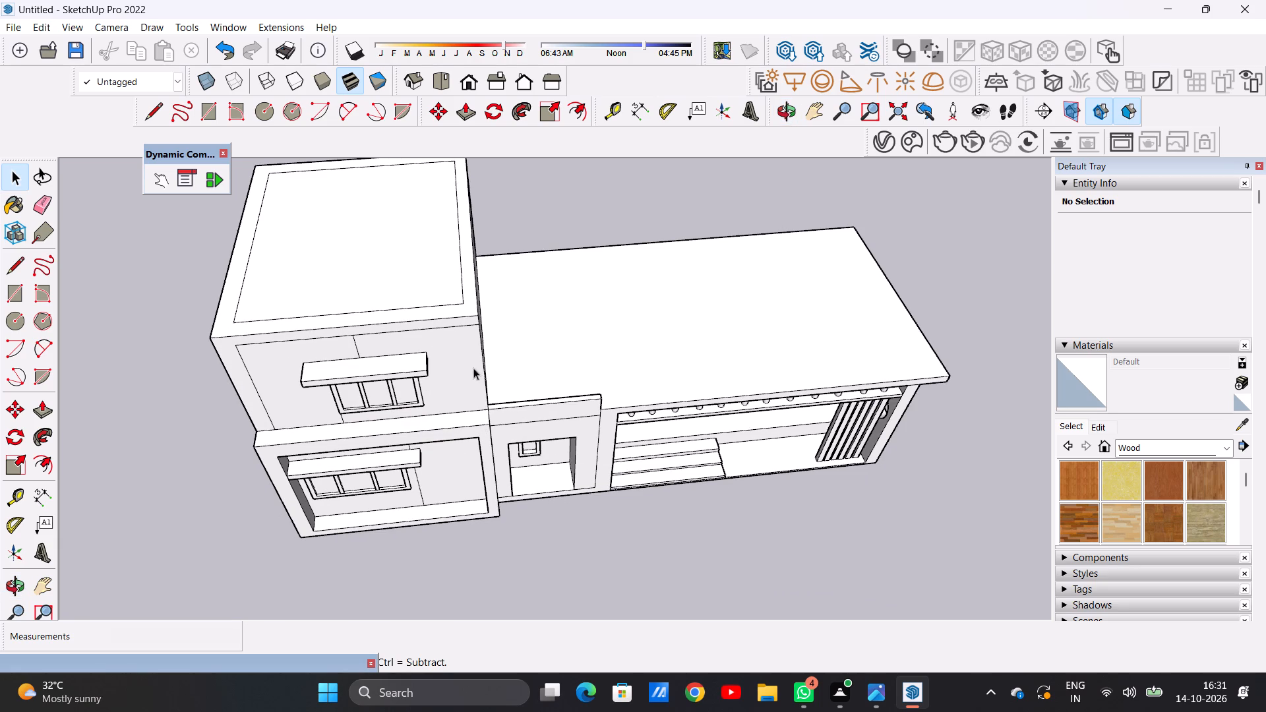
{"action": "scroll", "coordinate": [467, 301], "scroll_direction": "up", "scroll_amount": 1}
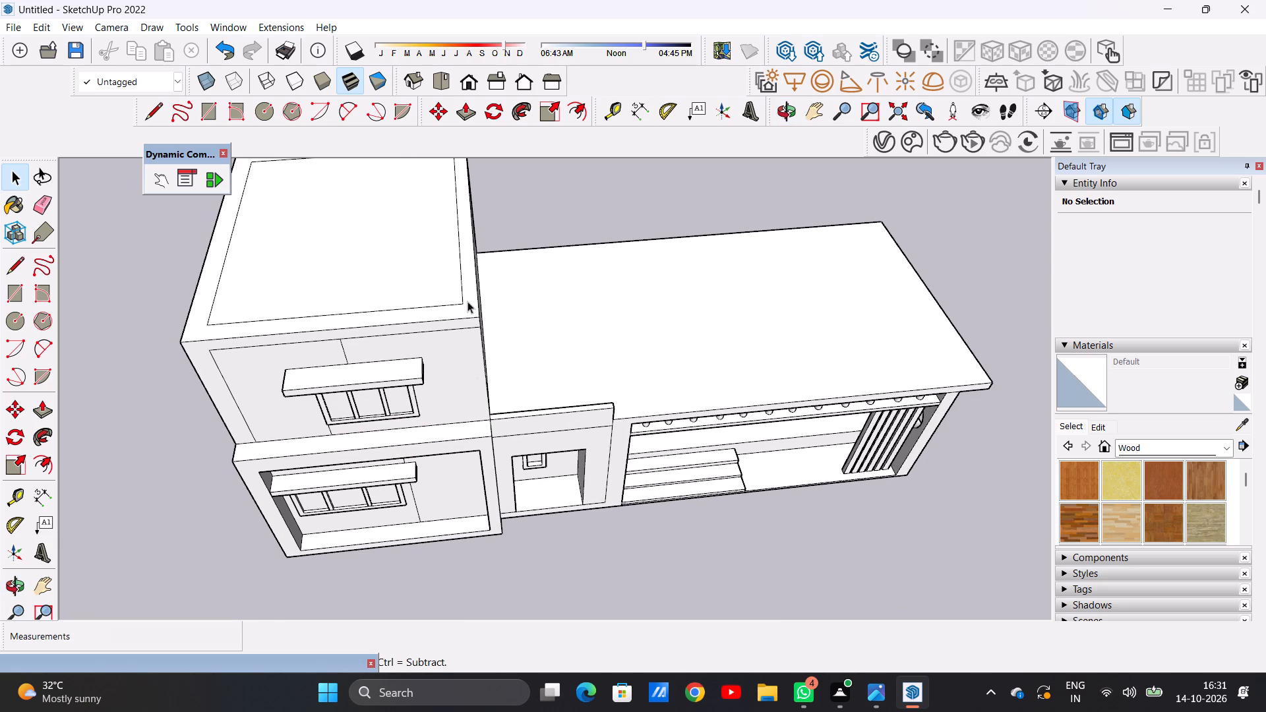
{"action": "key", "text": "p"}
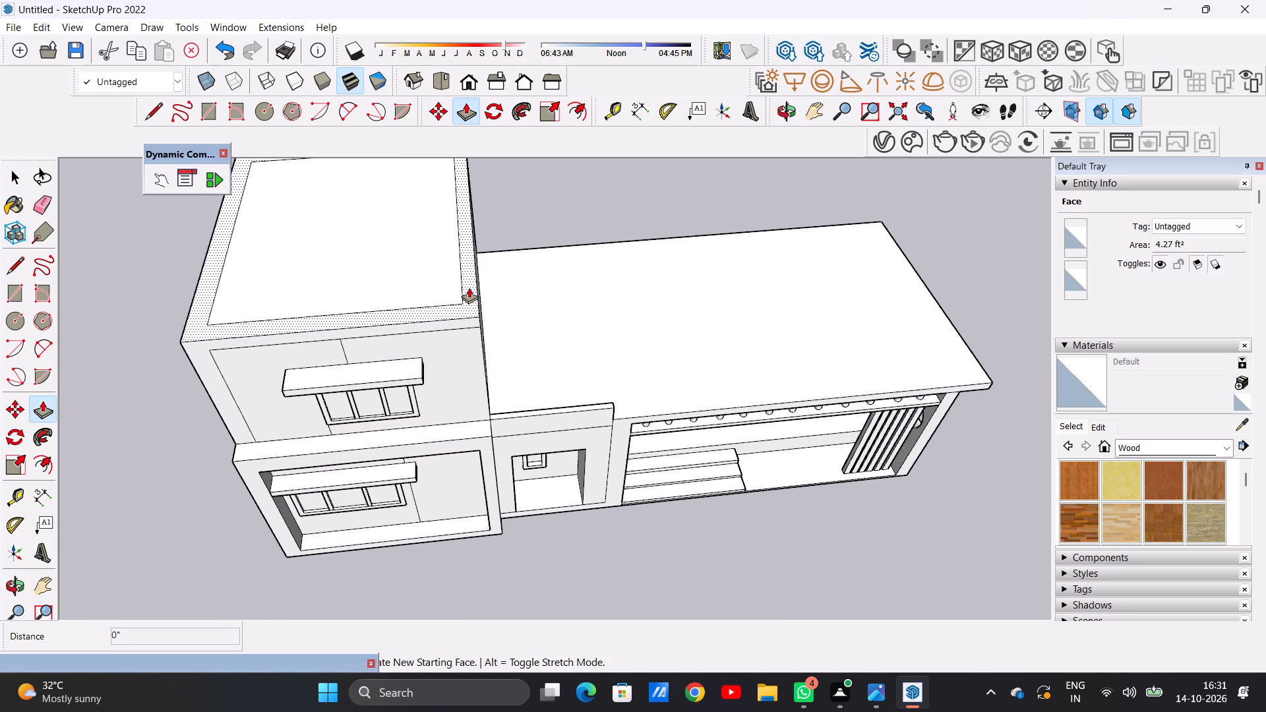
{"action": "key", "text": "space"}
{"action": "scroll", "coordinate": [477, 343], "scroll_direction": "down", "scroll_amount": 5}
{"action": "middle_click_drag", "start_coordinate": [465, 349], "coordinate": [447, 283]}
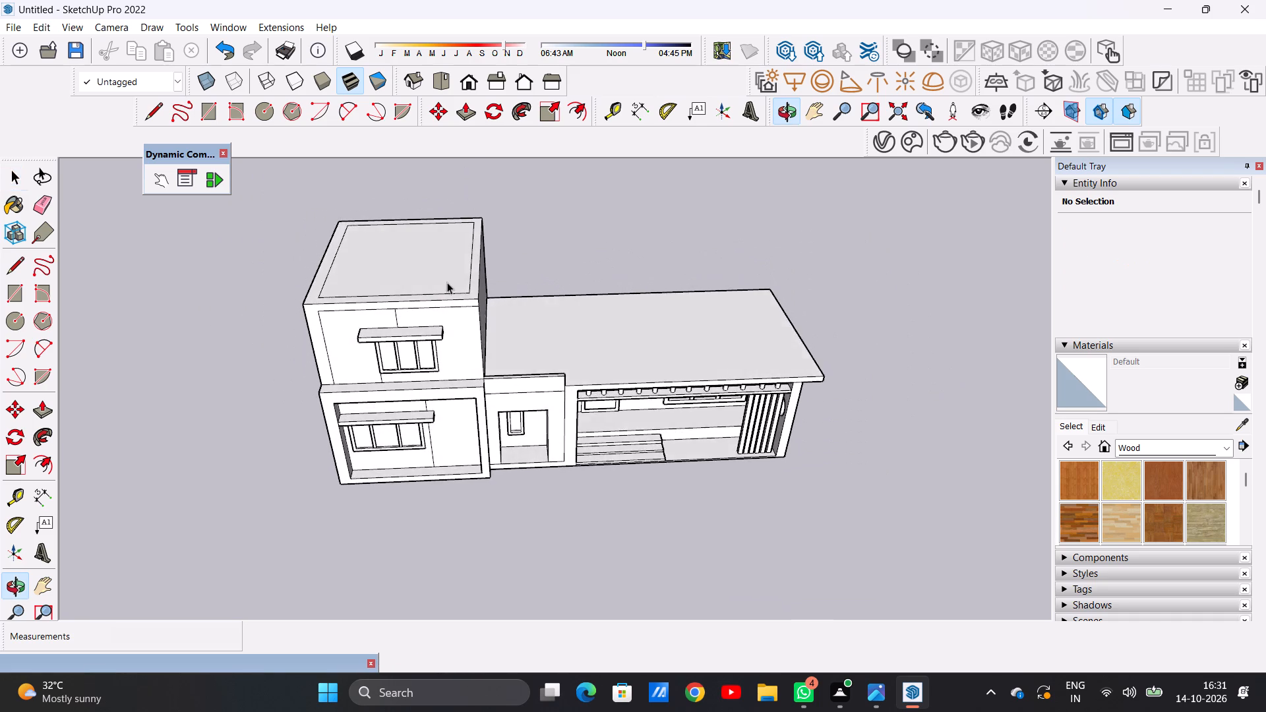
{"action": "scroll", "coordinate": [446, 274], "scroll_direction": "up", "scroll_amount": 3}
{"action": "key", "text": "p"}
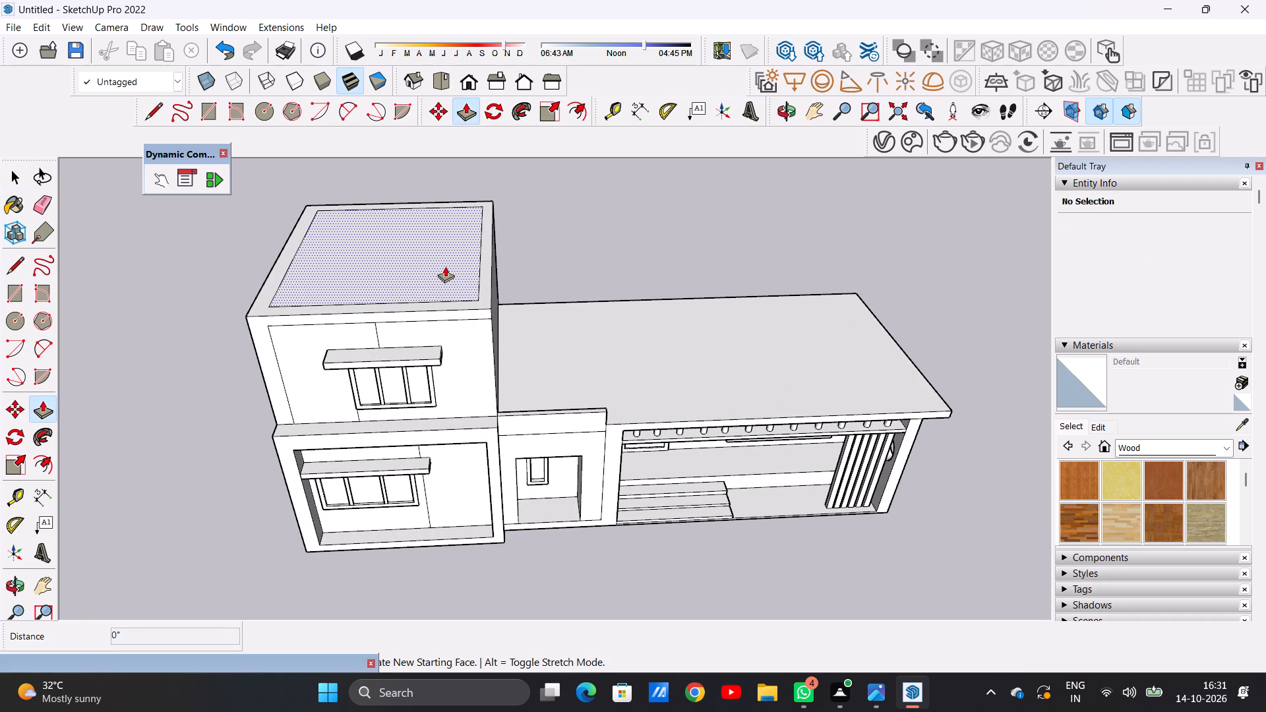
{"action": "left_click", "coordinate": [445, 266]}
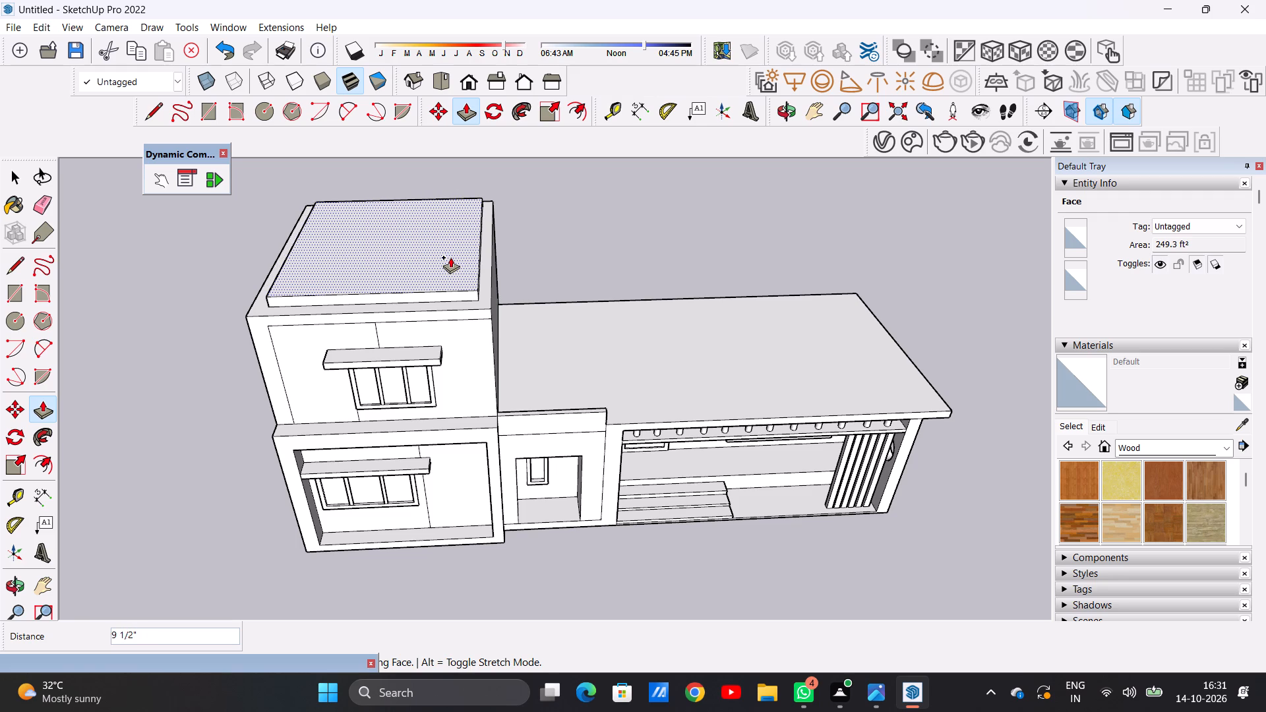
{"action": "left_click", "coordinate": [452, 256]}
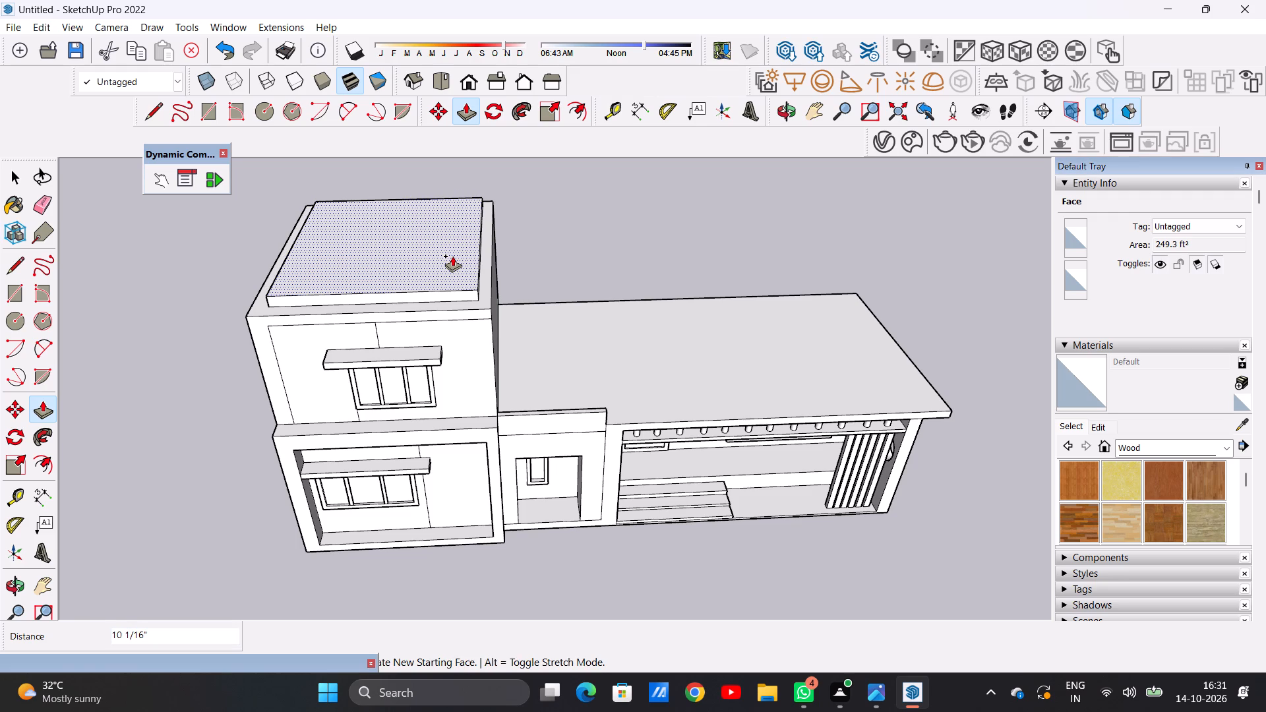
{"action": "key", "text": "space"}
Extrude the front face of the raised roof slab outward about 5' 3 3/16" over the upper-storey front wall.
{"action": "middle_click_drag", "start_coordinate": [449, 361], "coordinate": [433, 263]}
{"action": "scroll", "coordinate": [435, 262], "scroll_direction": "up", "scroll_amount": 2}
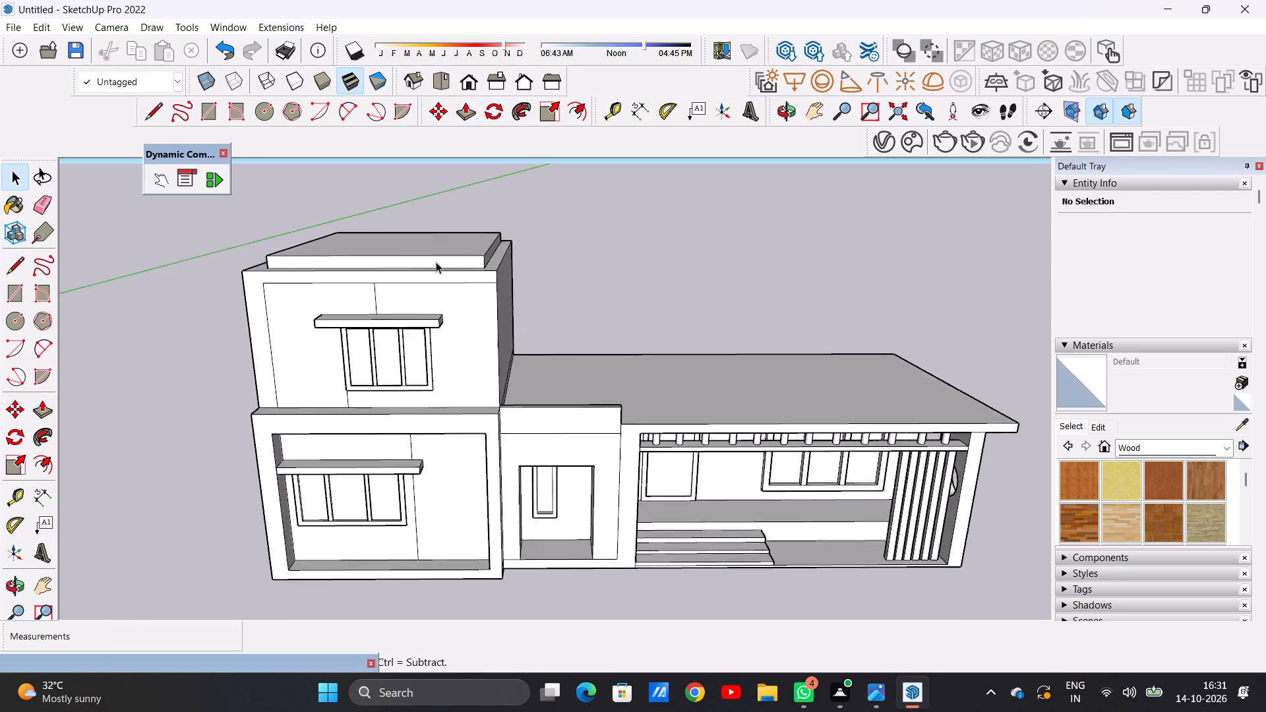
{"action": "scroll", "coordinate": [436, 262], "scroll_direction": "up", "scroll_amount": 6}
{"action": "key", "text": "p"}
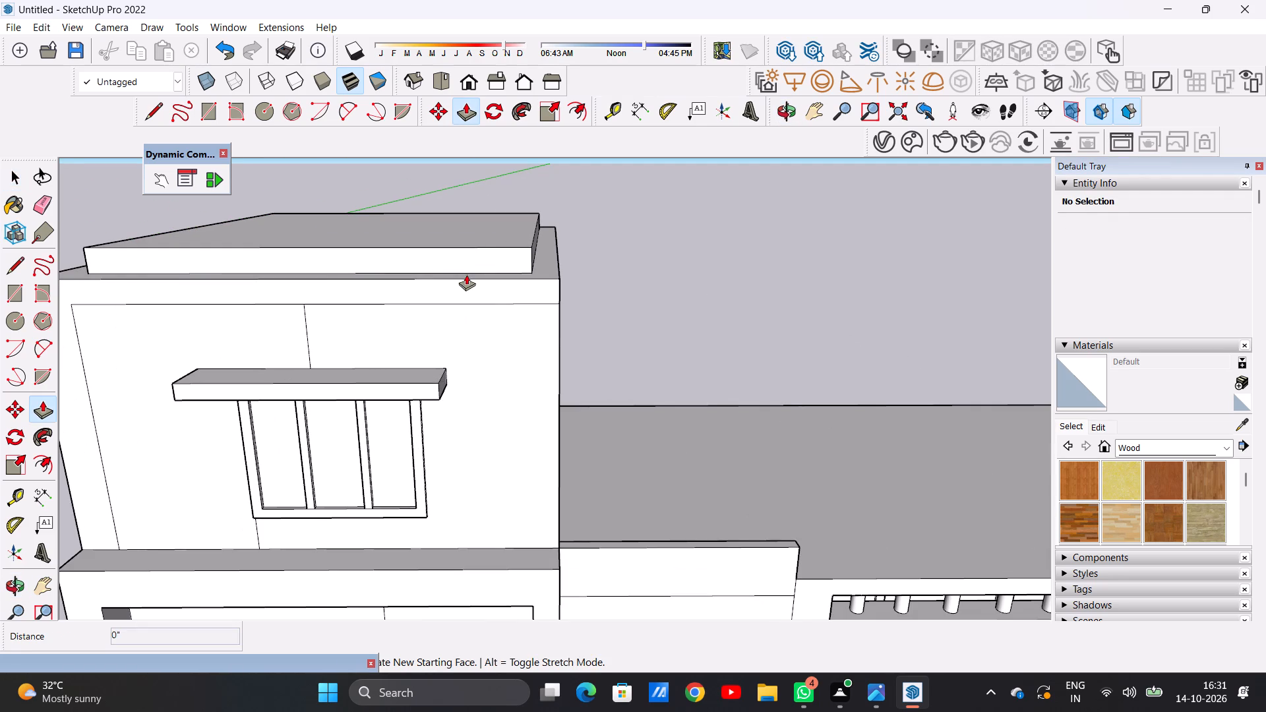
{"action": "scroll", "coordinate": [483, 247], "scroll_direction": "up", "scroll_amount": 3}
{"action": "left_click", "coordinate": [502, 262]}
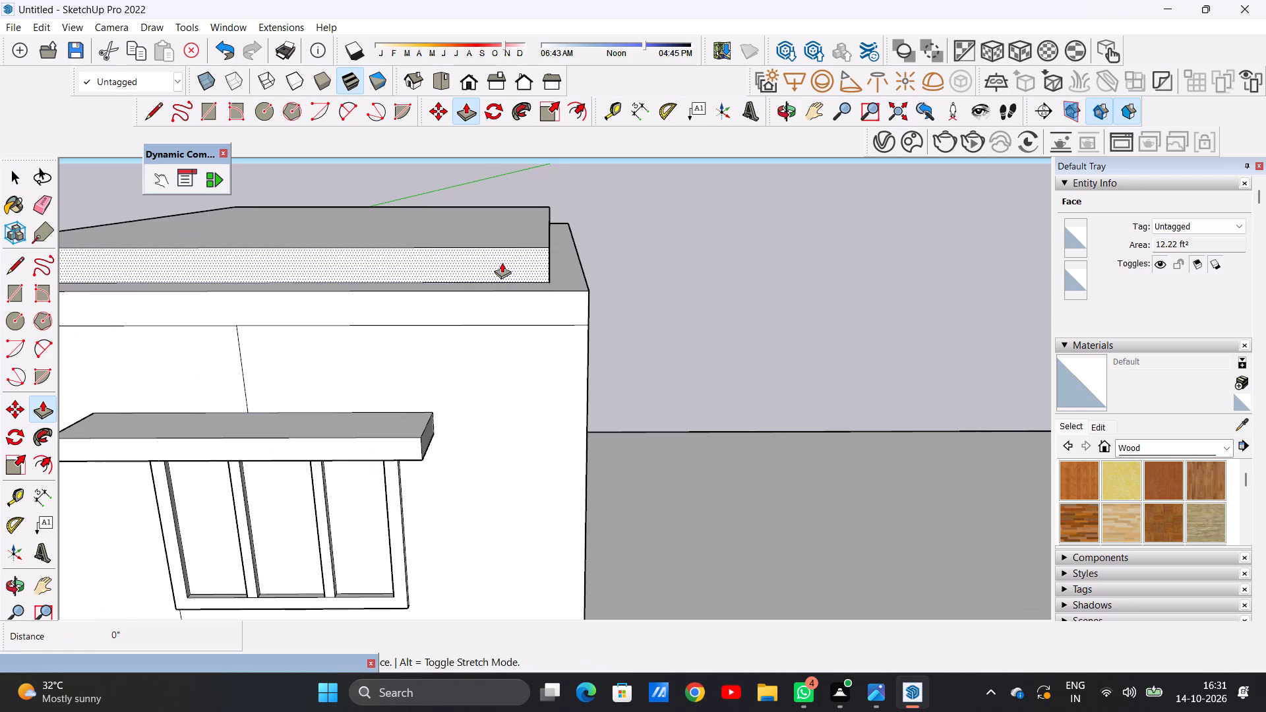
{"action": "left_click", "coordinate": [500, 308]}
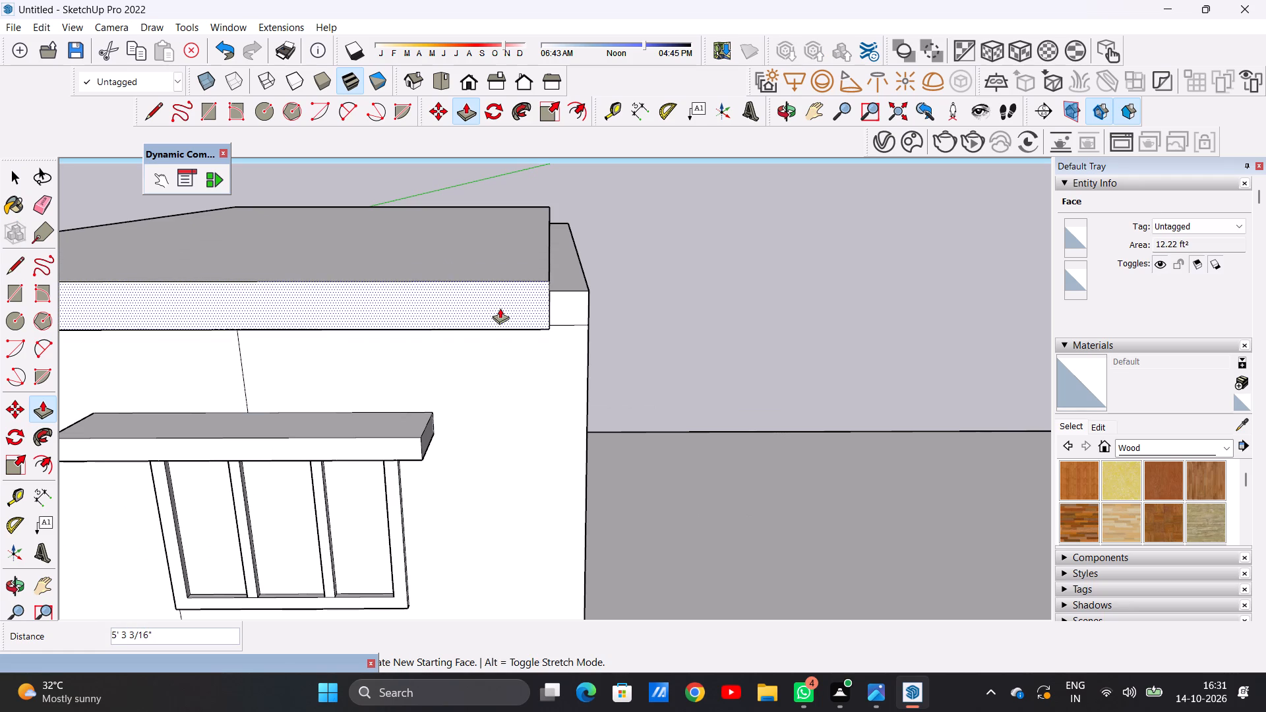
Push the front face of the roof slab back about 1' 3" to shorten the overhang.
{"action": "scroll", "coordinate": [500, 308], "scroll_direction": "down", "scroll_amount": 8}
{"action": "middle_click_drag", "start_coordinate": [535, 305], "coordinate": [407, 278]}
{"action": "middle_click_drag", "start_coordinate": [407, 278], "coordinate": [407, 276]}
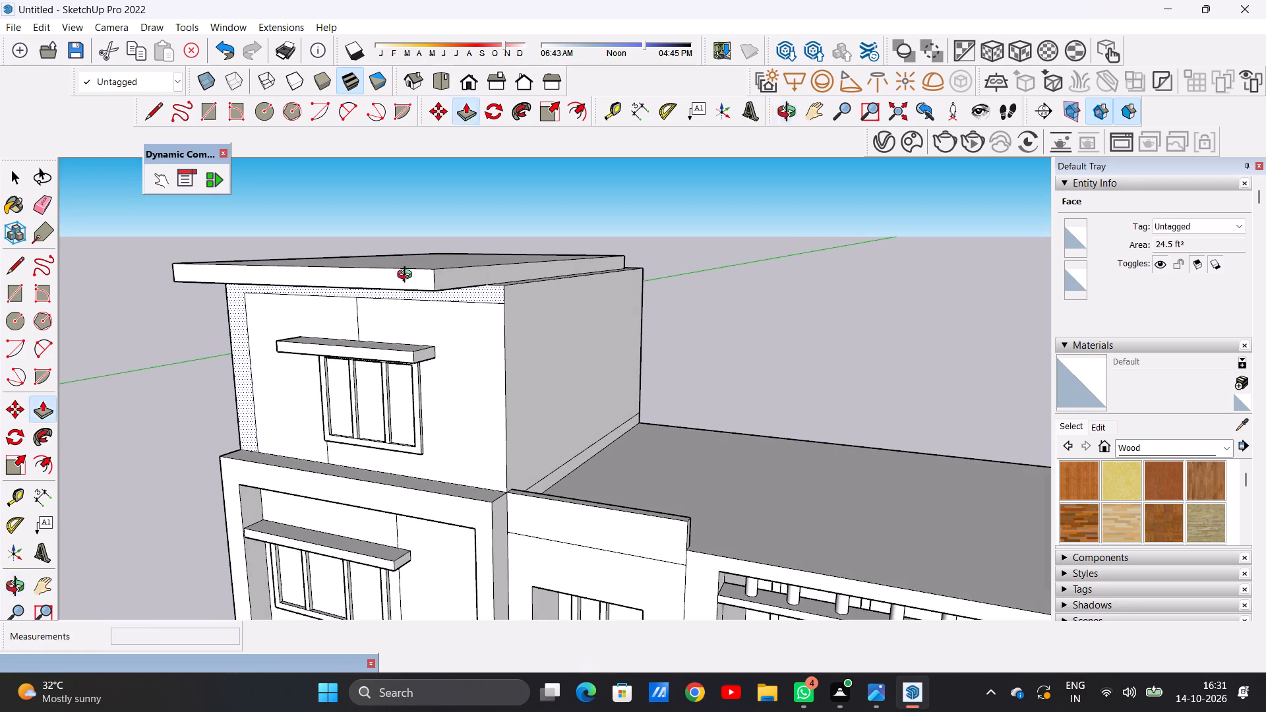
{"action": "middle_click_drag", "start_coordinate": [407, 276], "coordinate": [479, 230]}
{"action": "scroll", "coordinate": [464, 244], "scroll_direction": "up", "scroll_amount": 6}
{"action": "left_click", "coordinate": [450, 268]}
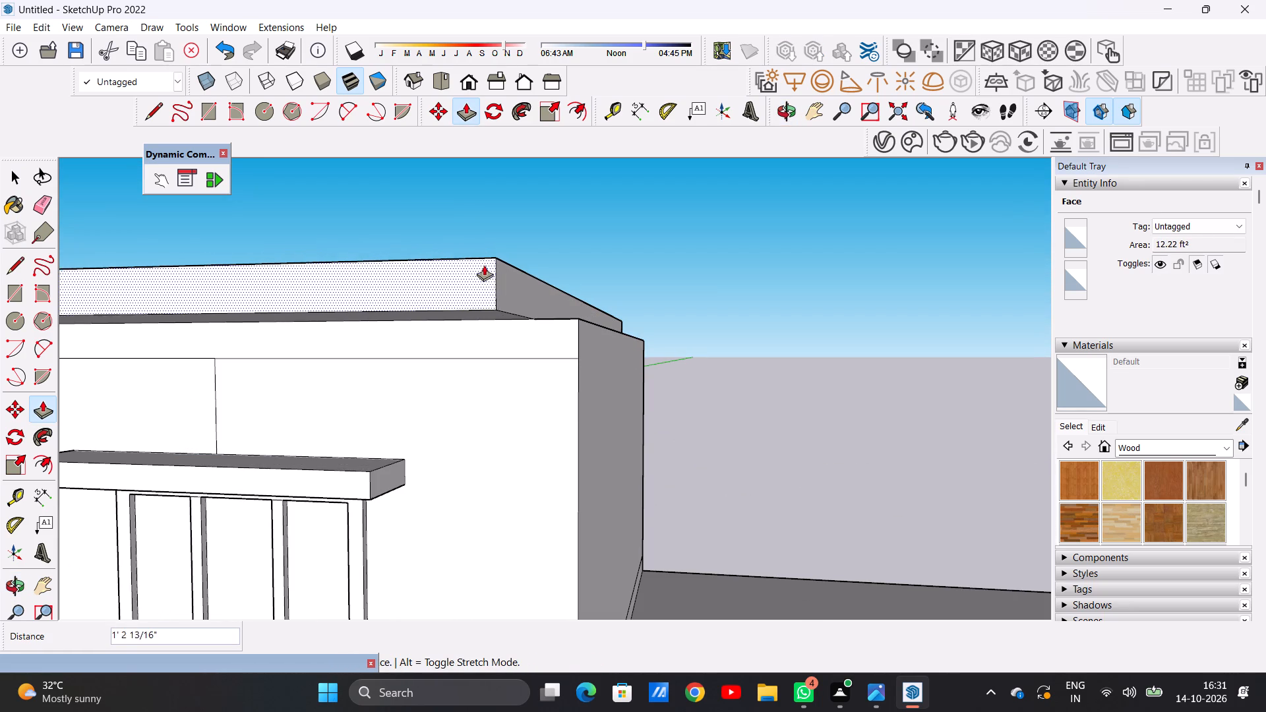
{"action": "left_click", "coordinate": [485, 264]}
Push the front face of the roof slab back another 8 1/8" or so with Push/Pull.
{"action": "scroll", "coordinate": [485, 303], "scroll_direction": "down", "scroll_amount": 5}
{"action": "middle_click_drag", "start_coordinate": [520, 328], "coordinate": [313, 393]}
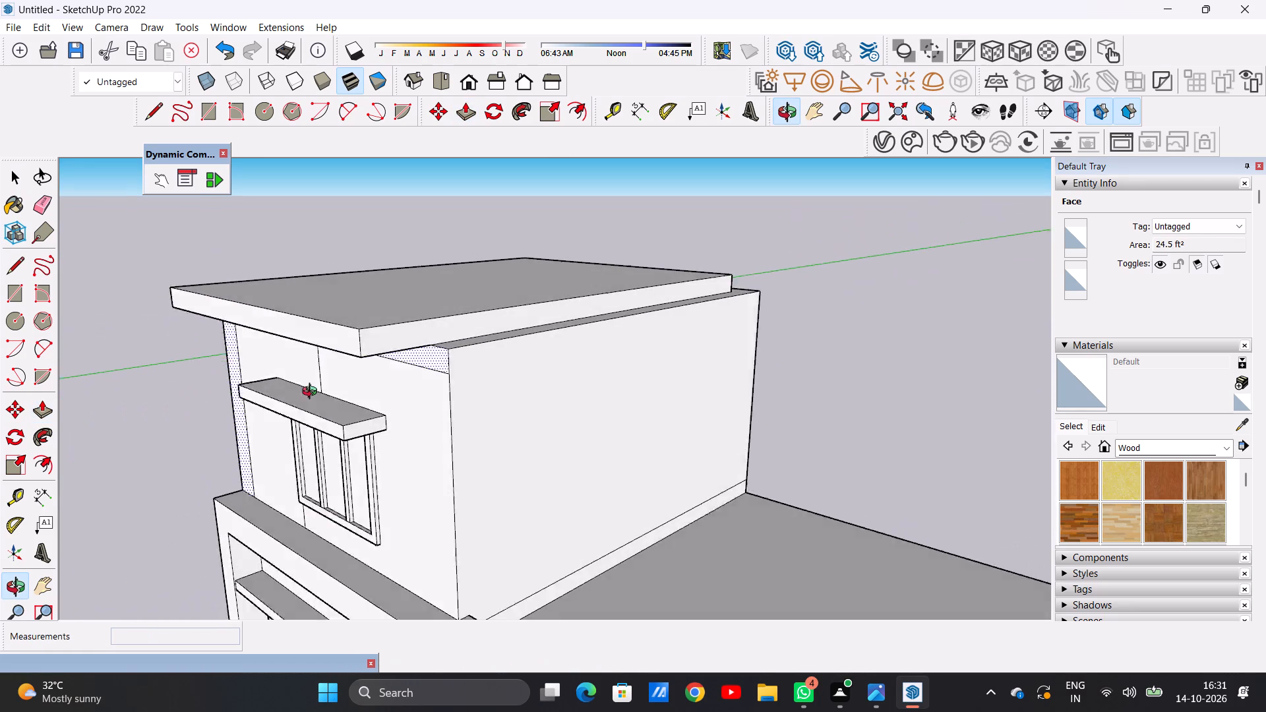
{"action": "middle_click_drag", "start_coordinate": [313, 393], "coordinate": [311, 393]}
{"action": "scroll", "coordinate": [391, 326], "scroll_direction": "up", "scroll_amount": 8}
{"action": "scroll", "coordinate": [391, 326], "scroll_direction": "down", "scroll_amount": 7}
{"action": "key", "text": "space"}
{"action": "middle_click_drag", "start_coordinate": [451, 369], "coordinate": [466, 234]}
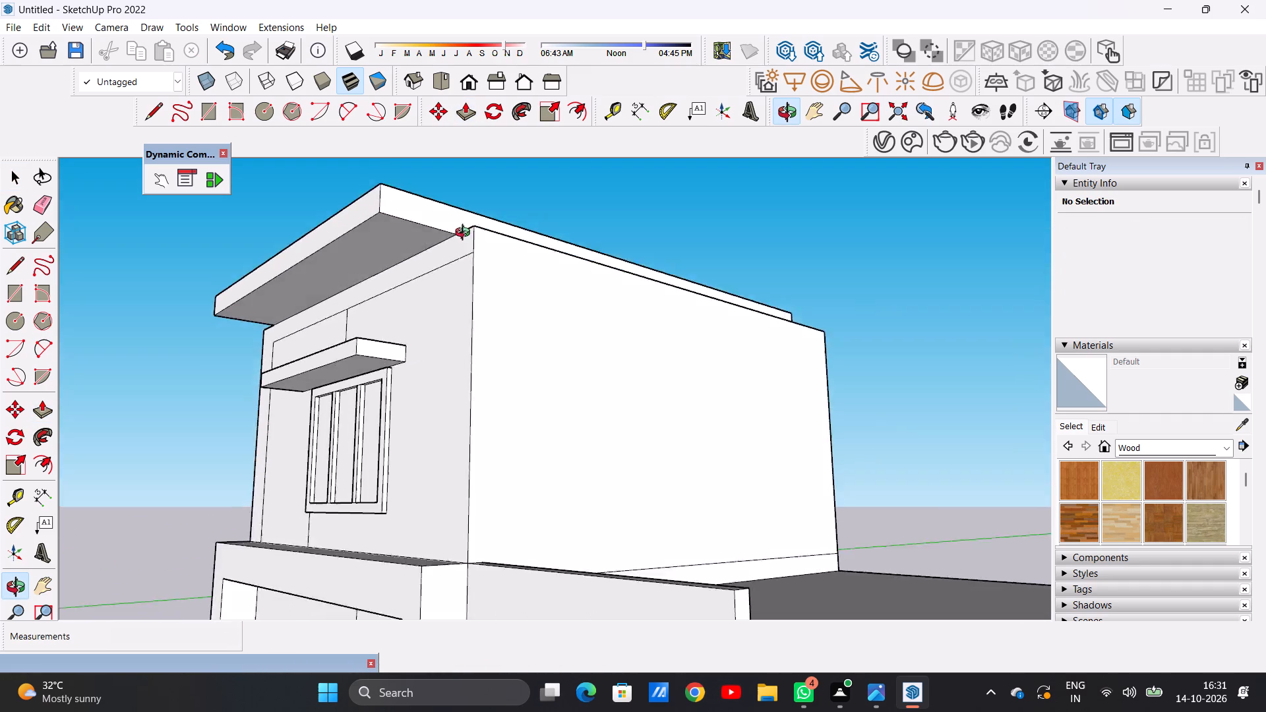
{"action": "middle_click_drag", "start_coordinate": [466, 234], "coordinate": [510, 305]}
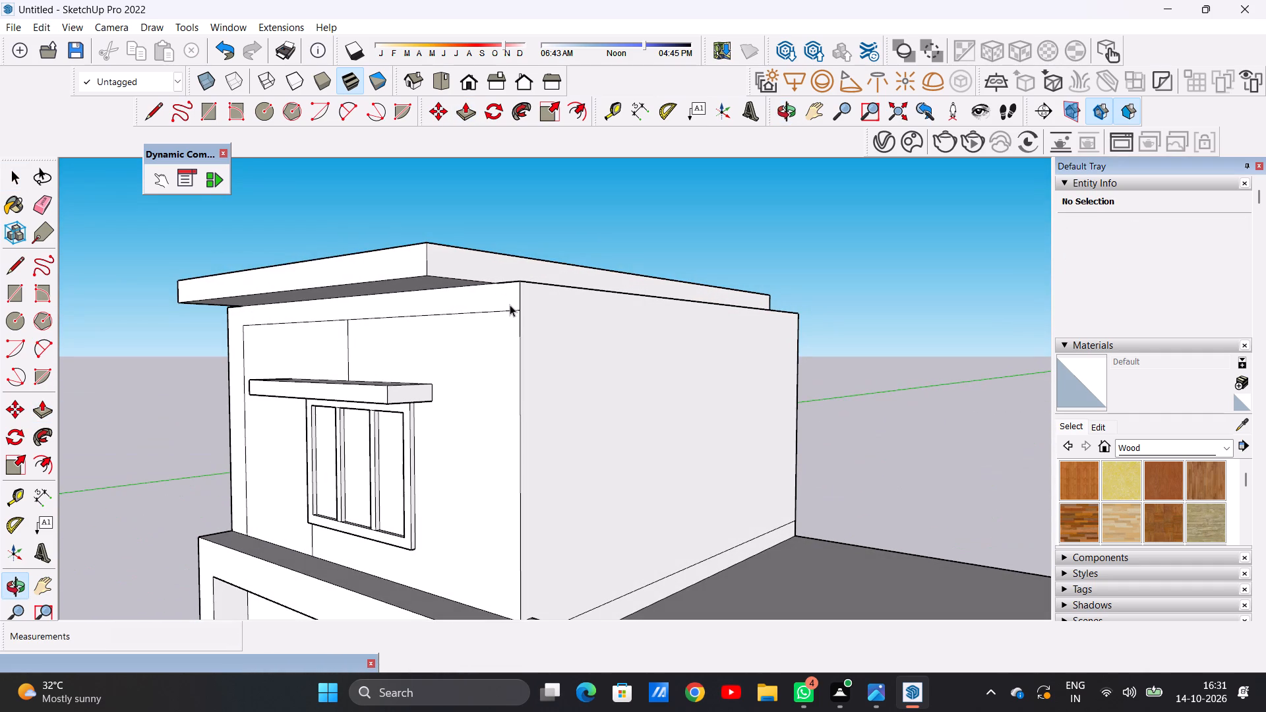
{"action": "key", "text": "p"}
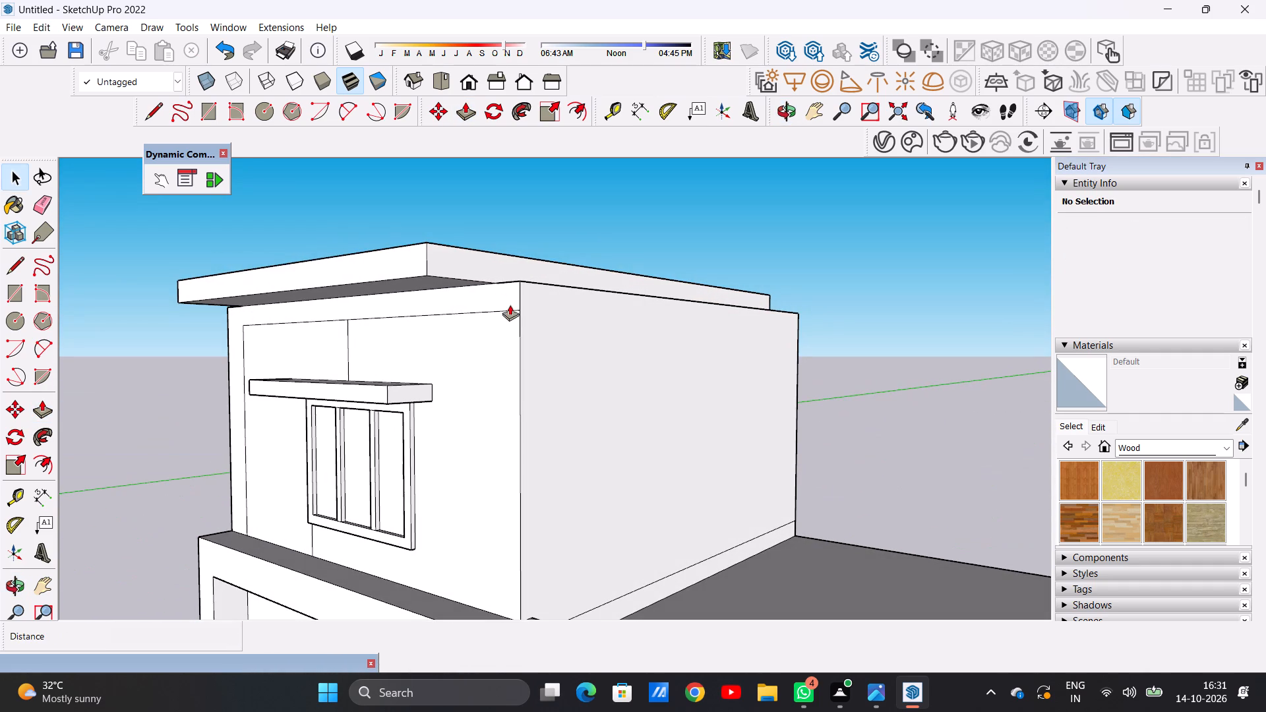
{"action": "left_click", "coordinate": [419, 265]}
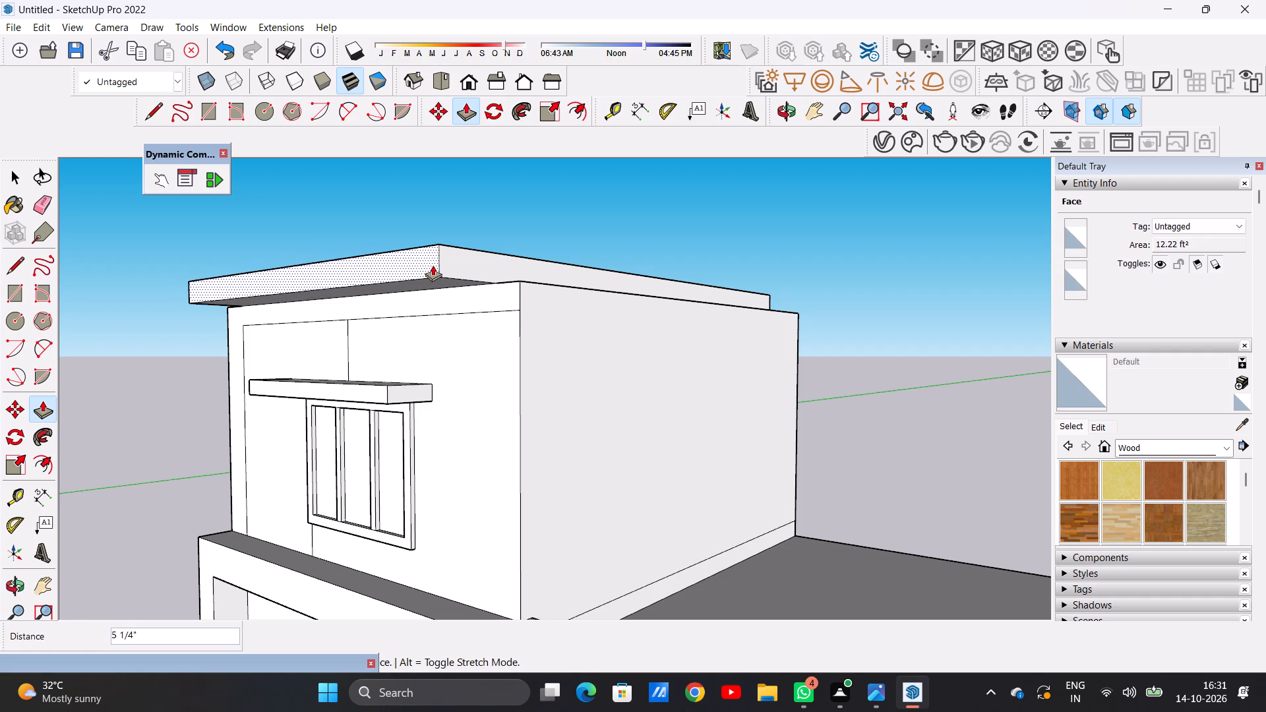
{"action": "left_click", "coordinate": [439, 264]}
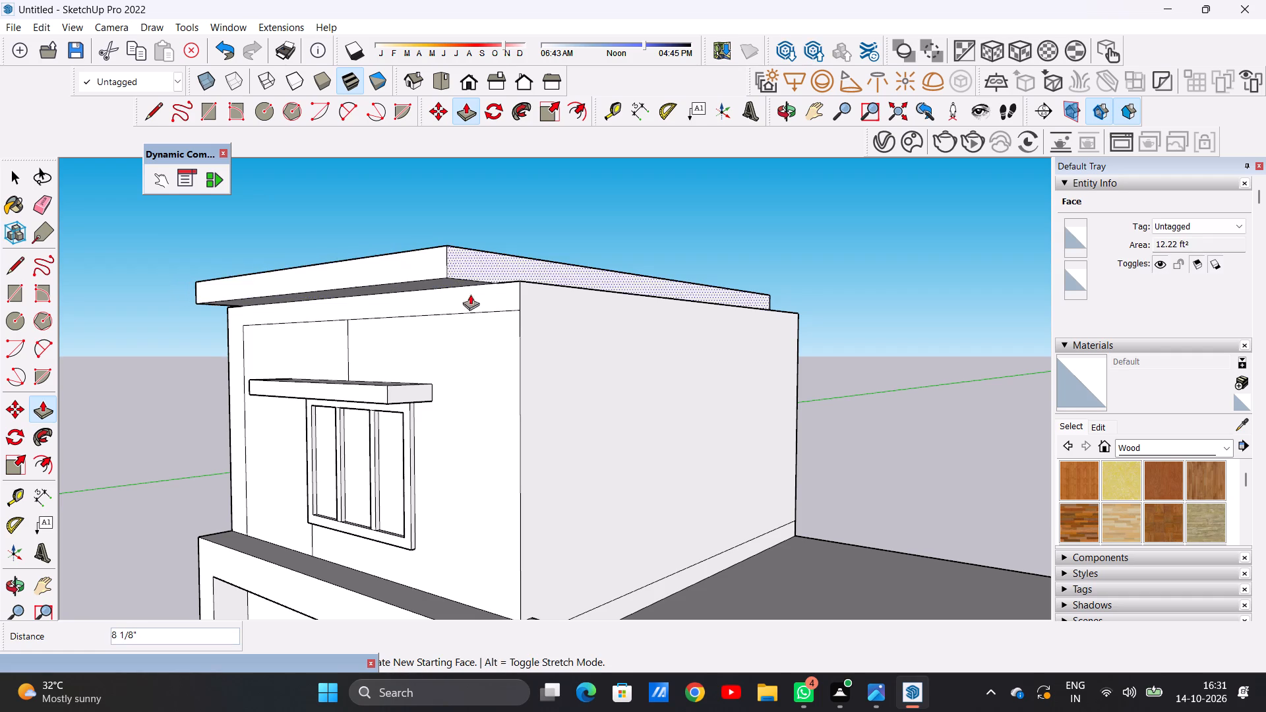
Extrude the roof slab's right side face about 10 3/4" to the wall face, plus another 2' 3/4" as a side overhang.
{"action": "middle_click_drag", "start_coordinate": [513, 345], "coordinate": [502, 438]}
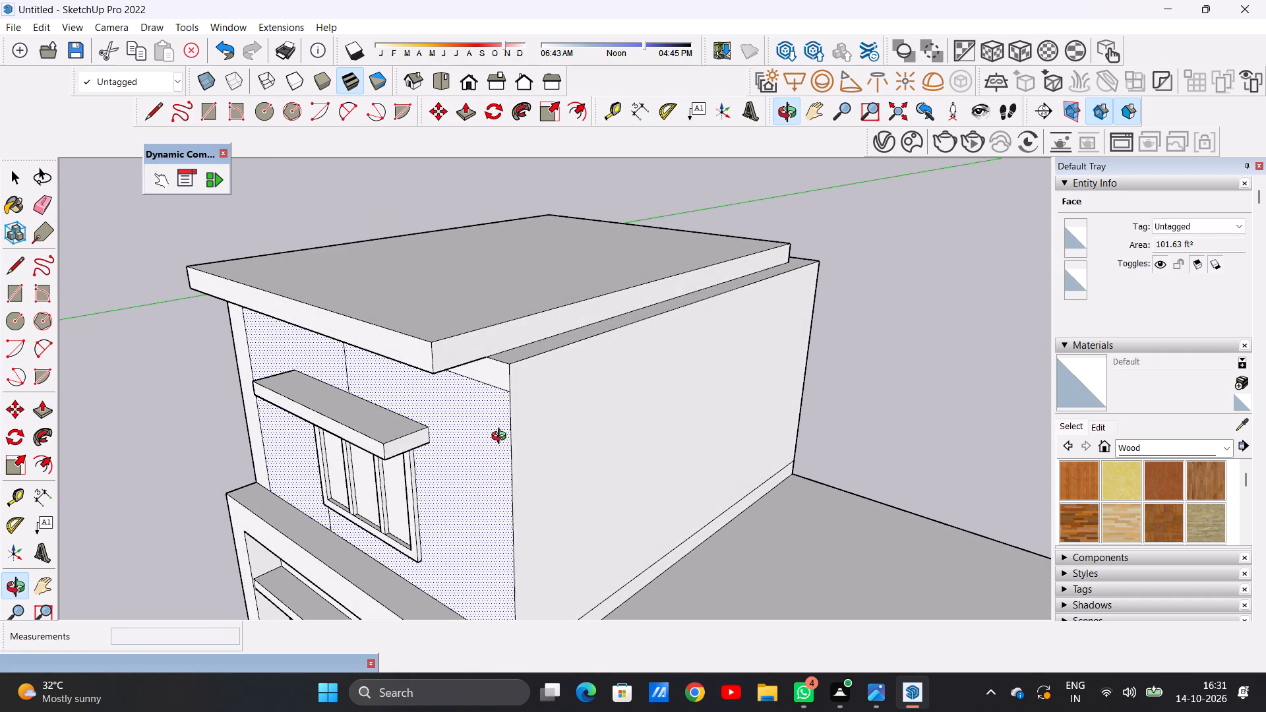
{"action": "middle_click_drag", "start_coordinate": [502, 438], "coordinate": [526, 455]}
{"action": "left_click", "coordinate": [477, 356]}
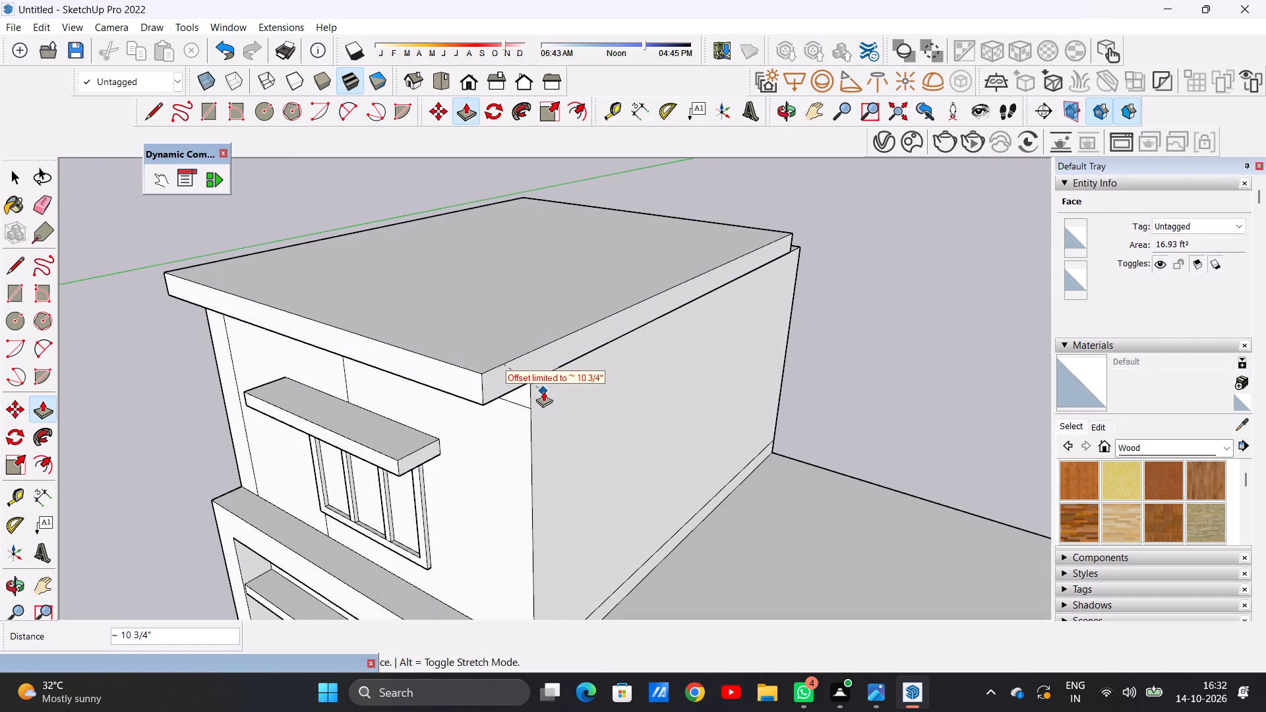
{"action": "left_click", "coordinate": [543, 391]}
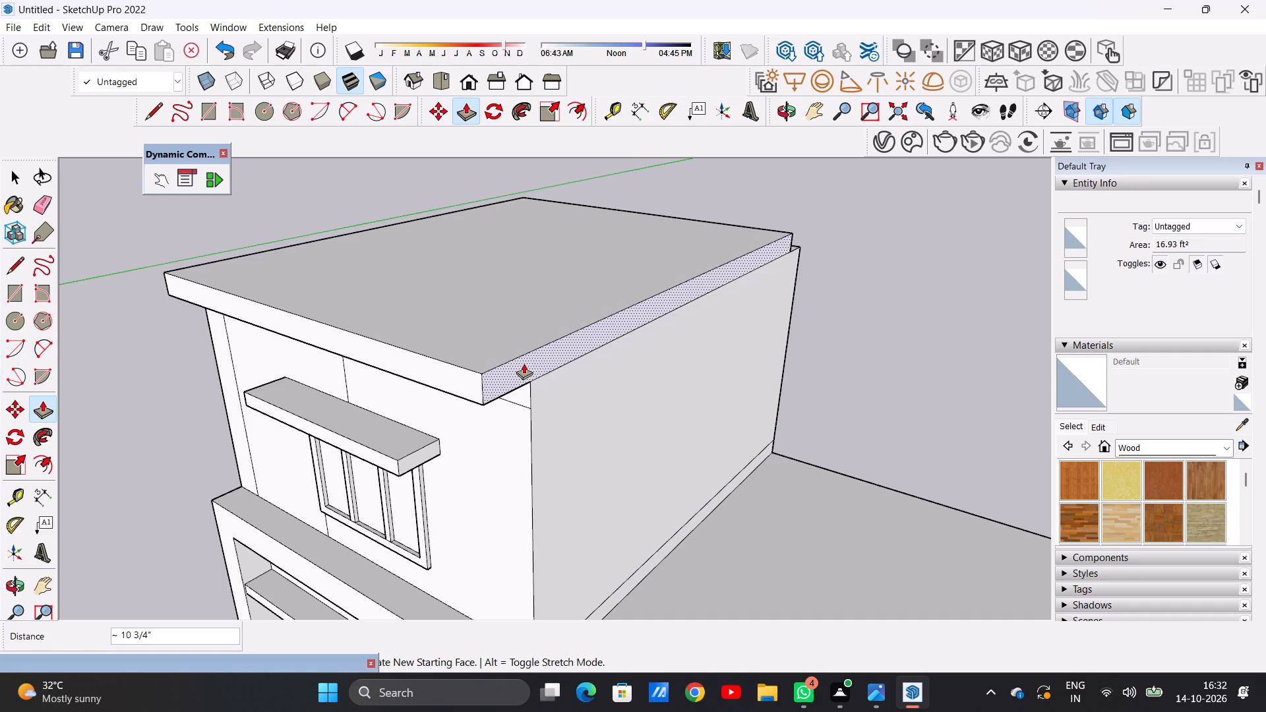
{"action": "left_click", "coordinate": [524, 363]}
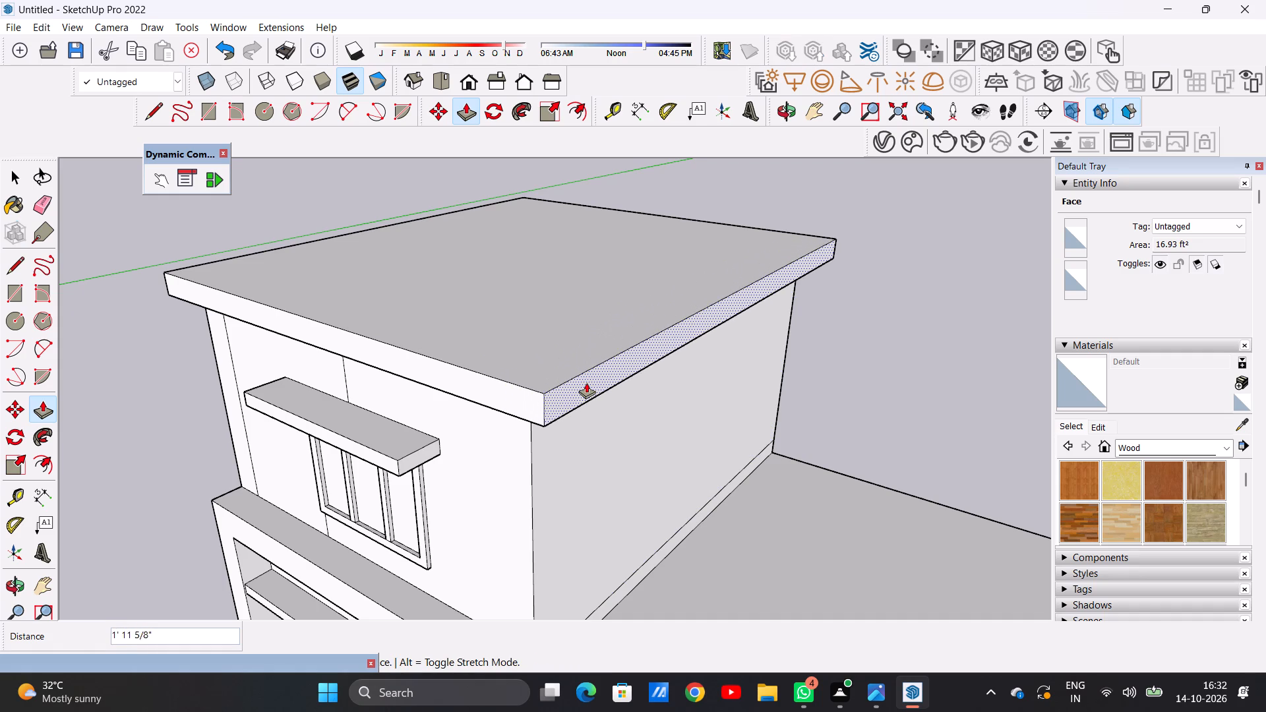
{"action": "left_click", "coordinate": [589, 382]}
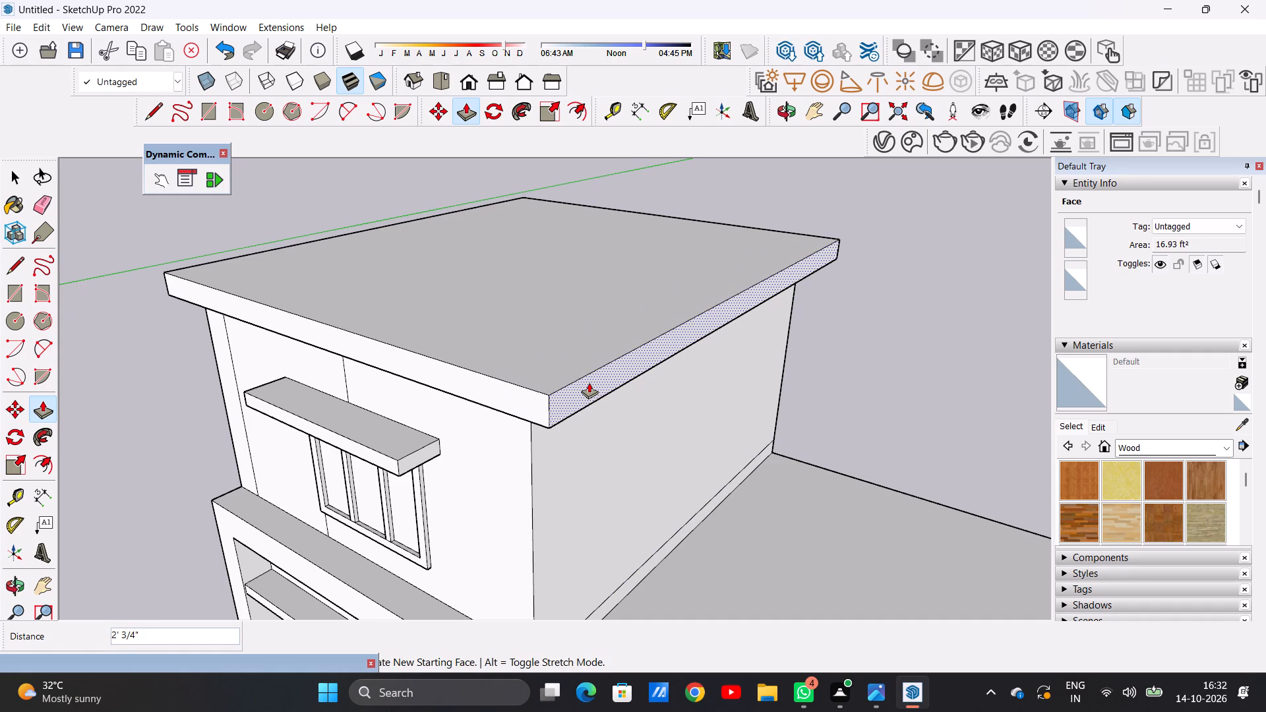
Extrude the roof slab's left side face about 1' 2 7/8", plus another 1' 4 7/16", as a side overhang.
{"action": "scroll", "coordinate": [589, 382], "scroll_direction": "down", "scroll_amount": 8}
{"action": "scroll", "coordinate": [589, 382], "scroll_direction": "up", "scroll_amount": 7}
{"action": "middle_click_drag", "start_coordinate": [553, 414], "coordinate": [568, 402]}
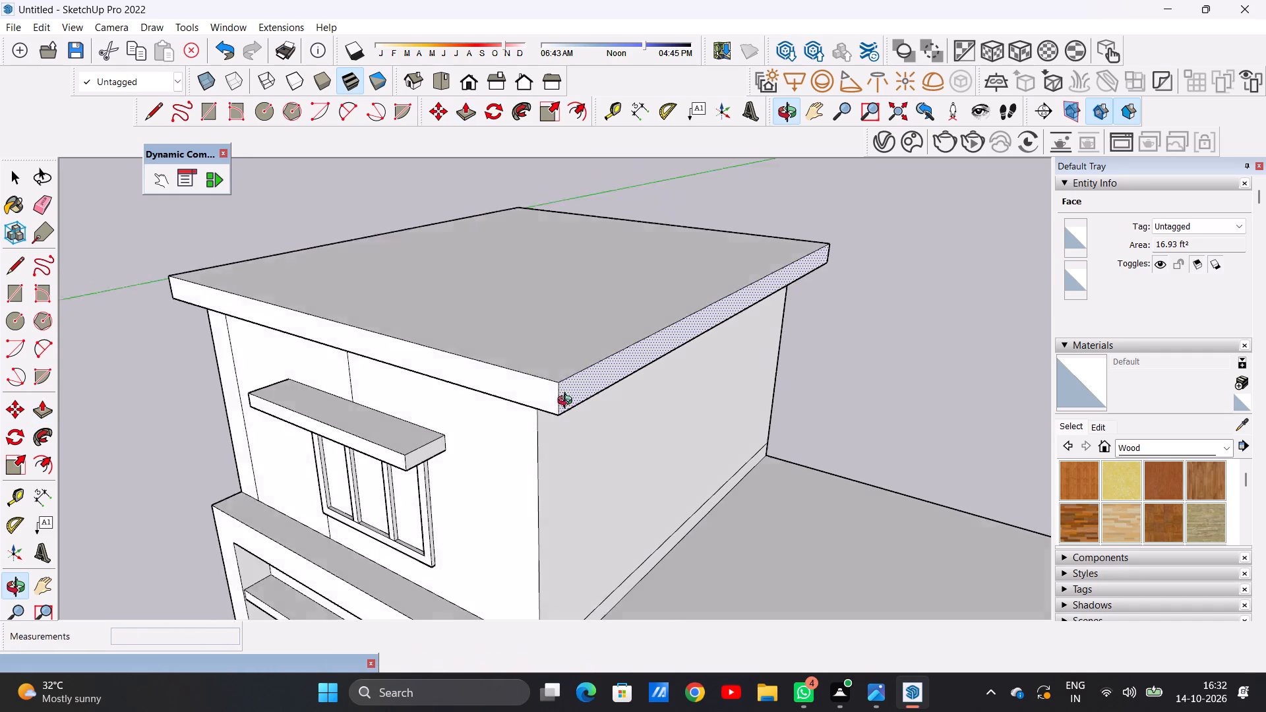
{"action": "middle_click_drag", "start_coordinate": [568, 402], "coordinate": [613, 370]}
{"action": "scroll", "coordinate": [601, 364], "scroll_direction": "down", "scroll_amount": 10}
{"action": "middle_click_drag", "start_coordinate": [427, 384], "coordinate": [646, 392]}
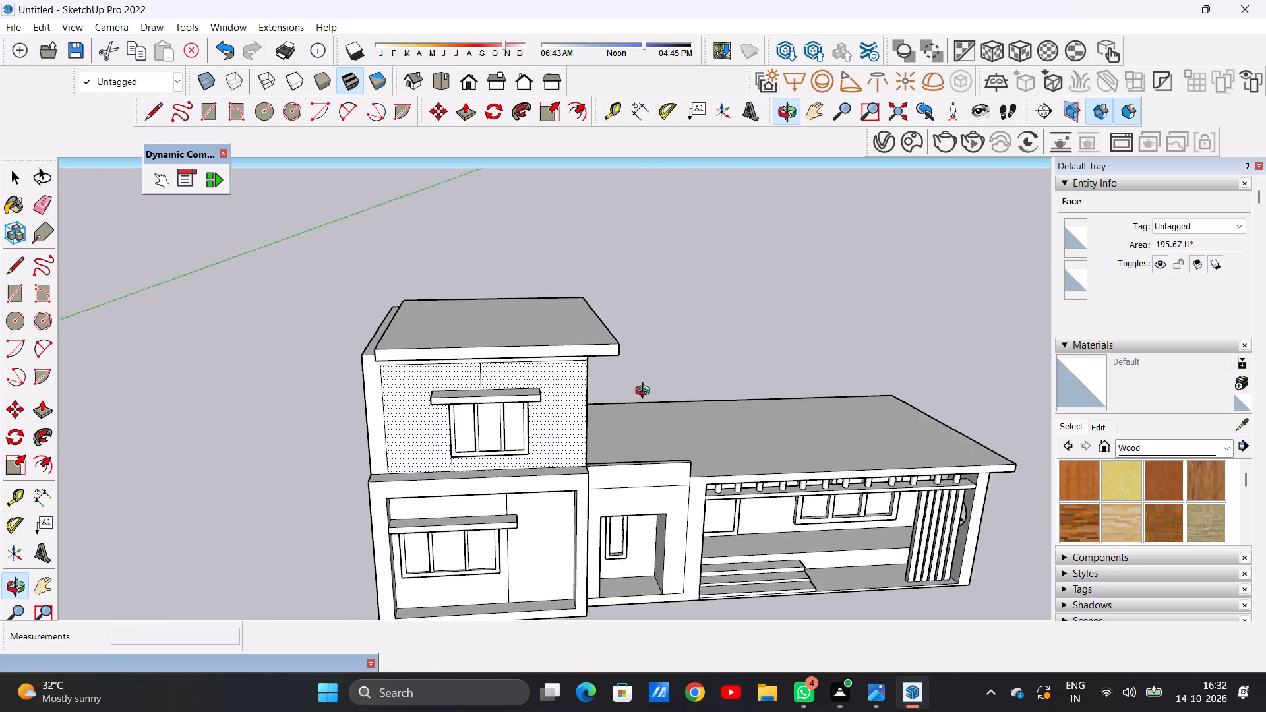
{"action": "middle_click_drag", "start_coordinate": [646, 392], "coordinate": [787, 370]}
{"action": "scroll", "coordinate": [399, 364], "scroll_direction": "up", "scroll_amount": 6}
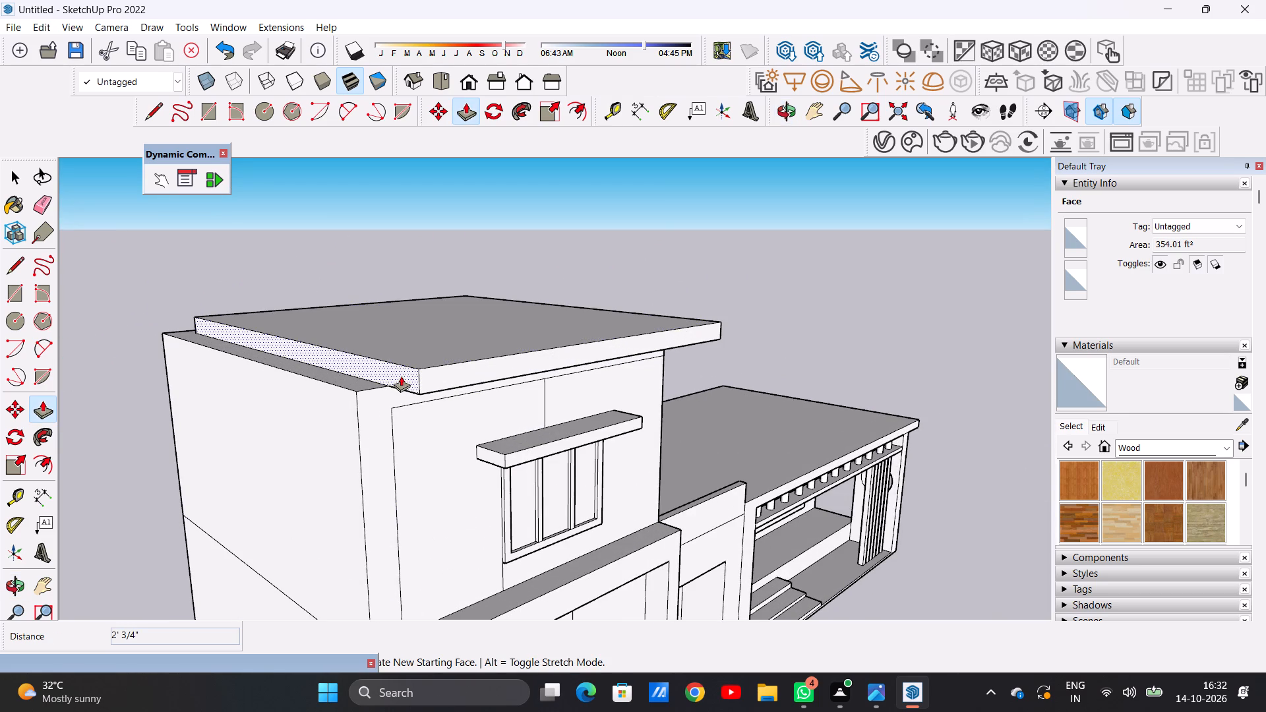
{"action": "left_click", "coordinate": [402, 376]}
{"action": "left_click", "coordinate": [354, 391]}
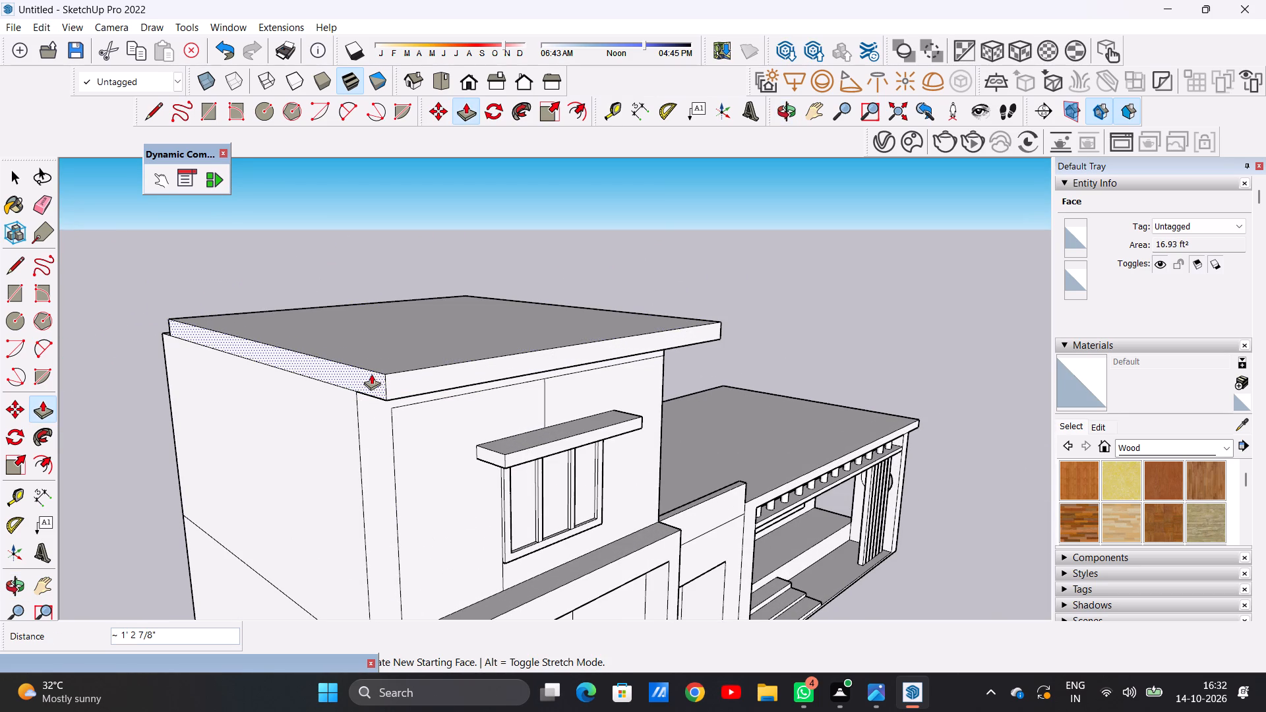
{"action": "left_click", "coordinate": [373, 371]}
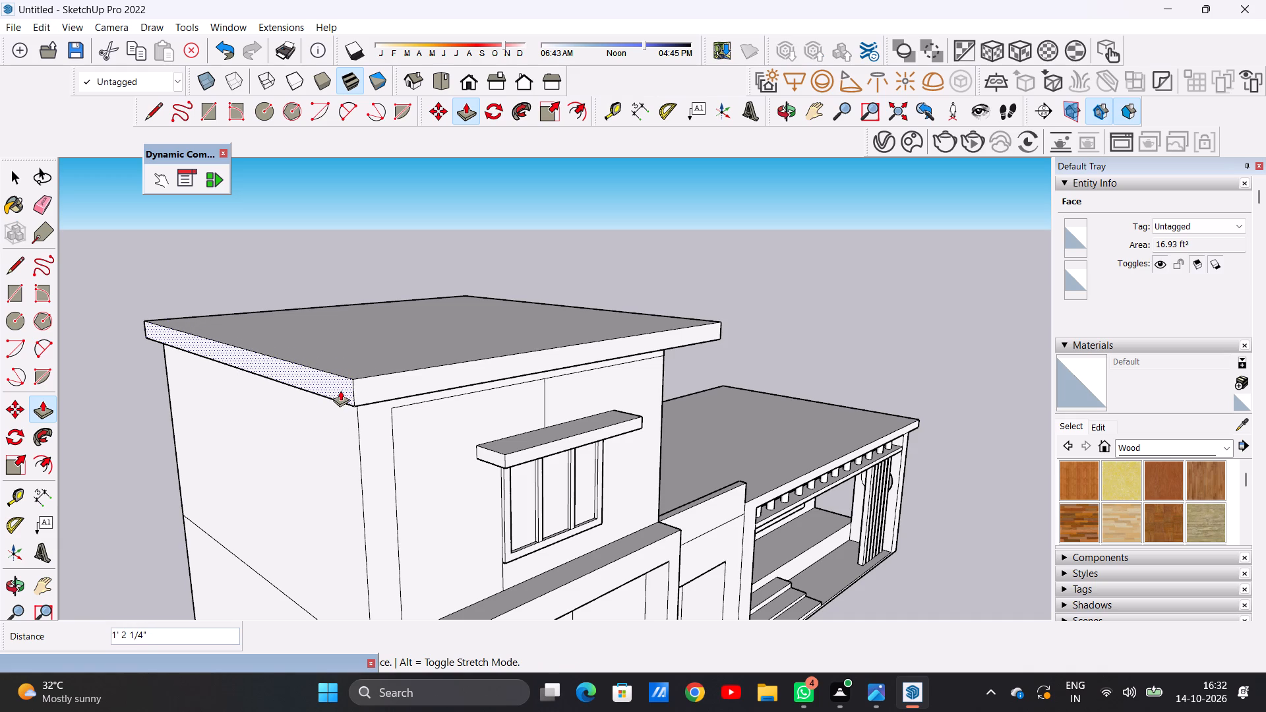
{"action": "left_click", "coordinate": [336, 392]}
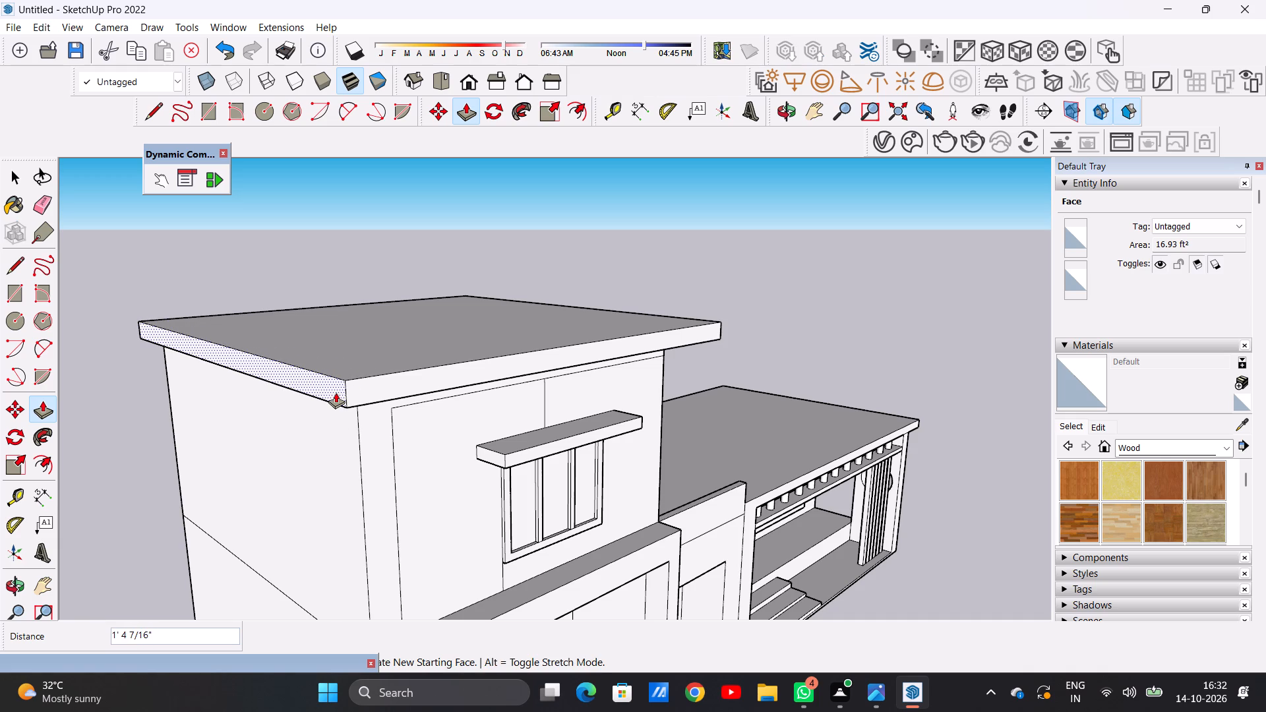
{"action": "key", "text": "space"}
Erase the two stray seam lines on the underside of the roof slab's left overhang near the front corner.
{"action": "scroll", "coordinate": [336, 392], "scroll_direction": "down", "scroll_amount": 7}
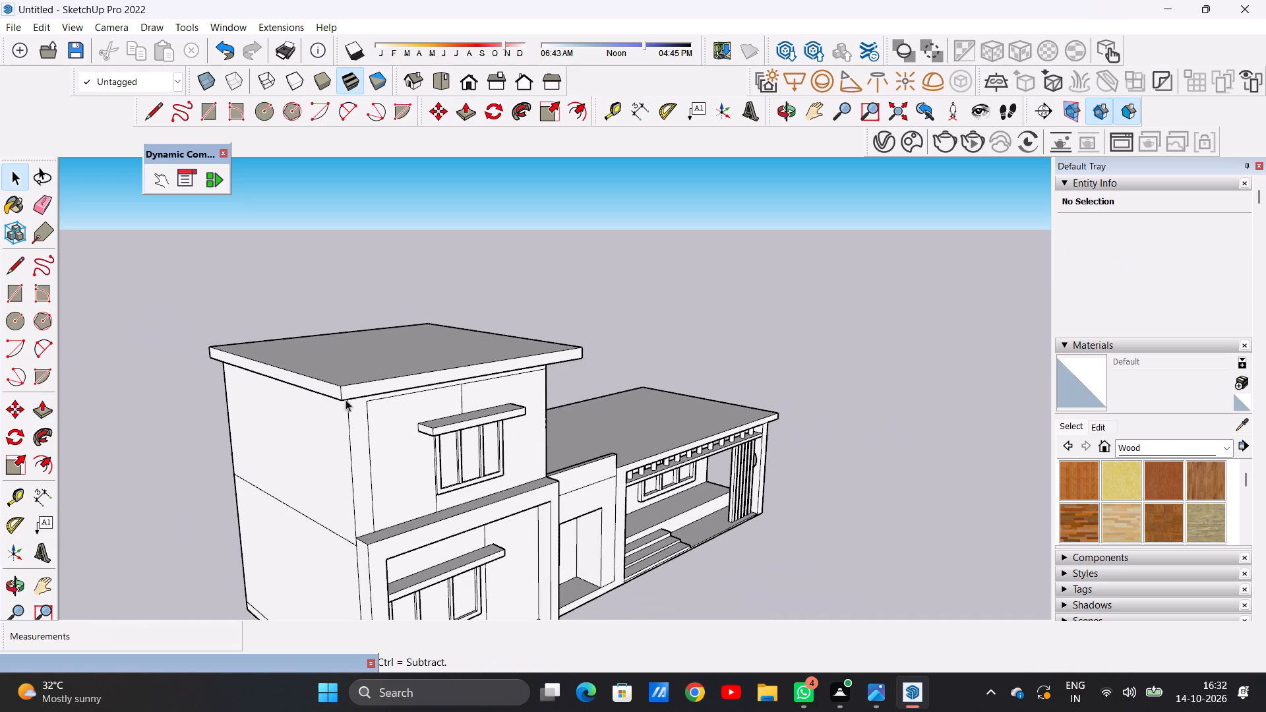
{"action": "middle_click_drag", "start_coordinate": [386, 423], "coordinate": [184, 388]}
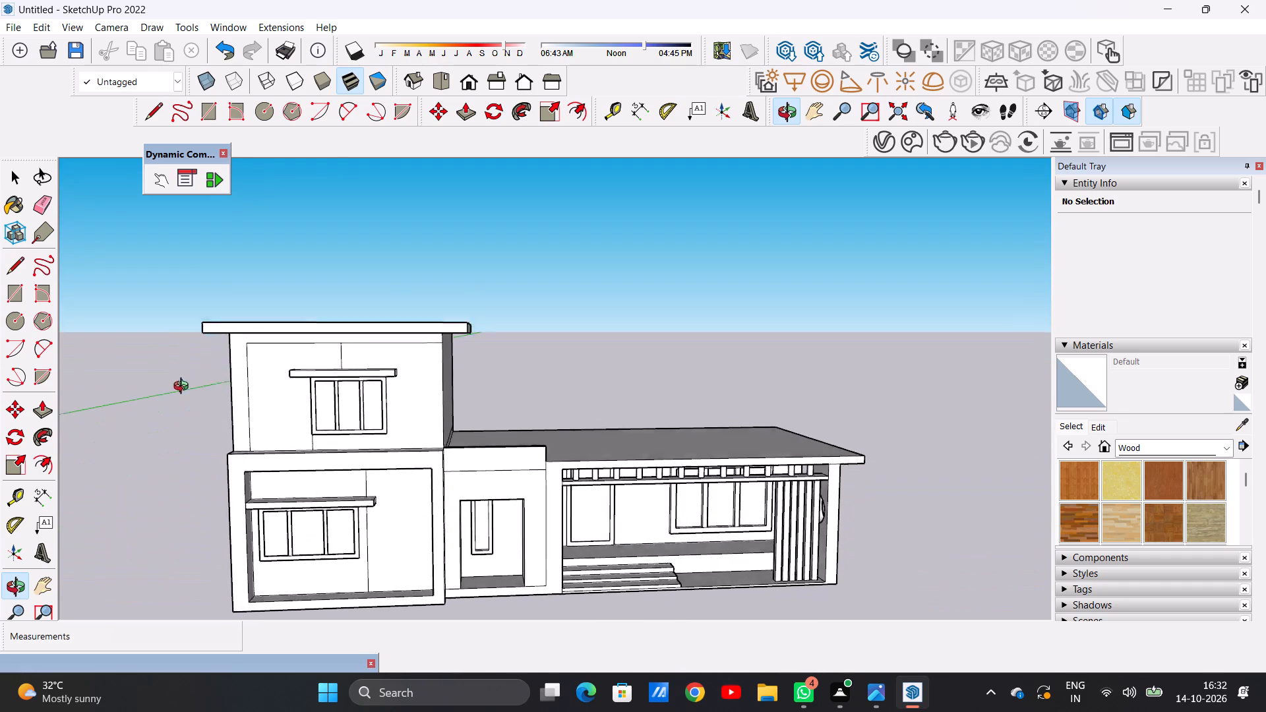
{"action": "middle_click_drag", "start_coordinate": [184, 388], "coordinate": [179, 392]}
{"action": "scroll", "coordinate": [182, 392], "scroll_direction": "down", "scroll_amount": 3}
{"action": "middle_click_drag", "start_coordinate": [193, 391], "coordinate": [469, 342]}
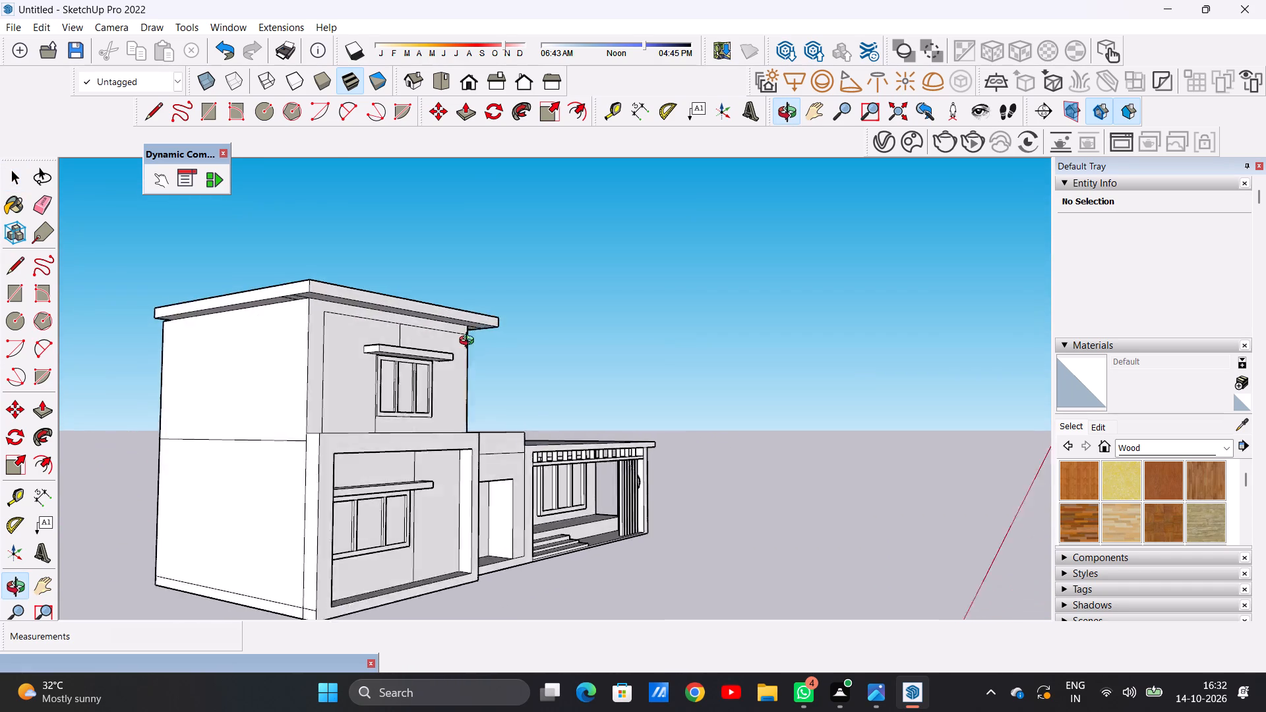
{"action": "middle_click_drag", "start_coordinate": [469, 342], "coordinate": [504, 303]}
{"action": "scroll", "coordinate": [359, 229], "scroll_direction": "up", "scroll_amount": 16}
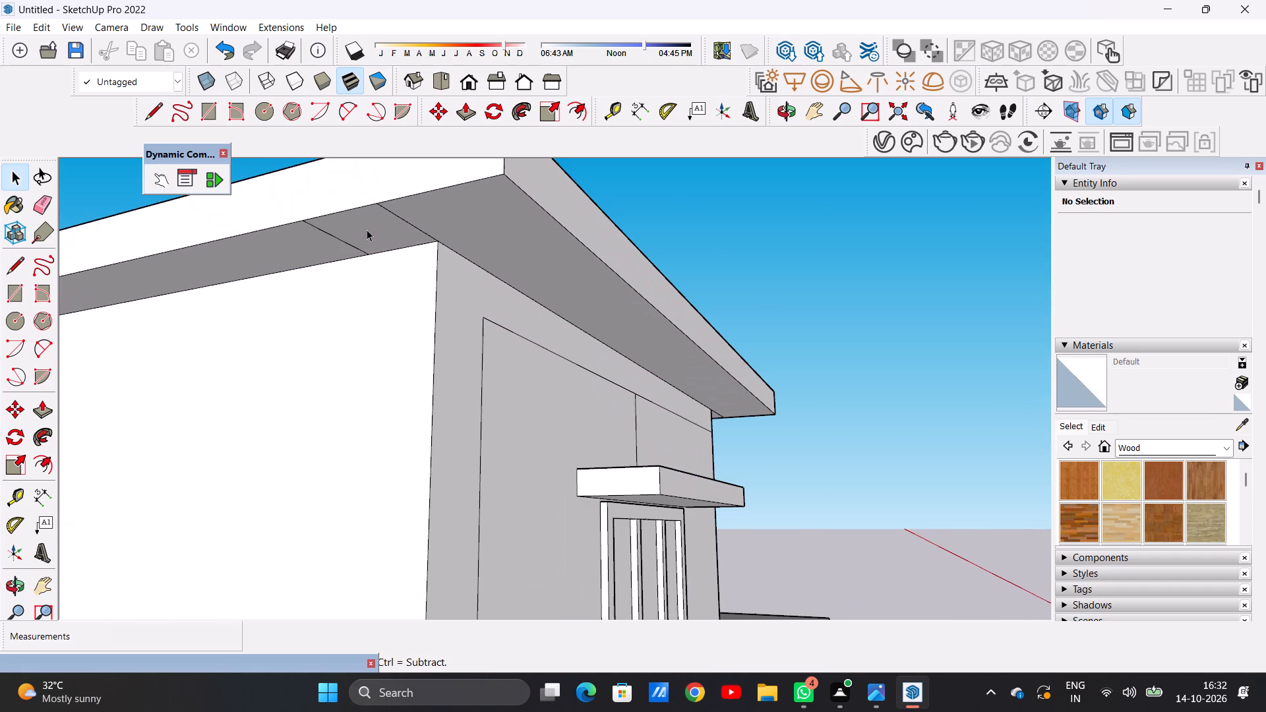
{"action": "key", "text": "e"}
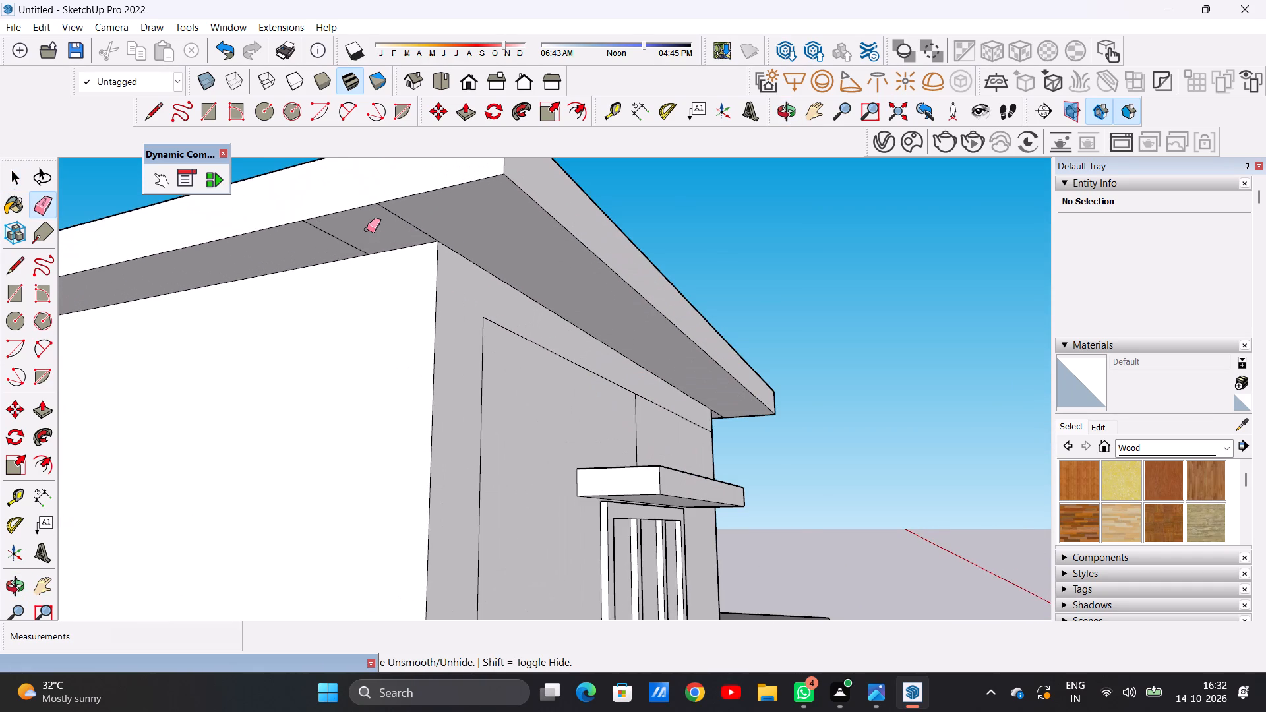
{"action": "scroll", "coordinate": [367, 229], "scroll_direction": "up", "scroll_amount": 2}
{"action": "scroll", "coordinate": [367, 229], "scroll_direction": "down", "scroll_amount": 1}
{"action": "scroll", "coordinate": [367, 229], "scroll_direction": "up", "scroll_amount": 1}
{"action": "left_click_drag", "start_coordinate": [331, 241], "coordinate": [347, 233]}
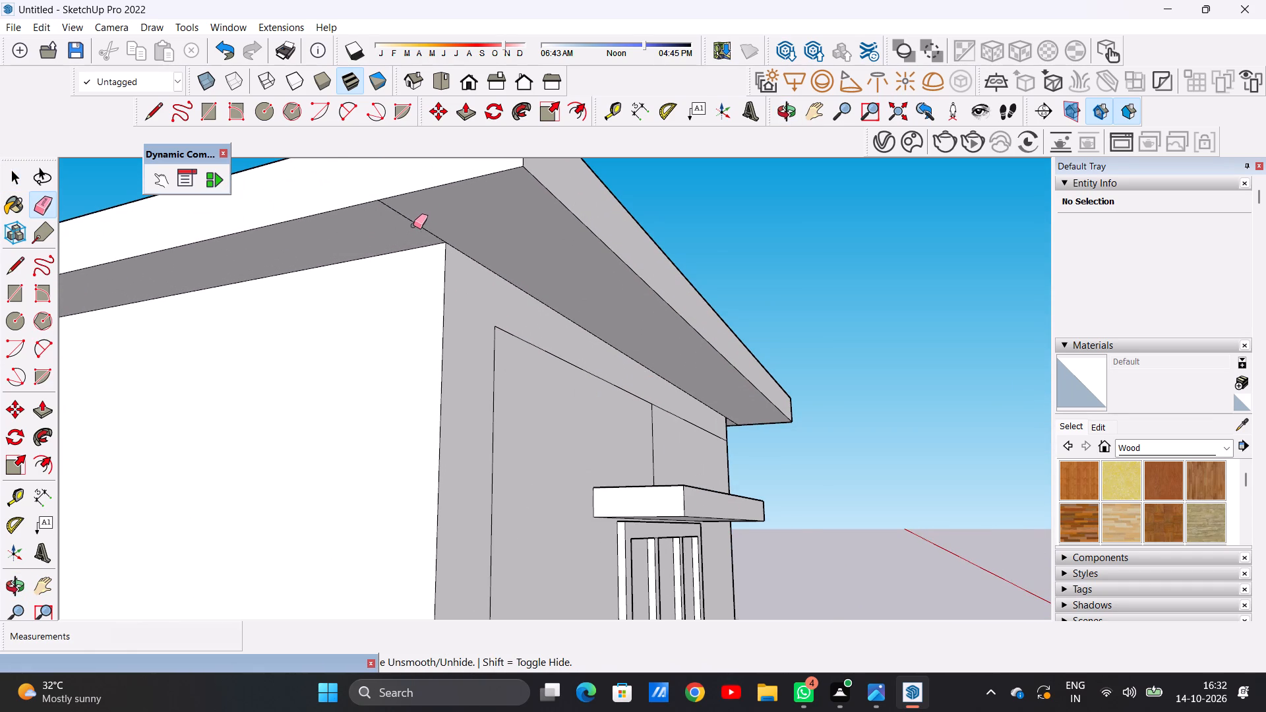
{"action": "left_click_drag", "start_coordinate": [403, 229], "coordinate": [421, 219]}
{"action": "key", "text": "space"}
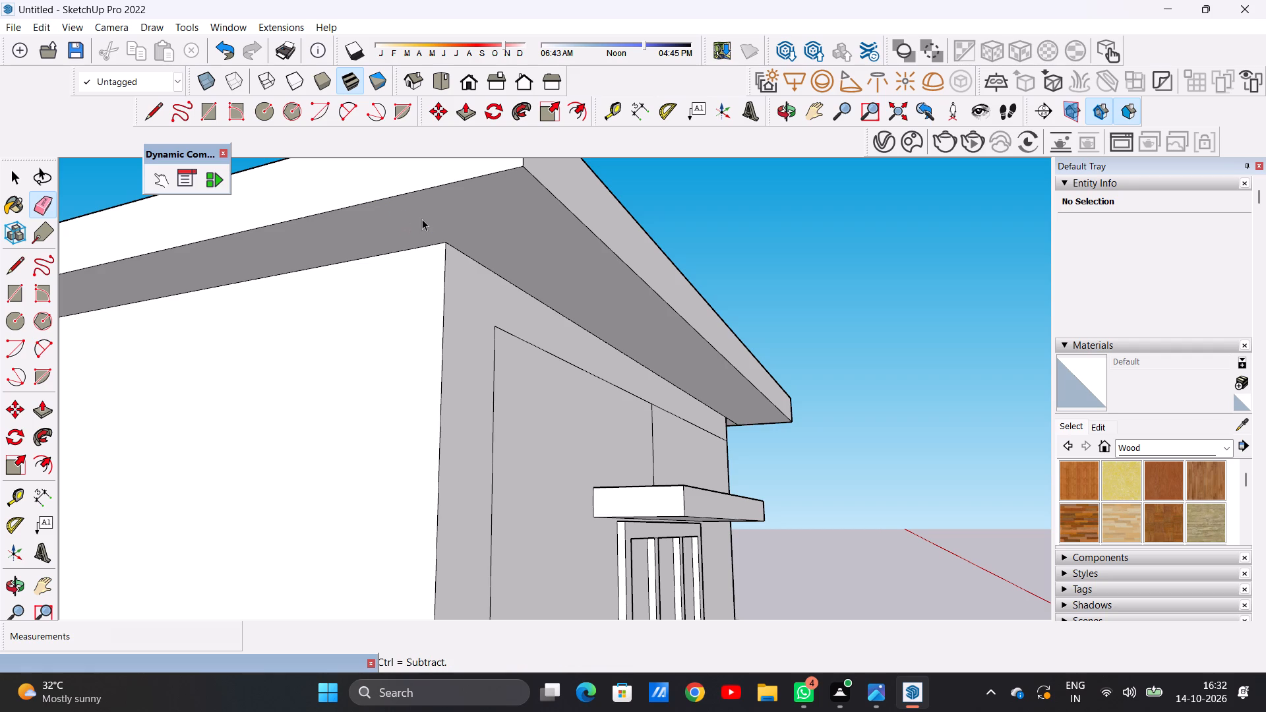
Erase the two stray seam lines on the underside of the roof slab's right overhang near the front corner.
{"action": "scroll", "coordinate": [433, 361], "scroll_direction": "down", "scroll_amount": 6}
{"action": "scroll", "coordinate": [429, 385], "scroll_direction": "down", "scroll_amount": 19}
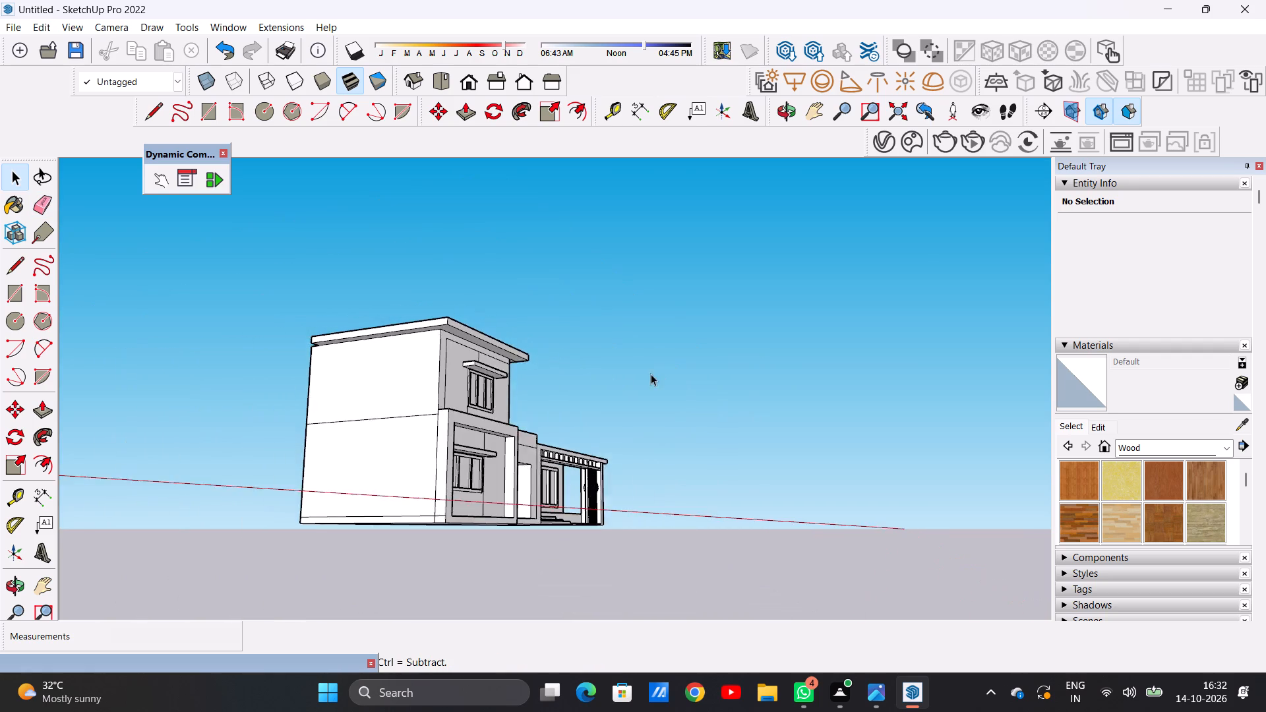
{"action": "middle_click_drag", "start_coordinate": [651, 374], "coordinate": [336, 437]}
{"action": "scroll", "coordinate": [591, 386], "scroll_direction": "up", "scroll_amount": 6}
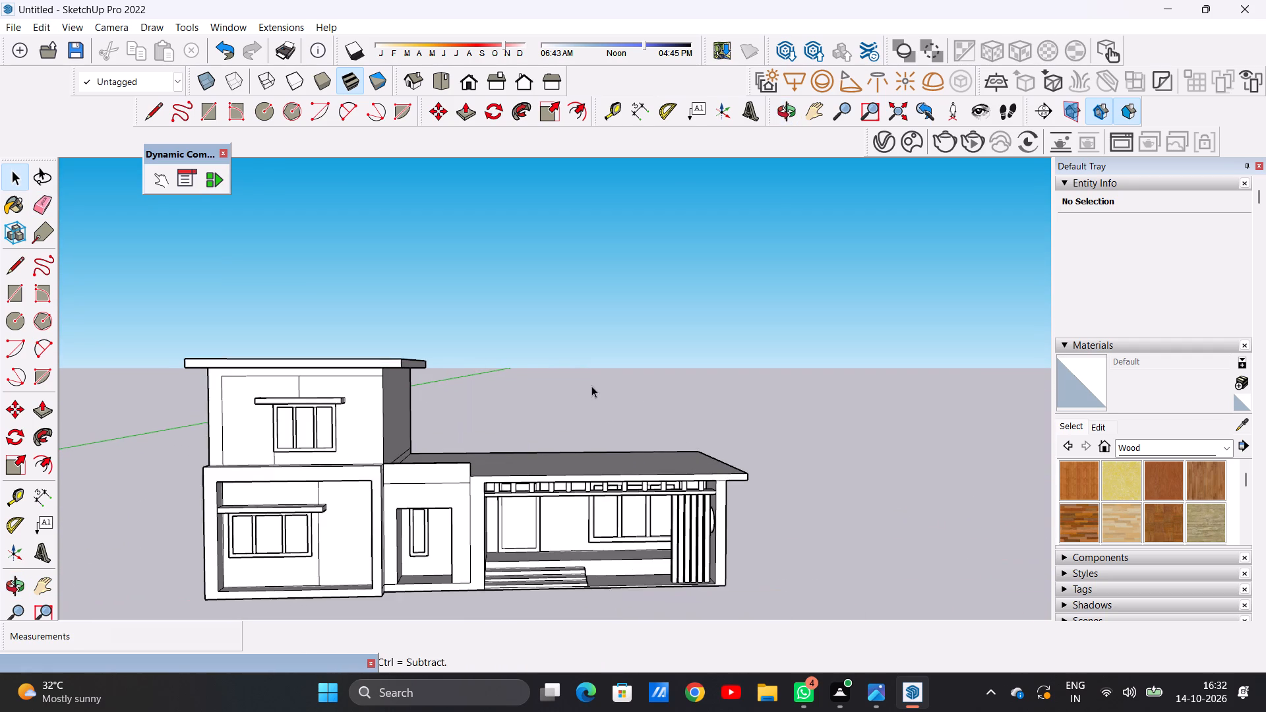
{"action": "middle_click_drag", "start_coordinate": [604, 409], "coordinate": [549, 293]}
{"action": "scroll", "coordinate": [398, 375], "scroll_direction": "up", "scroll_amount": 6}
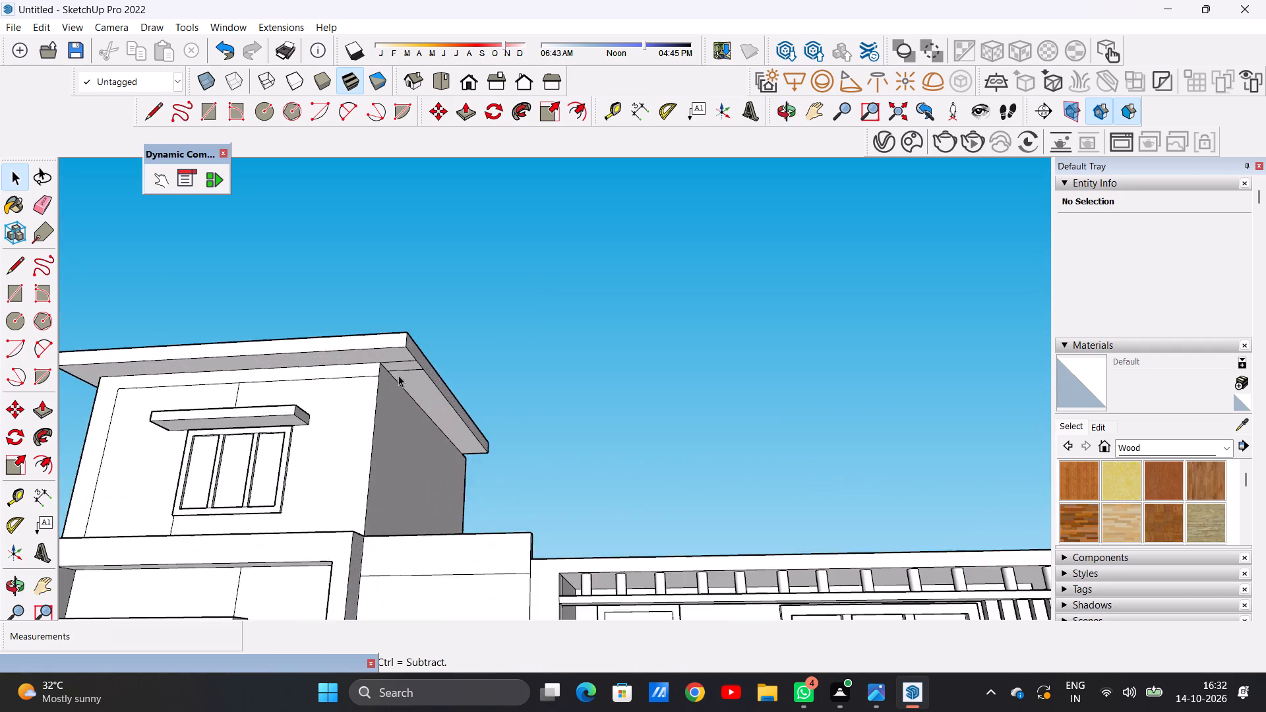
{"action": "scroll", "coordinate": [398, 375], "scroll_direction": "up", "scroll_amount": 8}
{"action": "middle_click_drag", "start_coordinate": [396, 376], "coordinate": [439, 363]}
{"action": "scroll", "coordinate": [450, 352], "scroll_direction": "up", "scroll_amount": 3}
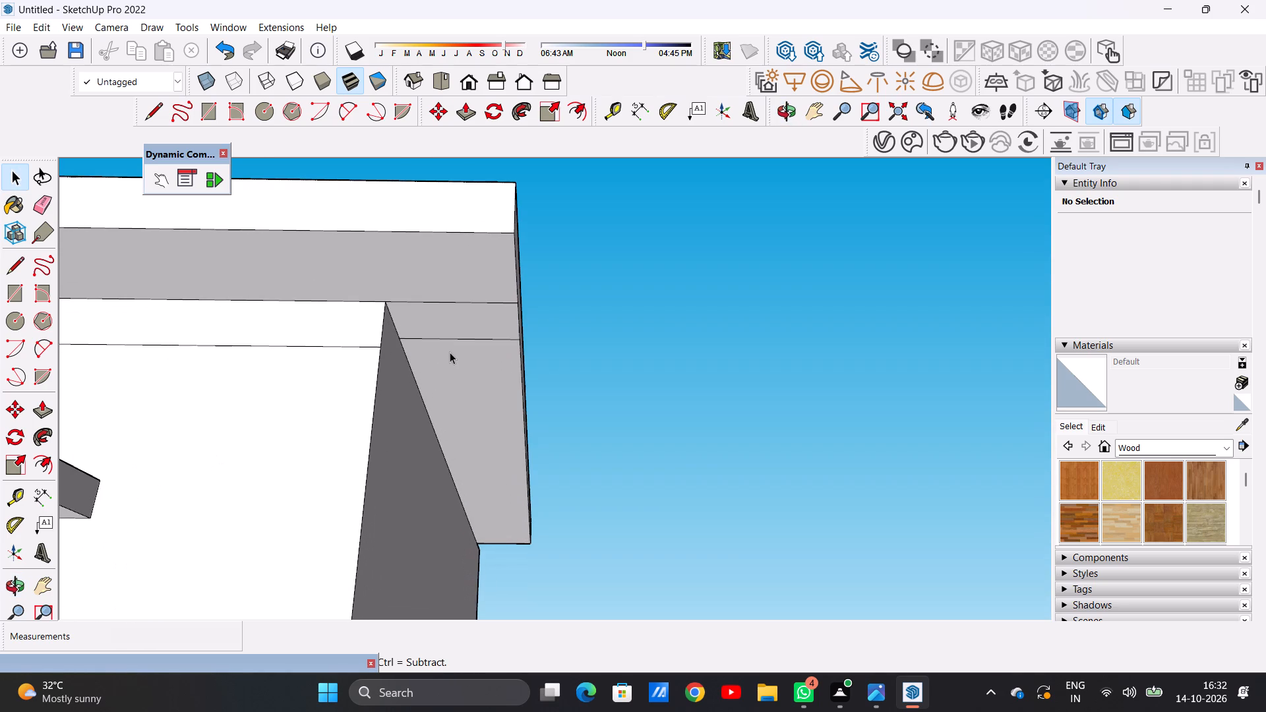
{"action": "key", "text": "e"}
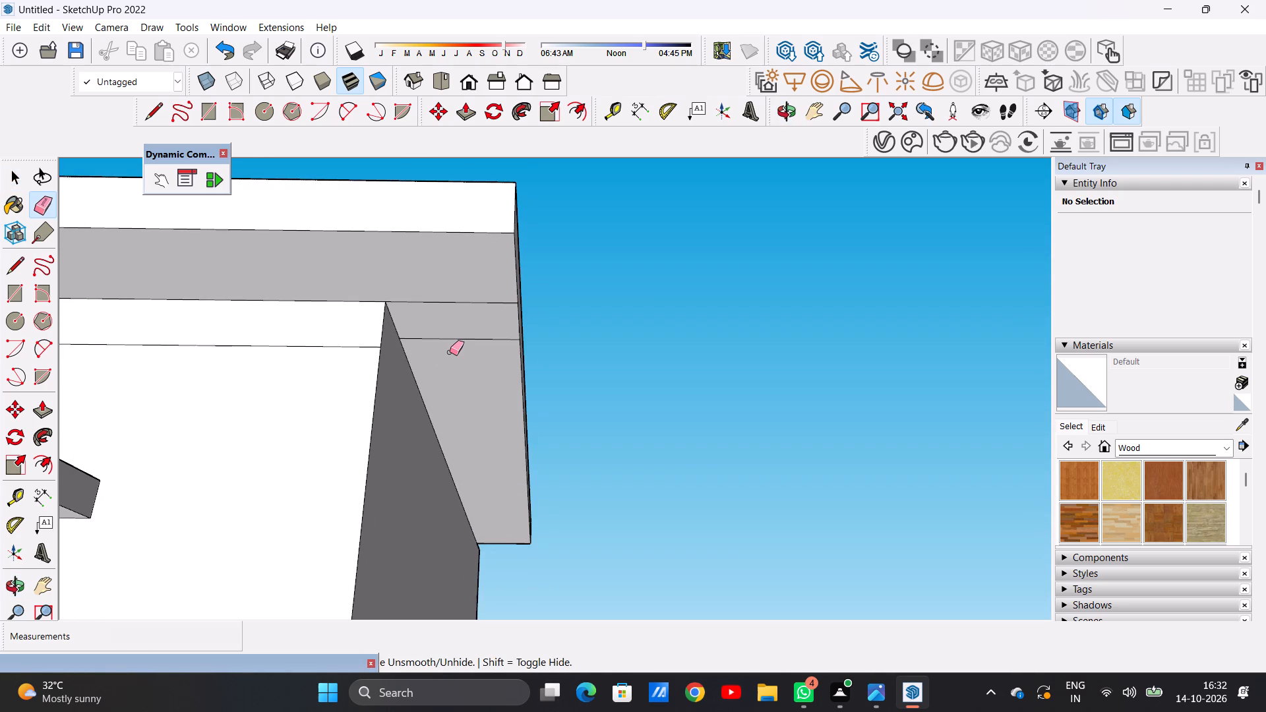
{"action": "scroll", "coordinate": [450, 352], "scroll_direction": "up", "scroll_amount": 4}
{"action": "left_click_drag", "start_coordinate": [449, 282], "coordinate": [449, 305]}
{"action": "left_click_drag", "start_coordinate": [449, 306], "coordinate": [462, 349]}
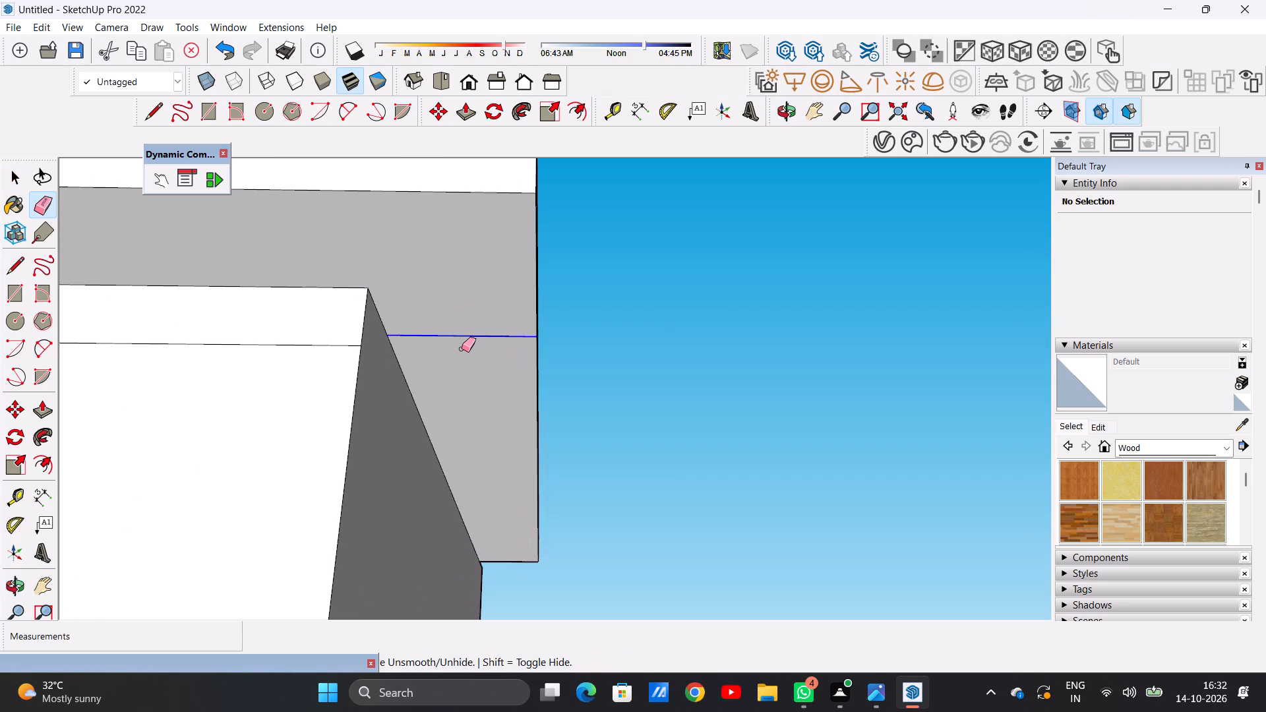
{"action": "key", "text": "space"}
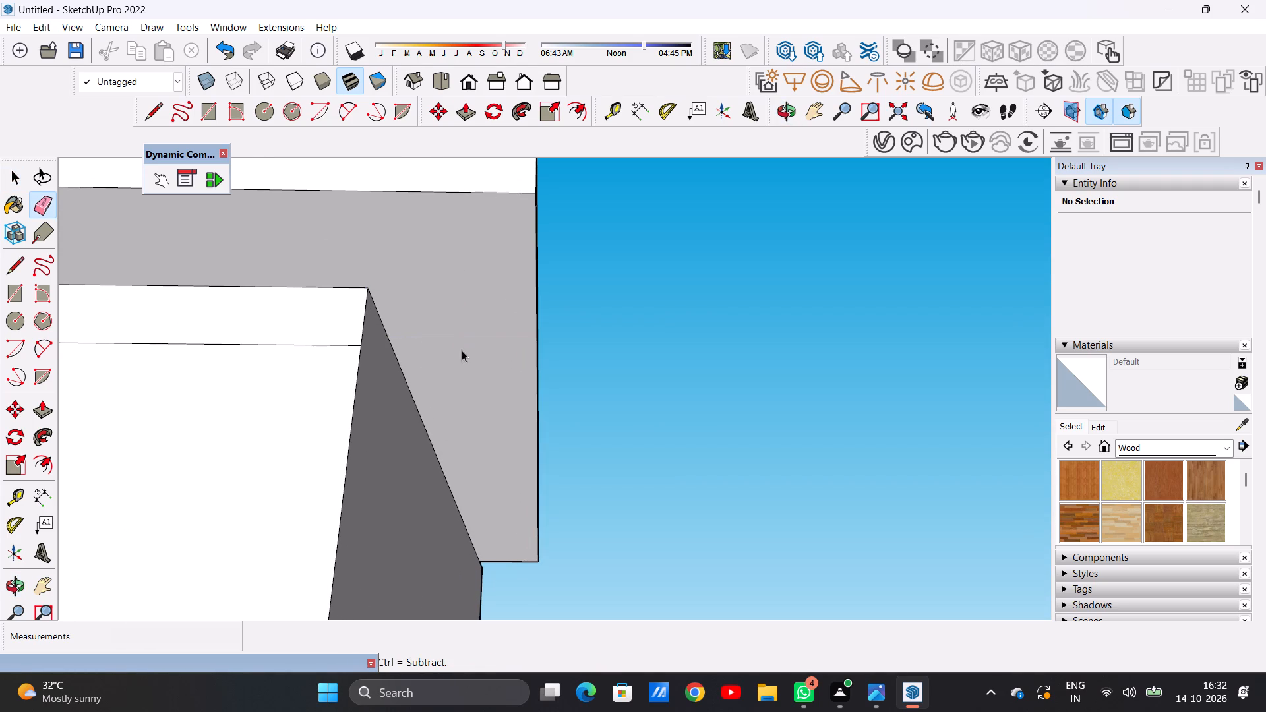
Examine the villa's full front elevation and the underside of the upper roof overhang.
{"action": "scroll", "coordinate": [453, 332], "scroll_direction": "down", "scroll_amount": 14}
{"action": "middle_click_drag", "start_coordinate": [460, 319], "coordinate": [467, 403]}
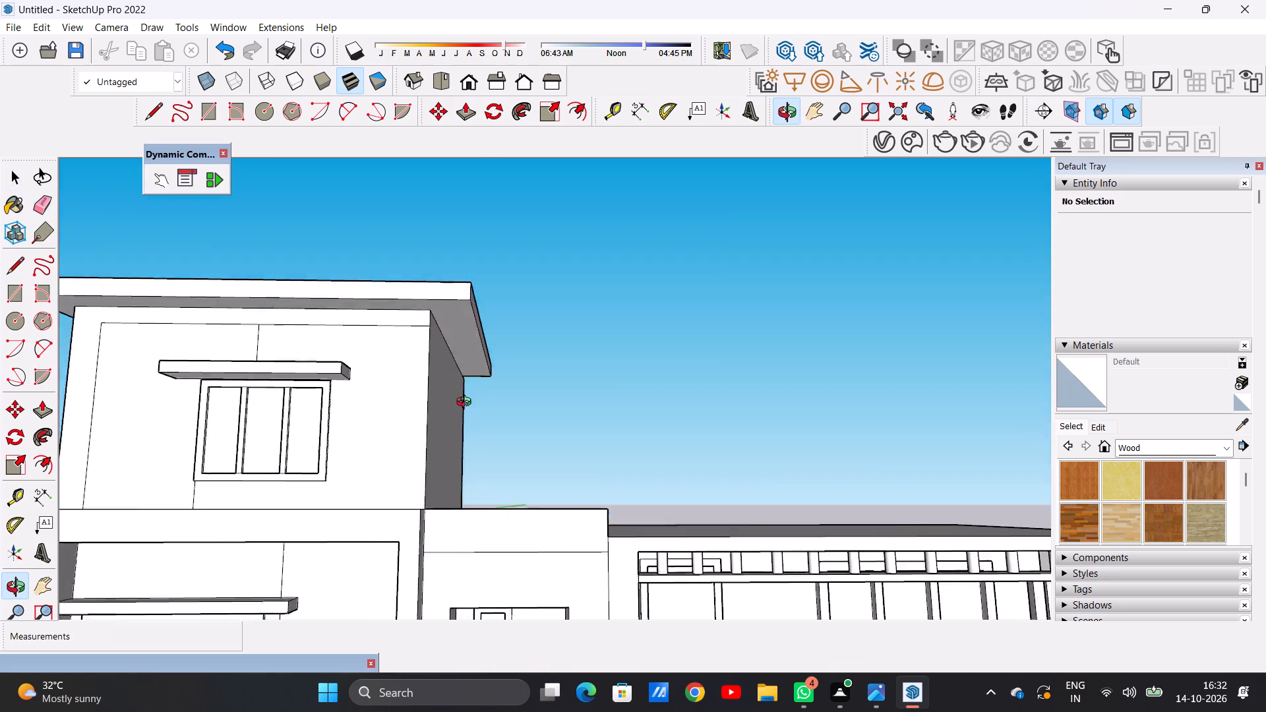
{"action": "middle_click_drag", "start_coordinate": [467, 403], "coordinate": [480, 473]}
{"action": "scroll", "coordinate": [512, 380], "scroll_direction": "down", "scroll_amount": 11}
{"action": "scroll", "coordinate": [561, 409], "scroll_direction": "up", "scroll_amount": 4}
{"action": "middle_click_drag", "start_coordinate": [585, 415], "coordinate": [538, 426]}
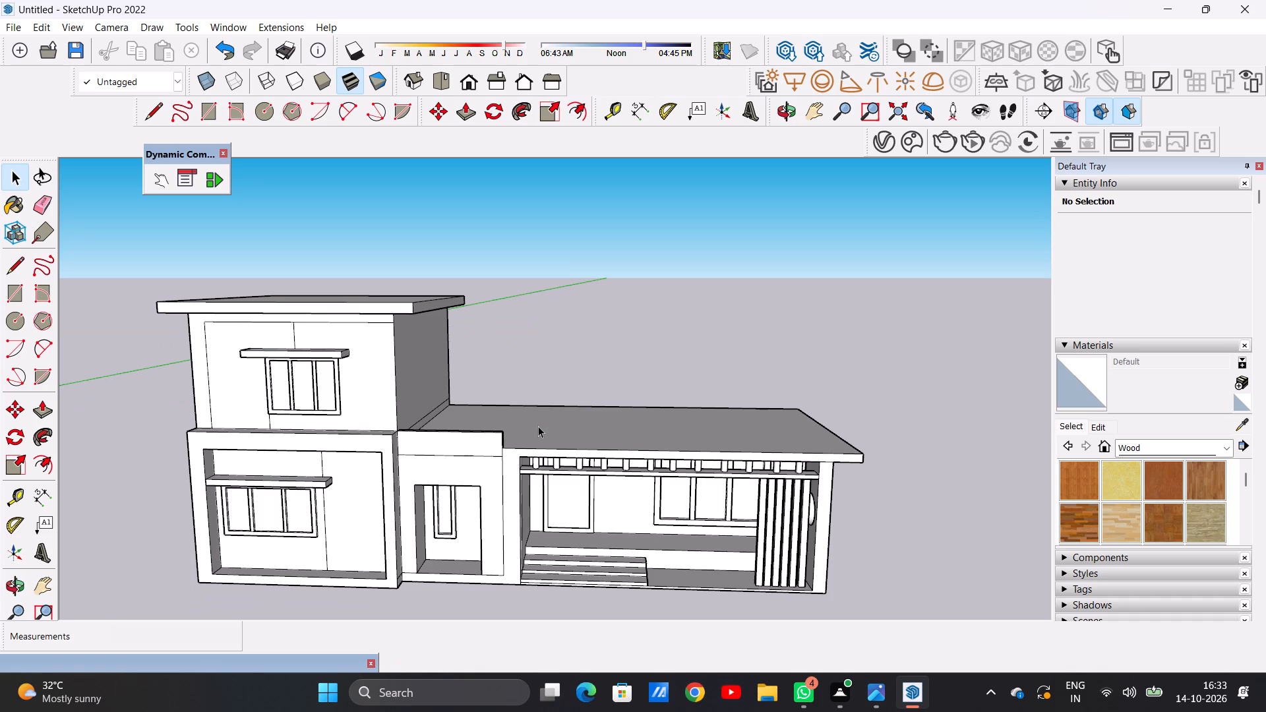
{"action": "scroll", "coordinate": [553, 450], "scroll_direction": "down", "scroll_amount": 6}
{"action": "scroll", "coordinate": [458, 500], "scroll_direction": "up", "scroll_amount": 7}
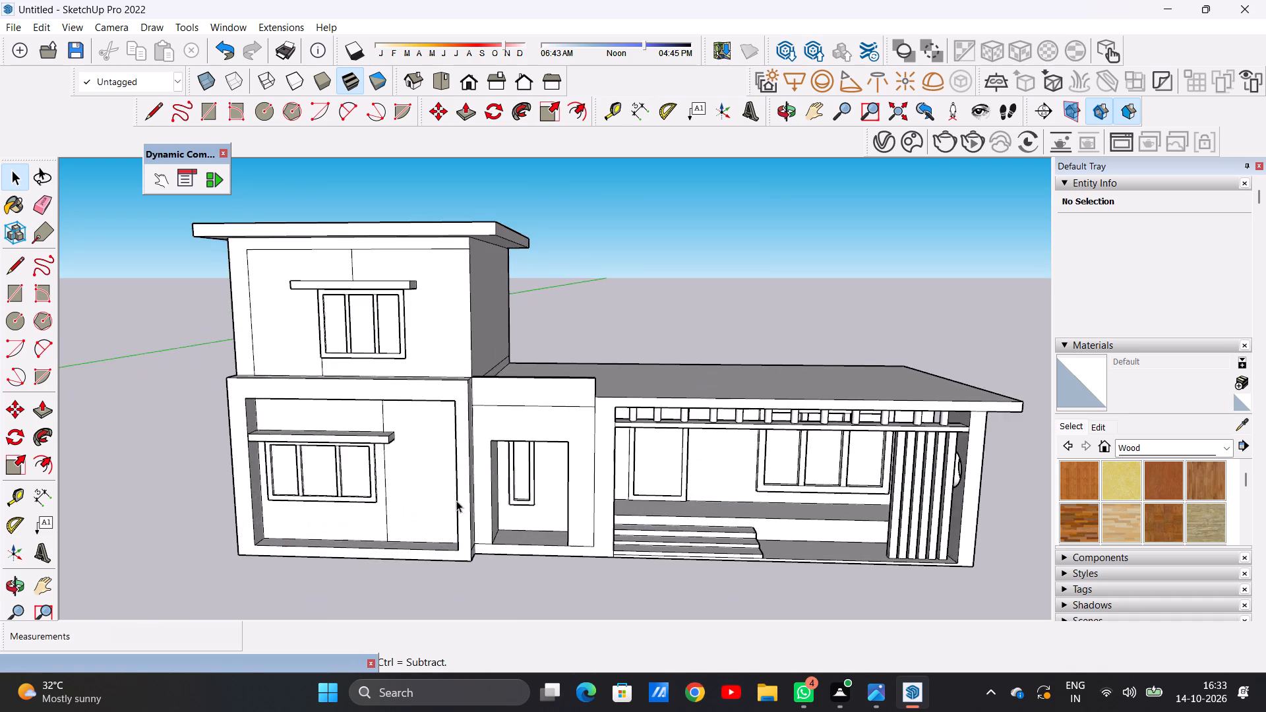
{"action": "scroll", "coordinate": [456, 500], "scroll_direction": "up", "scroll_amount": 4}
{"action": "scroll", "coordinate": [456, 479], "scroll_direction": "down", "scroll_amount": 7}
{"action": "scroll", "coordinate": [476, 356], "scroll_direction": "up", "scroll_amount": 3}
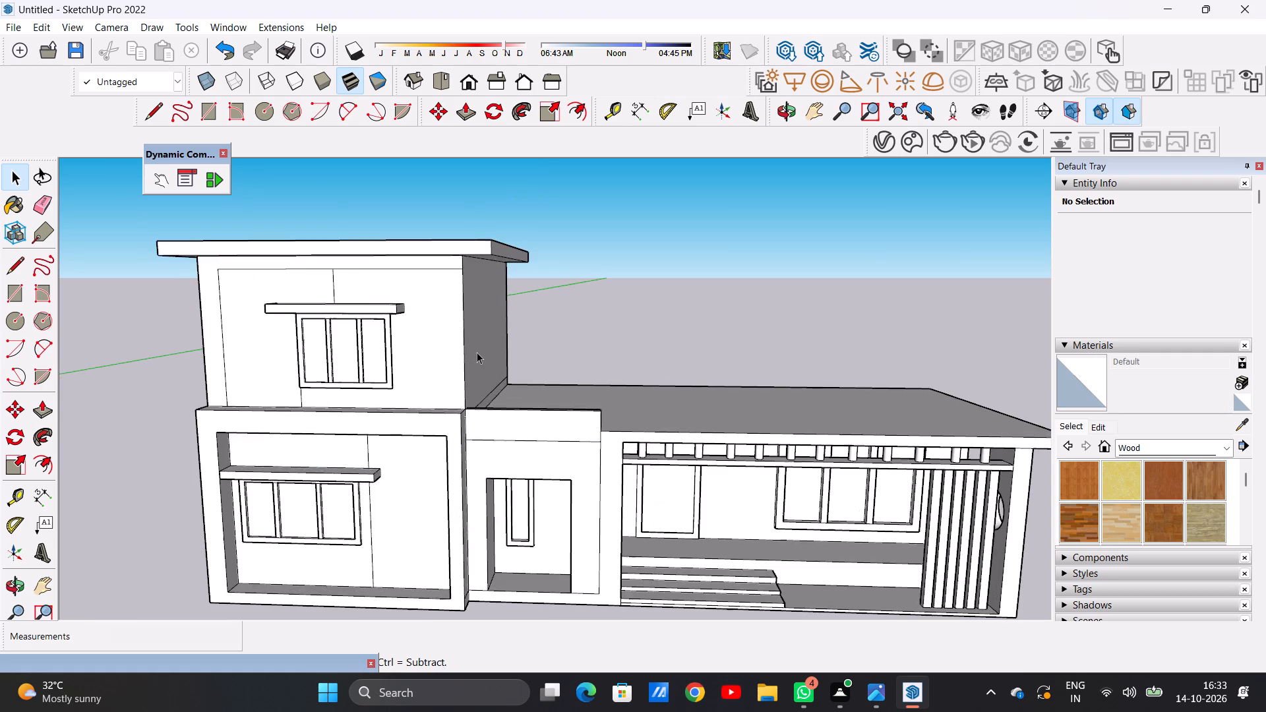
{"action": "scroll", "coordinate": [487, 331], "scroll_direction": "up", "scroll_amount": 1}
{"action": "middle_click_drag", "start_coordinate": [487, 331], "coordinate": [479, 246]}
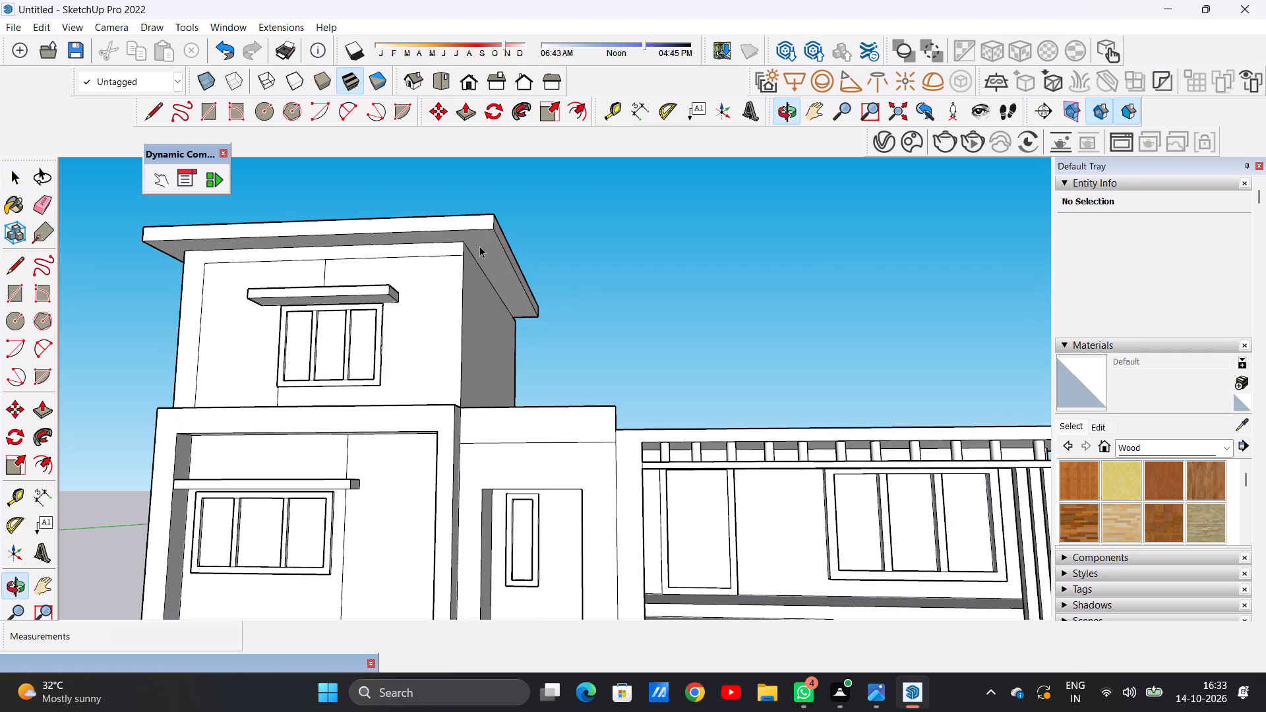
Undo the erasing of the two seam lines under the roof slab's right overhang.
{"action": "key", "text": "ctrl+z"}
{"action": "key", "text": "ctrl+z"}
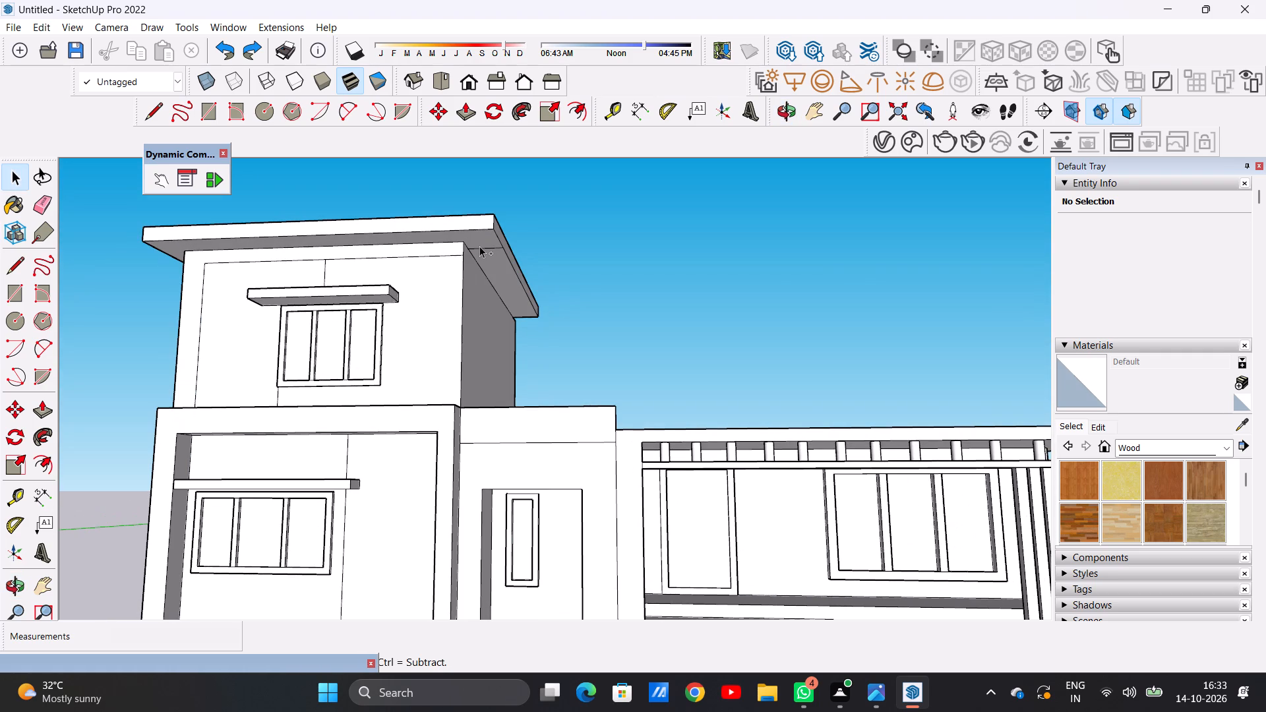
Erase the seam line running from the front wall corner across the underside of the roof slab's right overhang.
{"action": "scroll", "coordinate": [480, 246], "scroll_direction": "up", "scroll_amount": 10}
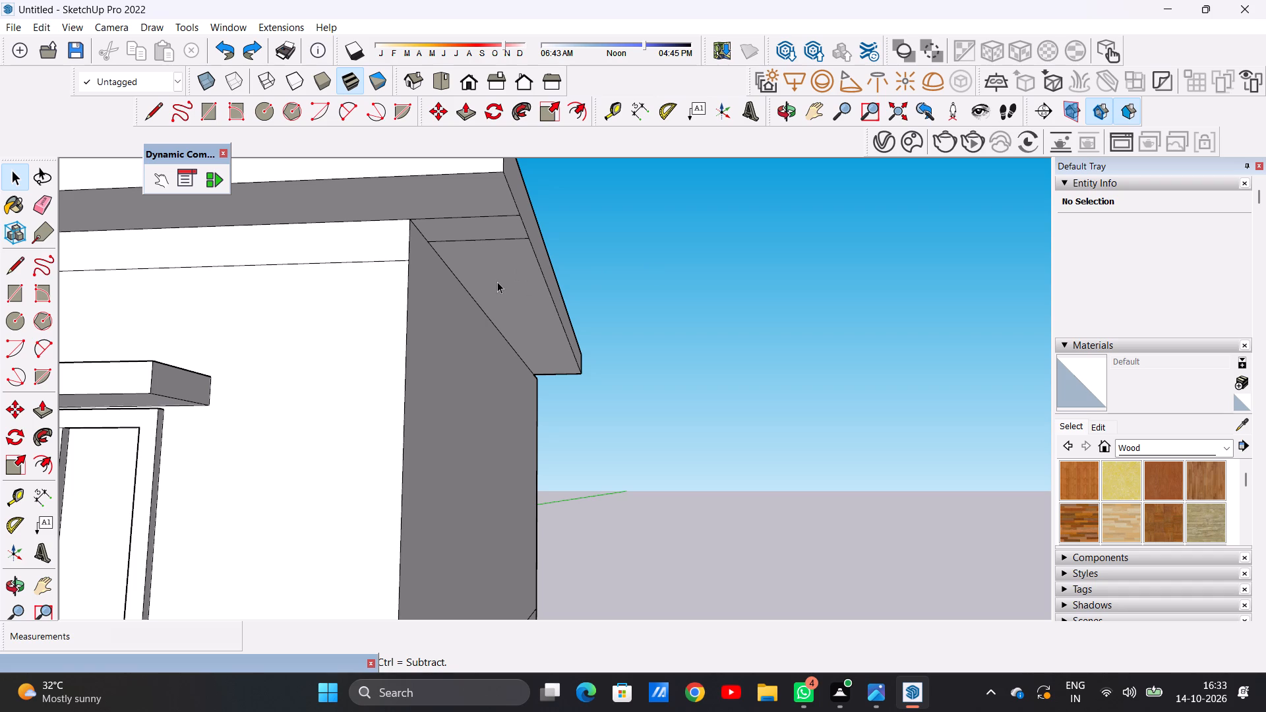
{"action": "double_click", "coordinate": [497, 282]}
{"action": "double_click", "coordinate": [642, 260]}
{"action": "scroll", "coordinate": [478, 310], "scroll_direction": "down", "scroll_amount": 6}
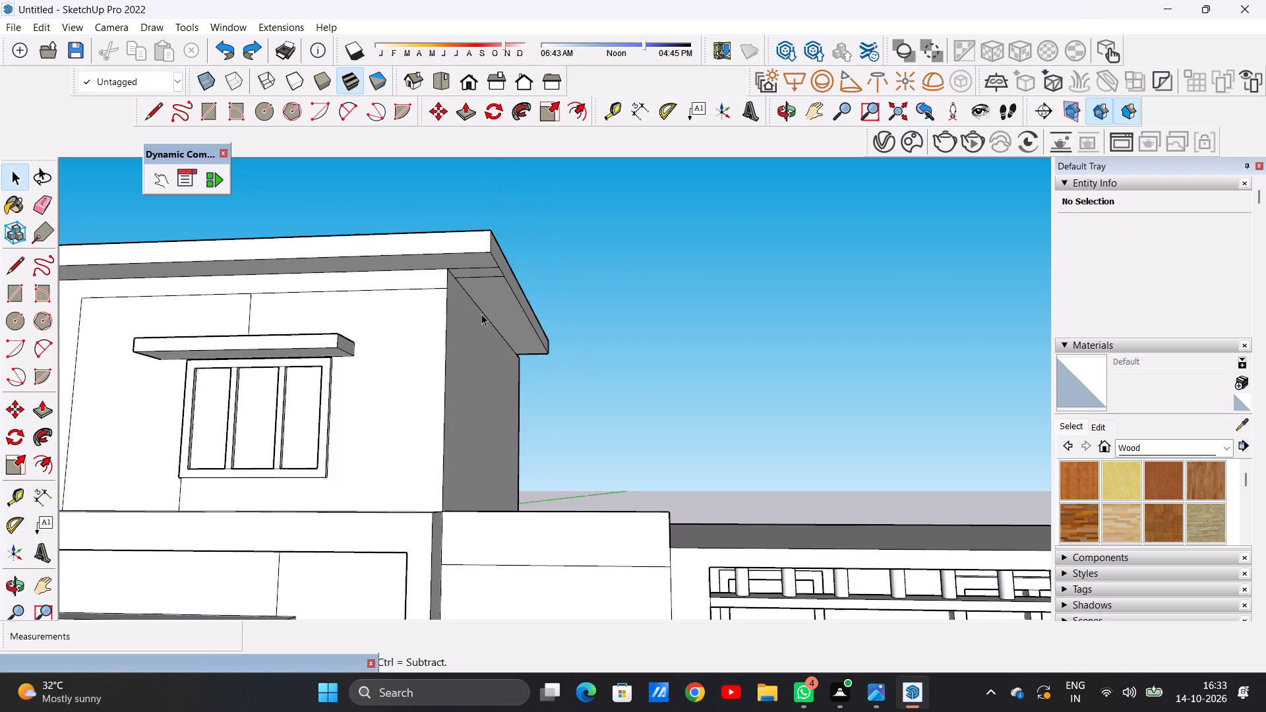
{"action": "scroll", "coordinate": [481, 314], "scroll_direction": "down", "scroll_amount": 8}
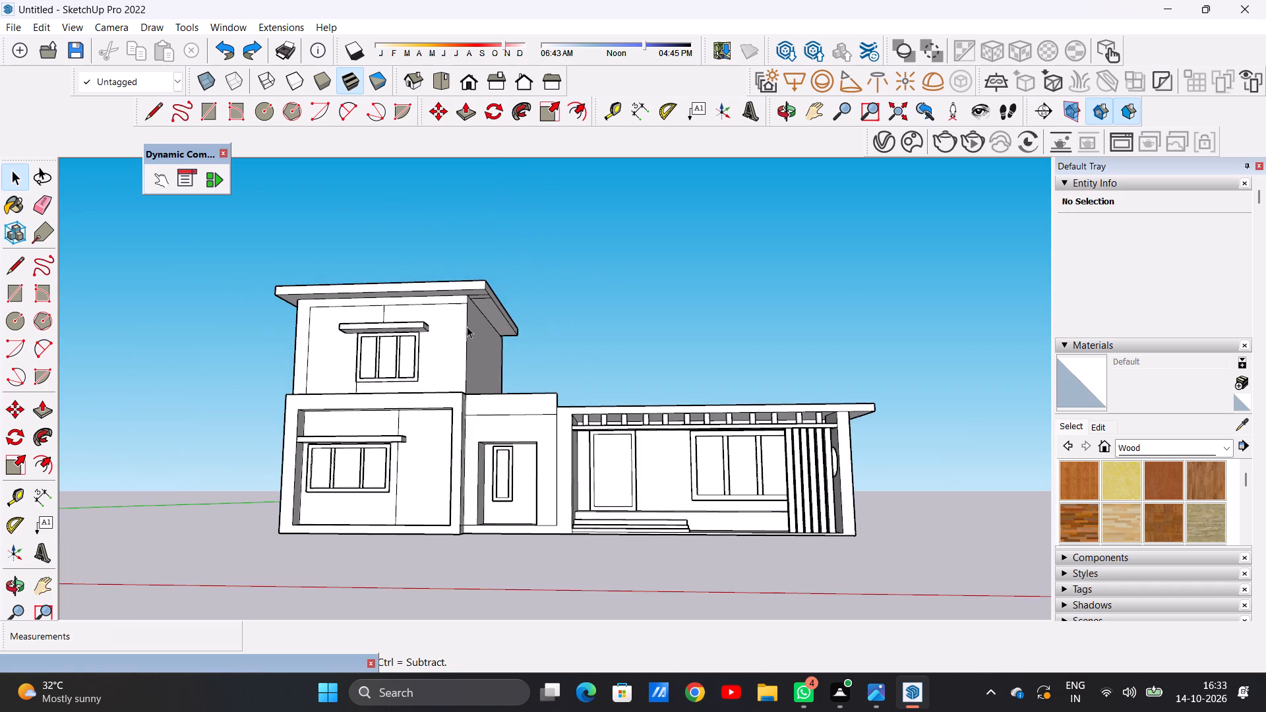
{"action": "middle_click_drag", "start_coordinate": [466, 327], "coordinate": [481, 295]}
{"action": "scroll", "coordinate": [481, 295], "scroll_direction": "up", "scroll_amount": 19}
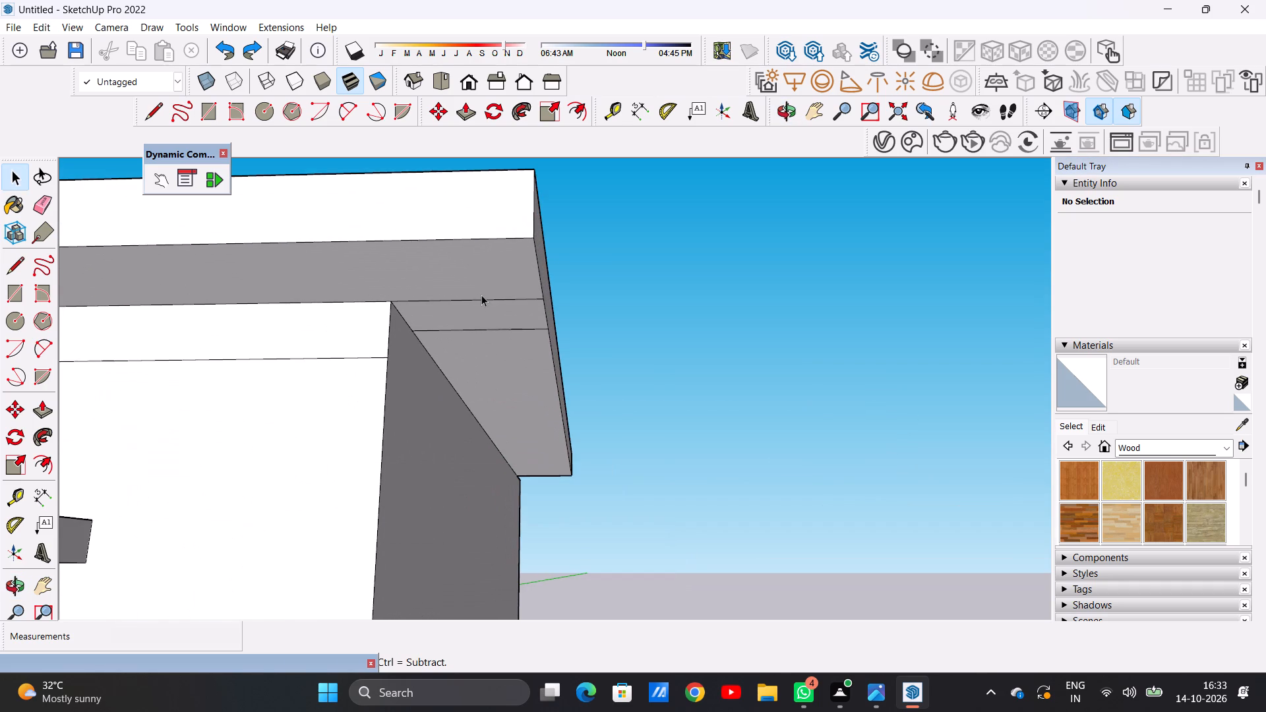
{"action": "key", "text": "e"}
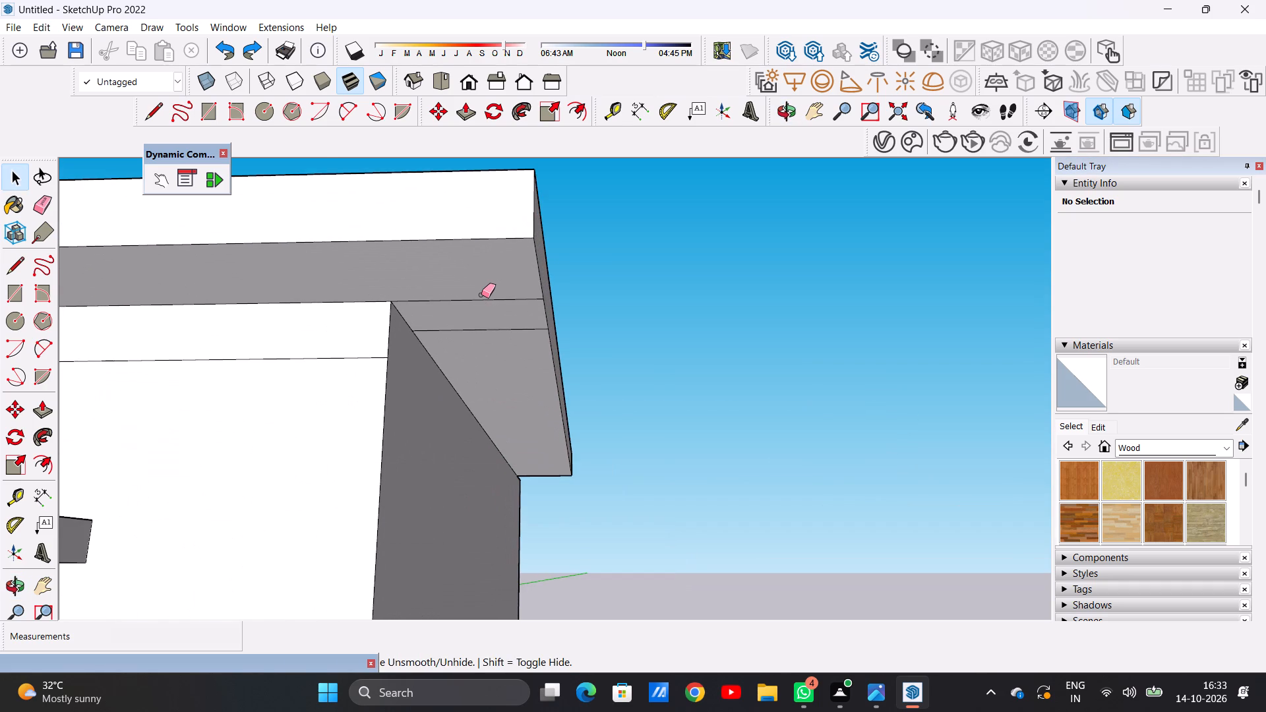
{"action": "scroll", "coordinate": [486, 306], "scroll_direction": "up", "scroll_amount": 5}
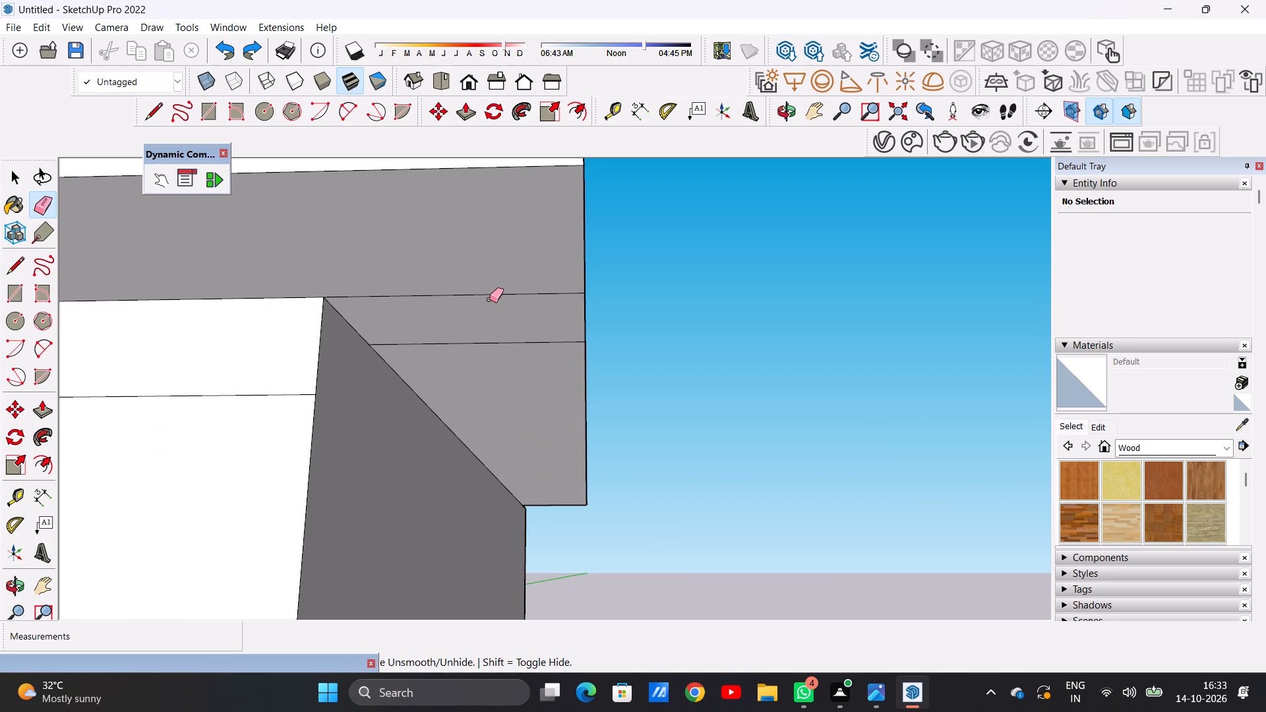
{"action": "left_click", "coordinate": [491, 291]}
{"action": "scroll", "coordinate": [492, 328], "scroll_direction": "up", "scroll_amount": 7}
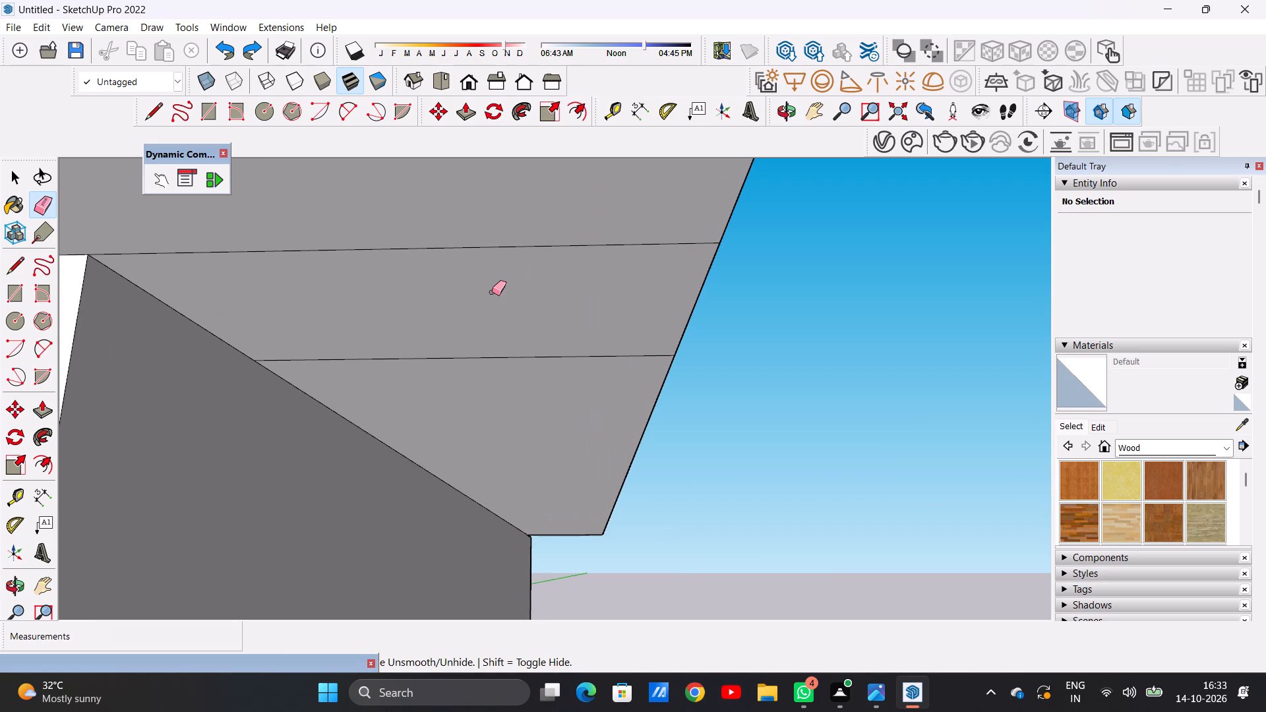
{"action": "left_click", "coordinate": [478, 247]}
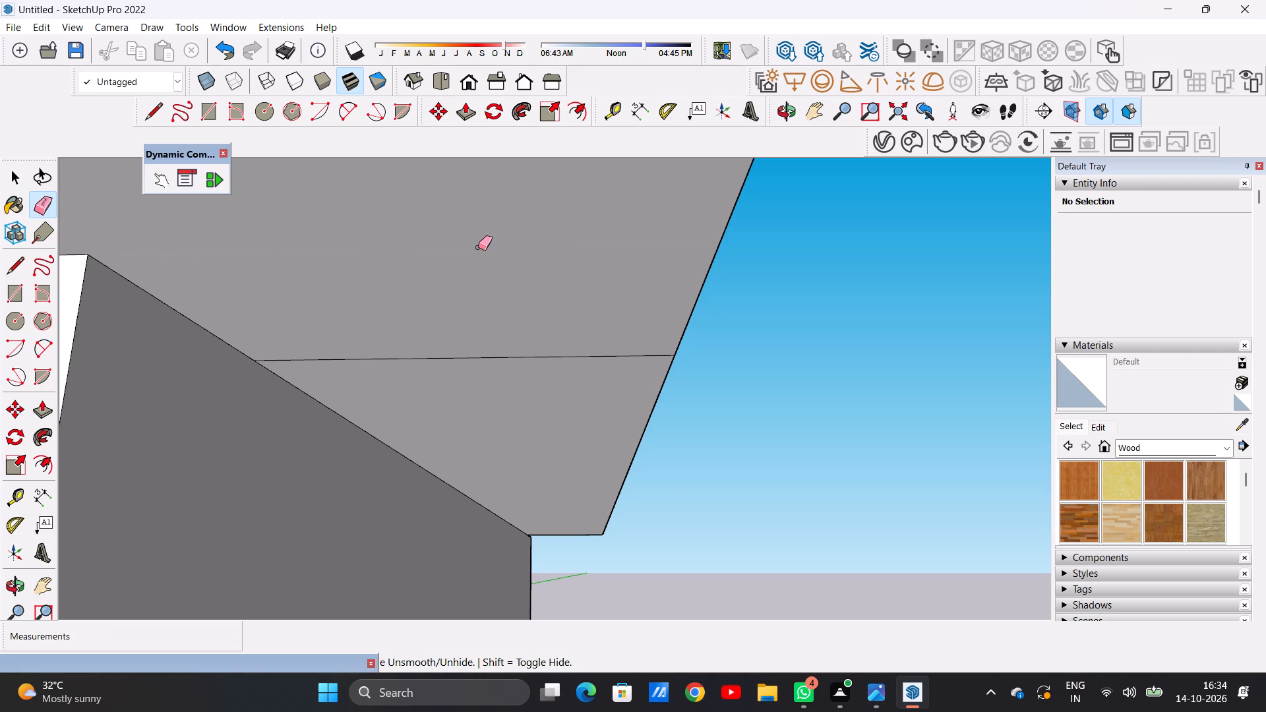
Erase the remaining seam line crossing the underside of the upper roof slab's right overhang.
{"action": "scroll", "coordinate": [476, 251], "scroll_direction": "down", "scroll_amount": 5}
{"action": "scroll", "coordinate": [477, 368], "scroll_direction": "up", "scroll_amount": 8}
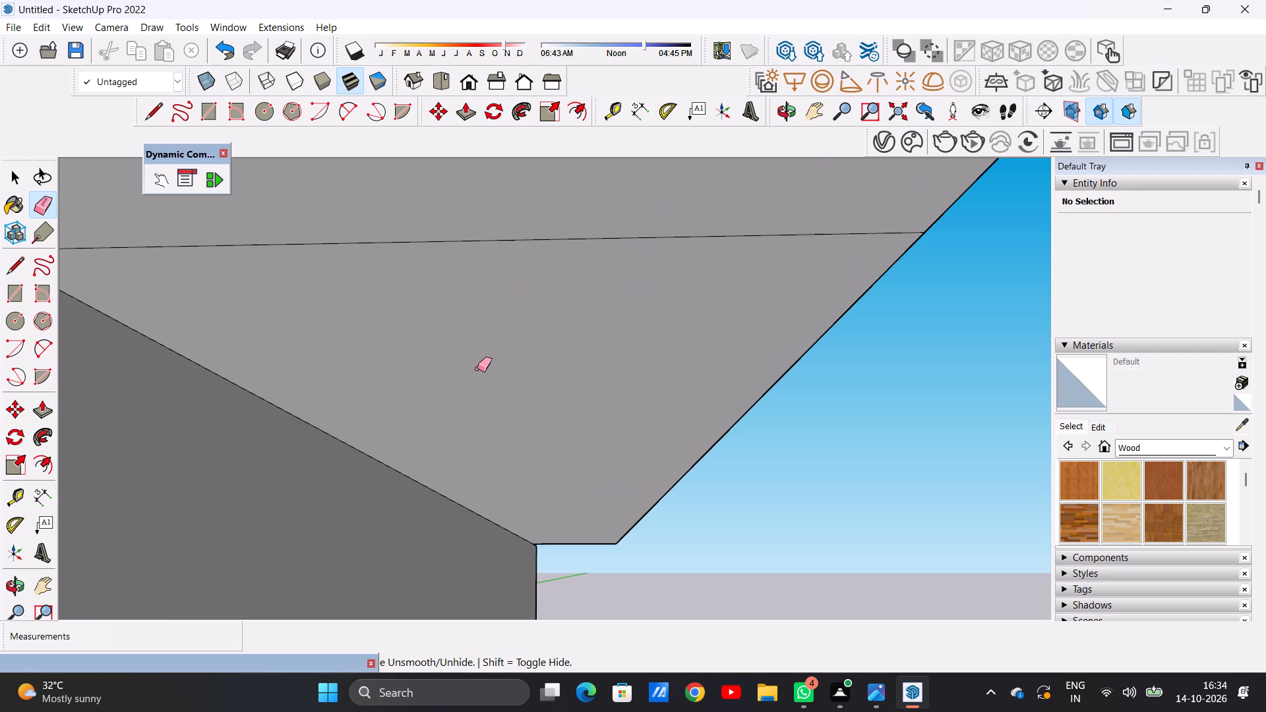
{"action": "scroll", "coordinate": [477, 369], "scroll_direction": "up", "scroll_amount": 6}
{"action": "scroll", "coordinate": [477, 369], "scroll_direction": "down", "scroll_amount": 13}
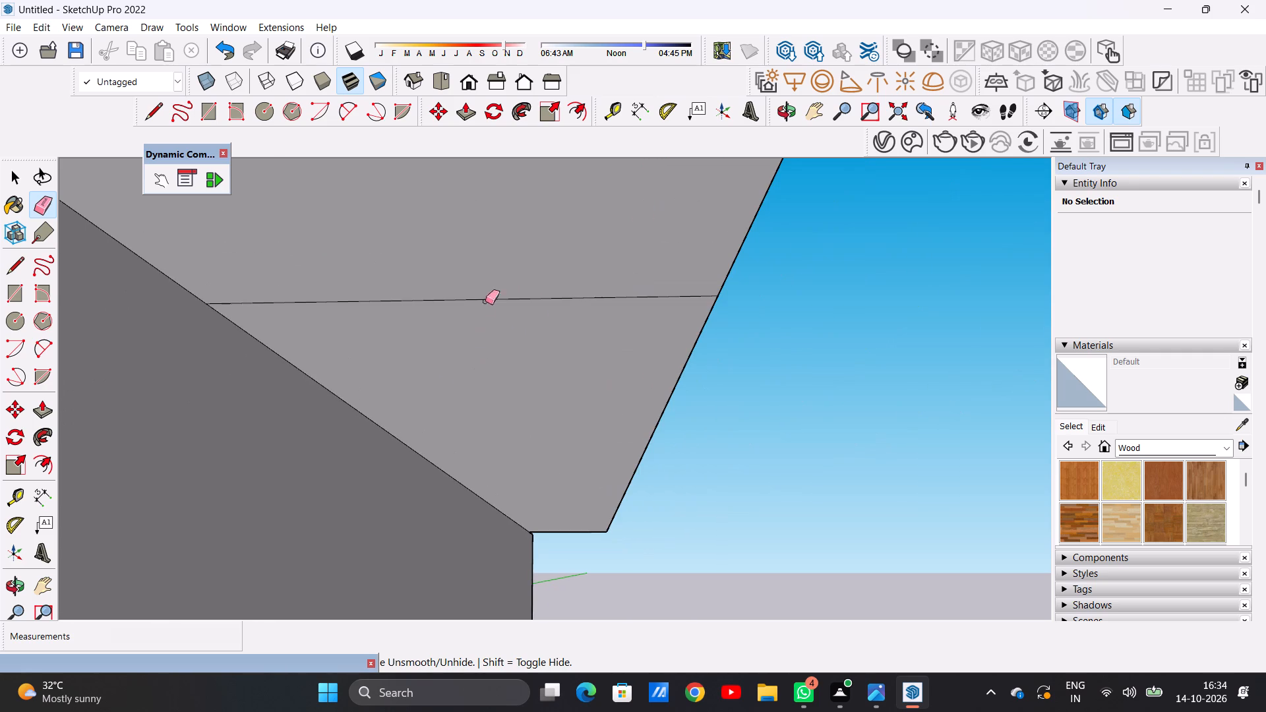
{"action": "left_click_drag", "start_coordinate": [487, 291], "coordinate": [497, 355]}
{"action": "left_click_drag", "start_coordinate": [497, 313], "coordinate": [500, 332]}
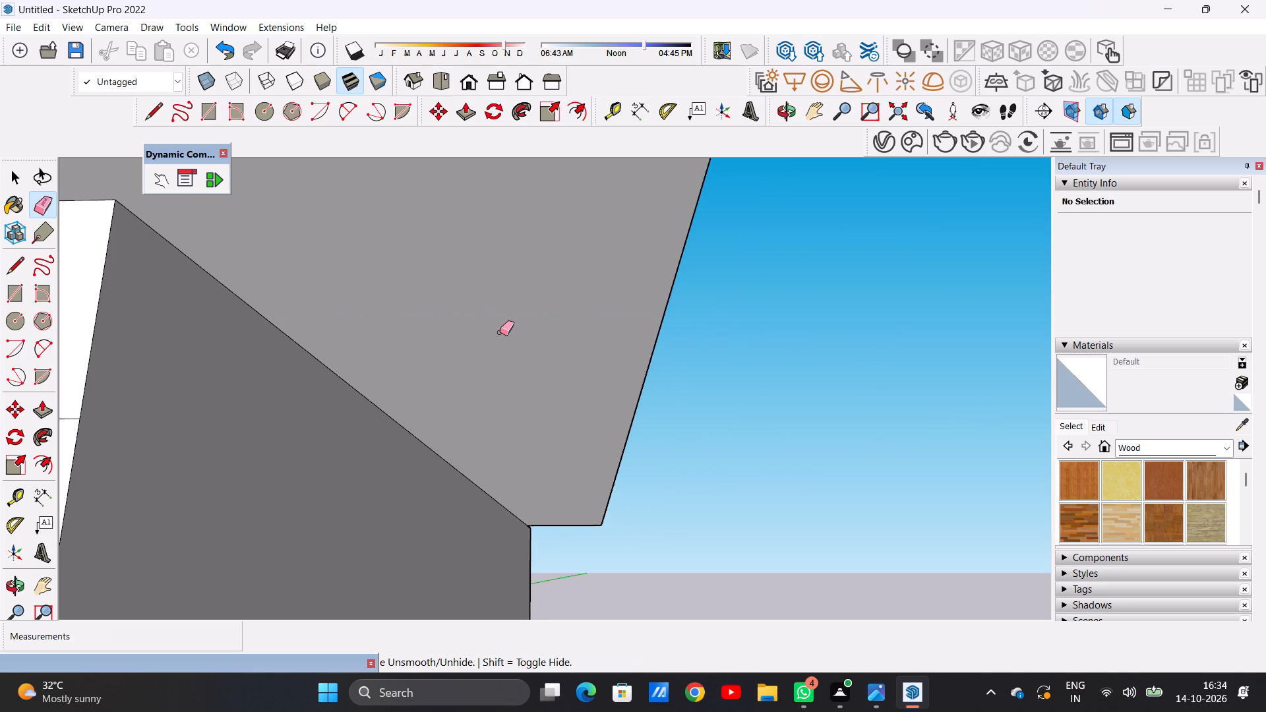
{"action": "key", "text": "space"}
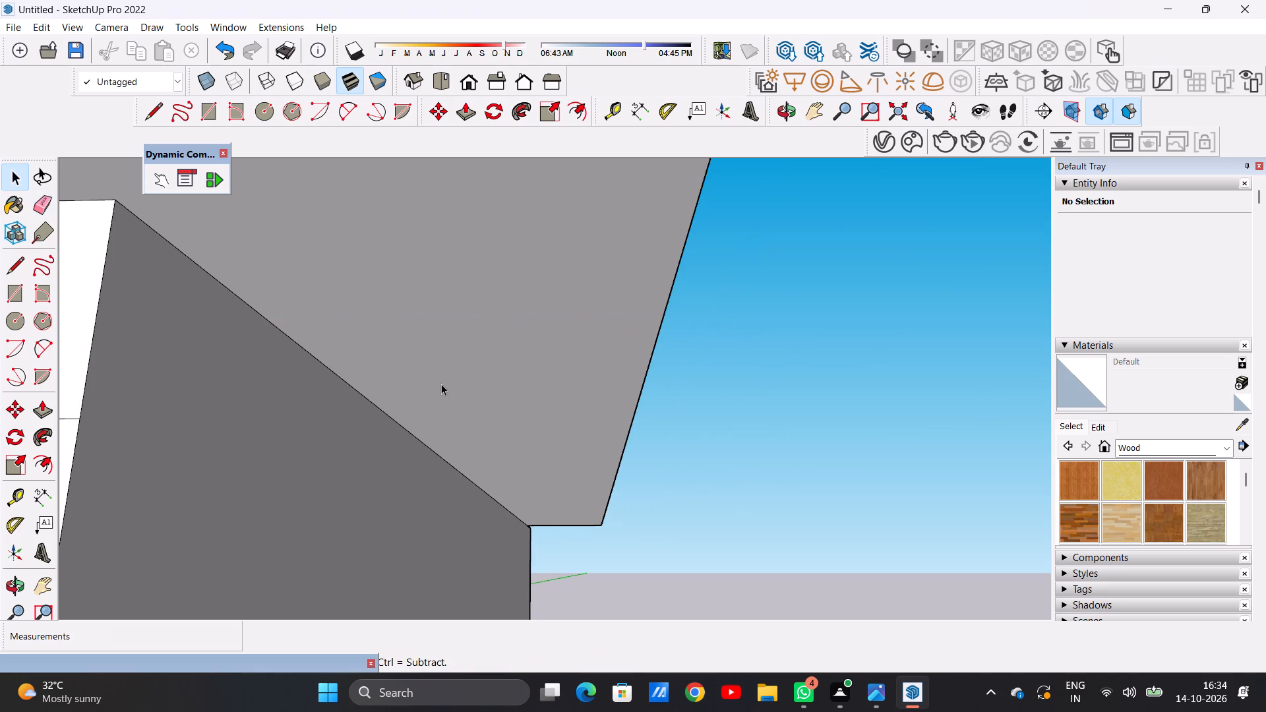
Examine the upper storey's roof slab and its overhang from the front, below and above.
{"action": "scroll", "coordinate": [442, 410], "scroll_direction": "down", "scroll_amount": 19}
{"action": "middle_click_drag", "start_coordinate": [450, 411], "coordinate": [506, 501]}
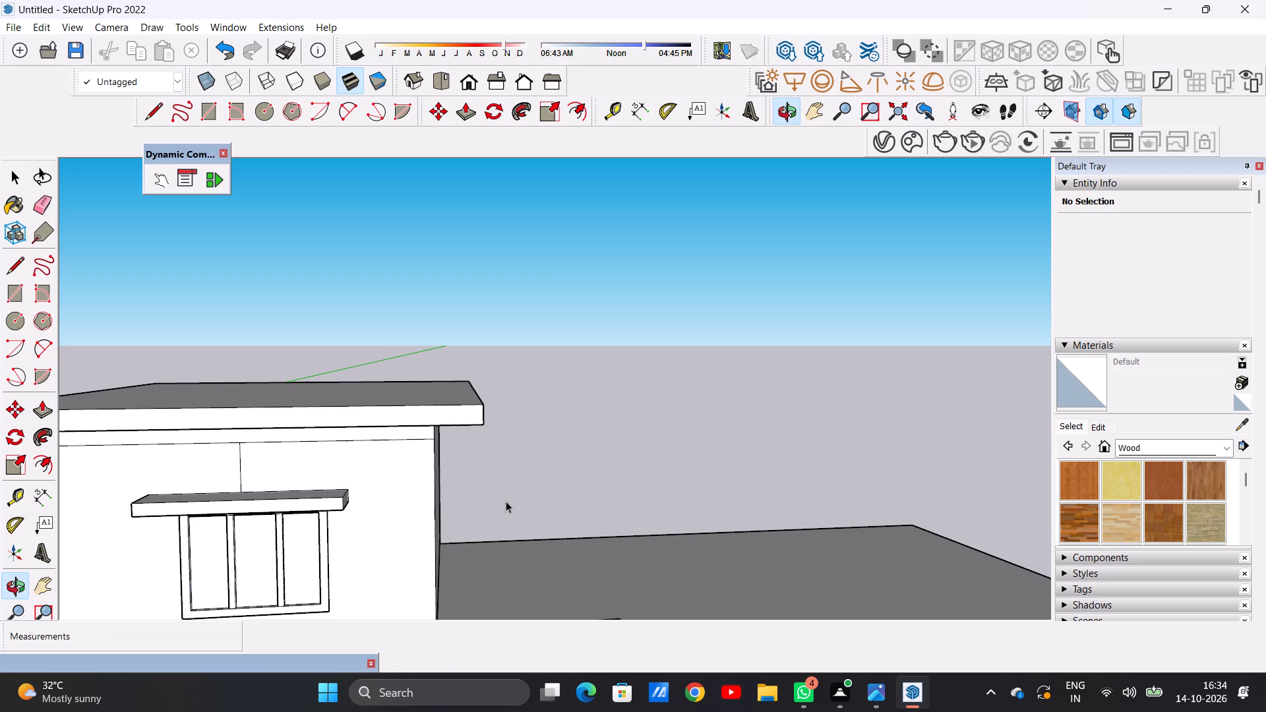
{"action": "scroll", "coordinate": [497, 477], "scroll_direction": "down", "scroll_amount": 11}
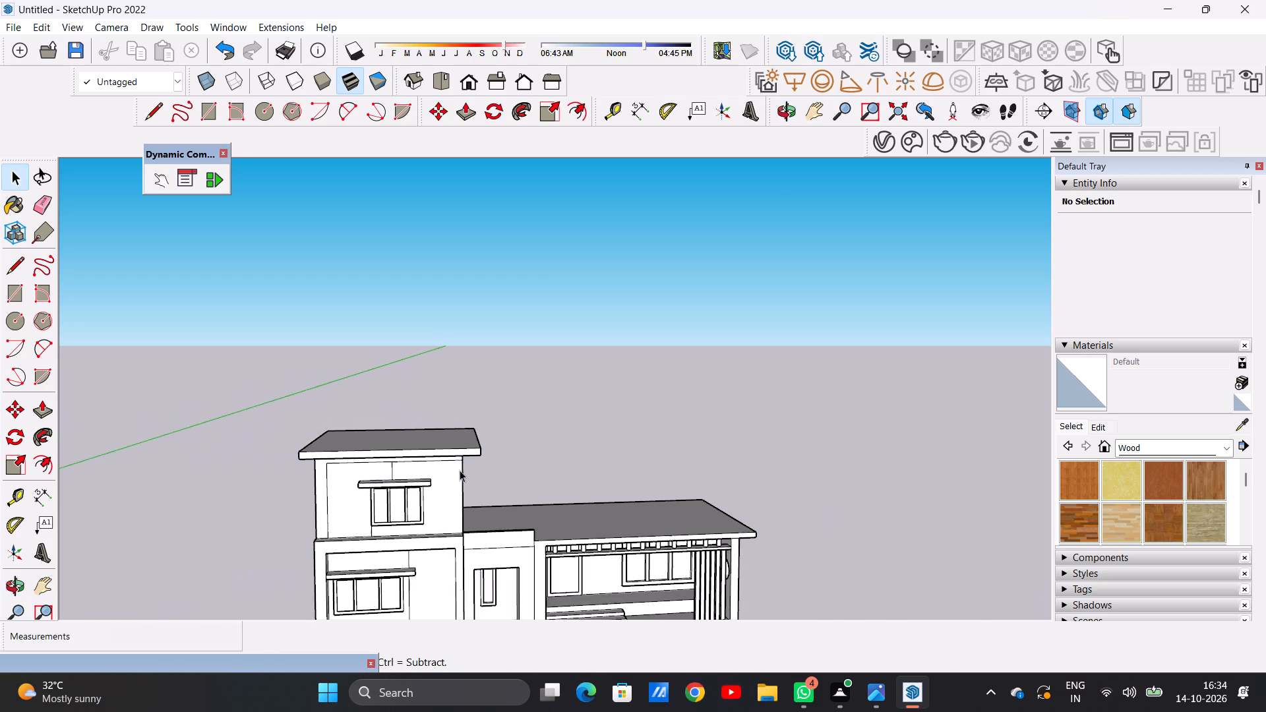
{"action": "middle_click_drag", "start_coordinate": [452, 489], "coordinate": [450, 393]}
{"action": "scroll", "coordinate": [438, 448], "scroll_direction": "up", "scroll_amount": 15}
{"action": "scroll", "coordinate": [438, 445], "scroll_direction": "down", "scroll_amount": 6}
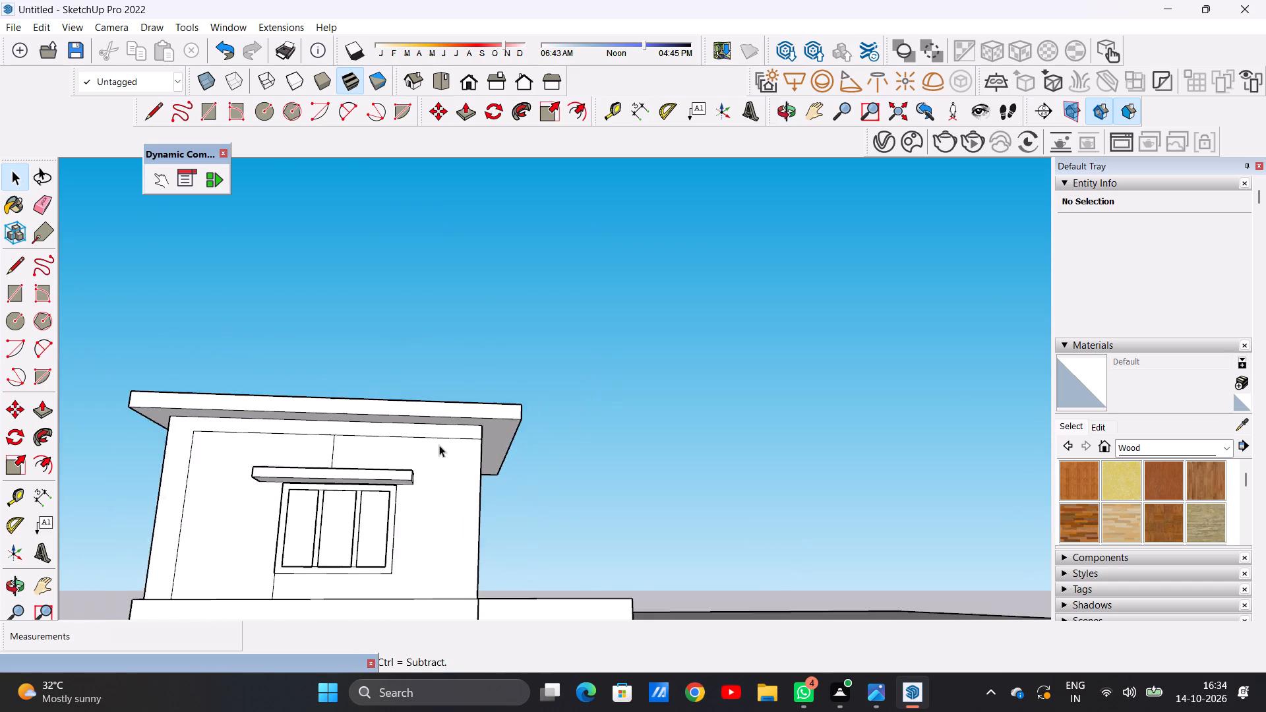
{"action": "scroll", "coordinate": [439, 445], "scroll_direction": "down", "scroll_amount": 6}
{"action": "middle_click_drag", "start_coordinate": [284, 442], "coordinate": [489, 545]}
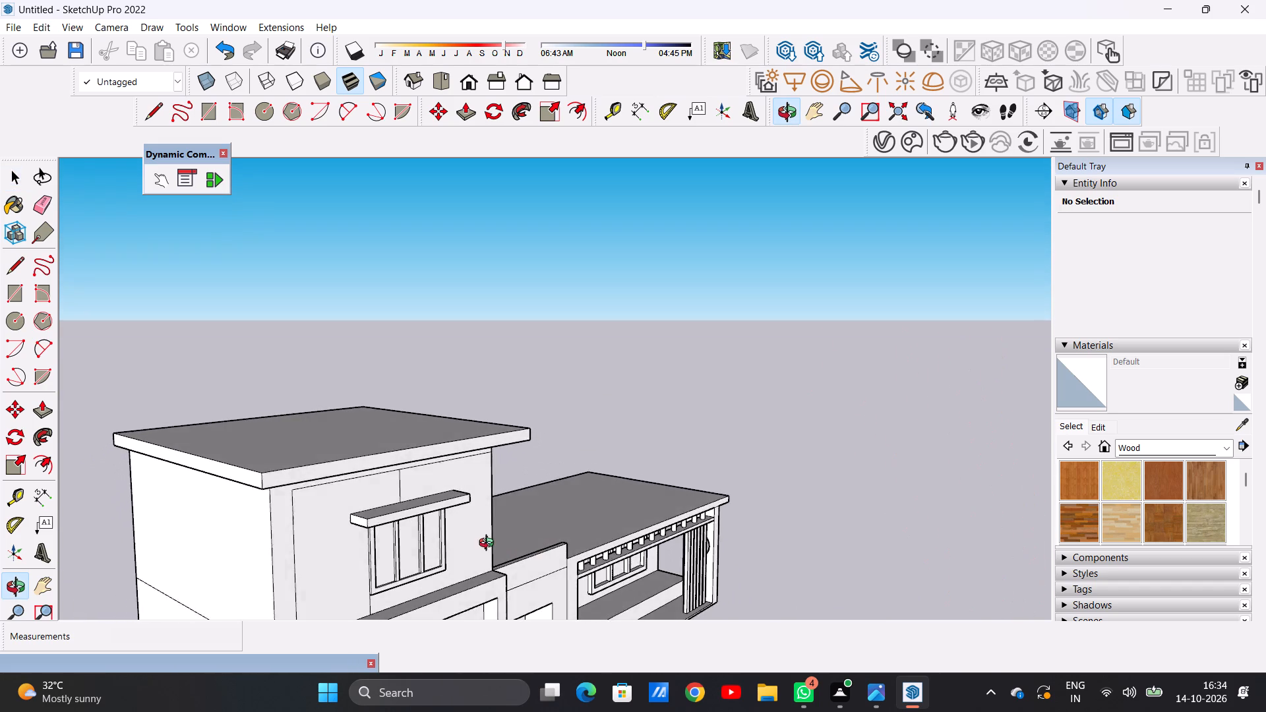
{"action": "middle_click_drag", "start_coordinate": [489, 545], "coordinate": [478, 542]}
{"action": "middle_click_drag", "start_coordinate": [309, 517], "coordinate": [124, 501]}
{"action": "scroll", "coordinate": [265, 446], "scroll_direction": "down", "scroll_amount": 3}
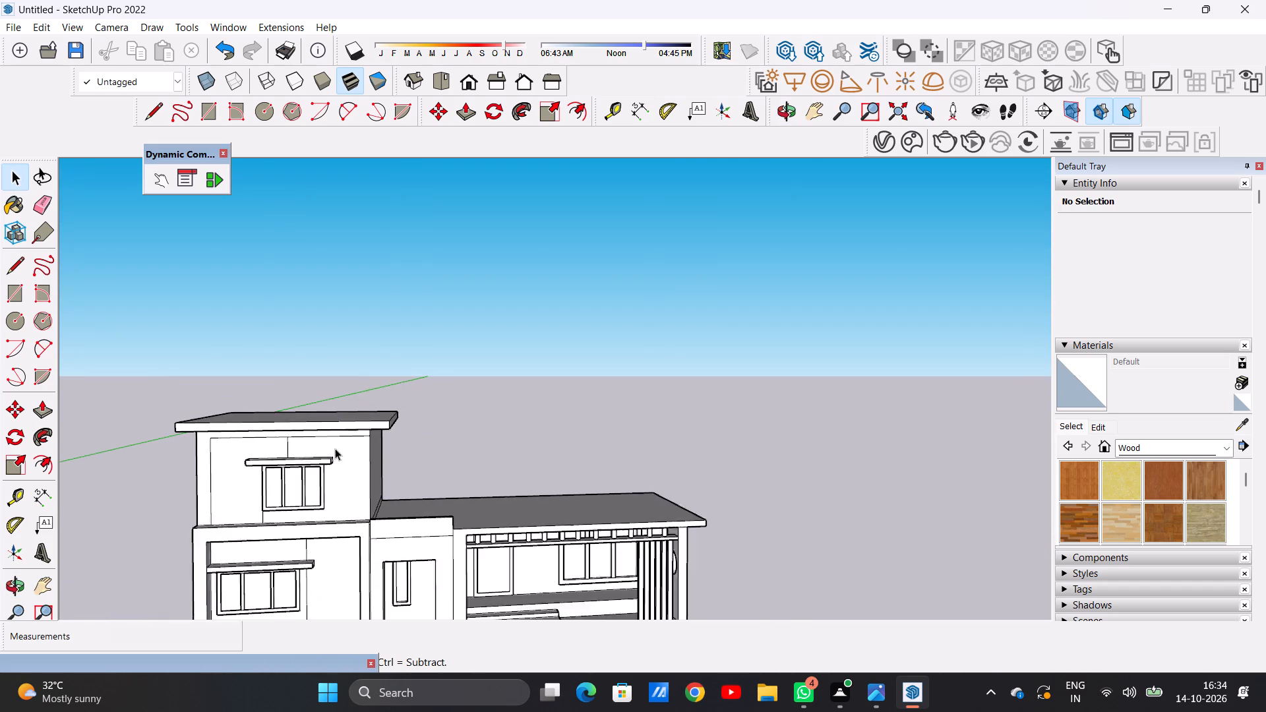
{"action": "scroll", "coordinate": [335, 448], "scroll_direction": "down", "scroll_amount": 1}
{"action": "scroll", "coordinate": [462, 471], "scroll_direction": "up", "scroll_amount": 5}
{"action": "scroll", "coordinate": [462, 471], "scroll_direction": "down", "scroll_amount": 9}
{"action": "scroll", "coordinate": [574, 471], "scroll_direction": "down", "scroll_amount": 5}
{"action": "scroll", "coordinate": [570, 517], "scroll_direction": "up", "scroll_amount": 3}
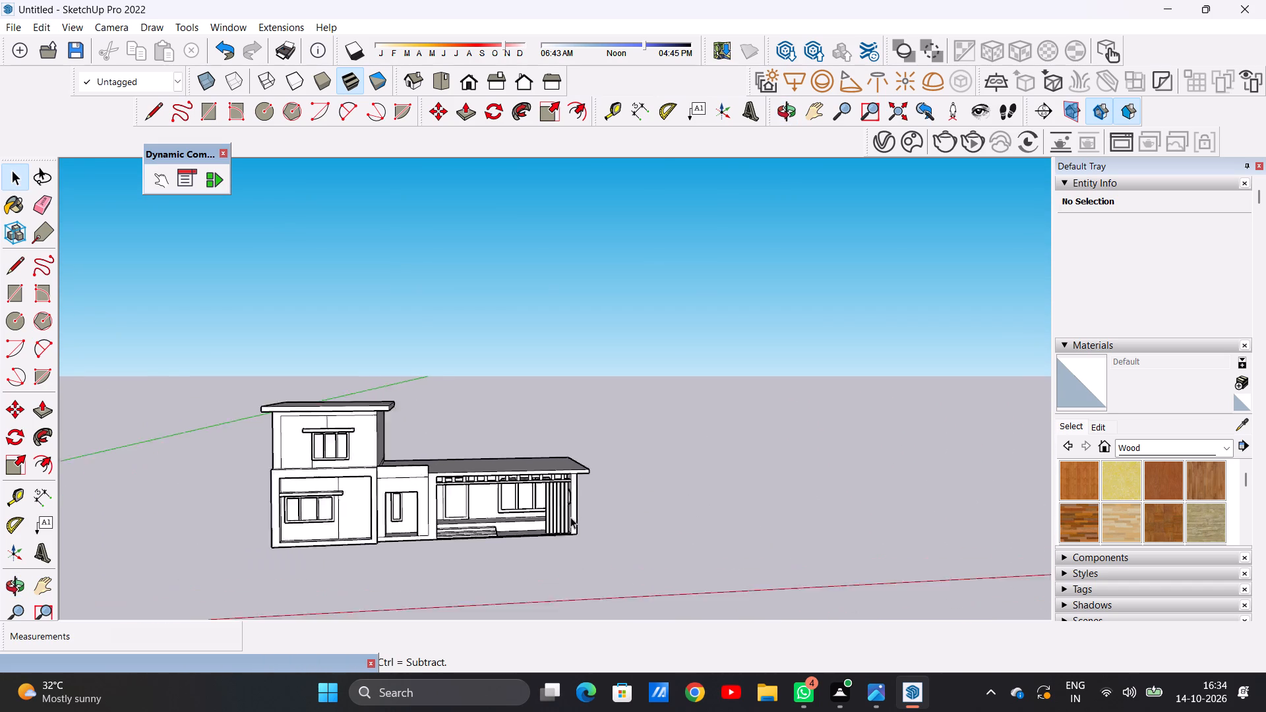
Examine the whole villa and the flat roof of its single-storey wing from the front and above.
{"action": "scroll", "coordinate": [570, 517], "scroll_direction": "up", "scroll_amount": 2}
{"action": "middle_click_drag", "start_coordinate": [520, 460], "coordinate": [472, 573]}
{"action": "scroll", "coordinate": [448, 447], "scroll_direction": "up", "scroll_amount": 7}
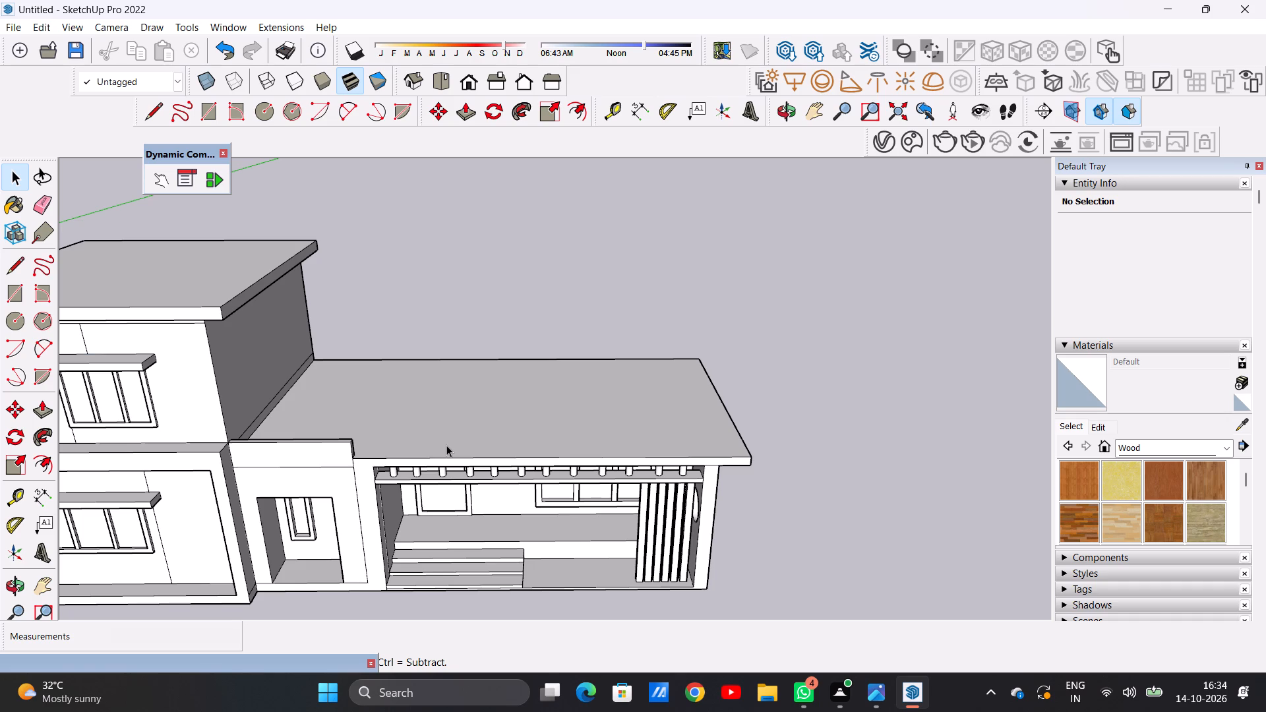
{"action": "scroll", "coordinate": [602, 405], "scroll_direction": "down", "scroll_amount": 3}
{"action": "middle_click_drag", "start_coordinate": [511, 419], "coordinate": [512, 371]}
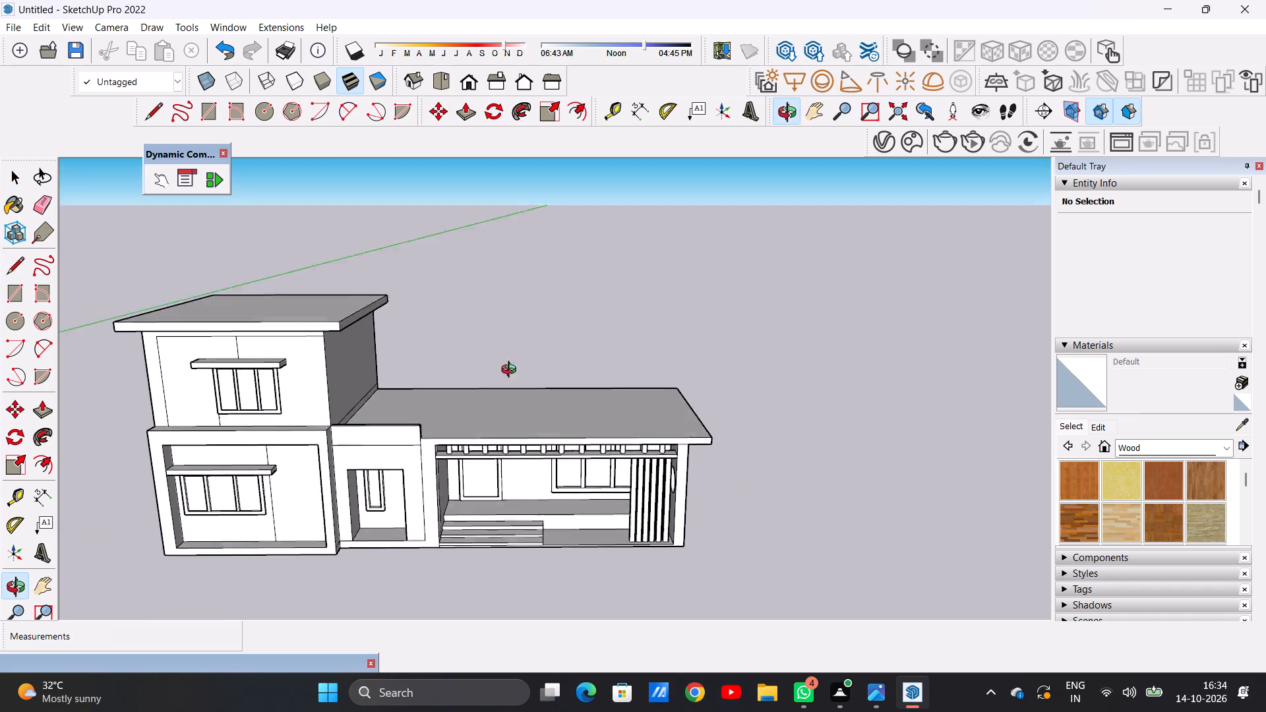
{"action": "middle_click_drag", "start_coordinate": [512, 371], "coordinate": [512, 318]}
{"action": "scroll", "coordinate": [483, 491], "scroll_direction": "up", "scroll_amount": 7}
{"action": "scroll", "coordinate": [574, 405], "scroll_direction": "down", "scroll_amount": 8}
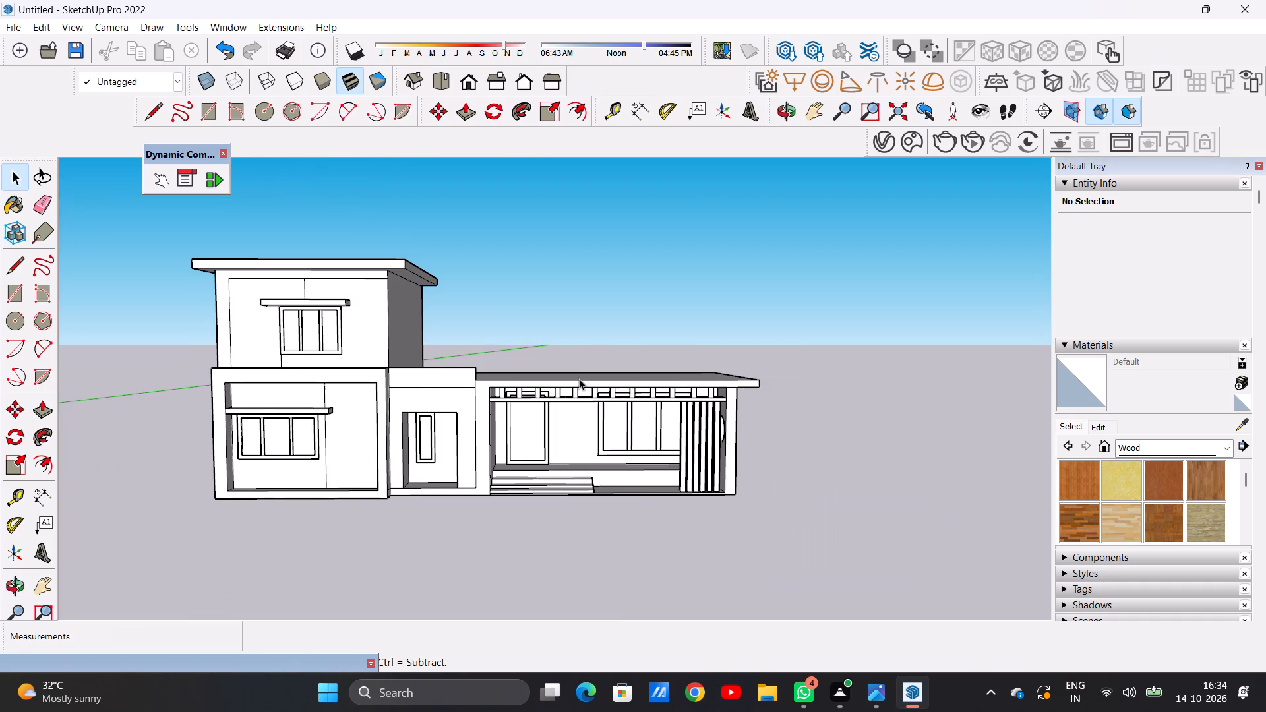
{"action": "middle_click_drag", "start_coordinate": [596, 341], "coordinate": [555, 541]}
{"action": "middle_click_drag", "start_coordinate": [597, 309], "coordinate": [460, 311]}
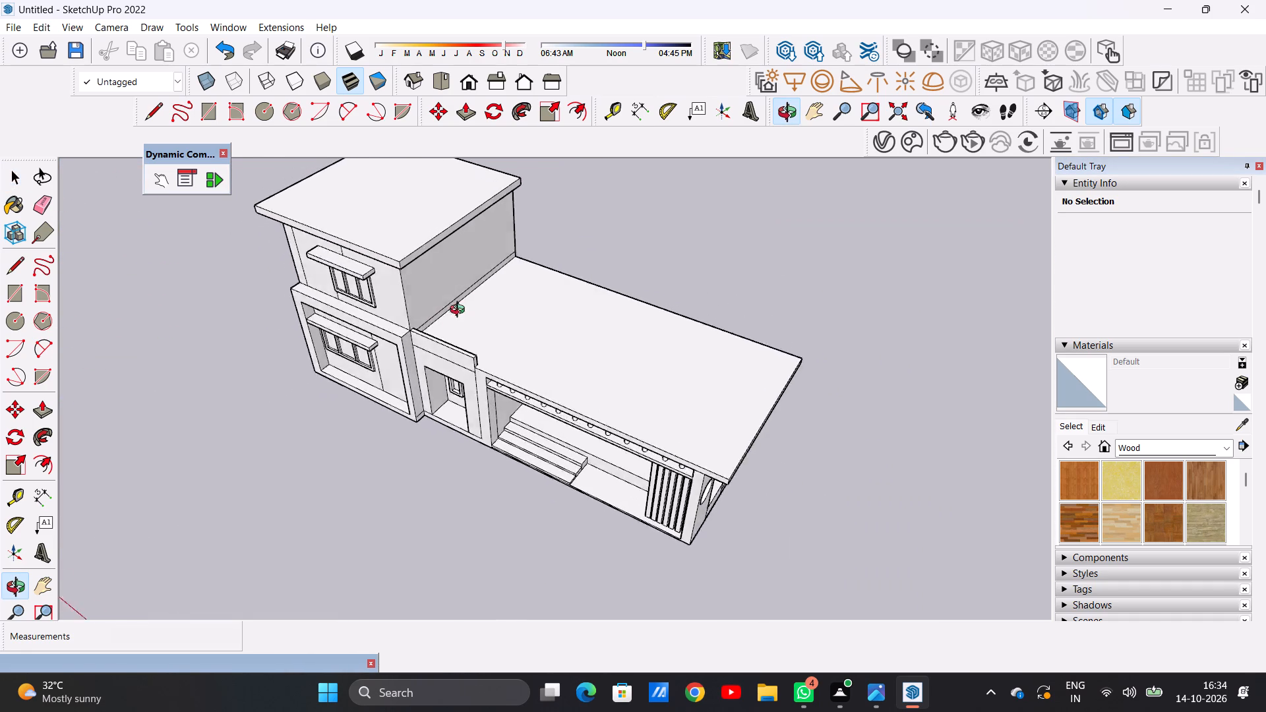
{"action": "middle_click_drag", "start_coordinate": [460, 311], "coordinate": [438, 326]}
{"action": "scroll", "coordinate": [492, 328], "scroll_direction": "up", "scroll_amount": 6}
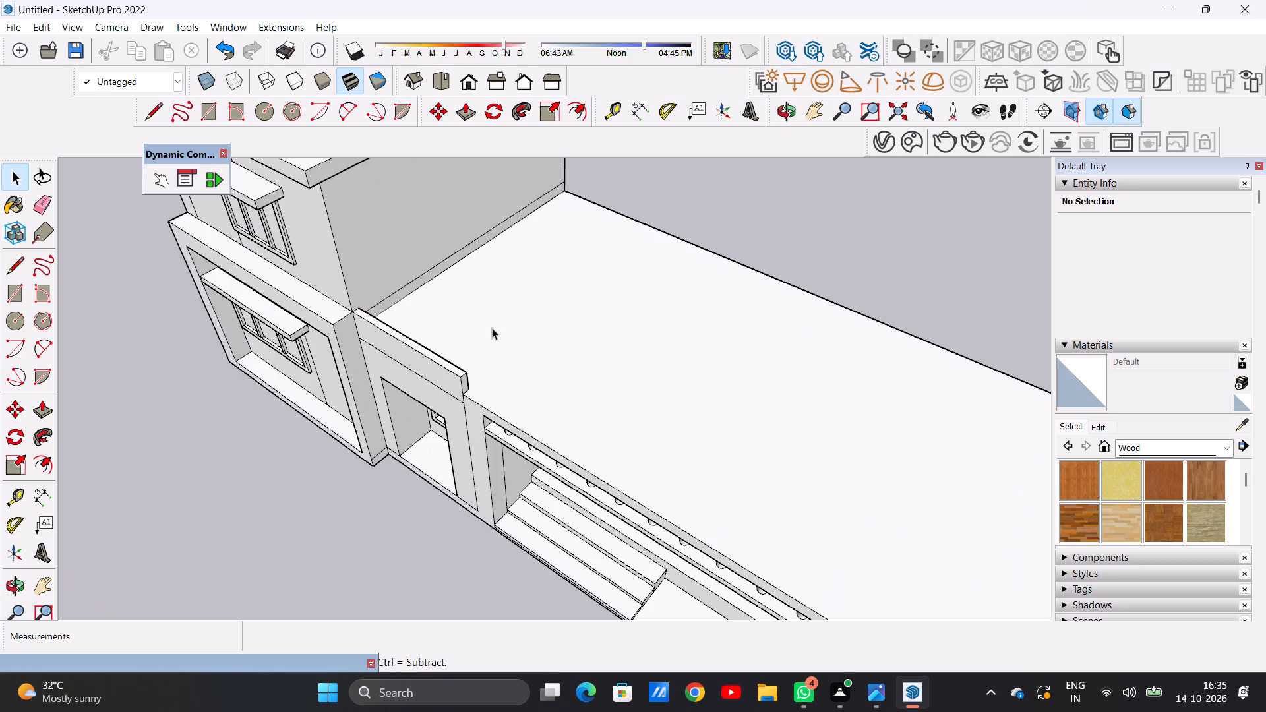
{"action": "scroll", "coordinate": [492, 328], "scroll_direction": "down", "scroll_amount": 11}
{"action": "middle_click_drag", "start_coordinate": [539, 365], "coordinate": [707, 328]}
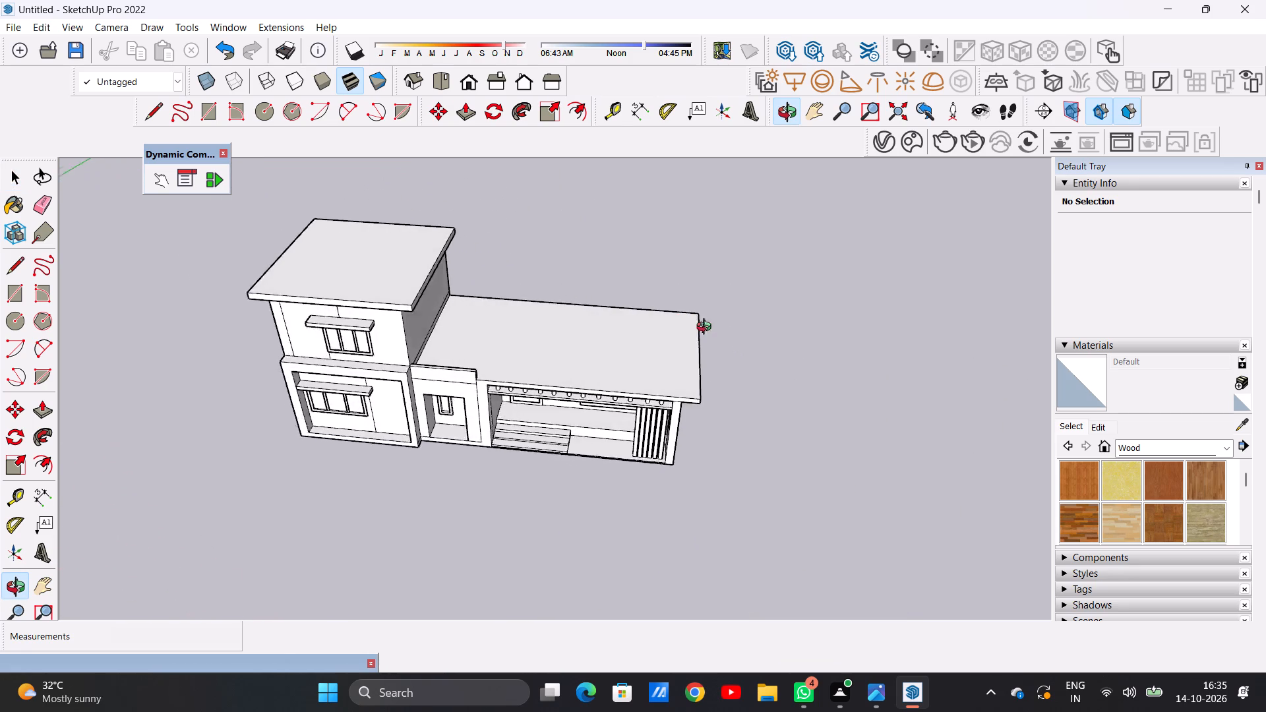
{"action": "middle_click_drag", "start_coordinate": [707, 328], "coordinate": [720, 336]}
{"action": "scroll", "coordinate": [644, 335], "scroll_direction": "up", "scroll_amount": 4}
{"action": "middle_click_drag", "start_coordinate": [619, 332], "coordinate": [622, 396]}
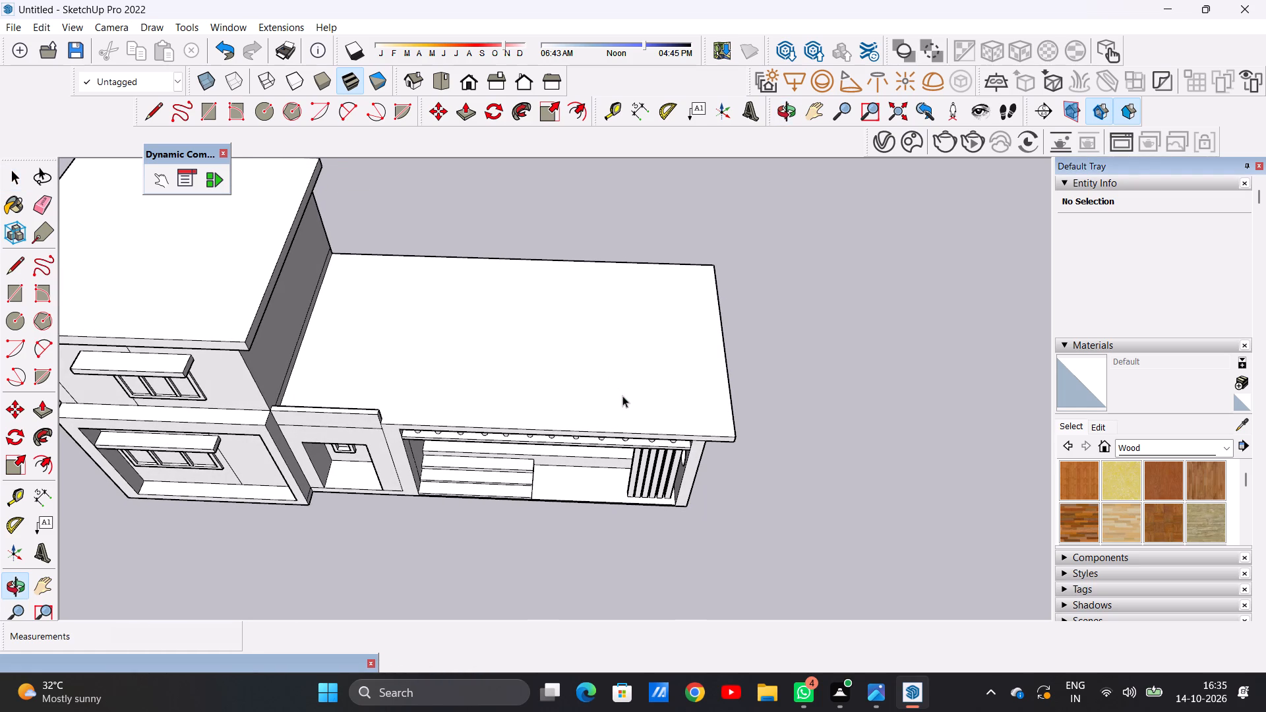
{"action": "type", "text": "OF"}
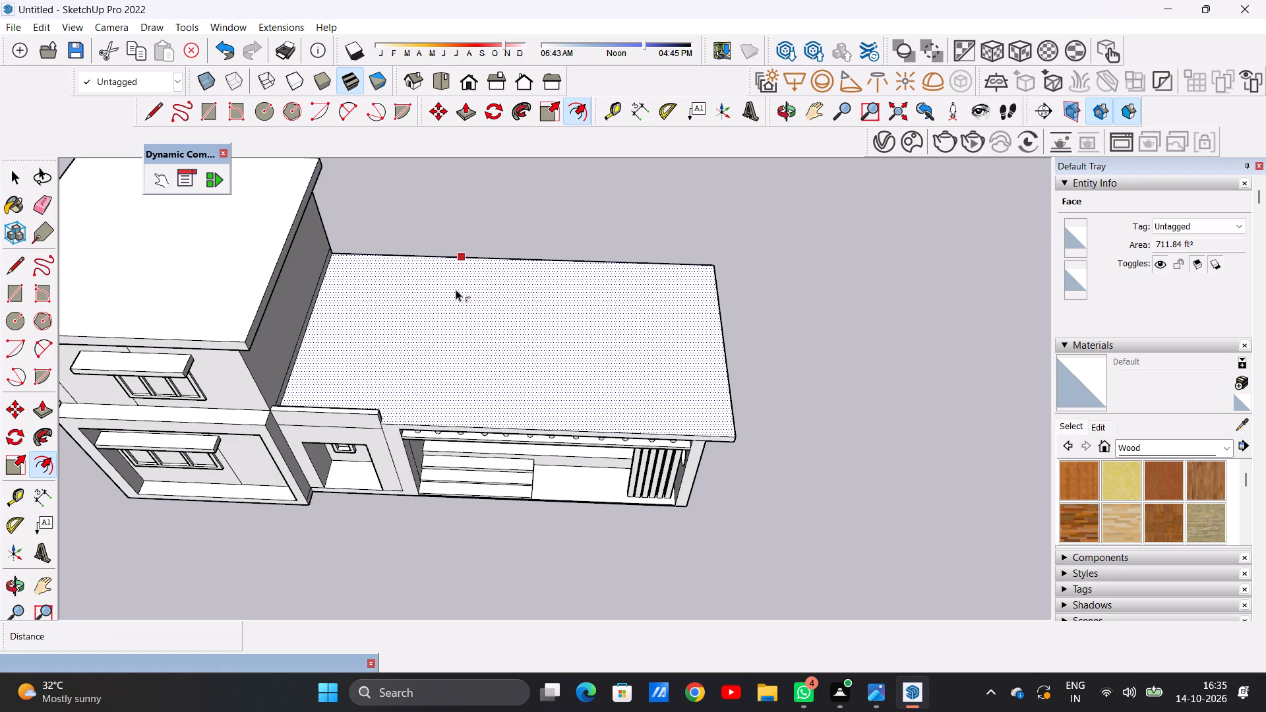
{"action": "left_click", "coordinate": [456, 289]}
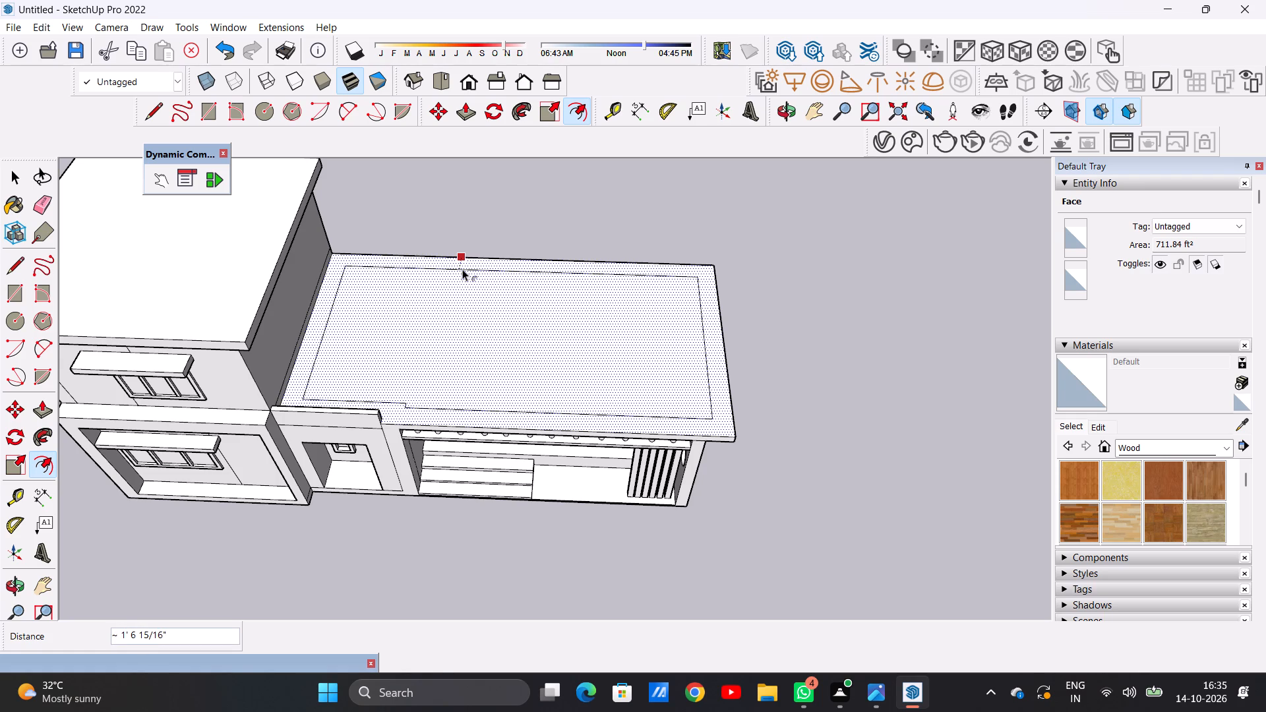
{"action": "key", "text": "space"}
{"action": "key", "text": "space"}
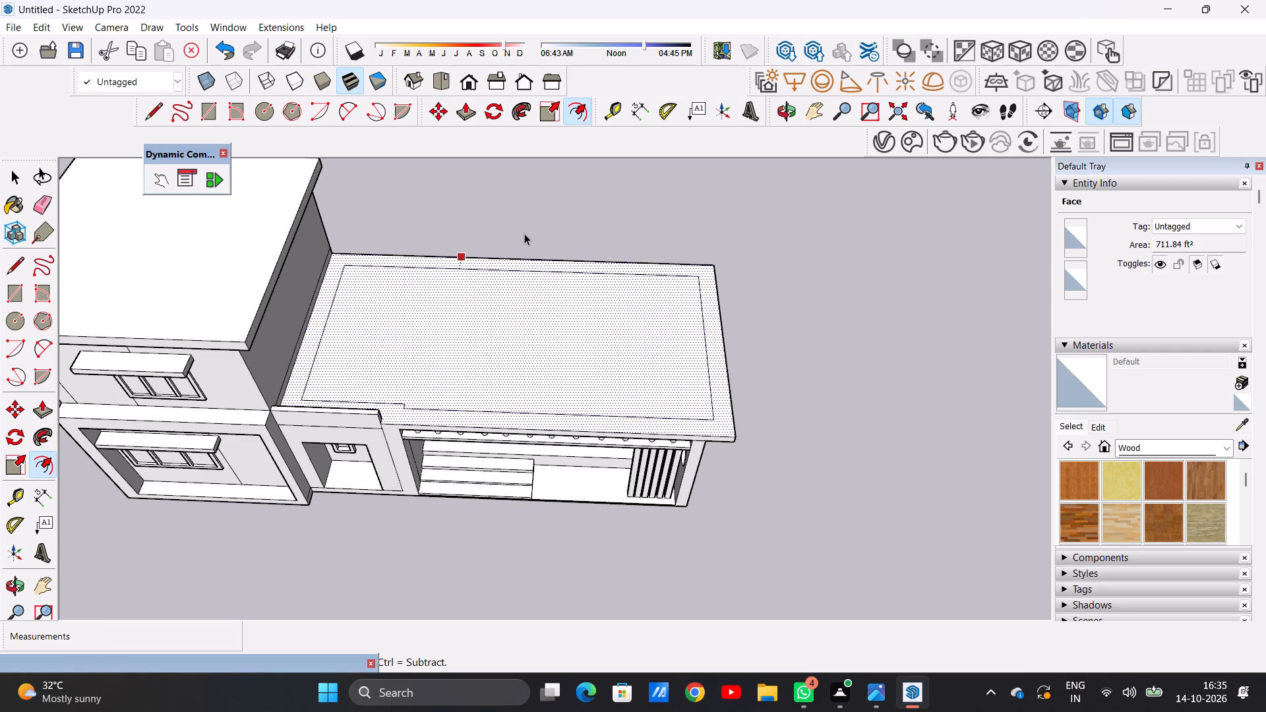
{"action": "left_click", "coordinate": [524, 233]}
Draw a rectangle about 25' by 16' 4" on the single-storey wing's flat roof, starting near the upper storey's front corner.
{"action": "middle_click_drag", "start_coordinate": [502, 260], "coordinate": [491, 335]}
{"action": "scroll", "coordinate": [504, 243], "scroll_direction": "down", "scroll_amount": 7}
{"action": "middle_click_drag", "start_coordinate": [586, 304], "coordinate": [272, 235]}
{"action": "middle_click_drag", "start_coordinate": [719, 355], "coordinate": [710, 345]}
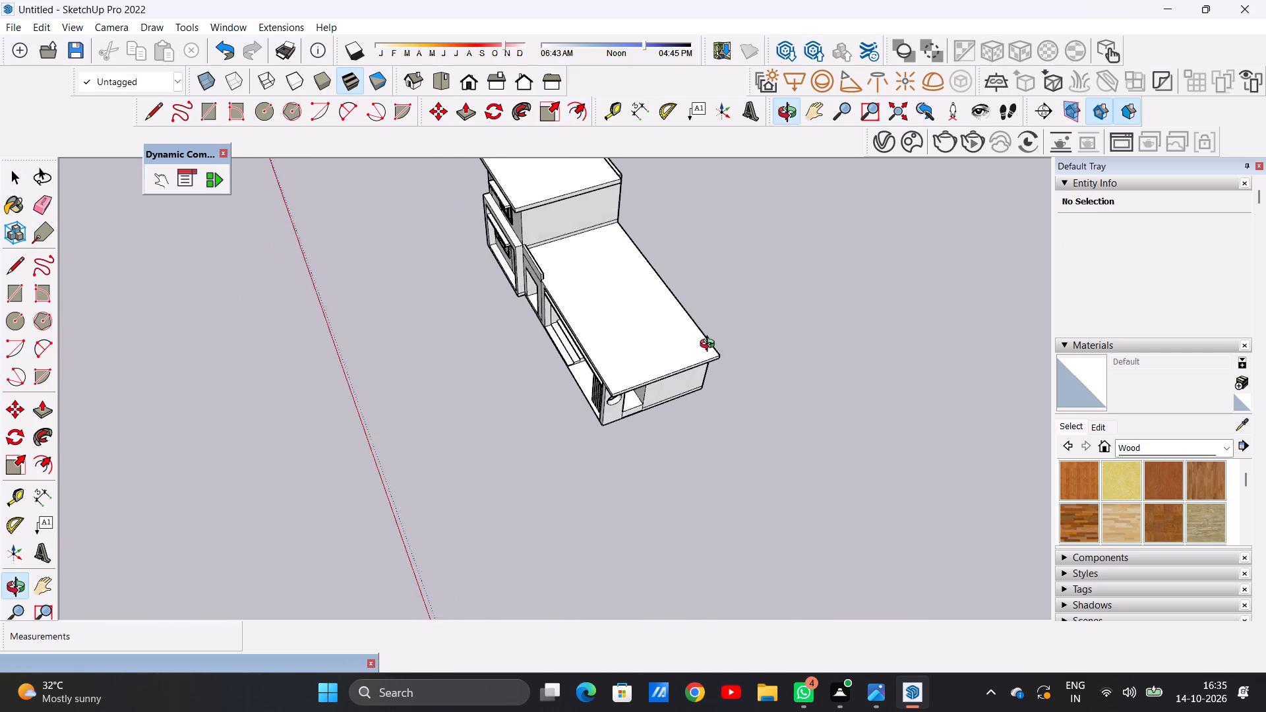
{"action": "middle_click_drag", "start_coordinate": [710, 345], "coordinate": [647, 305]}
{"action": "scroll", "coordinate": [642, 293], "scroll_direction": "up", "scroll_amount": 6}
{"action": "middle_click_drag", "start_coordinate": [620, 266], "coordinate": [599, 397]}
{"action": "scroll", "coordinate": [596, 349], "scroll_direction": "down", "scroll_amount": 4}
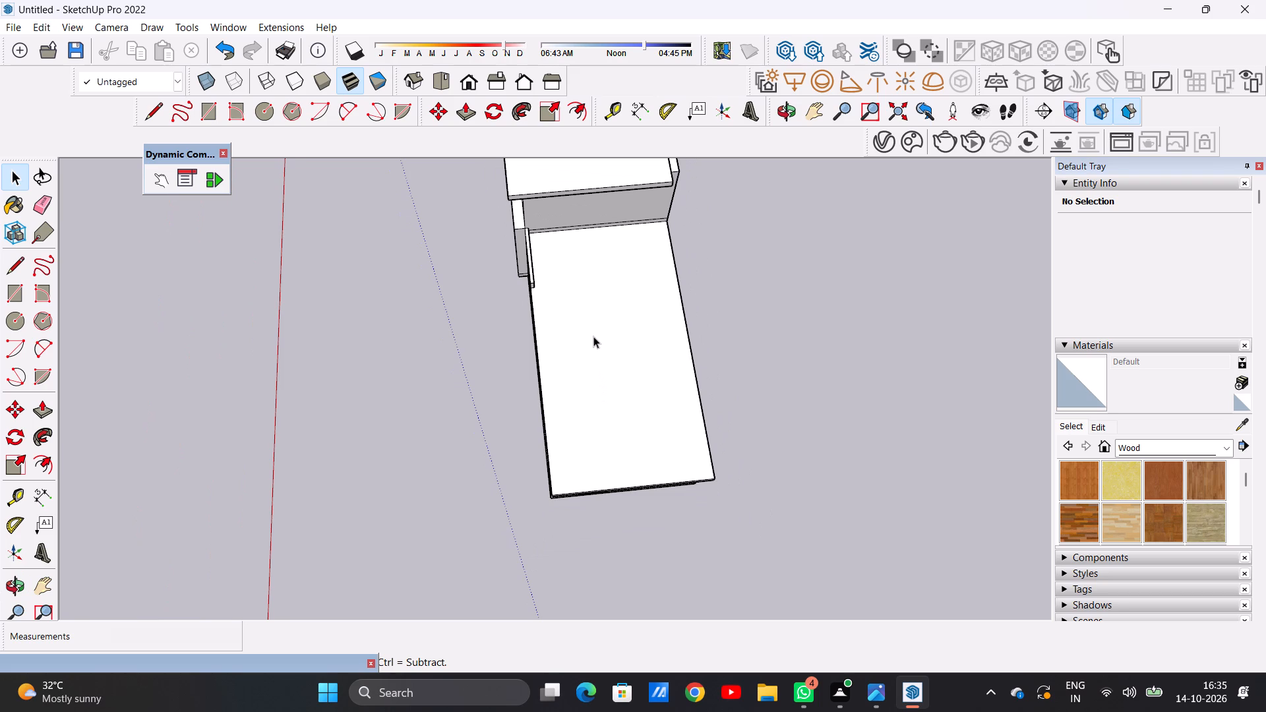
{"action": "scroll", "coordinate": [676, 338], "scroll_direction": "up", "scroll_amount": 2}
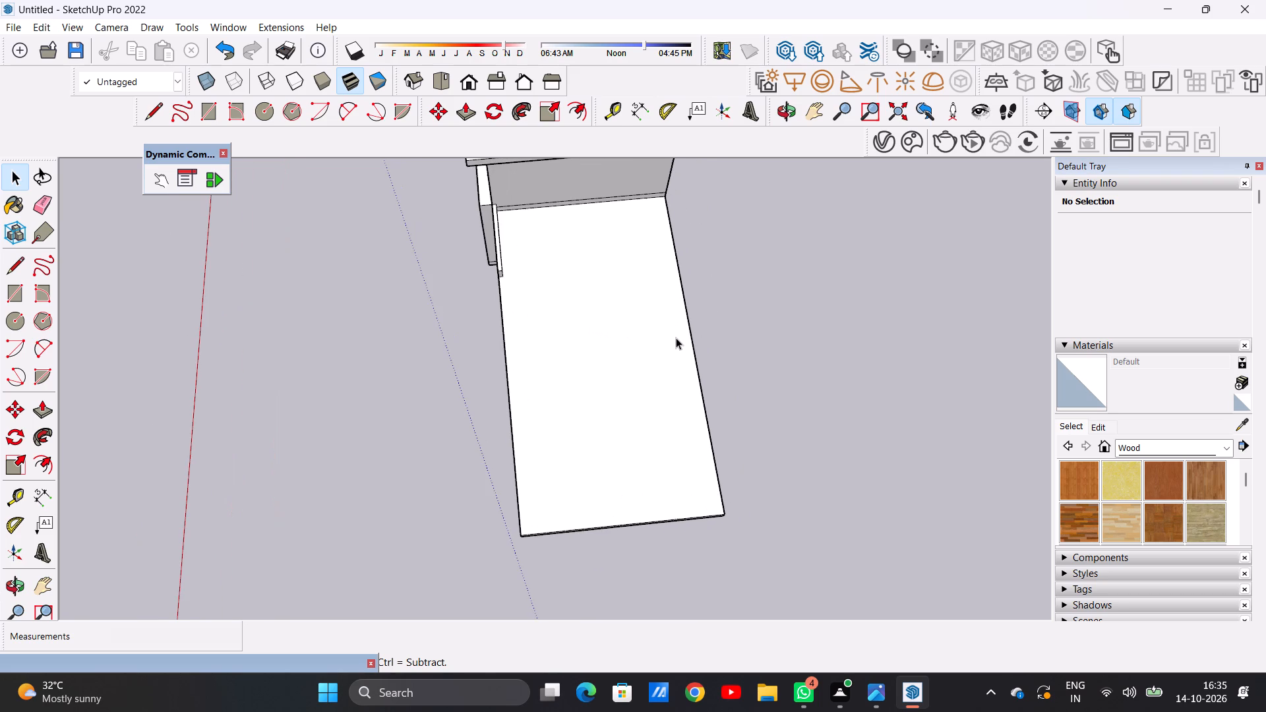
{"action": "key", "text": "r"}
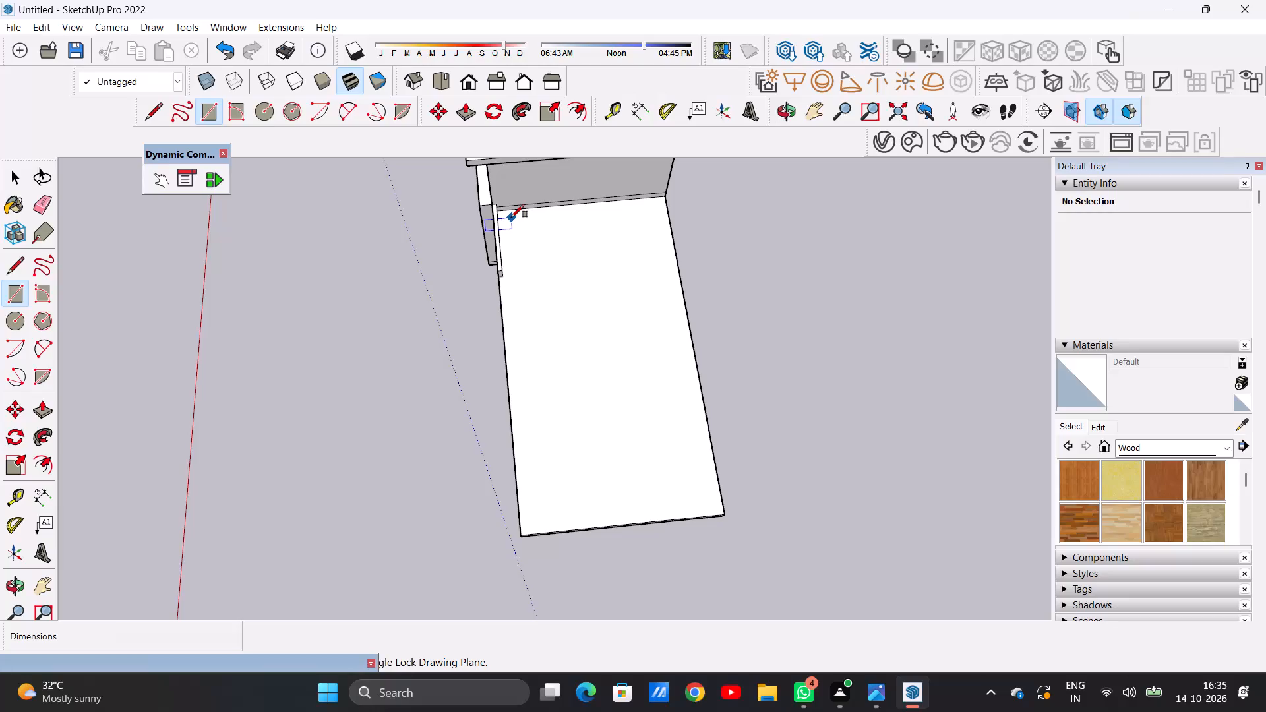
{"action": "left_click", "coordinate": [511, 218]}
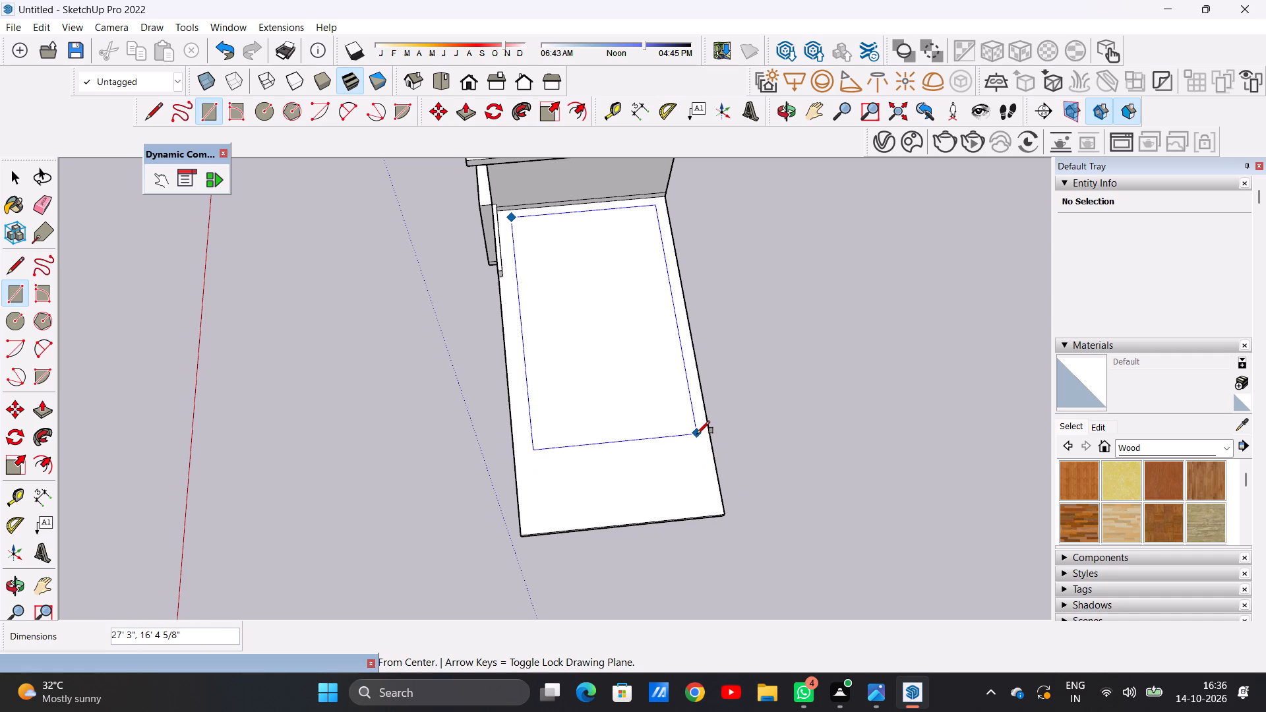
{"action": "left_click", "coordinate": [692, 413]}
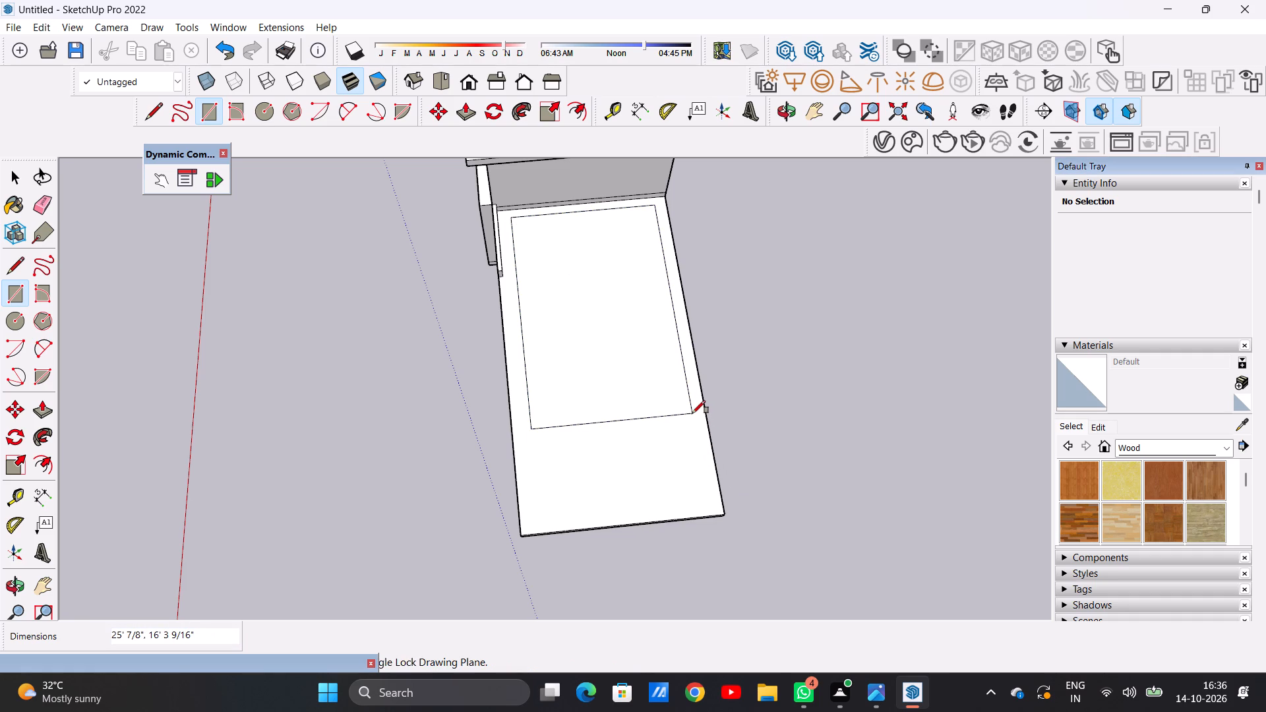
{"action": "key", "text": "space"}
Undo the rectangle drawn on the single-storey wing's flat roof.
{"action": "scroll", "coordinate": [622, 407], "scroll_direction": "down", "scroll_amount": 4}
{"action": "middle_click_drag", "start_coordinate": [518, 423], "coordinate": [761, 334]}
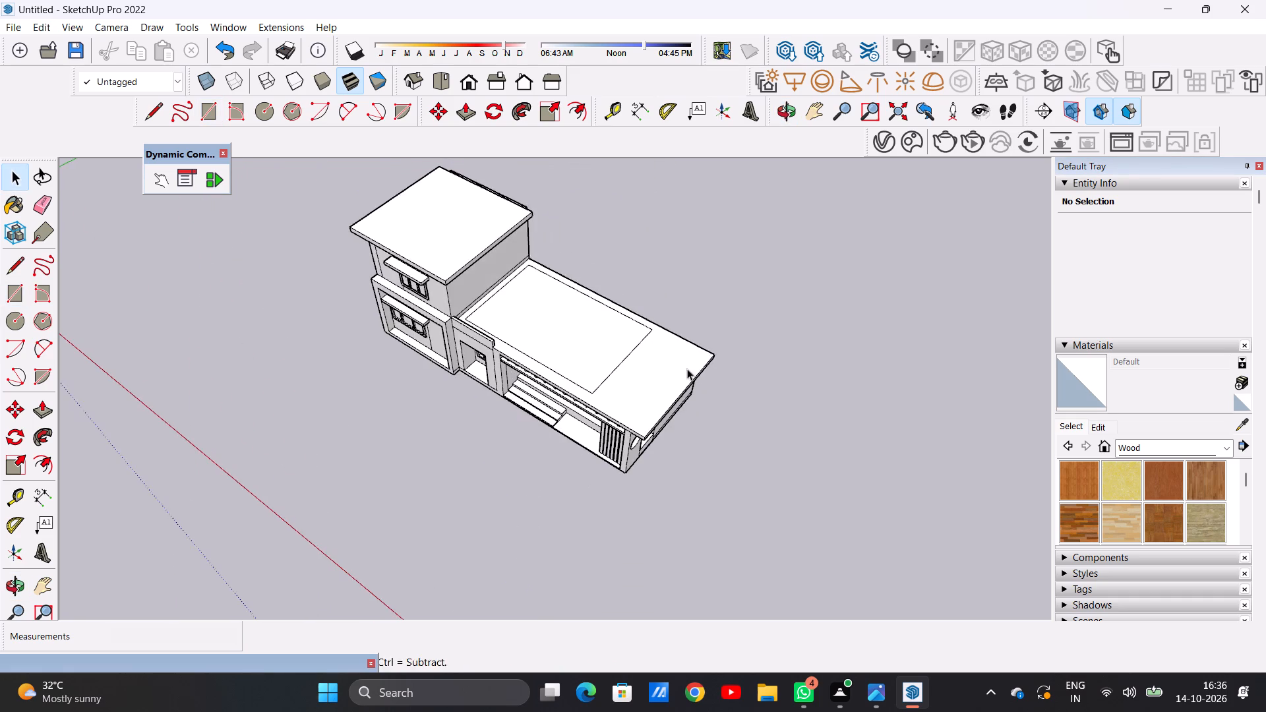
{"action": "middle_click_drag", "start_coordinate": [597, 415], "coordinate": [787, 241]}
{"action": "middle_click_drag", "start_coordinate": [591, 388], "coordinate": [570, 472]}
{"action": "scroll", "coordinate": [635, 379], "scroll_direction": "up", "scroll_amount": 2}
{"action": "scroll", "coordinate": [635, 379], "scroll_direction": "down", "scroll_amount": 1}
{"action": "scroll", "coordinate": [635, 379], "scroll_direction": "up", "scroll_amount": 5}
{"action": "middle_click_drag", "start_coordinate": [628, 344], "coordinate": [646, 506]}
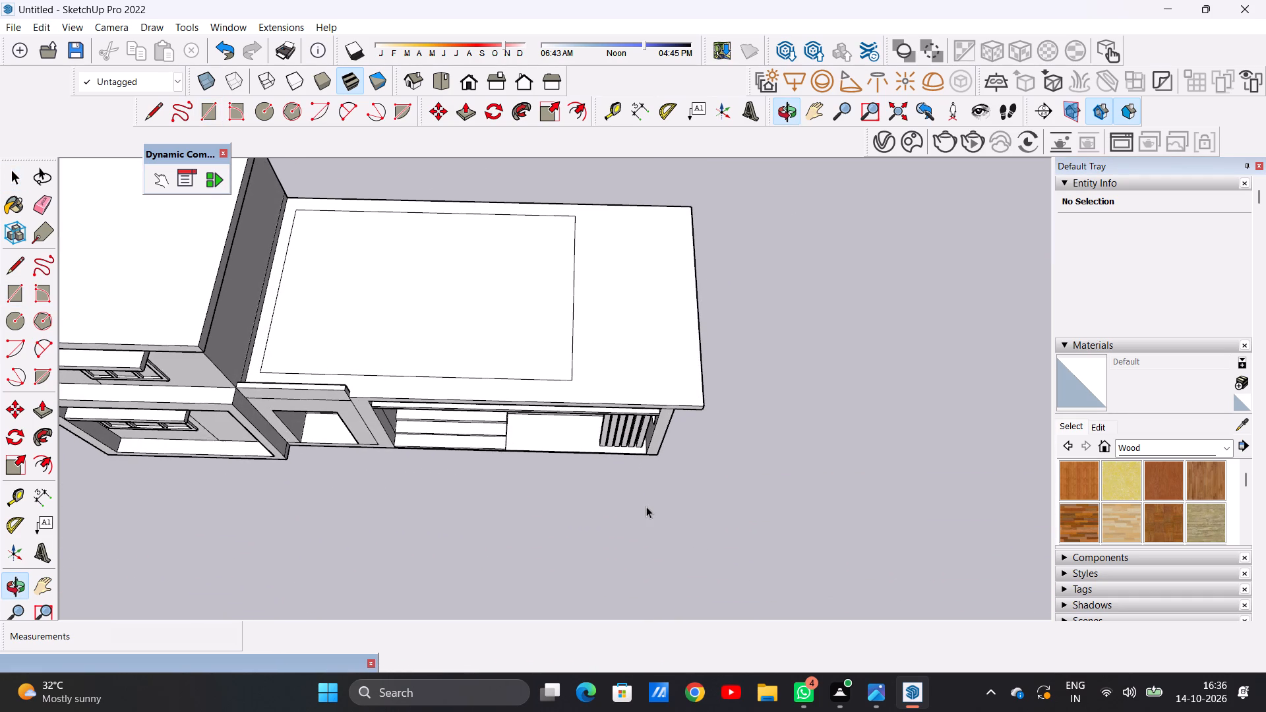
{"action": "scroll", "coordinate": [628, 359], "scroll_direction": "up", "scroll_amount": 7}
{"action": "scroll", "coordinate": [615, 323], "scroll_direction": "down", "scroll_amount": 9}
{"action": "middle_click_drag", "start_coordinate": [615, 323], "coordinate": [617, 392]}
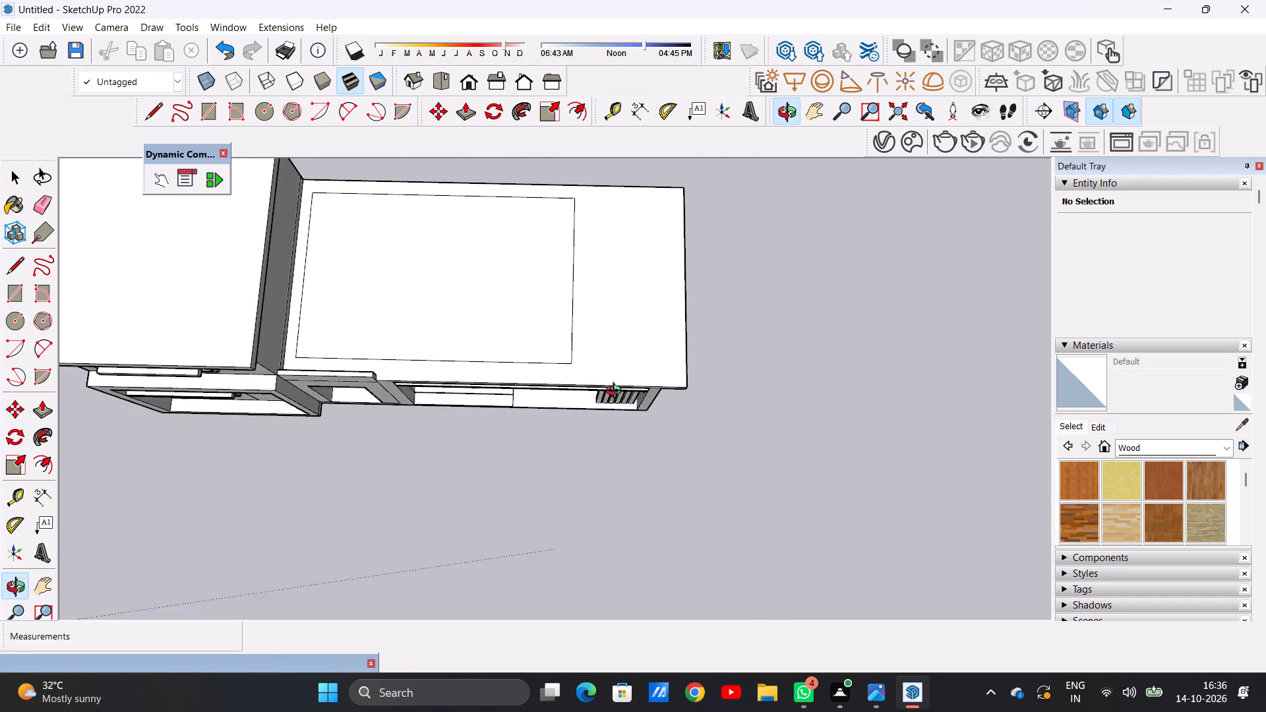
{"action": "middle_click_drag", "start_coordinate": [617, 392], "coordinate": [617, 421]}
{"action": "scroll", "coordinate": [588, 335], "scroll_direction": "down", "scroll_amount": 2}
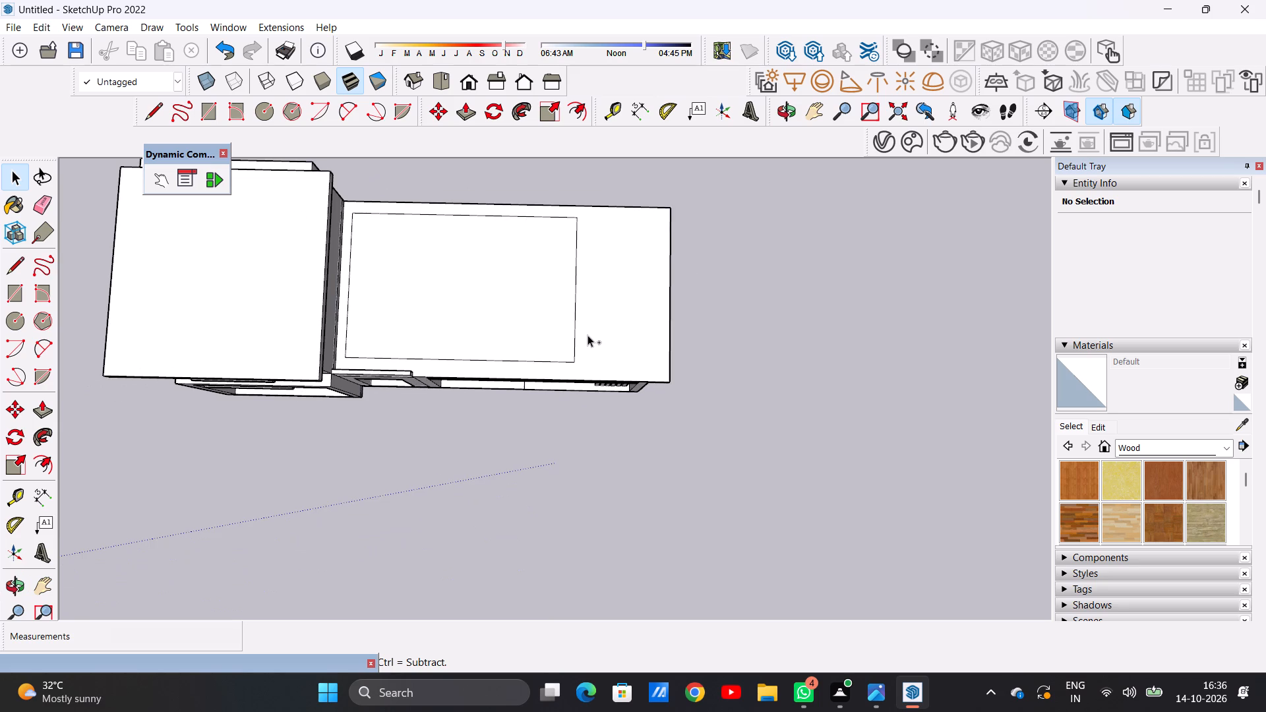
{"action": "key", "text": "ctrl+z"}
Offset the outline of the single-storey wing's flat roof face inward by about 1' 7".
{"action": "type", "text": "OF"}
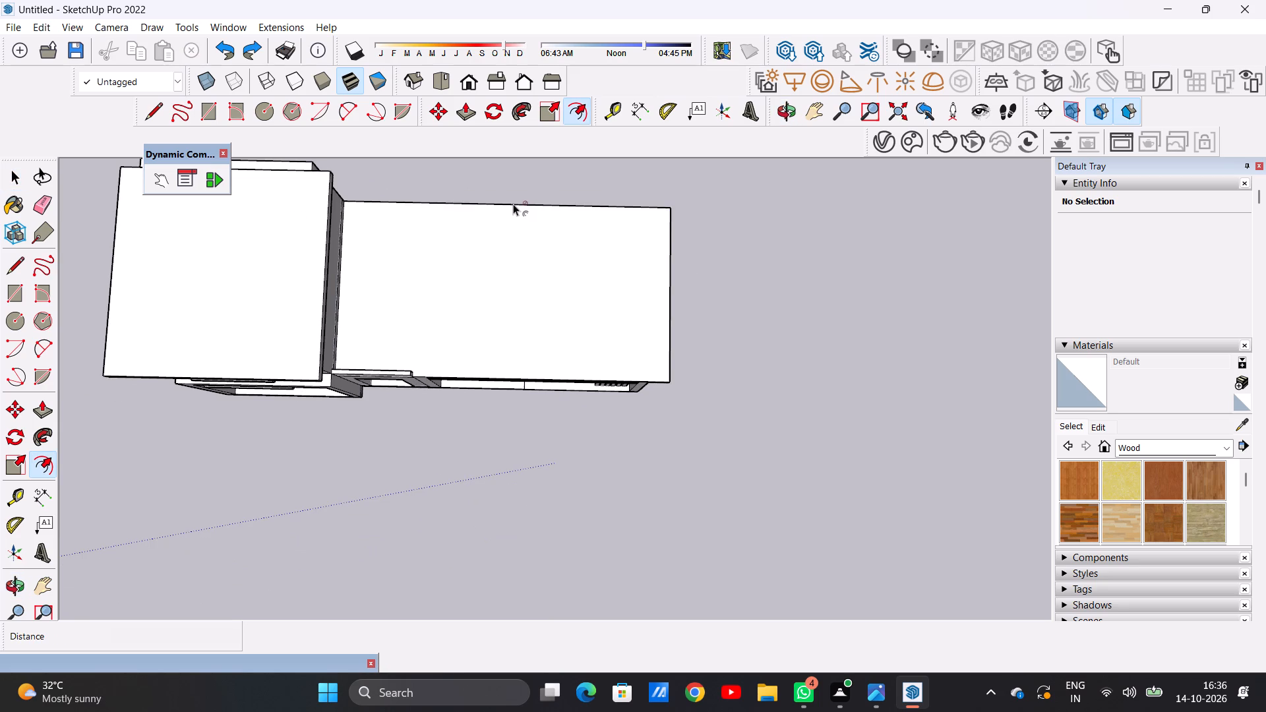
{"action": "left_click", "coordinate": [495, 217]}
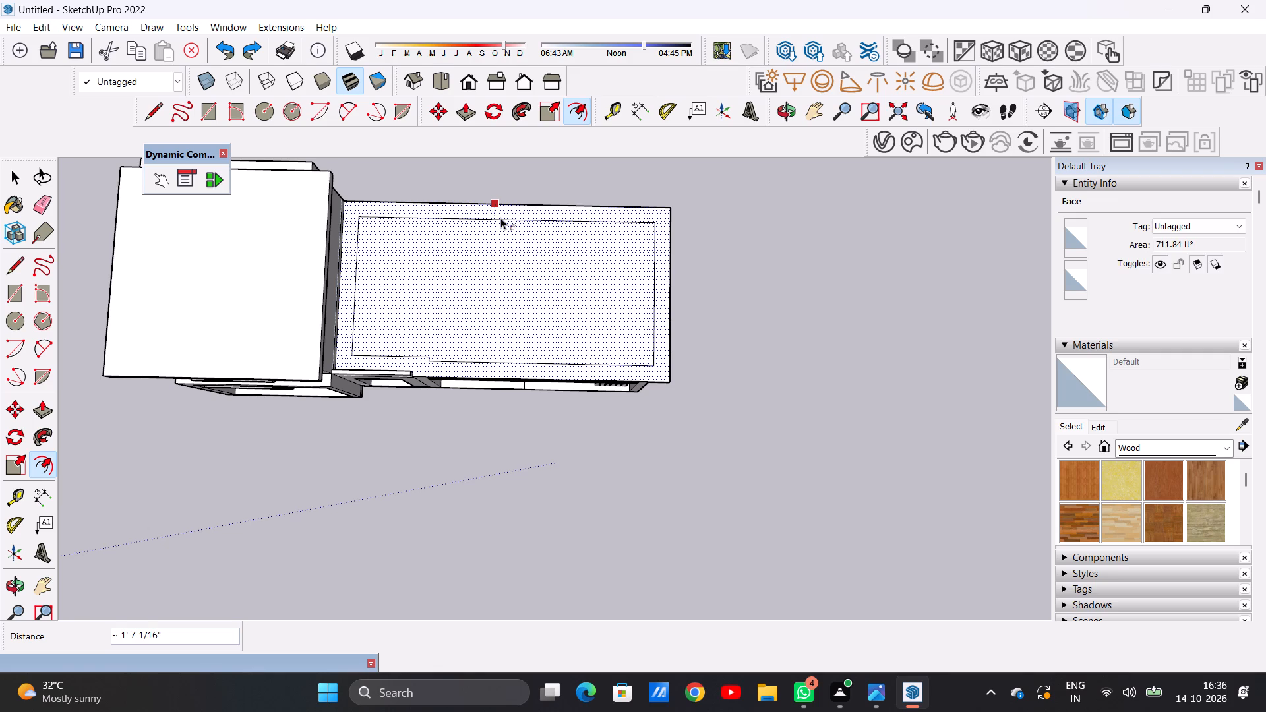
{"action": "left_click", "coordinate": [500, 218]}
{"action": "key", "text": "space"}
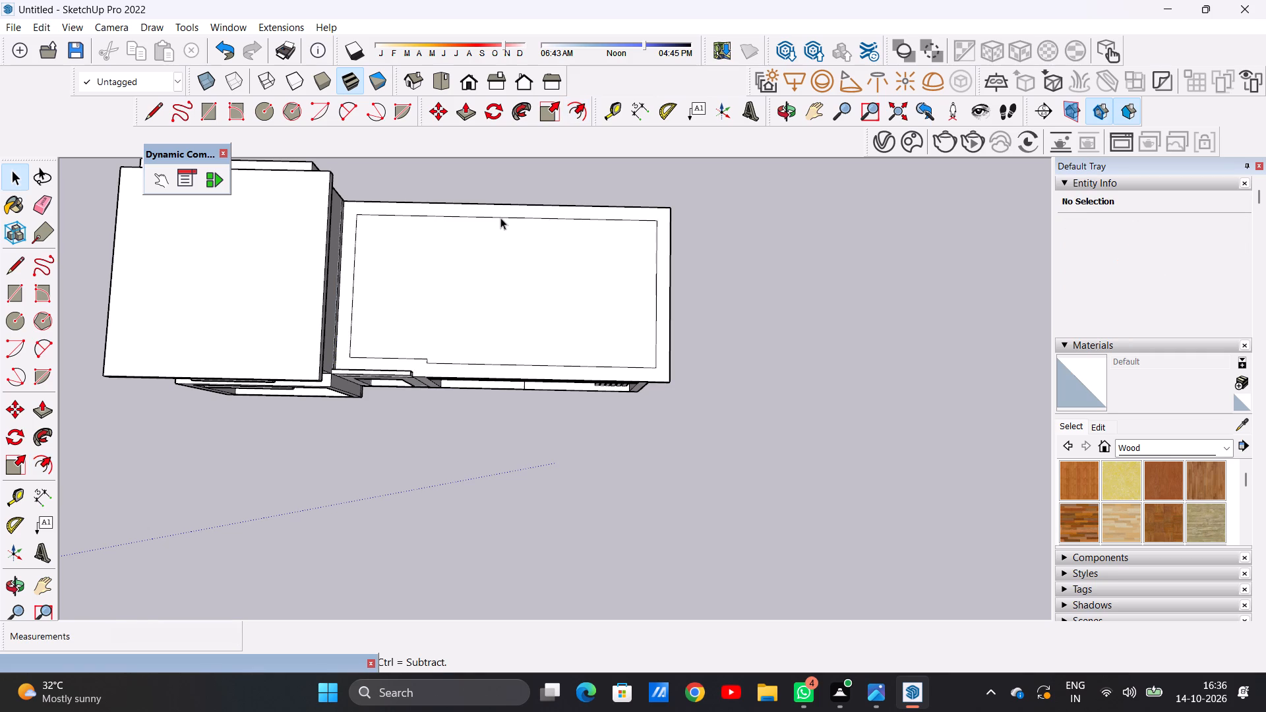
{"action": "scroll", "coordinate": [500, 220], "scroll_direction": "down", "scroll_amount": 3}
{"action": "scroll", "coordinate": [400, 361], "scroll_direction": "up", "scroll_amount": 7}
{"action": "scroll", "coordinate": [477, 298], "scroll_direction": "up", "scroll_amount": 1}
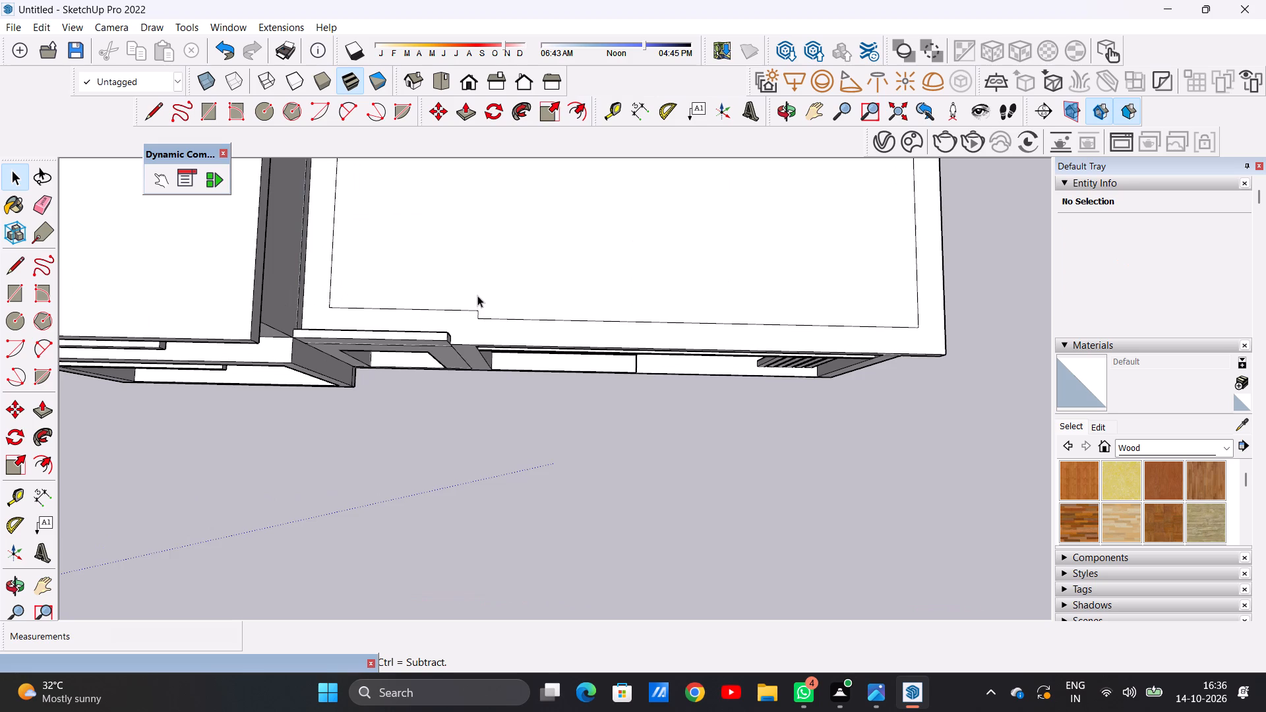
{"action": "scroll", "coordinate": [476, 303], "scroll_direction": "down", "scroll_amount": 9}
{"action": "middle_click_drag", "start_coordinate": [571, 322], "coordinate": [497, 220]}
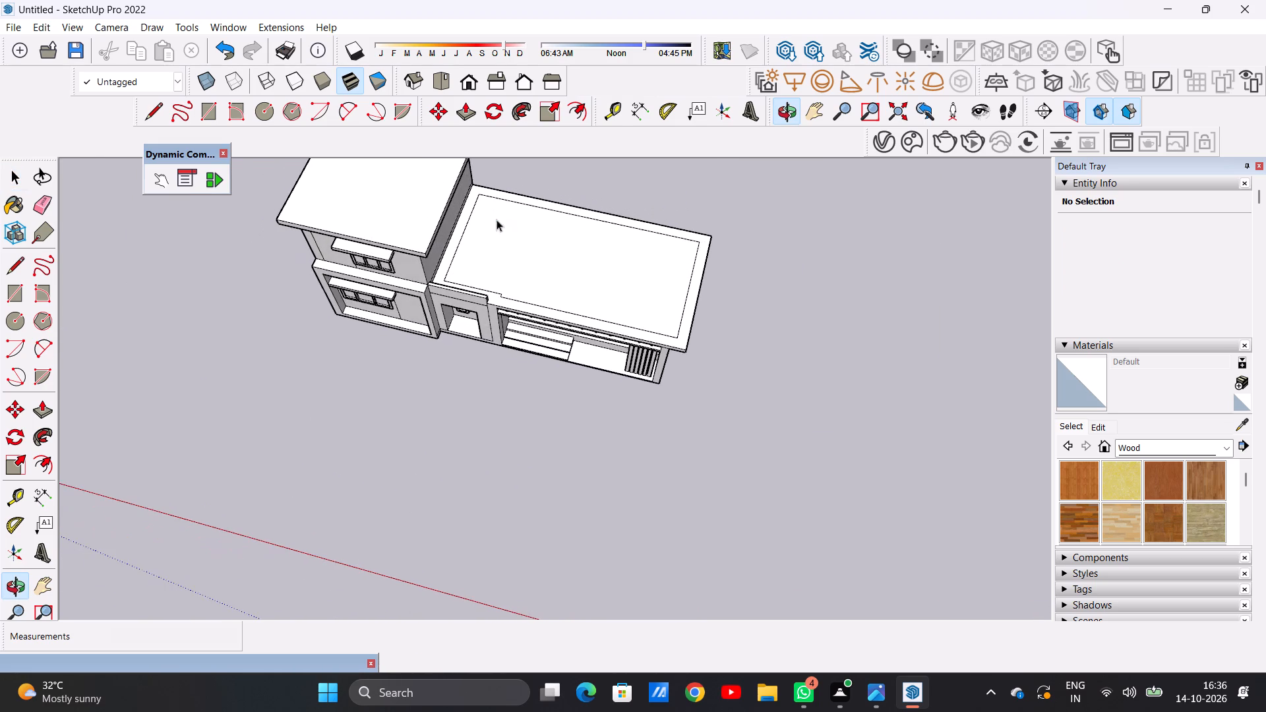
Draw edges continuing the roof inset's front line straight past its jog for about 8' 6", closing about 5 1/2" to the inset corner.
{"action": "scroll", "coordinate": [537, 291], "scroll_direction": "up", "scroll_amount": 5}
{"action": "middle_click_drag", "start_coordinate": [714, 248], "coordinate": [351, 260]}
{"action": "scroll", "coordinate": [351, 260], "scroll_direction": "down", "scroll_amount": 5}
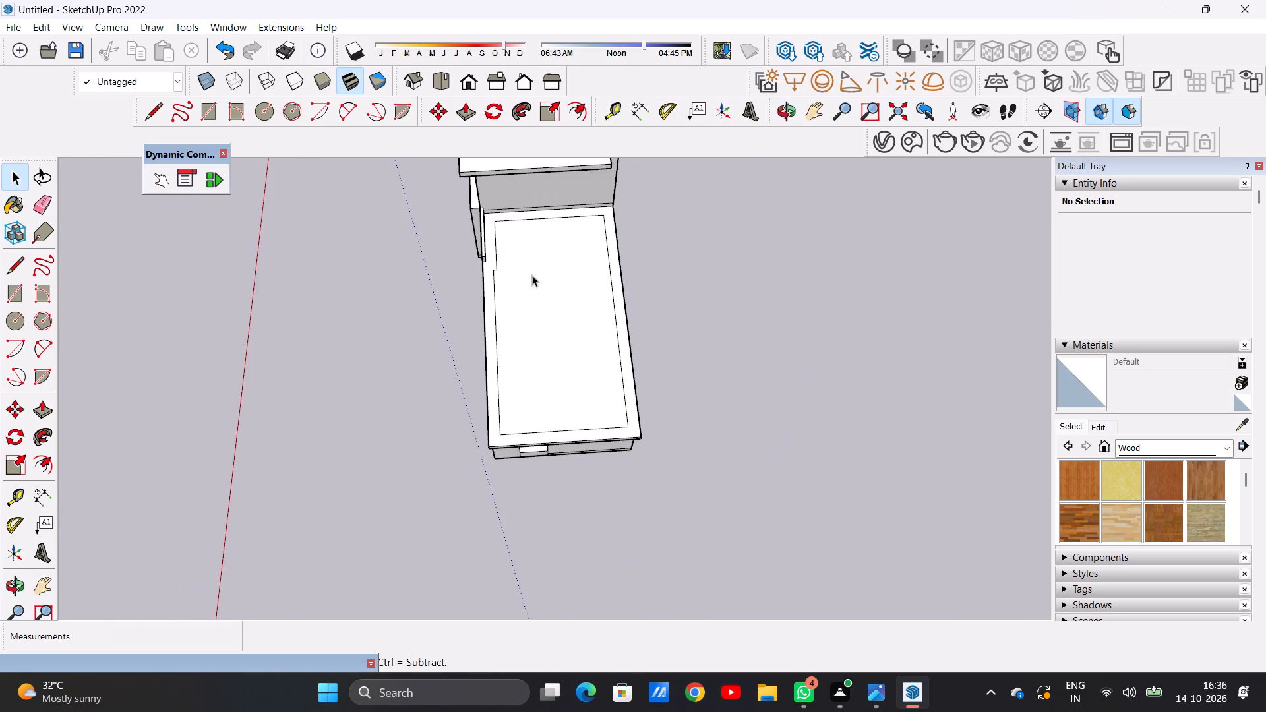
{"action": "middle_click_drag", "start_coordinate": [576, 275], "coordinate": [359, 247]}
{"action": "scroll", "coordinate": [616, 268], "scroll_direction": "up", "scroll_amount": 10}
{"action": "middle_click_drag", "start_coordinate": [600, 313], "coordinate": [583, 241]}
{"action": "scroll", "coordinate": [583, 241], "scroll_direction": "up", "scroll_amount": 6}
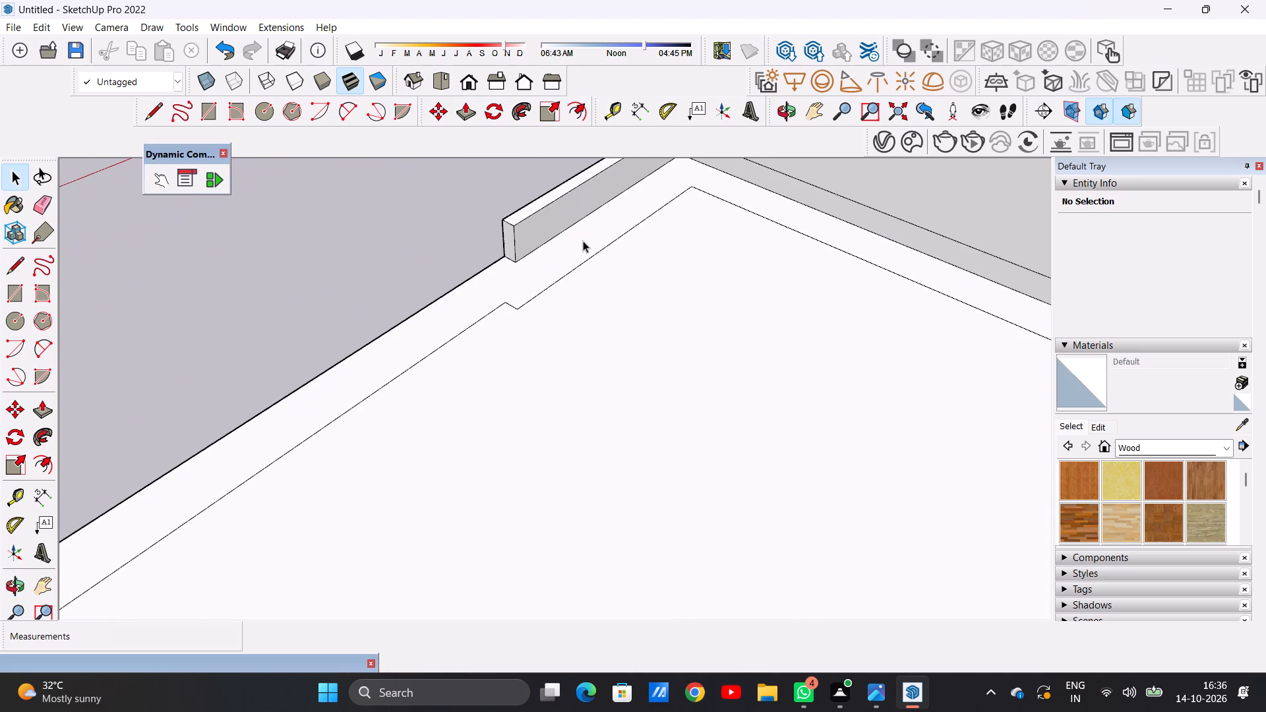
{"action": "key", "text": "l"}
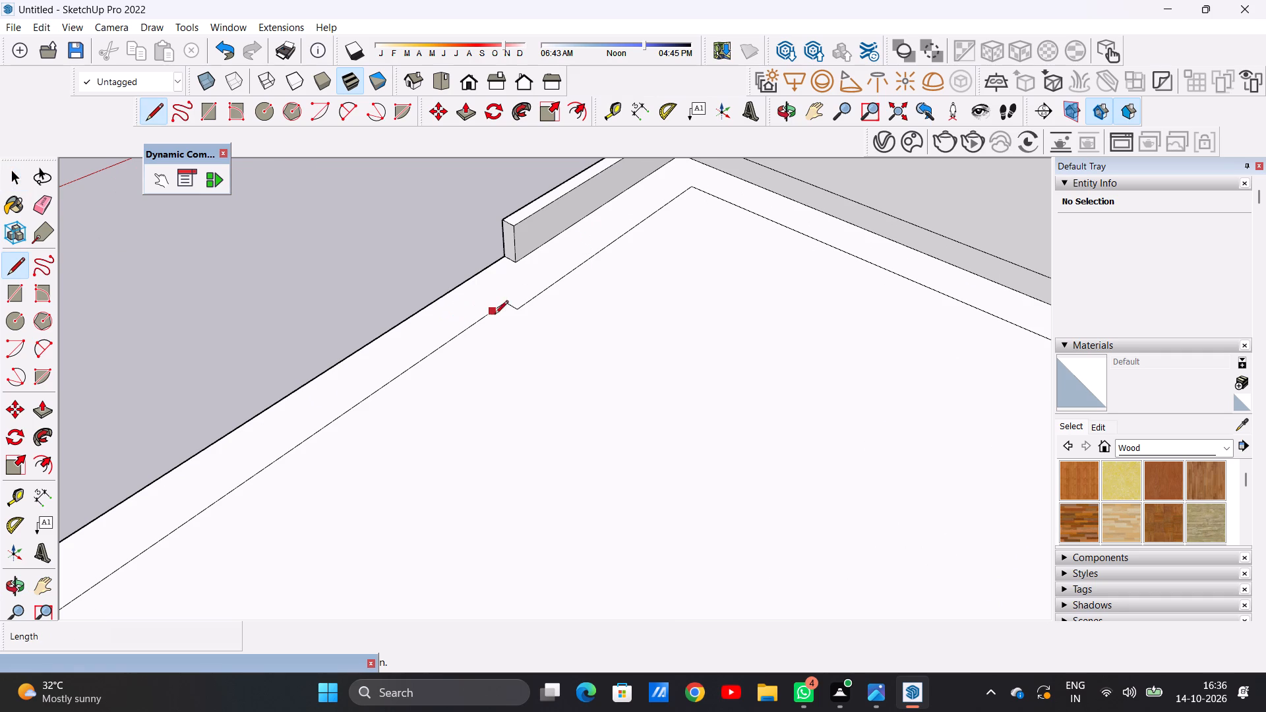
{"action": "left_click", "coordinate": [504, 298]}
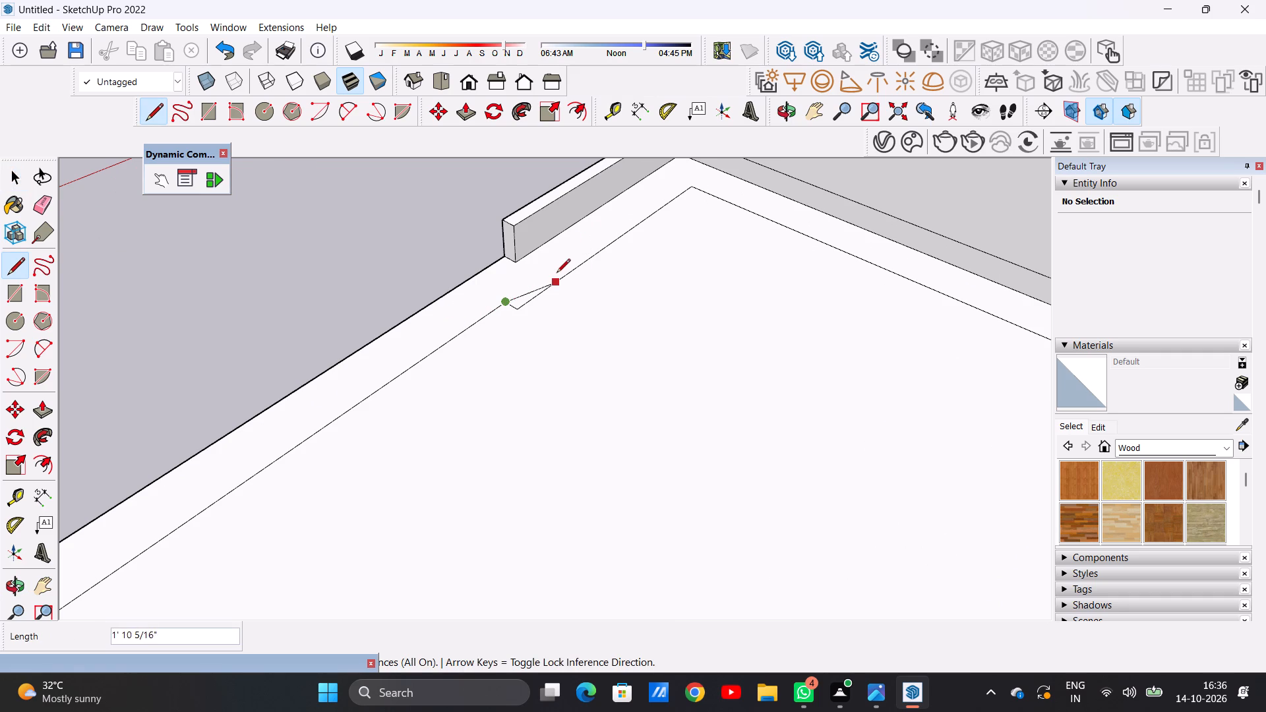
{"action": "scroll", "coordinate": [557, 274], "scroll_direction": "down", "scroll_amount": 8}
{"action": "scroll", "coordinate": [630, 218], "scroll_direction": "up", "scroll_amount": 11}
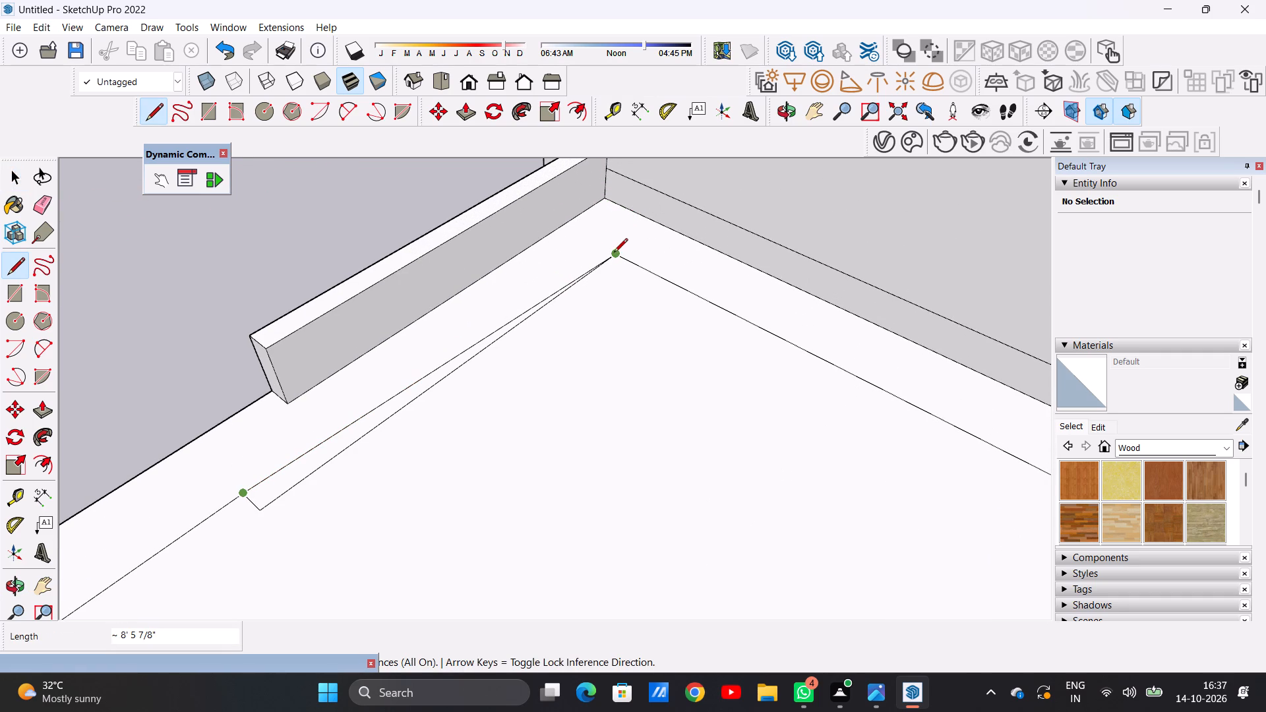
{"action": "left_click", "coordinate": [601, 242]}
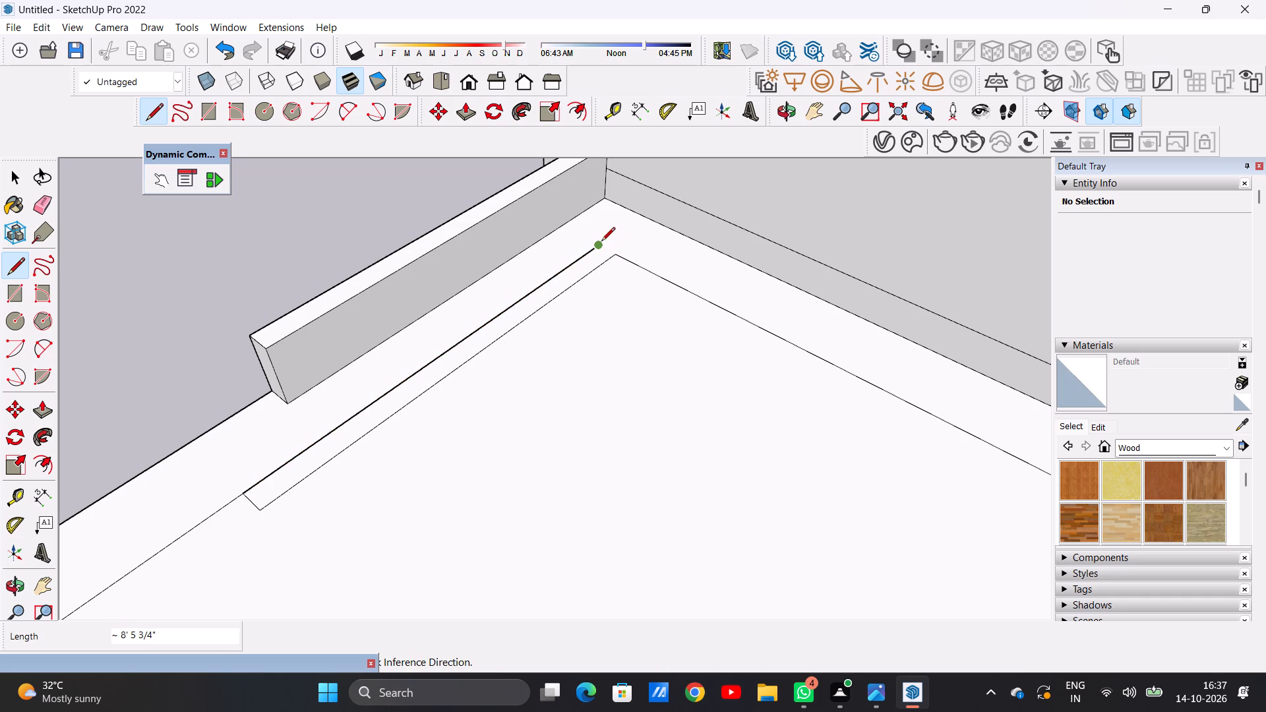
{"action": "left_click", "coordinate": [615, 253]}
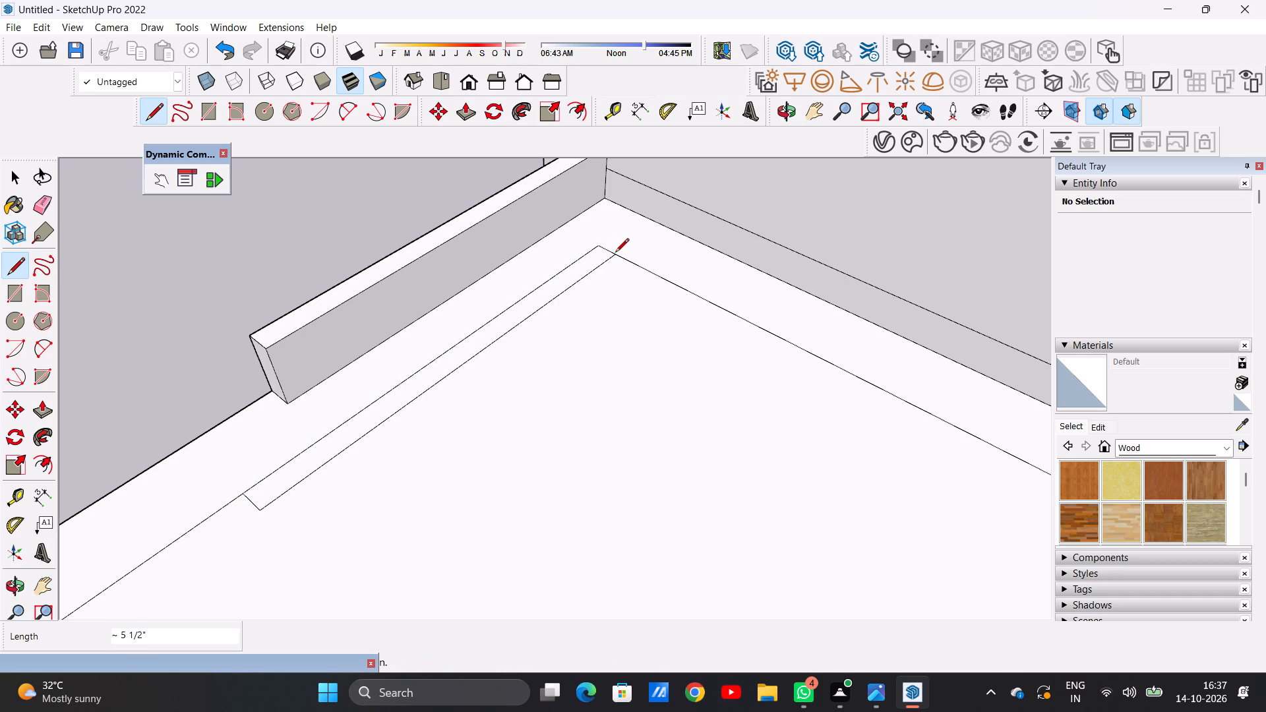
{"action": "key", "text": "space"}
Erase the old offset edge and the short jog edge from the front of the lower wing's roof inset.
{"action": "type", "text": "E"}
{"action": "scroll", "coordinate": [530, 319], "scroll_direction": "up", "scroll_amount": 4}
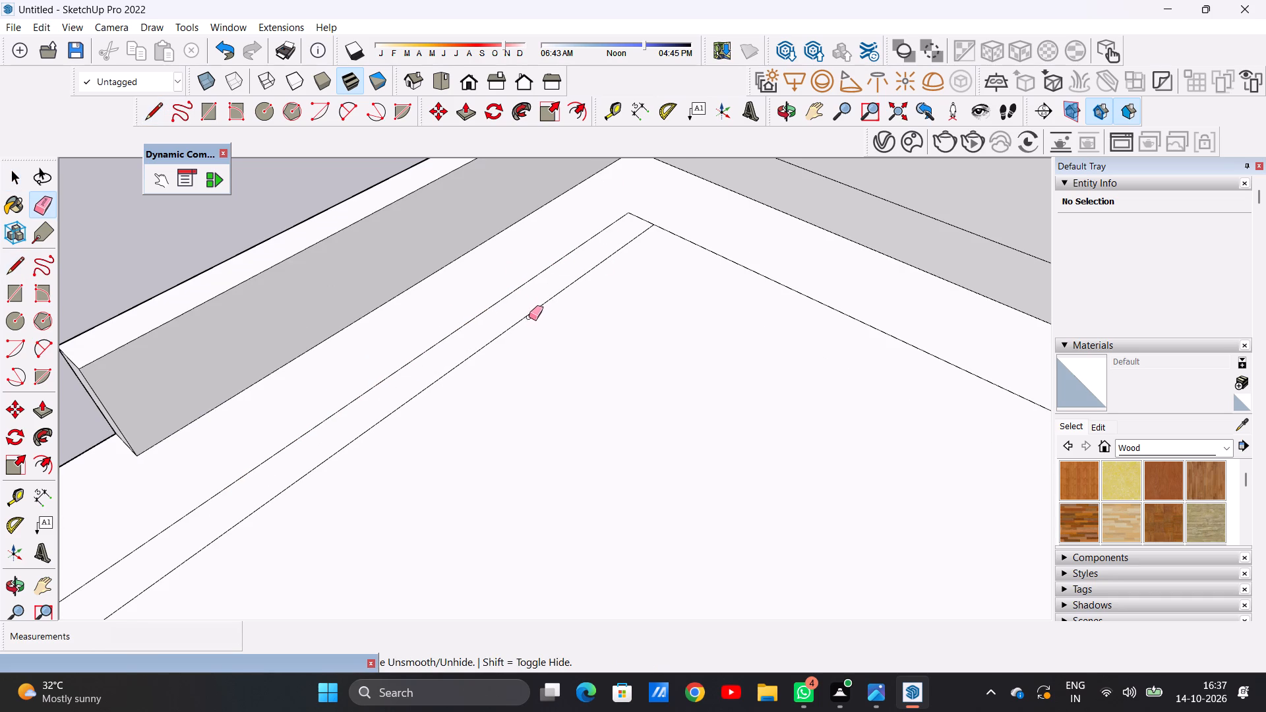
{"action": "left_click_drag", "start_coordinate": [526, 312], "coordinate": [532, 327]}
{"action": "scroll", "coordinate": [608, 327], "scroll_direction": "down", "scroll_amount": 13}
{"action": "scroll", "coordinate": [447, 429], "scroll_direction": "up", "scroll_amount": 9}
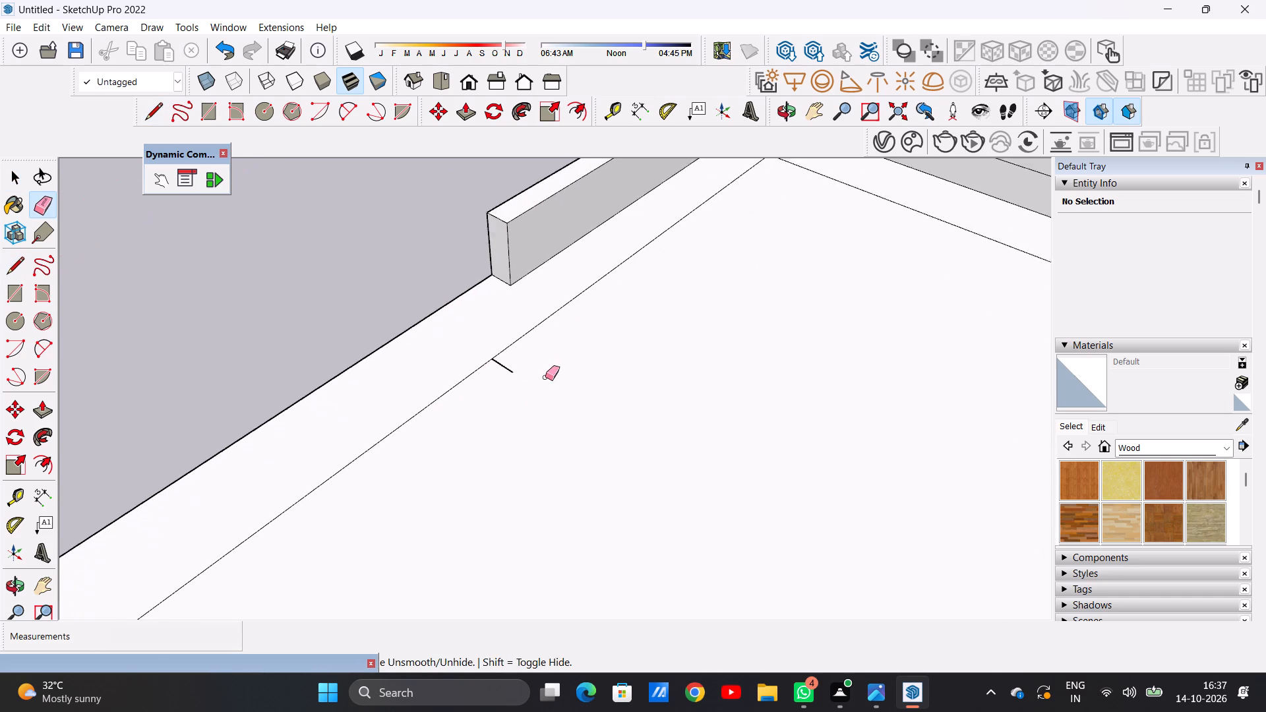
{"action": "scroll", "coordinate": [545, 377], "scroll_direction": "up", "scroll_amount": 2}
{"action": "scroll", "coordinate": [545, 376], "scroll_direction": "down", "scroll_amount": 1}
{"action": "scroll", "coordinate": [547, 374], "scroll_direction": "up", "scroll_amount": 4}
{"action": "left_click_drag", "start_coordinate": [444, 368], "coordinate": [491, 350]}
{"action": "key", "text": "space"}
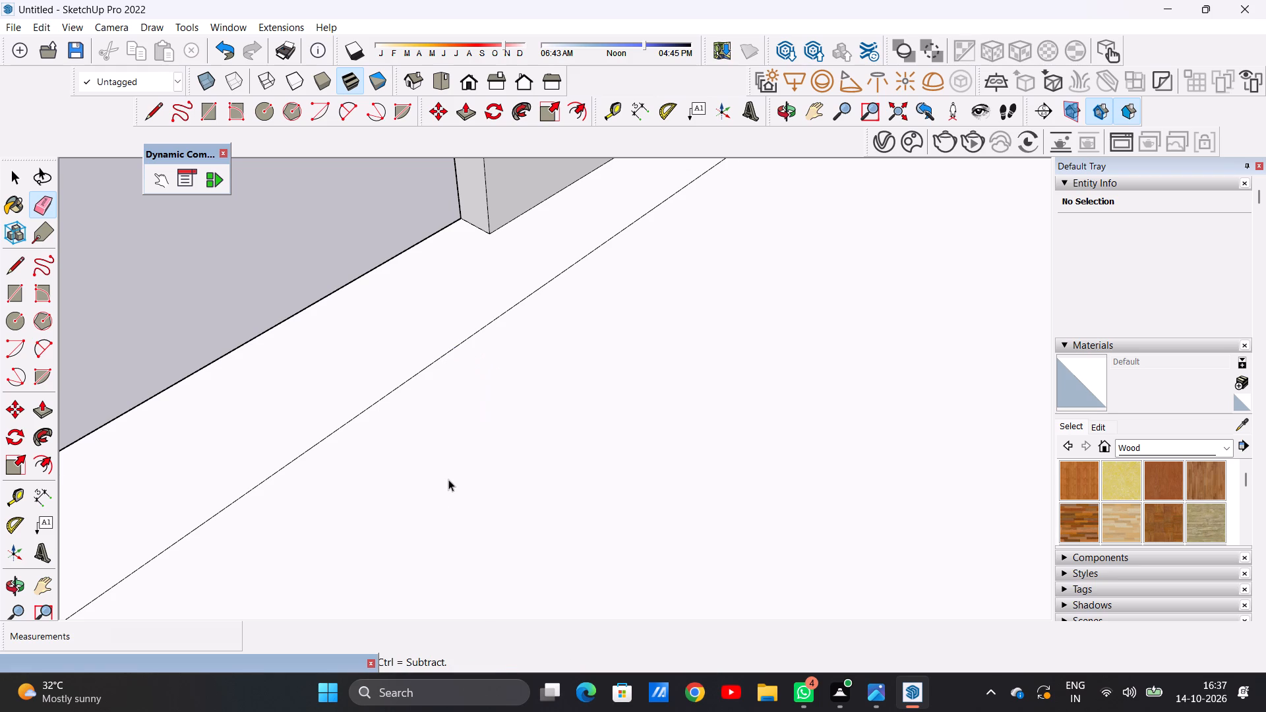
Draw a line about 1' 1" long from the front parapet end's inner base corner to the roof inset's front edge.
{"action": "scroll", "coordinate": [451, 494], "scroll_direction": "down", "scroll_amount": 20}
{"action": "scroll", "coordinate": [451, 494], "scroll_direction": "down", "scroll_amount": 11}
{"action": "middle_click_drag", "start_coordinate": [324, 462], "coordinate": [670, 446]}
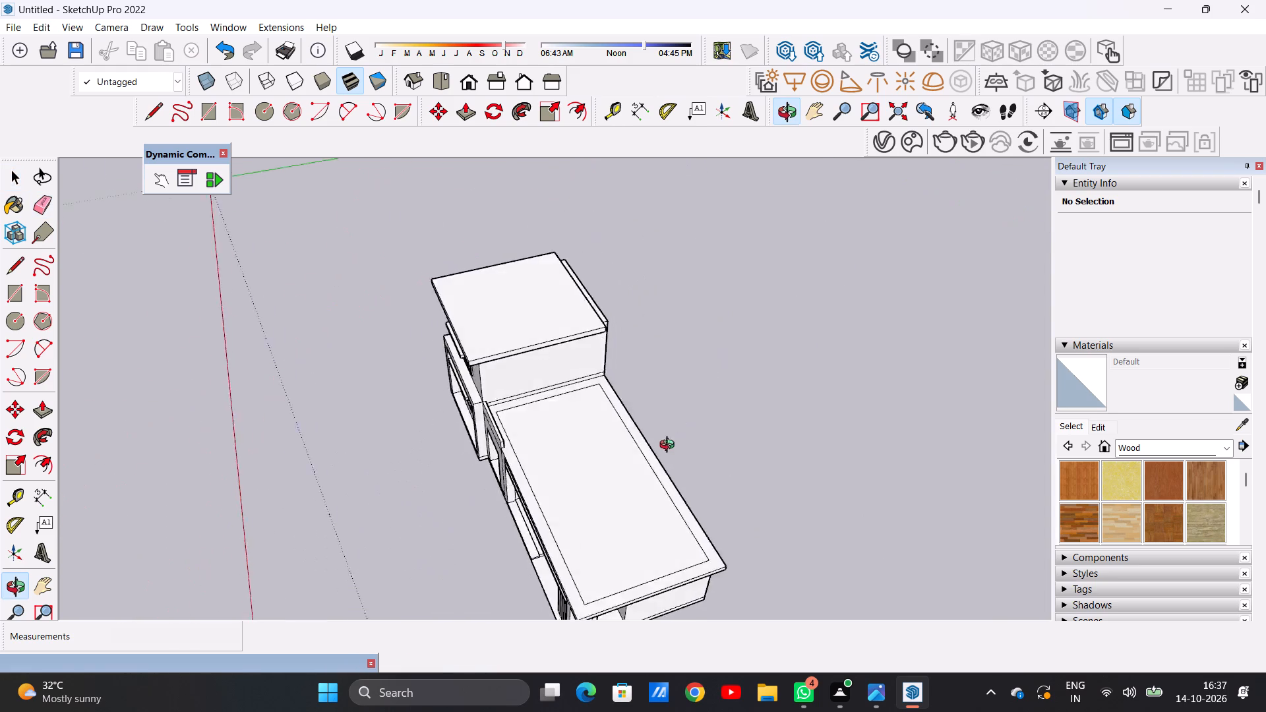
{"action": "middle_click_drag", "start_coordinate": [670, 446], "coordinate": [744, 424]}
{"action": "scroll", "coordinate": [744, 421], "scroll_direction": "up", "scroll_amount": 1}
{"action": "scroll", "coordinate": [737, 419], "scroll_direction": "down", "scroll_amount": 4}
{"action": "middle_click_drag", "start_coordinate": [539, 468], "coordinate": [740, 450]}
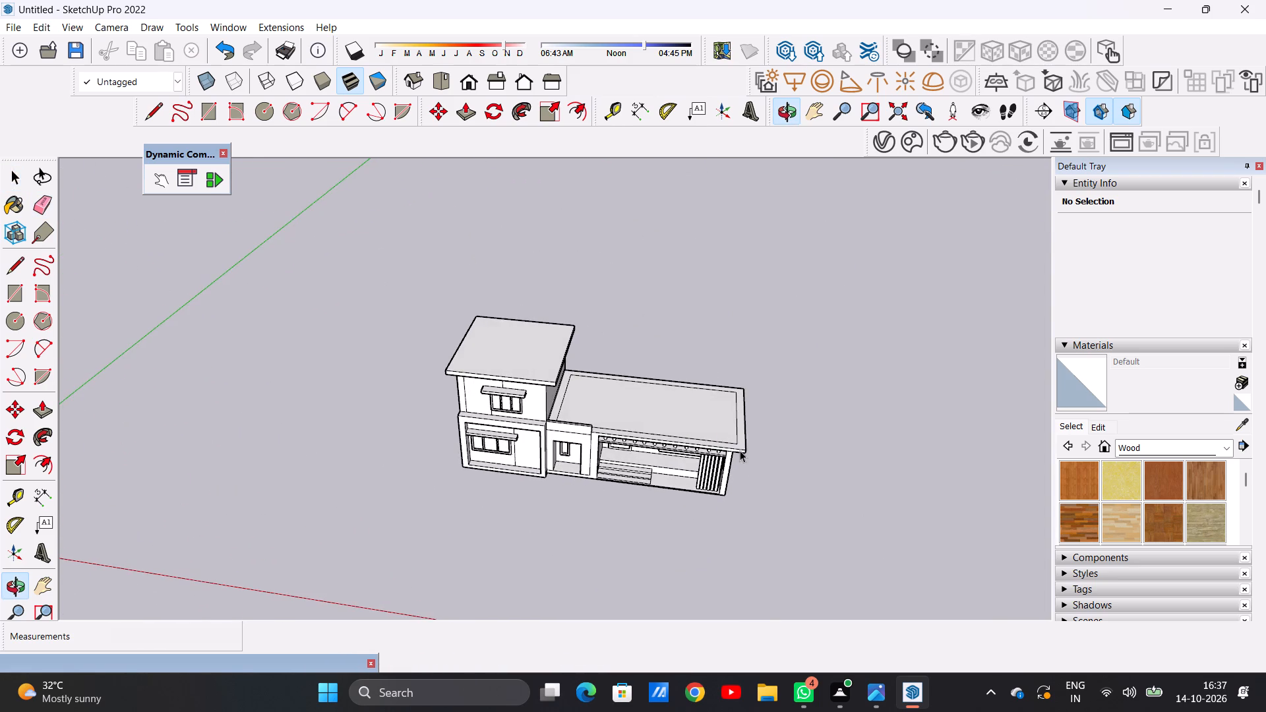
{"action": "scroll", "coordinate": [740, 450], "scroll_direction": "up", "scroll_amount": 7}
{"action": "middle_click_drag", "start_coordinate": [538, 388], "coordinate": [481, 547]}
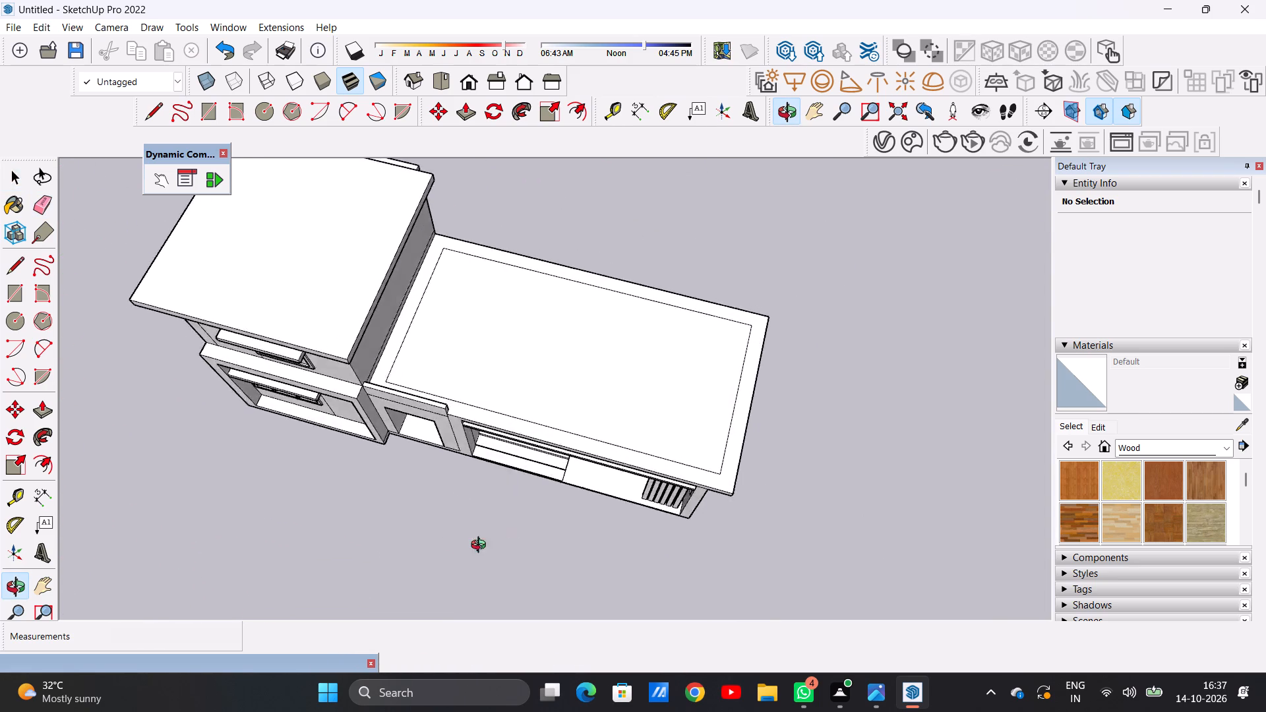
{"action": "middle_click_drag", "start_coordinate": [481, 547], "coordinate": [115, 452]}
{"action": "scroll", "coordinate": [555, 326], "scroll_direction": "up", "scroll_amount": 5}
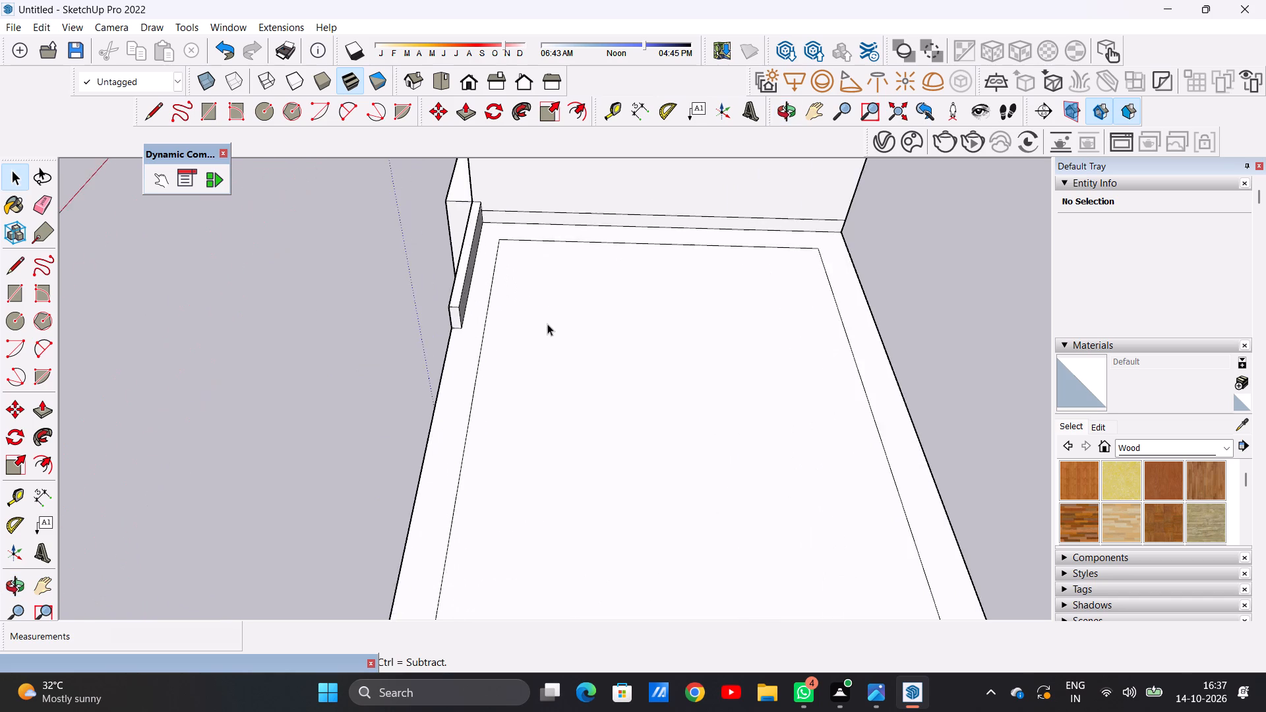
{"action": "scroll", "coordinate": [547, 324], "scroll_direction": "up", "scroll_amount": 9}
{"action": "key", "text": "l"}
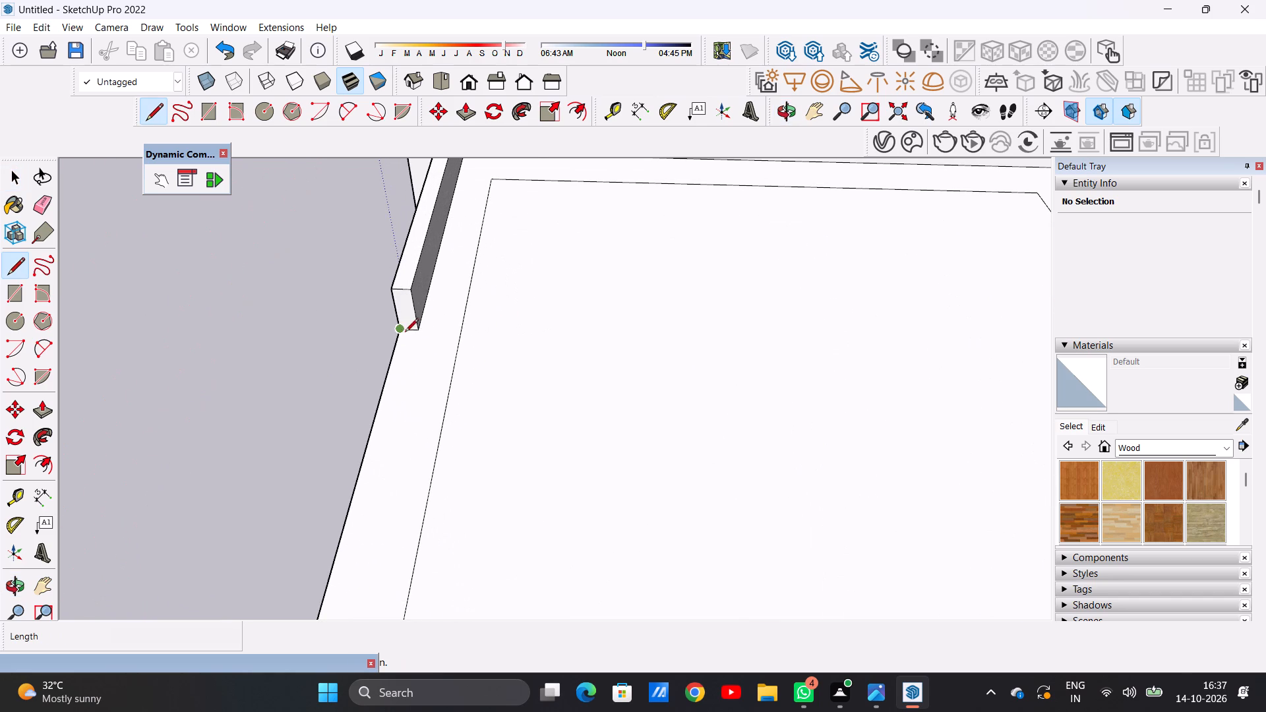
{"action": "scroll", "coordinate": [402, 334], "scroll_direction": "up", "scroll_amount": 6}
{"action": "scroll", "coordinate": [402, 334], "scroll_direction": "down", "scroll_amount": 1}
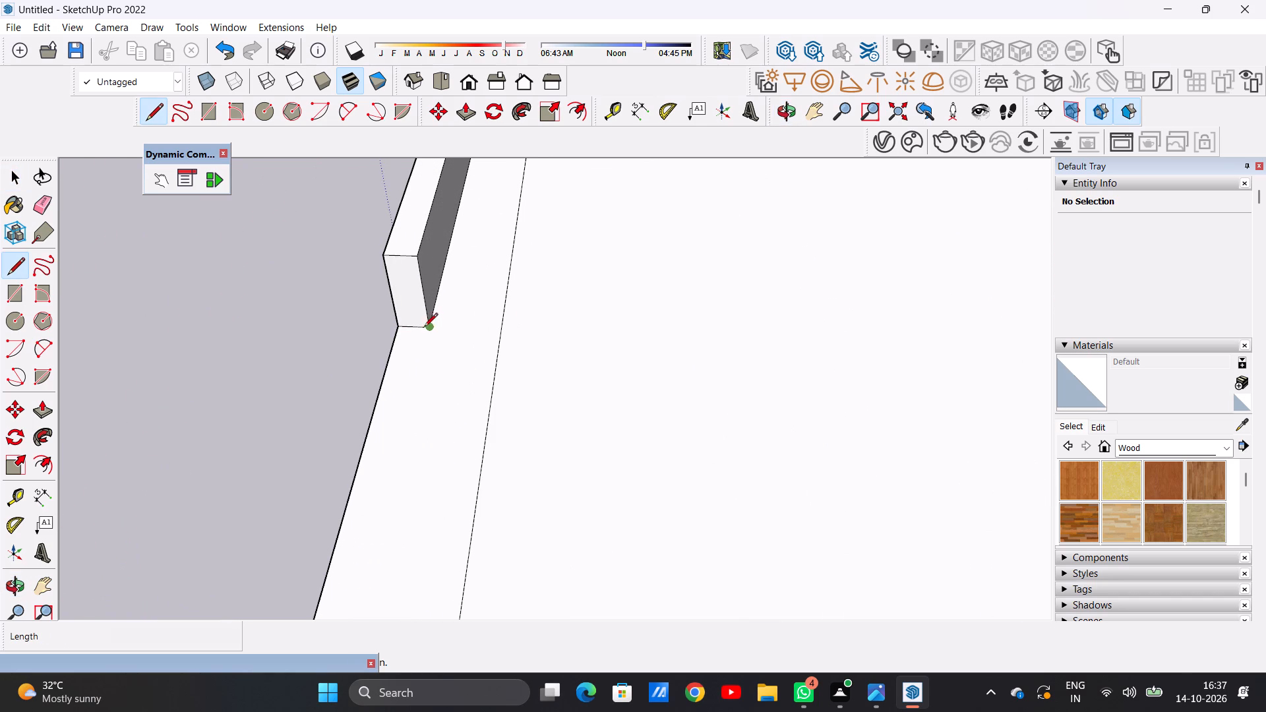
{"action": "left_click", "coordinate": [427, 328]}
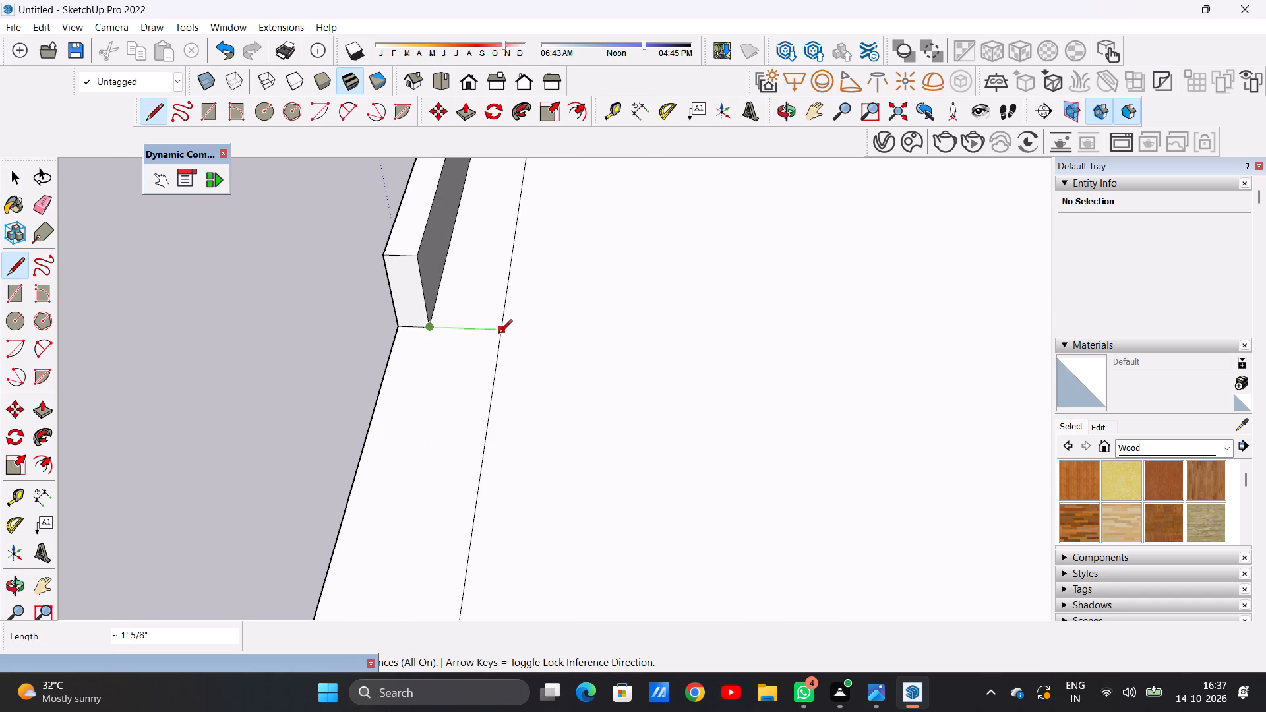
{"action": "left_click", "coordinate": [498, 334]}
{"action": "key", "text": "space"}
Examine the inset outline along the lower wing's roof from its far end, the front and above.
{"action": "scroll", "coordinate": [546, 402], "scroll_direction": "down", "scroll_amount": 10}
{"action": "scroll", "coordinate": [523, 386], "scroll_direction": "up", "scroll_amount": 8}
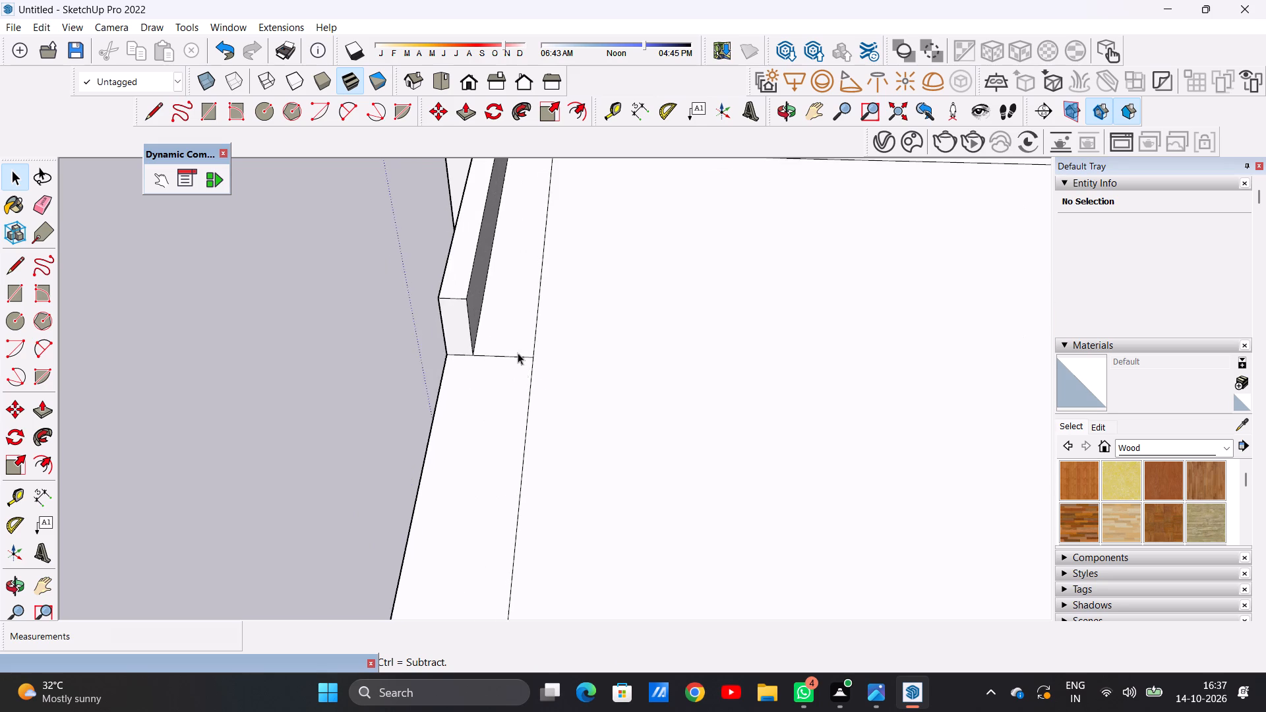
{"action": "scroll", "coordinate": [518, 353], "scroll_direction": "up", "scroll_amount": 17}
{"action": "scroll", "coordinate": [514, 390], "scroll_direction": "down", "scroll_amount": 20}
{"action": "scroll", "coordinate": [514, 390], "scroll_direction": "down", "scroll_amount": 3}
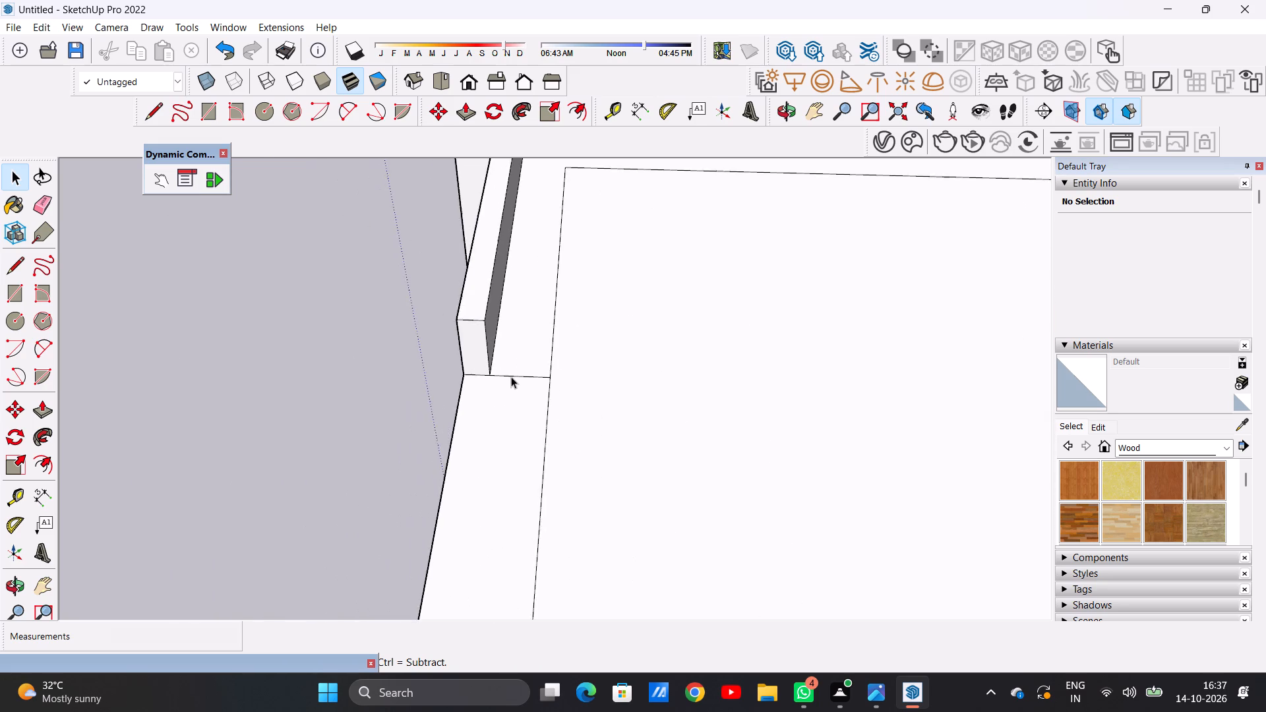
{"action": "scroll", "coordinate": [511, 376], "scroll_direction": "down", "scroll_amount": 20}
{"action": "scroll", "coordinate": [511, 376], "scroll_direction": "down", "scroll_amount": 1}
{"action": "scroll", "coordinate": [523, 475], "scroll_direction": "up", "scroll_amount": 16}
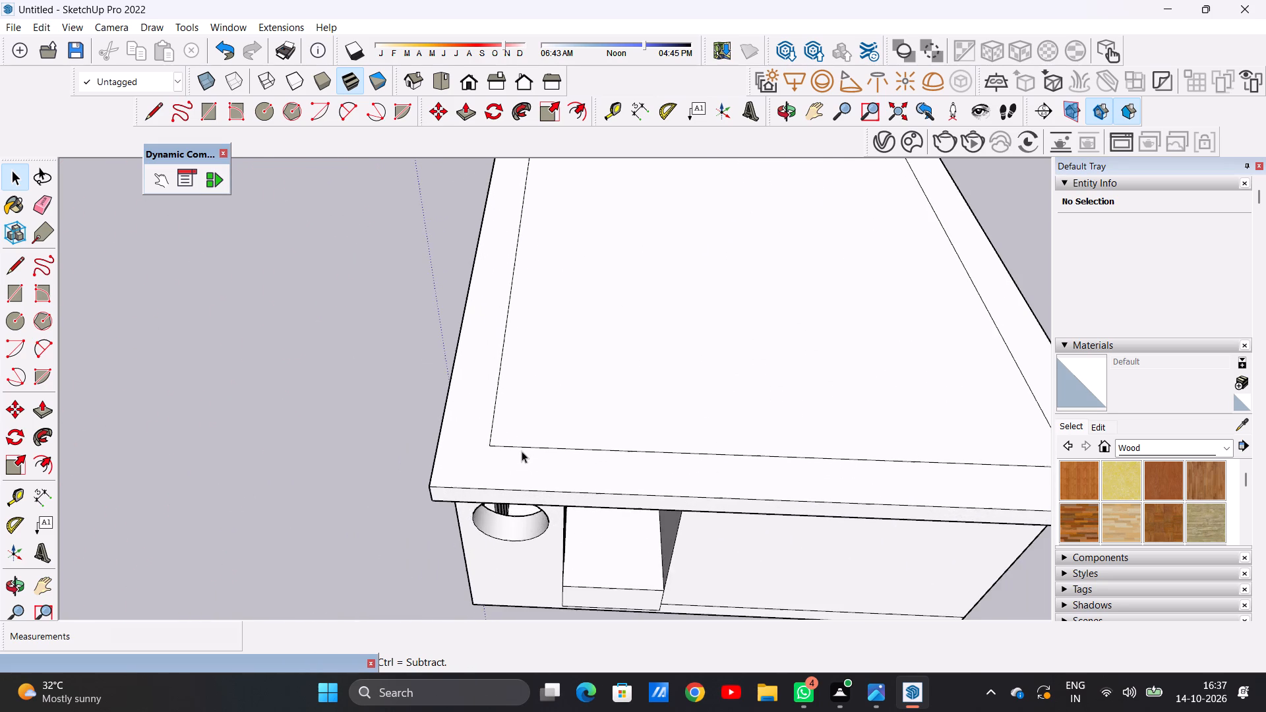
{"action": "scroll", "coordinate": [483, 460], "scroll_direction": "down", "scroll_amount": 15}
{"action": "middle_click_drag", "start_coordinate": [475, 403], "coordinate": [558, 415]}
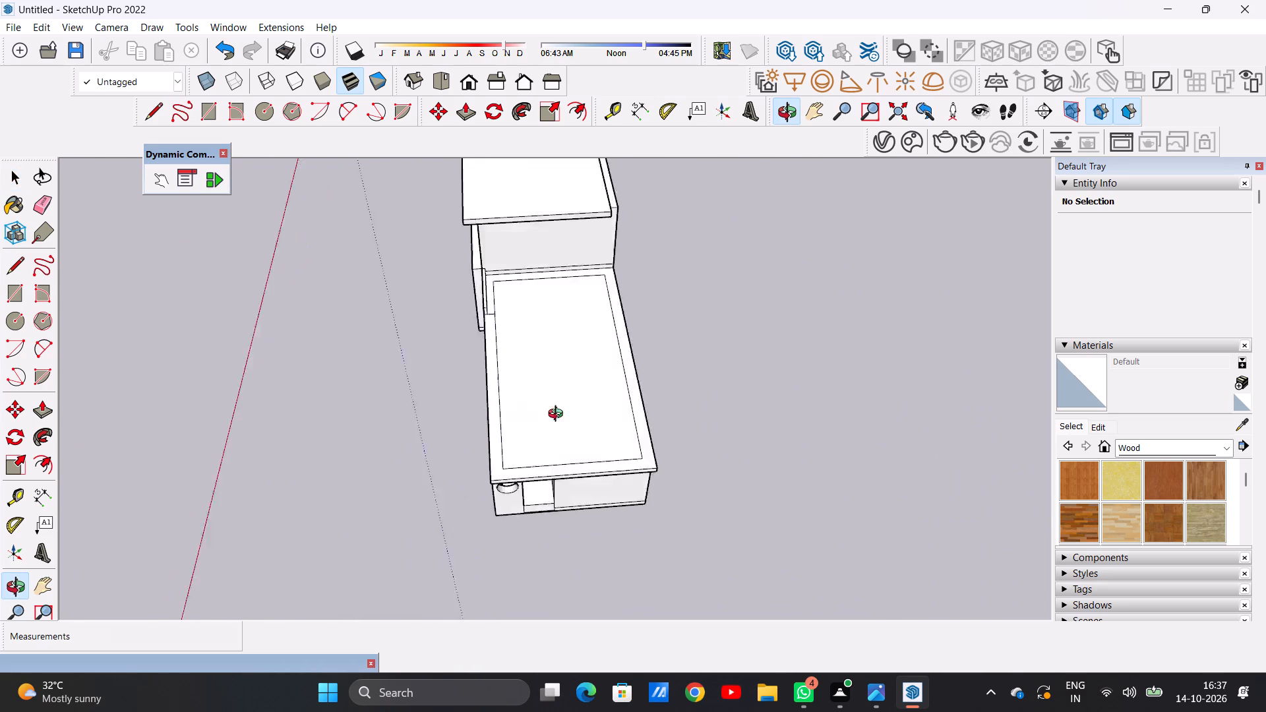
{"action": "middle_click_drag", "start_coordinate": [558, 415], "coordinate": [714, 404]}
{"action": "middle_click_drag", "start_coordinate": [485, 374], "coordinate": [721, 469]}
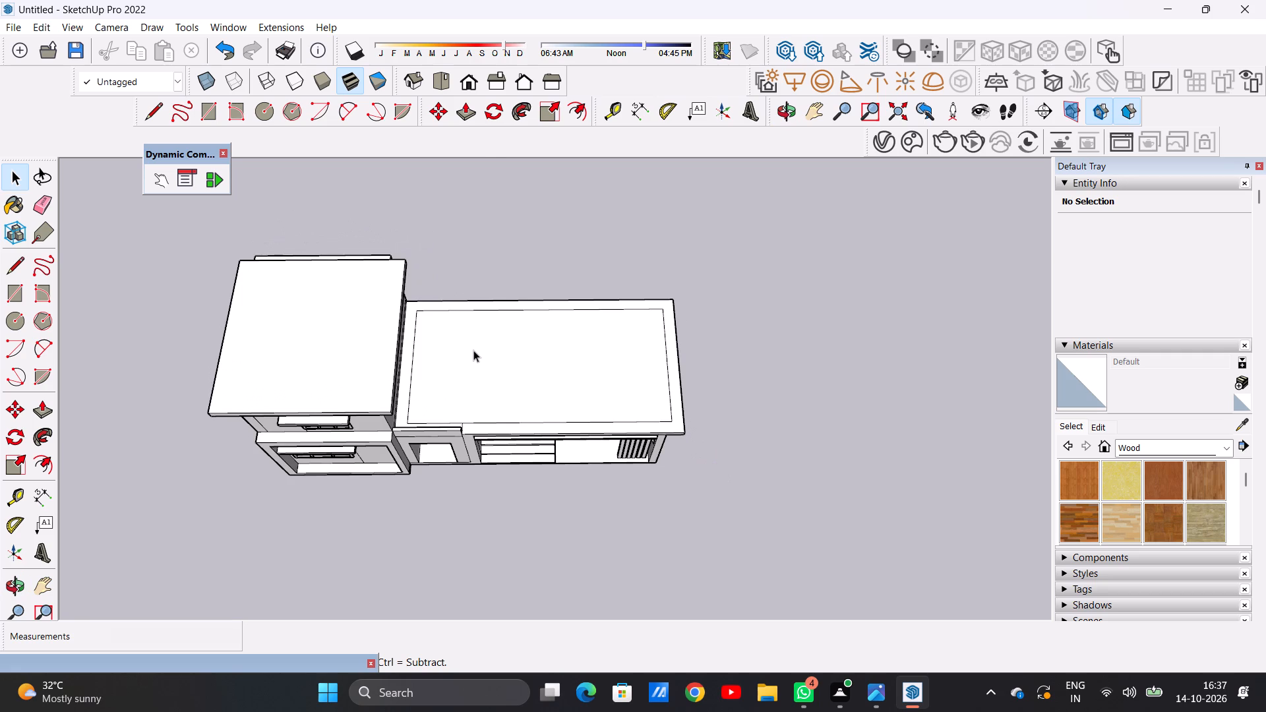
{"action": "scroll", "coordinate": [473, 348], "scroll_direction": "up", "scroll_amount": 2}
{"action": "key", "text": "r"}
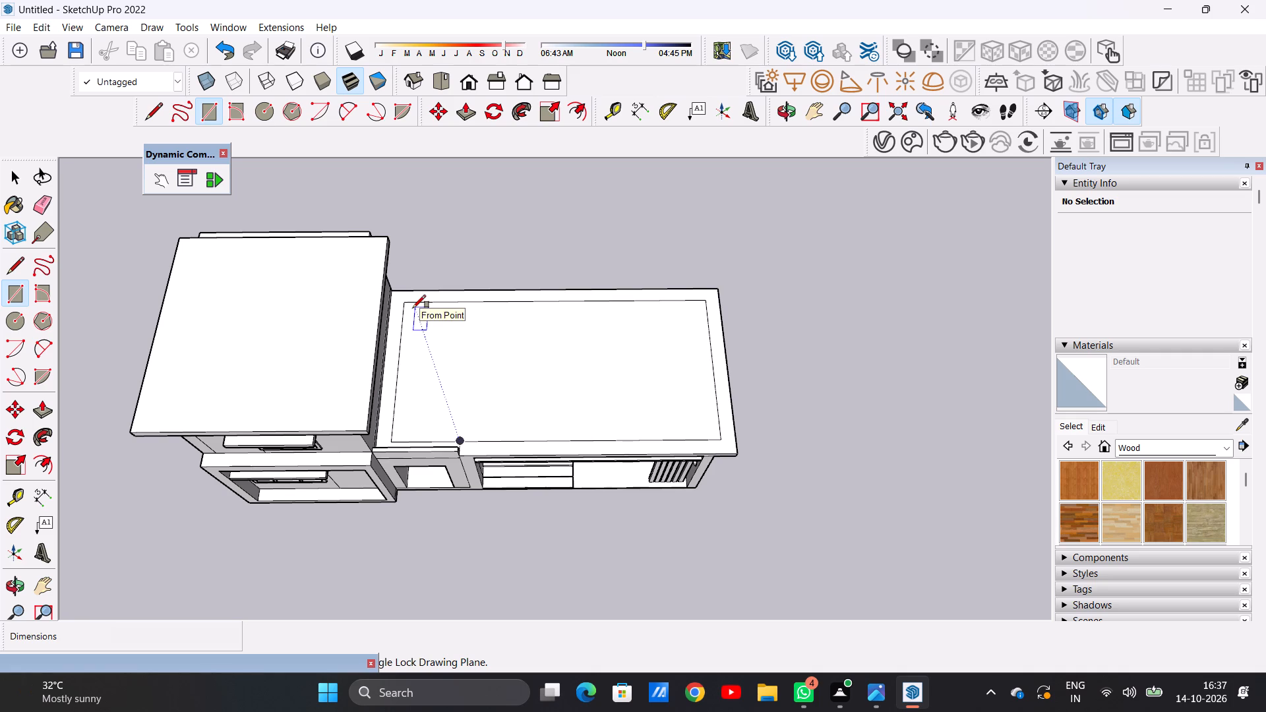
{"action": "key", "text": "space"}
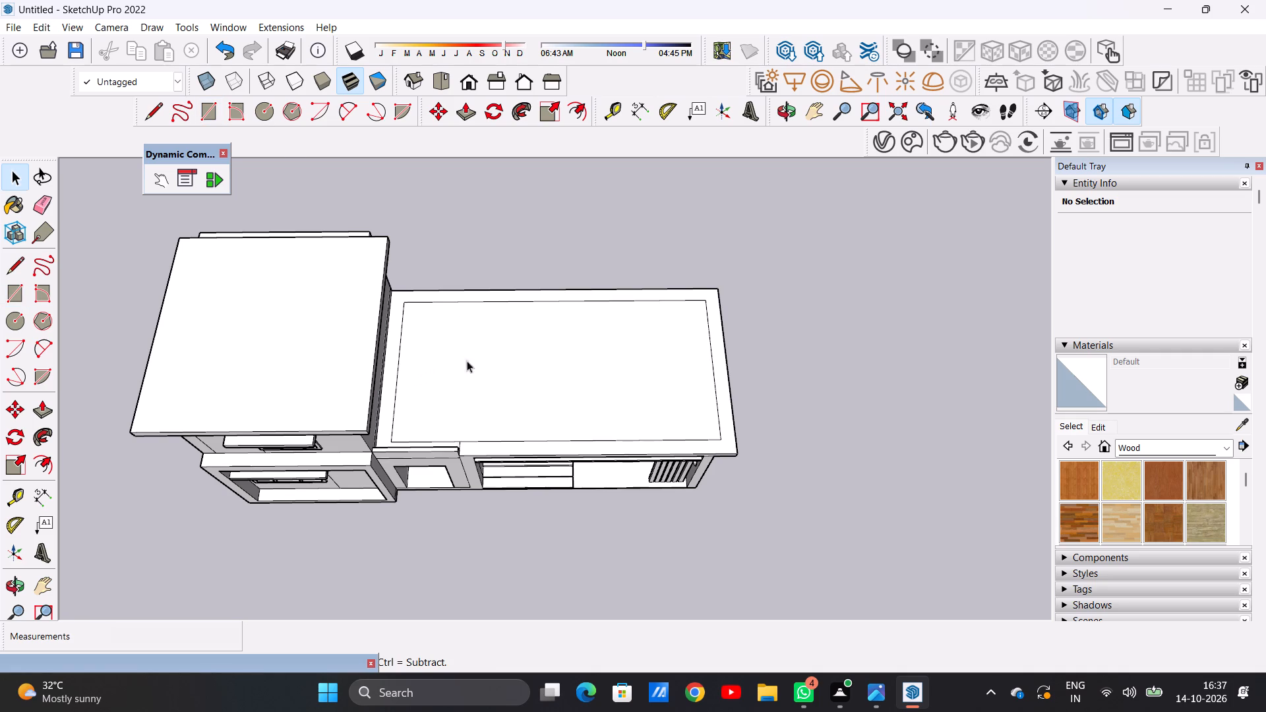
Draw a line extending the roof inset's rear edge from its corner to the upper storey's side wall.
{"action": "middle_click_drag", "start_coordinate": [506, 365], "coordinate": [416, 293]}
{"action": "scroll", "coordinate": [440, 289], "scroll_direction": "up", "scroll_amount": 6}
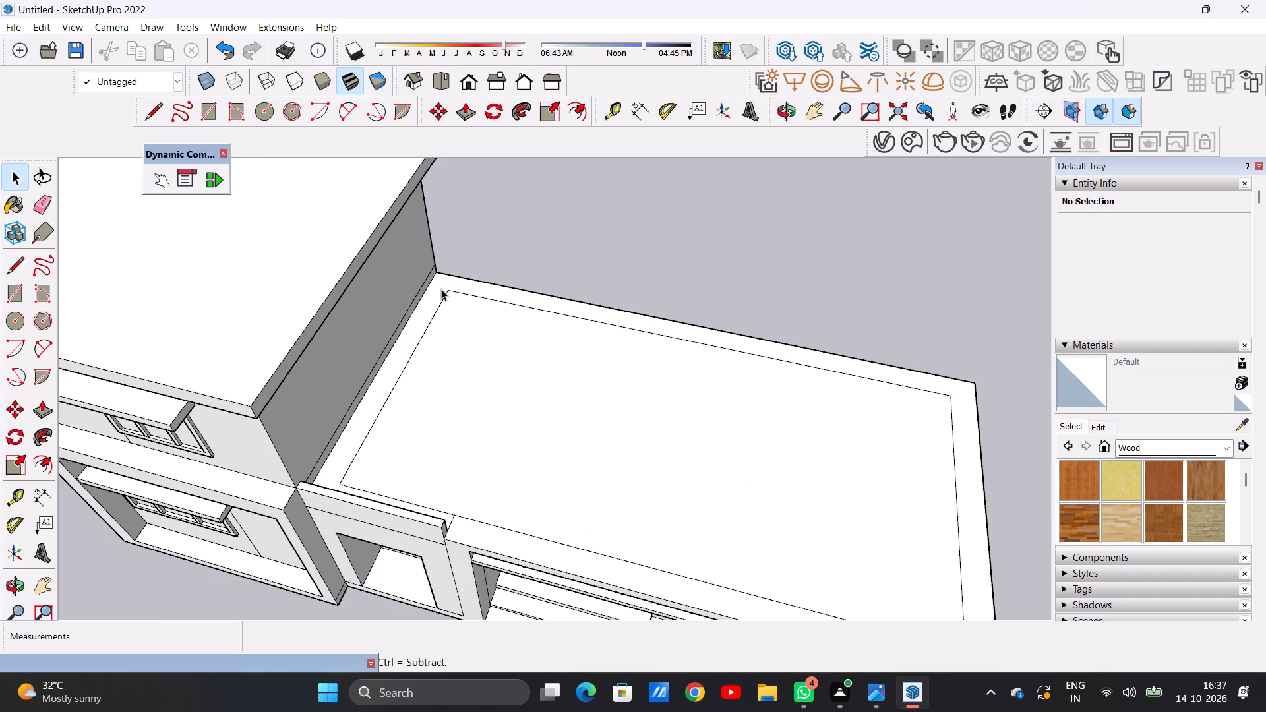
{"action": "key", "text": "l"}
{"action": "scroll", "coordinate": [444, 285], "scroll_direction": "up", "scroll_amount": 7}
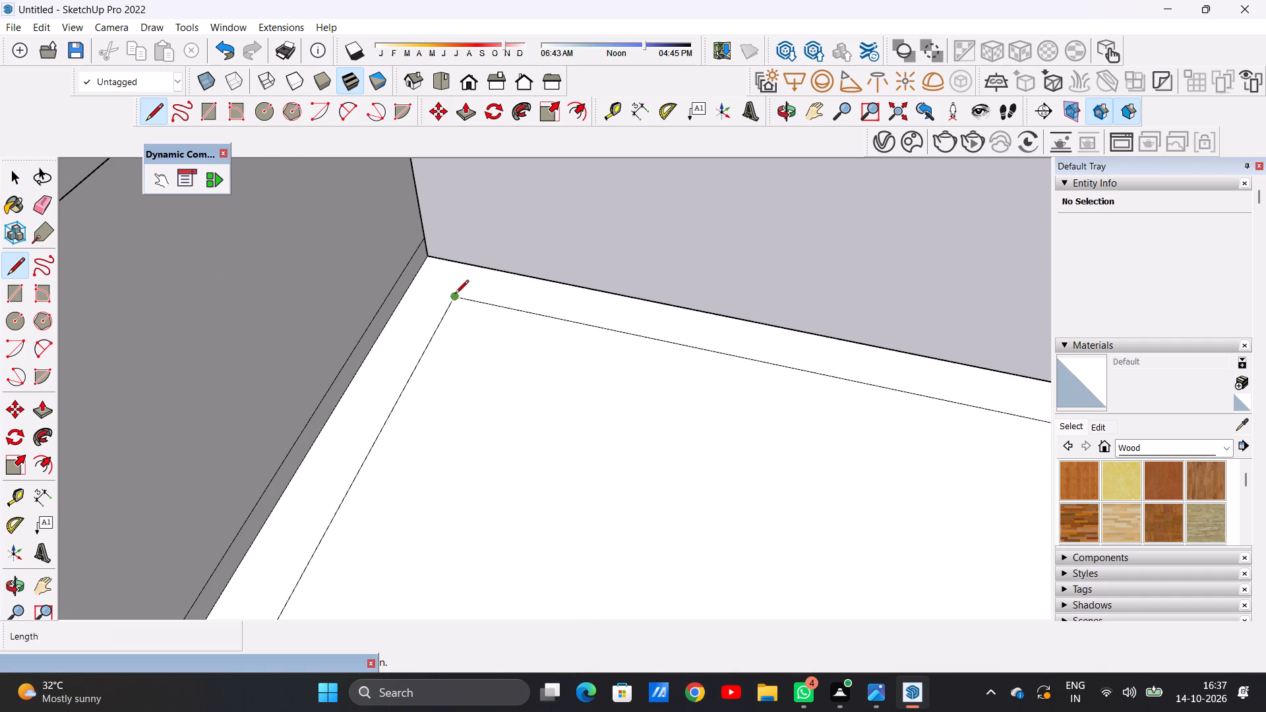
{"action": "left_click", "coordinate": [455, 295]}
{"action": "left_click", "coordinate": [409, 287]}
{"action": "key", "text": "space"}
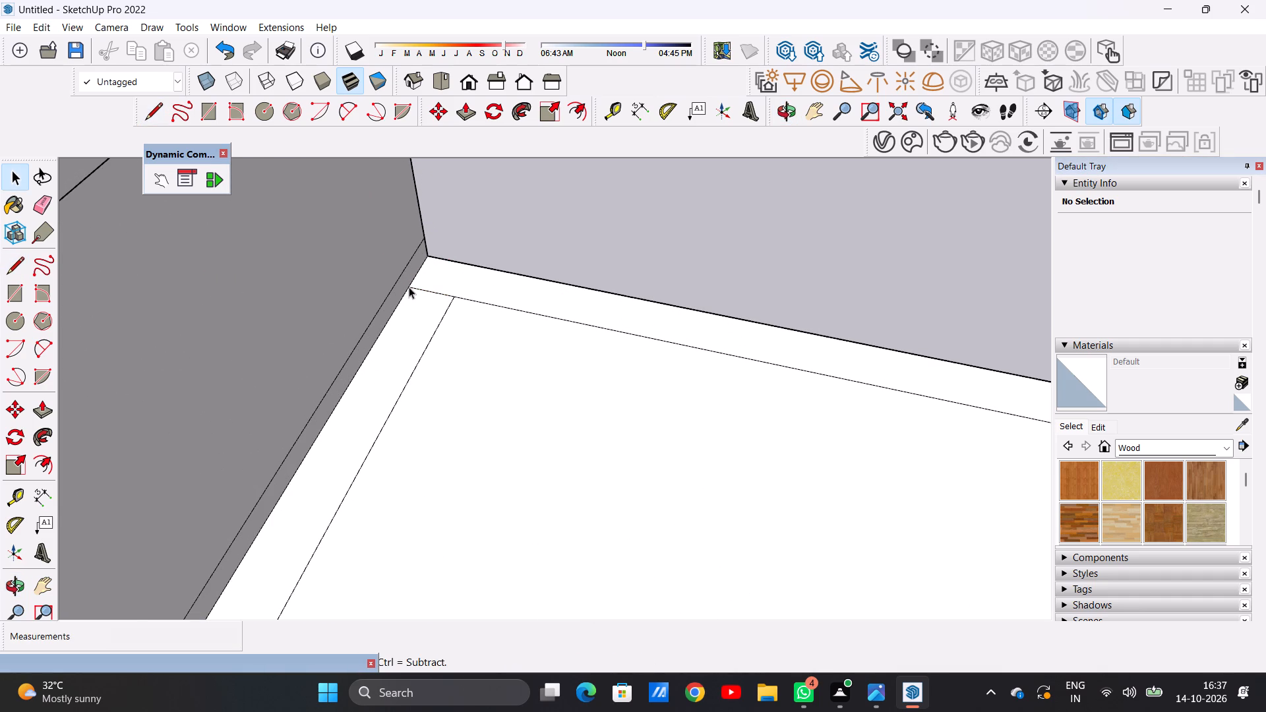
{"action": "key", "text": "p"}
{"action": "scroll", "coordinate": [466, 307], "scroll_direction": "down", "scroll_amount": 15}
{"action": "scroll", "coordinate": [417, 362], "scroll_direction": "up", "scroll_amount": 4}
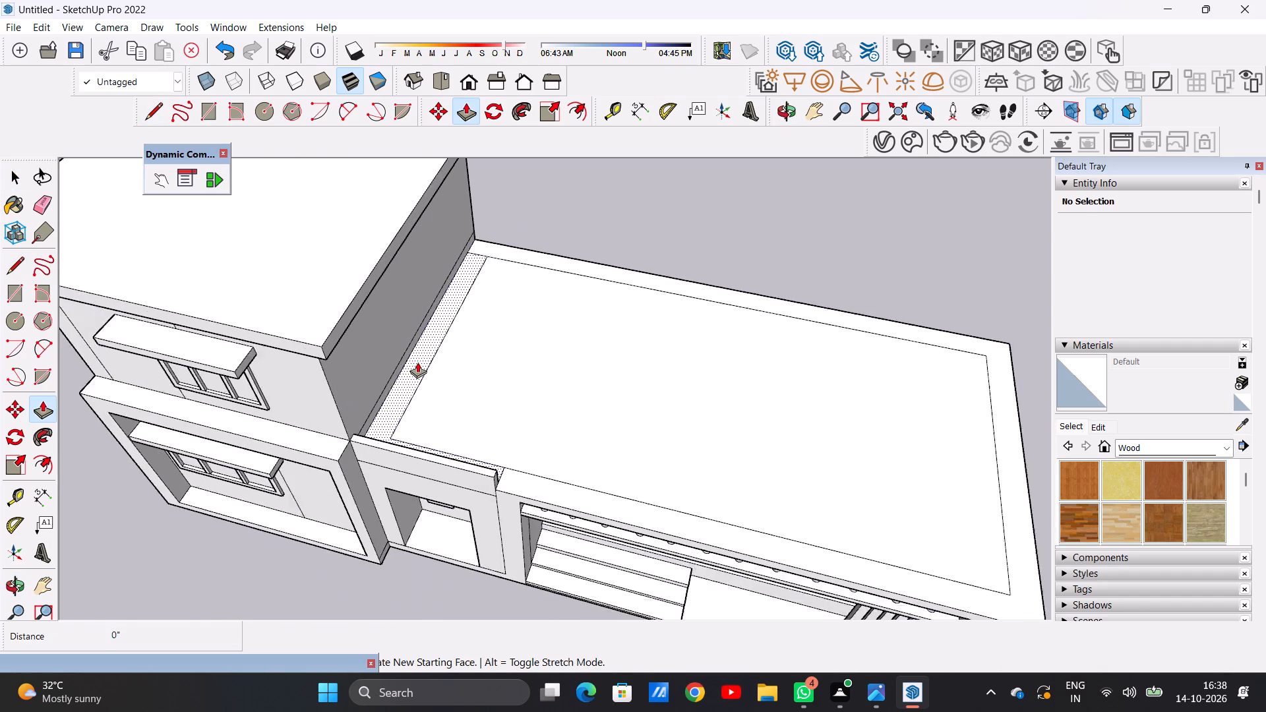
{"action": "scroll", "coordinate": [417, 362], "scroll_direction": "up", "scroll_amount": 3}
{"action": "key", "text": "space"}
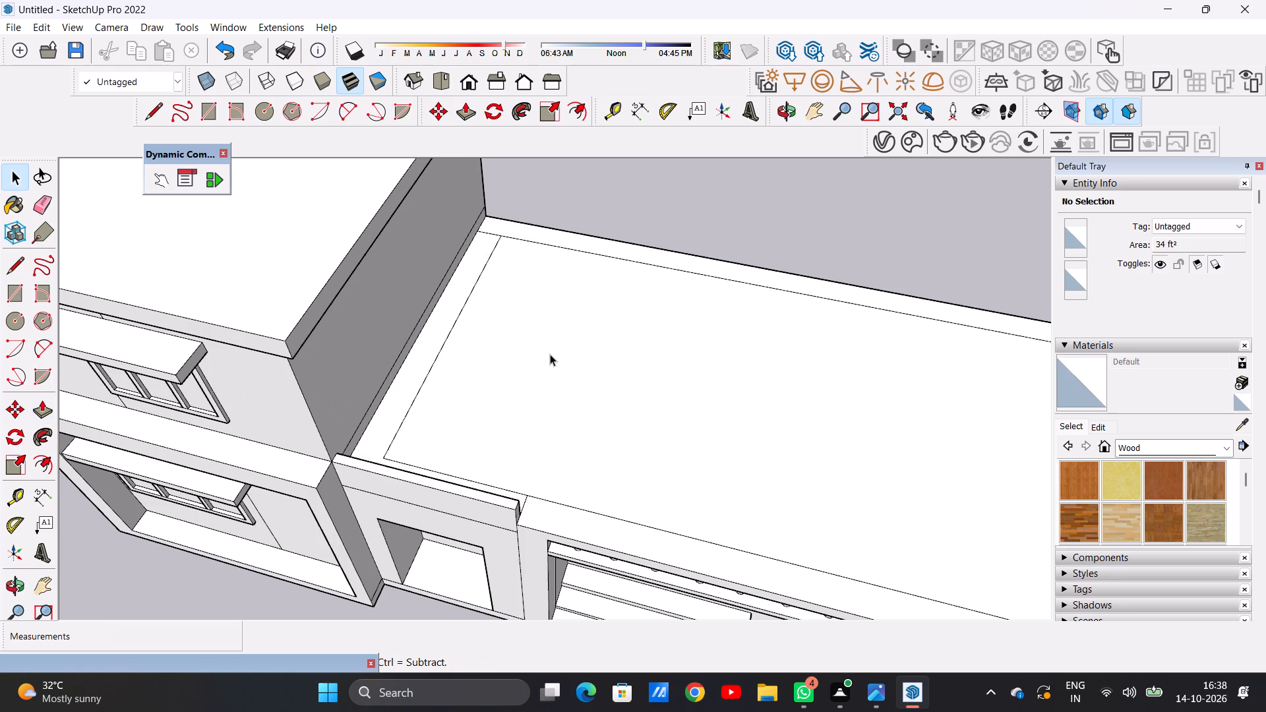
Draw a line about 1' 1" long extending the inset edge beside the upper storey from its front corner to the parapet.
{"action": "scroll", "coordinate": [532, 349], "scroll_direction": "up", "scroll_amount": 3}
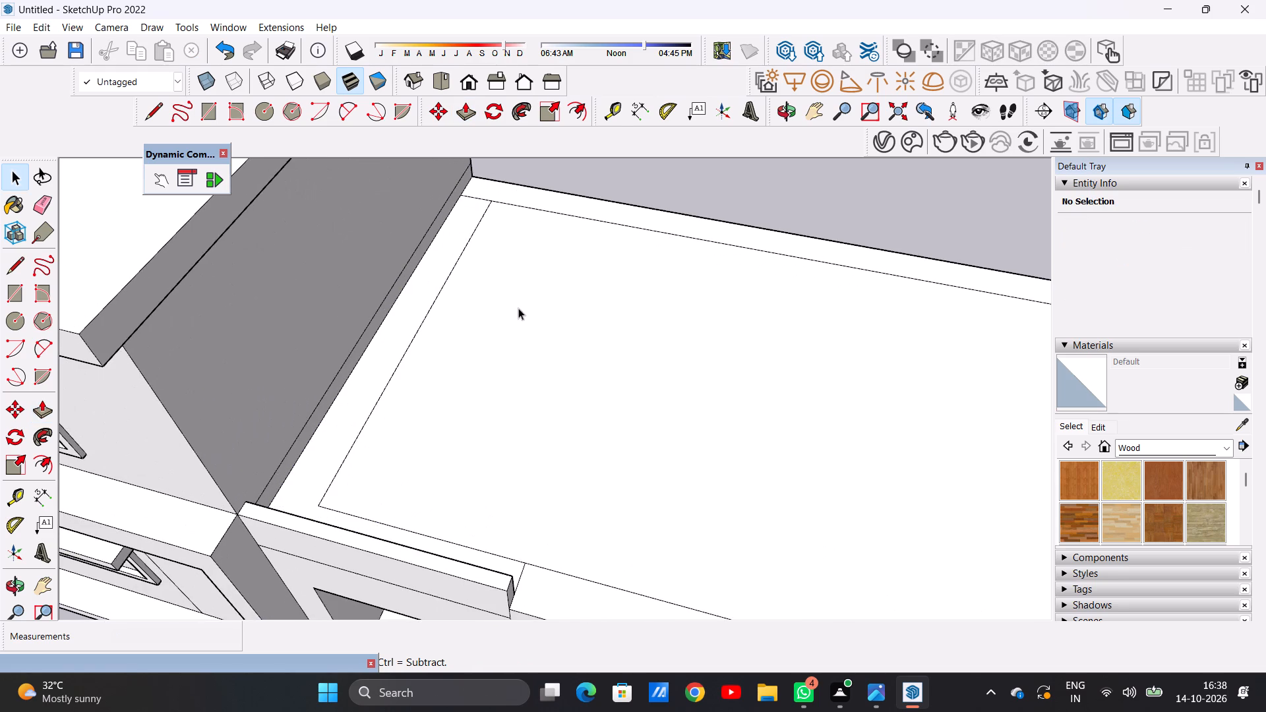
{"action": "scroll", "coordinate": [518, 308], "scroll_direction": "down", "scroll_amount": 5}
{"action": "middle_click_drag", "start_coordinate": [592, 363], "coordinate": [384, 366]}
{"action": "scroll", "coordinate": [426, 341], "scroll_direction": "up", "scroll_amount": 3}
{"action": "scroll", "coordinate": [426, 341], "scroll_direction": "down", "scroll_amount": 1}
{"action": "scroll", "coordinate": [426, 341], "scroll_direction": "up", "scroll_amount": 5}
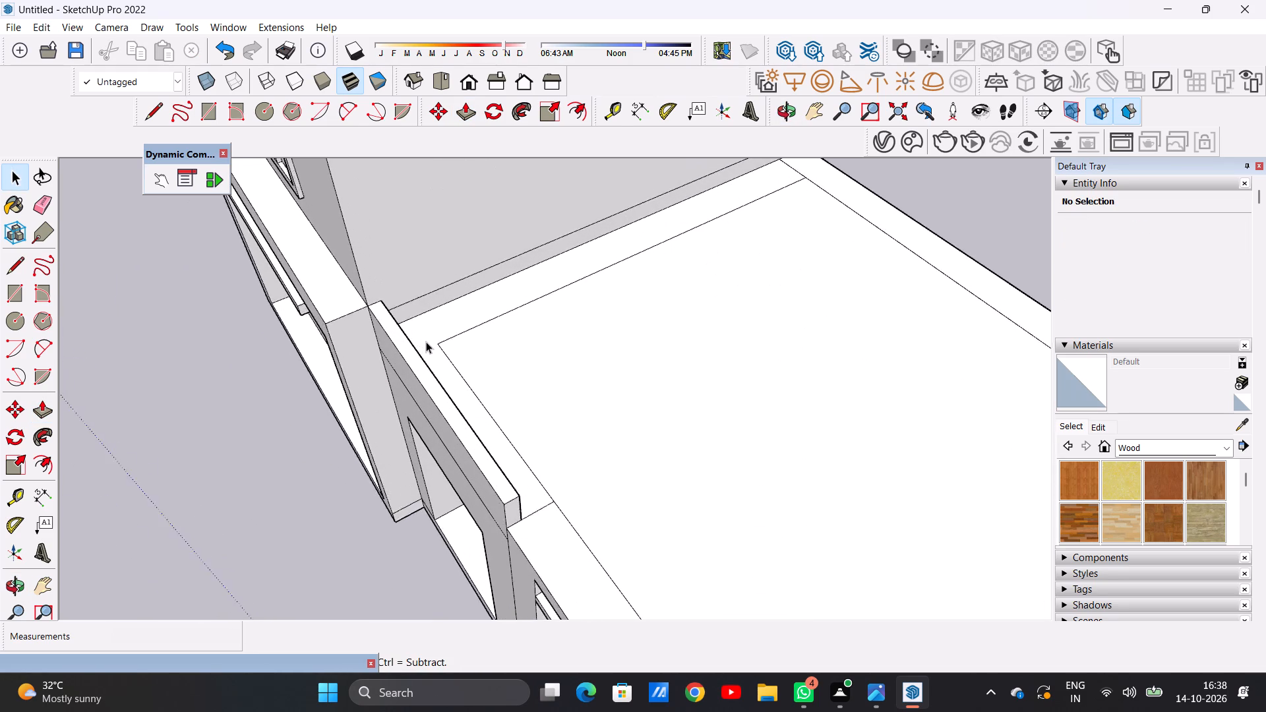
{"action": "scroll", "coordinate": [426, 341], "scroll_direction": "up", "scroll_amount": 4}
{"action": "key", "text": "l"}
{"action": "scroll", "coordinate": [456, 342], "scroll_direction": "up", "scroll_amount": 7}
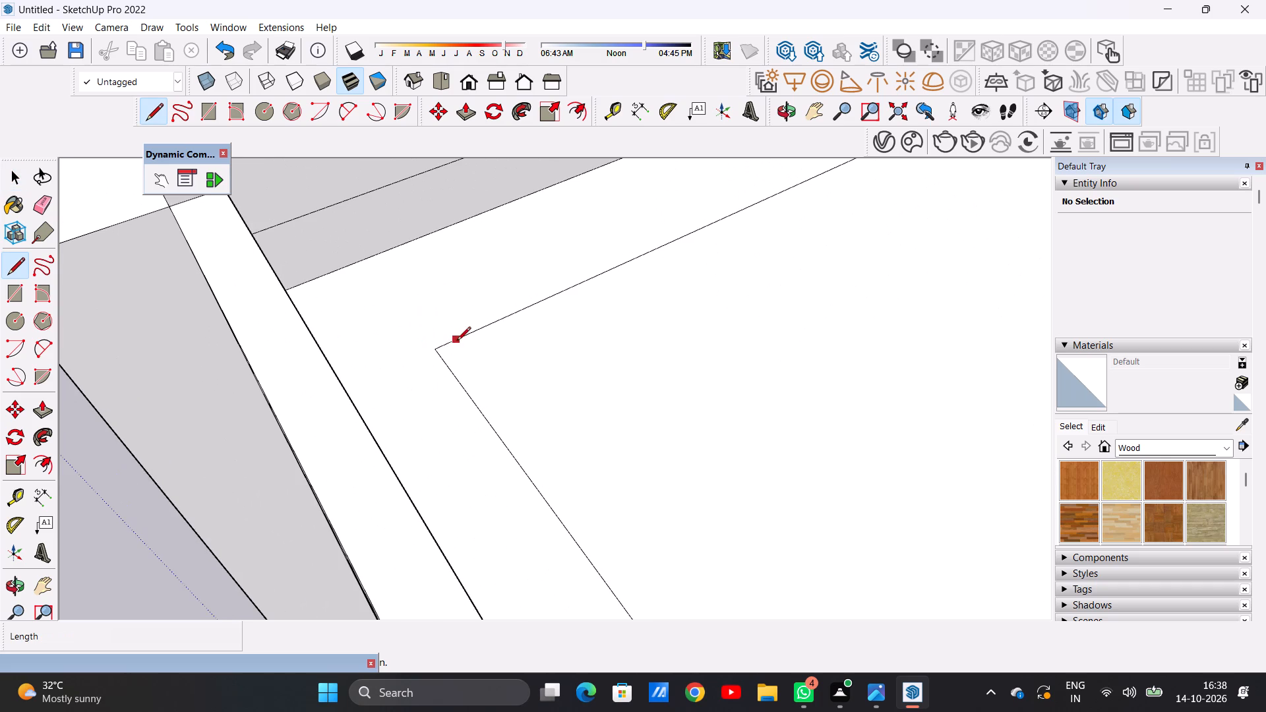
{"action": "left_click", "coordinate": [431, 347]}
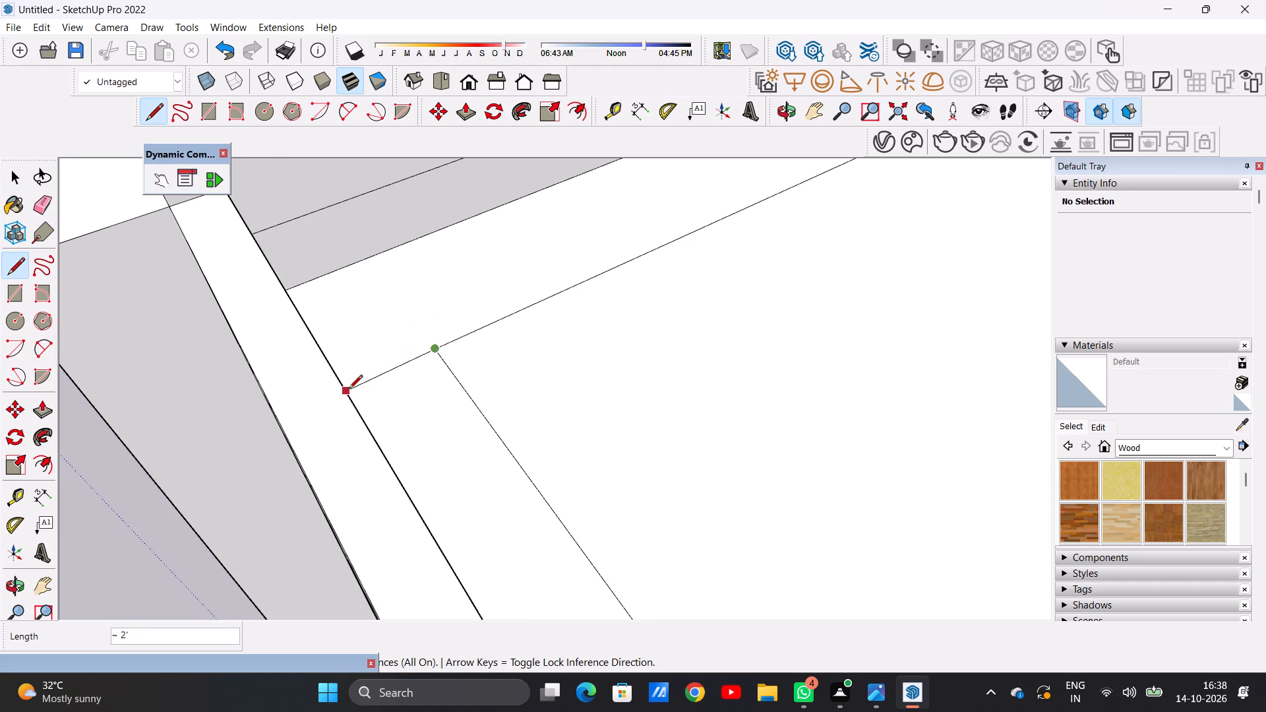
{"action": "middle_click_drag", "start_coordinate": [490, 389], "coordinate": [362, 332]}
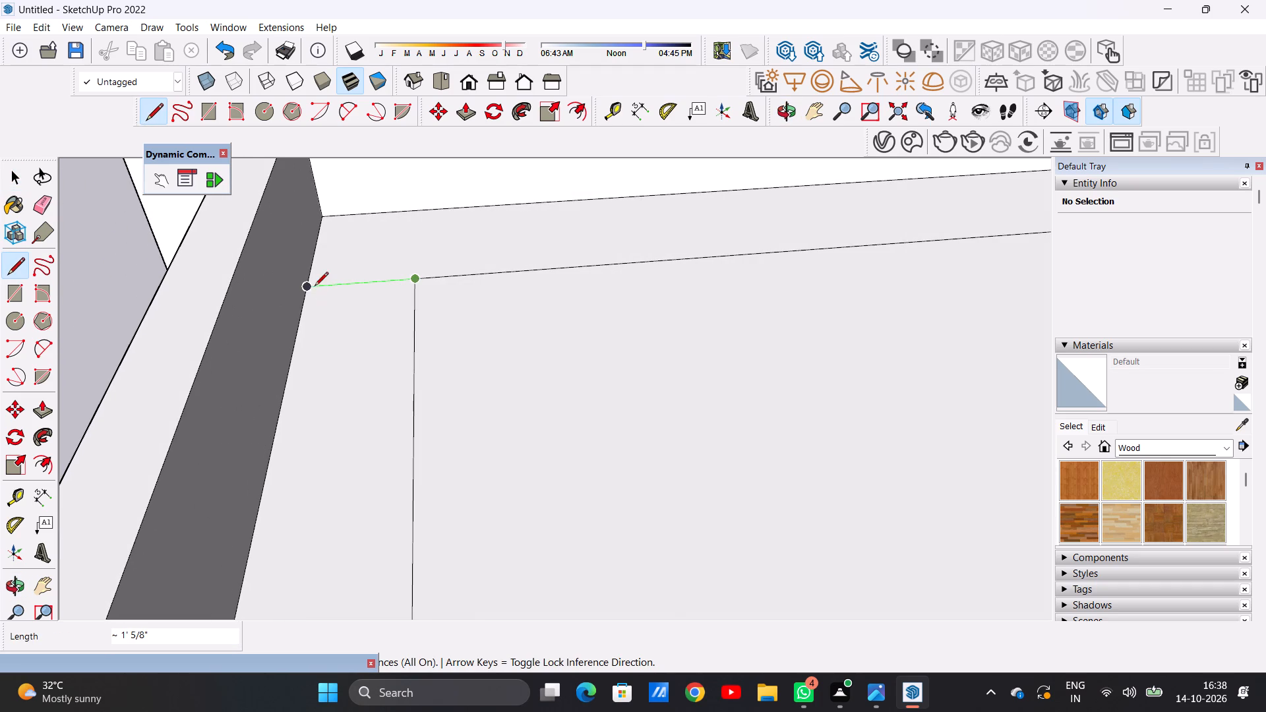
{"action": "left_click", "coordinate": [311, 284]}
{"action": "key", "text": "space"}
Erase the roof inset's edge that runs alongside the upper storey's side wall.
{"action": "type", "text": "E"}
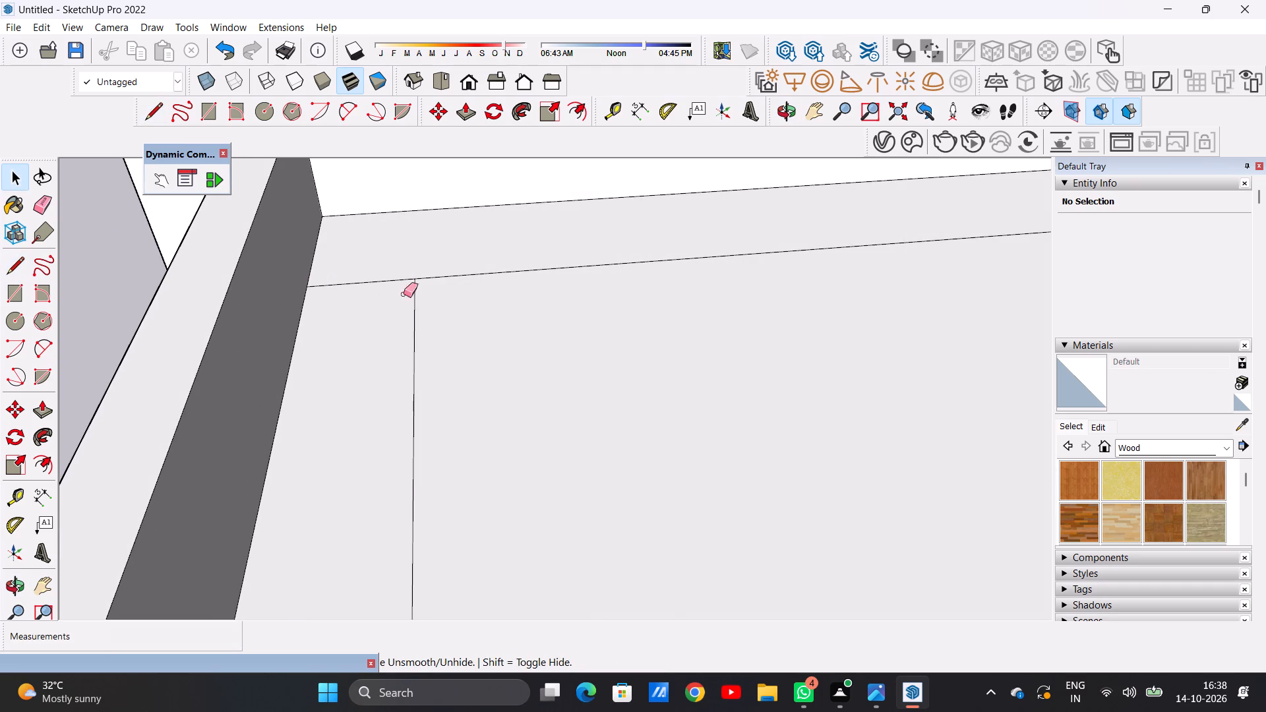
{"action": "left_click_drag", "start_coordinate": [560, 260], "coordinate": [560, 279]}
{"action": "key", "text": "space"}
Erase the horizontal line just above the base of the upper storey's side wall.
{"action": "scroll", "coordinate": [543, 430], "scroll_direction": "down", "scroll_amount": 7}
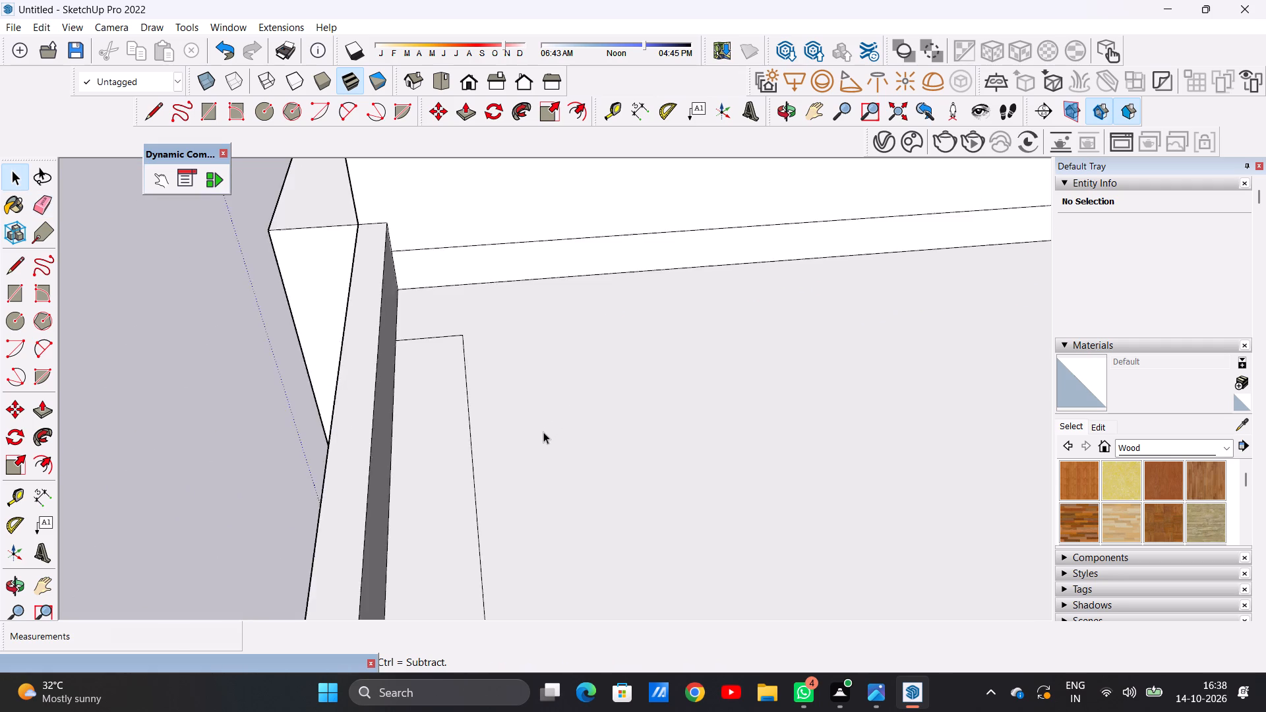
{"action": "scroll", "coordinate": [543, 432], "scroll_direction": "down", "scroll_amount": 13}
{"action": "middle_click_drag", "start_coordinate": [632, 423], "coordinate": [641, 388]}
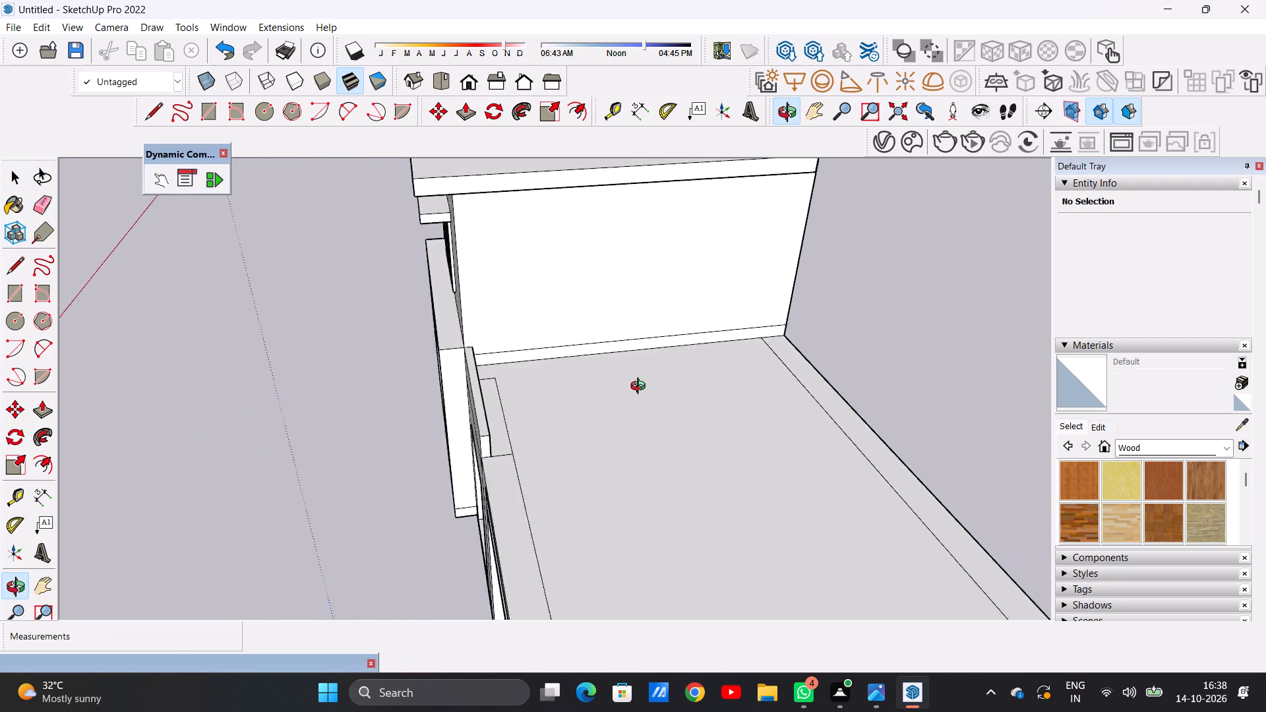
{"action": "middle_click_drag", "start_coordinate": [641, 388], "coordinate": [657, 388]}
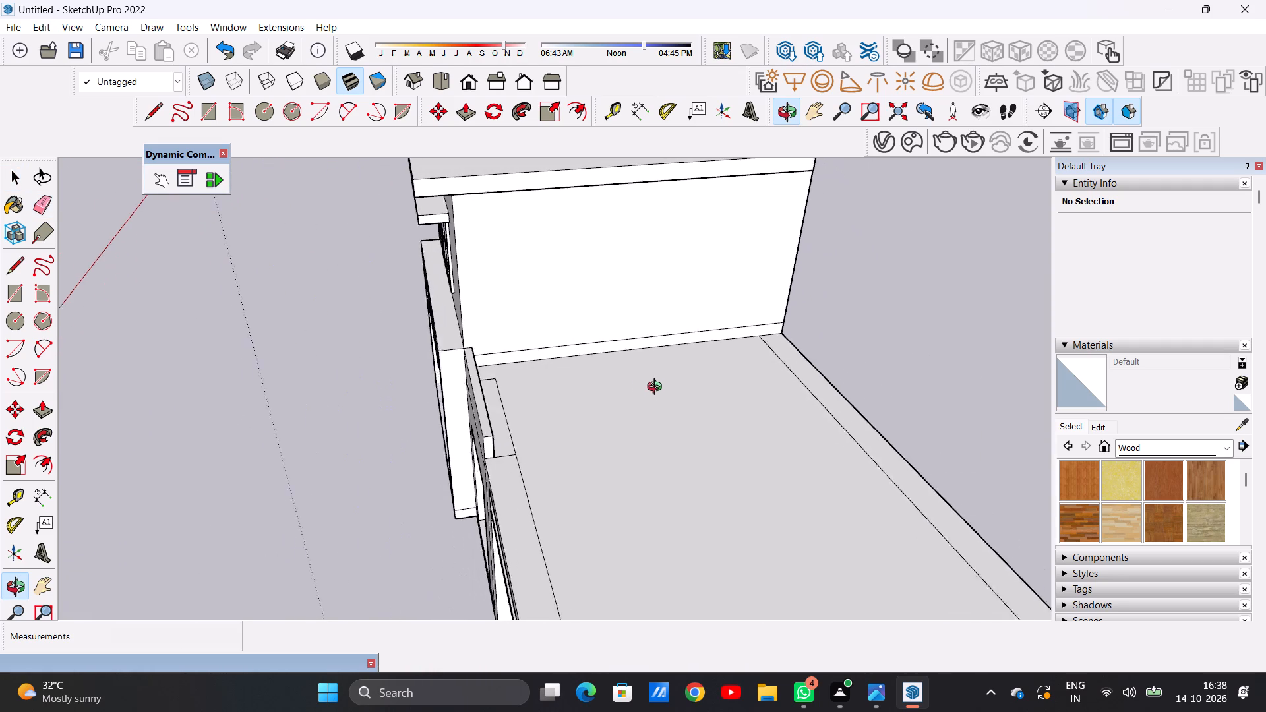
{"action": "middle_click_drag", "start_coordinate": [657, 388], "coordinate": [661, 386]}
{"action": "scroll", "coordinate": [641, 397], "scroll_direction": "down", "scroll_amount": 5}
{"action": "middle_click_drag", "start_coordinate": [644, 445], "coordinate": [659, 366]}
{"action": "scroll", "coordinate": [646, 384], "scroll_direction": "up", "scroll_amount": 6}
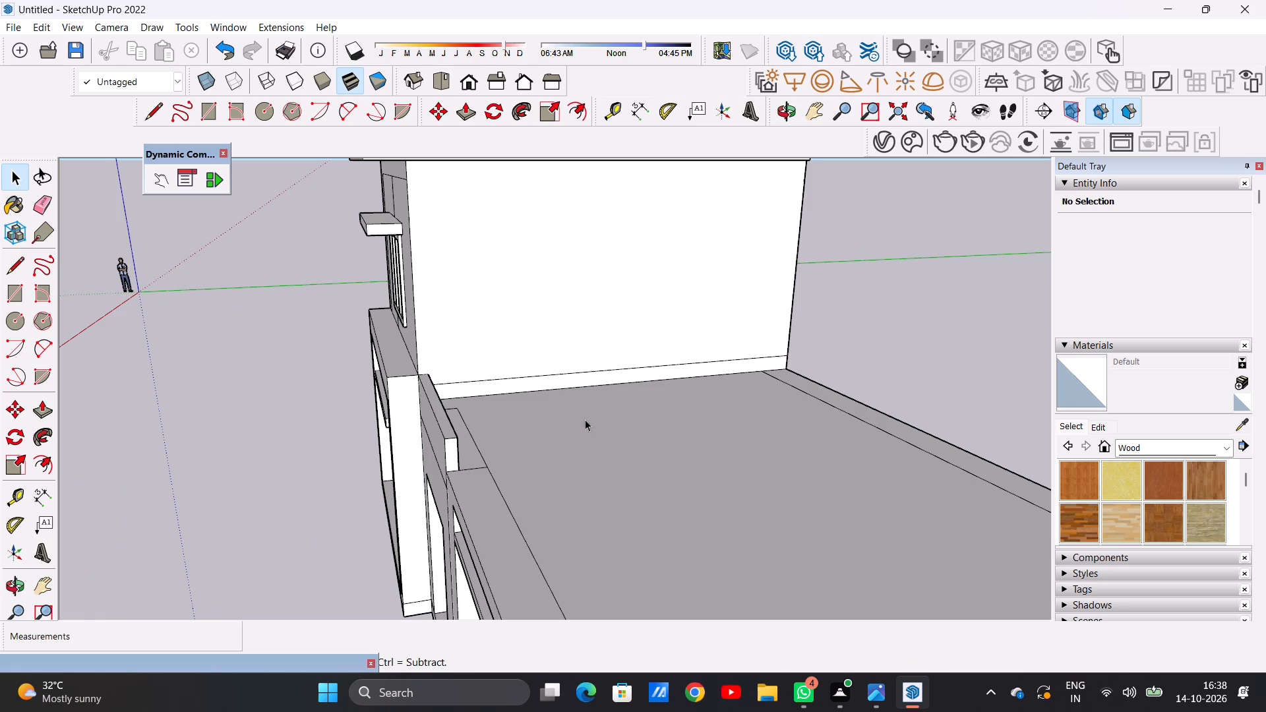
{"action": "scroll", "coordinate": [589, 390], "scroll_direction": "up", "scroll_amount": 7}
{"action": "scroll", "coordinate": [287, 444], "scroll_direction": "down", "scroll_amount": 3}
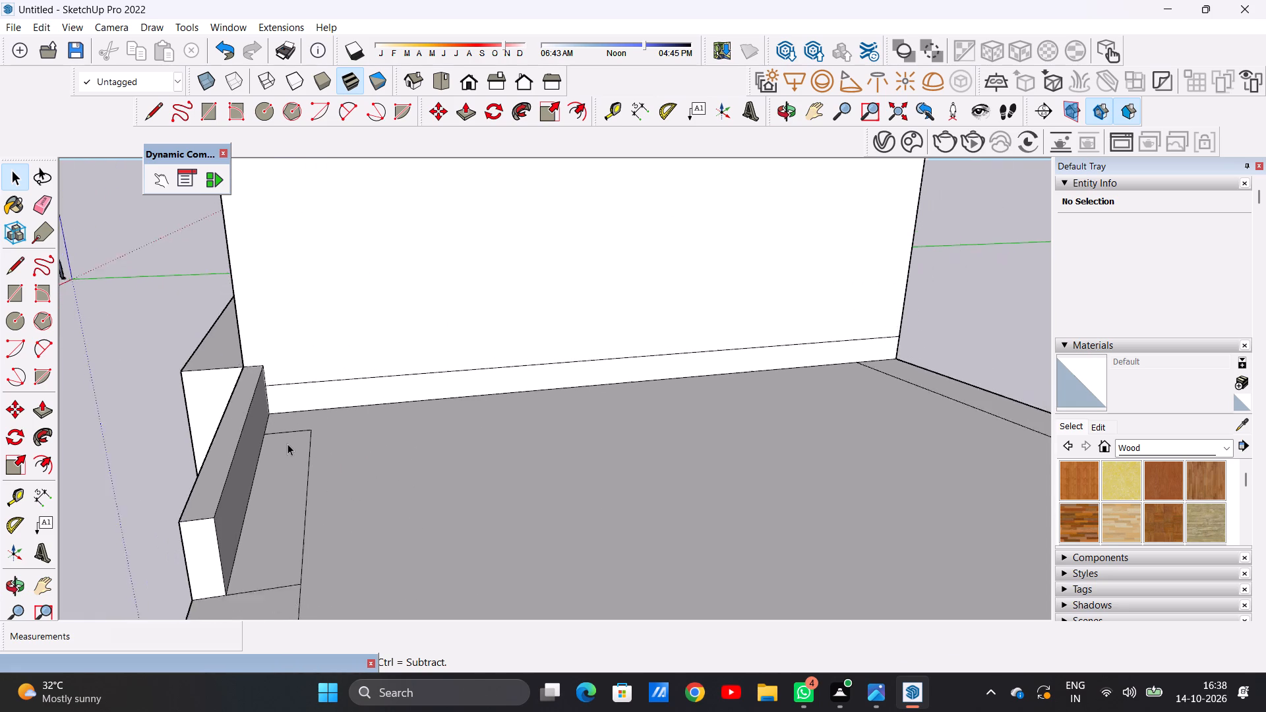
{"action": "scroll", "coordinate": [287, 444], "scroll_direction": "down", "scroll_amount": 3}
{"action": "middle_click_drag", "start_coordinate": [310, 430], "coordinate": [485, 456]}
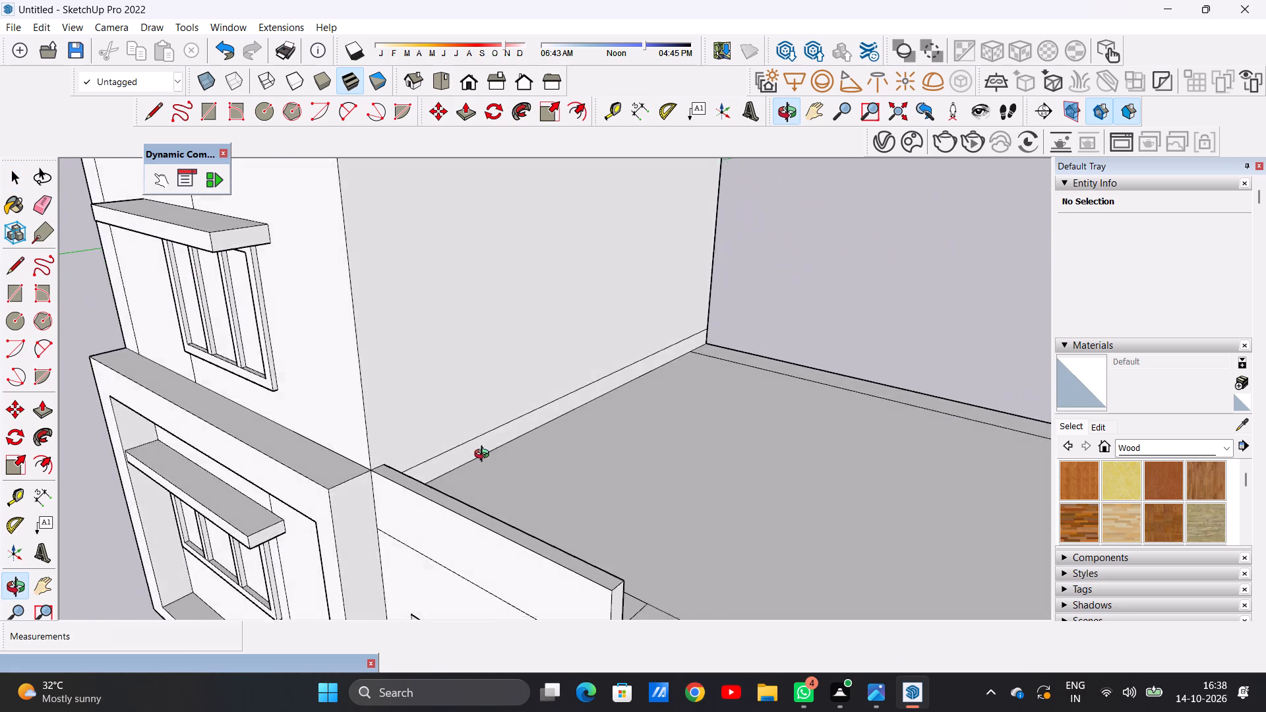
{"action": "middle_click_drag", "start_coordinate": [485, 456], "coordinate": [538, 463]}
{"action": "scroll", "coordinate": [524, 439], "scroll_direction": "down", "scroll_amount": 7}
{"action": "middle_click_drag", "start_coordinate": [524, 423], "coordinate": [650, 373]}
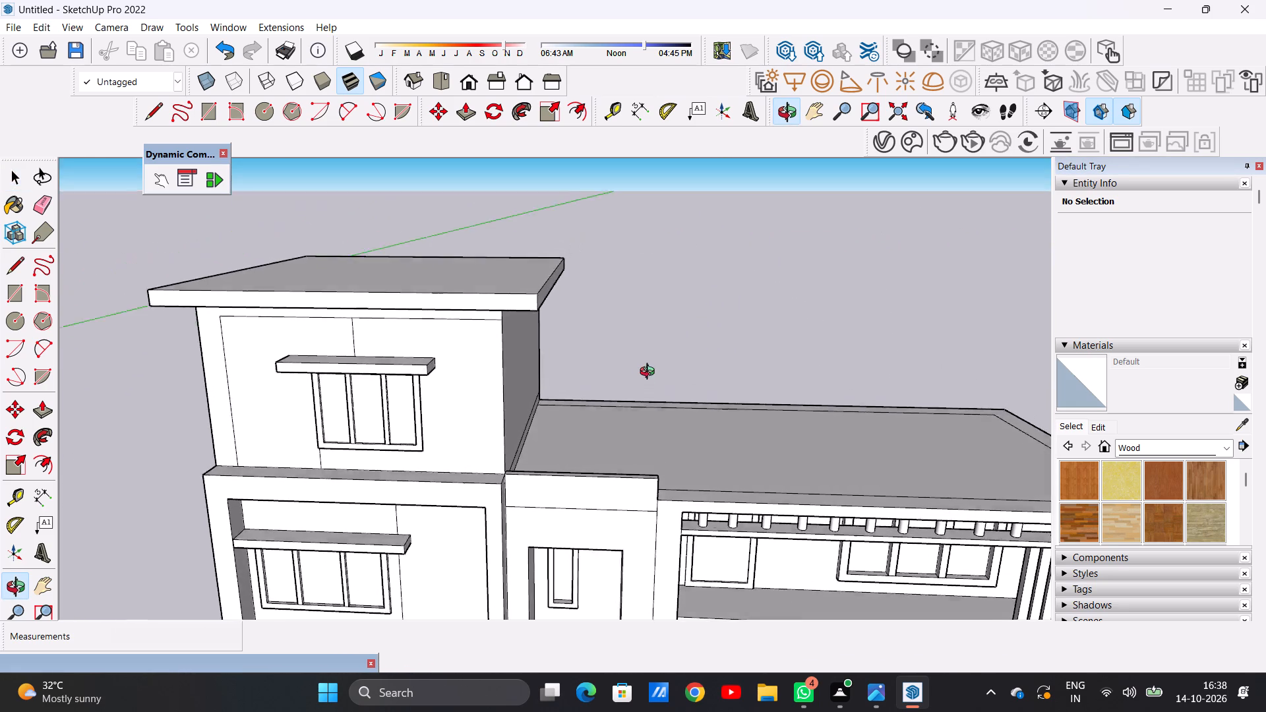
{"action": "middle_click_drag", "start_coordinate": [650, 373], "coordinate": [490, 394]}
{"action": "scroll", "coordinate": [576, 412], "scroll_direction": "up", "scroll_amount": 7}
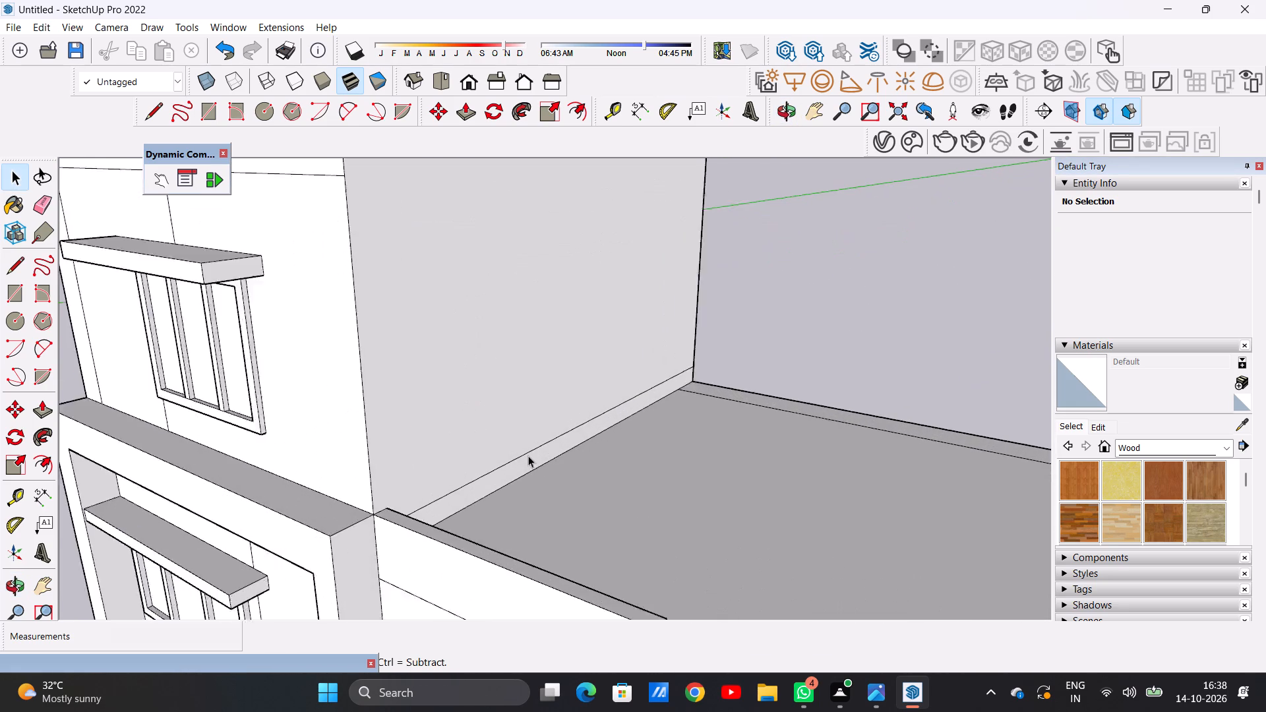
{"action": "scroll", "coordinate": [528, 456], "scroll_direction": "up", "scroll_amount": 3}
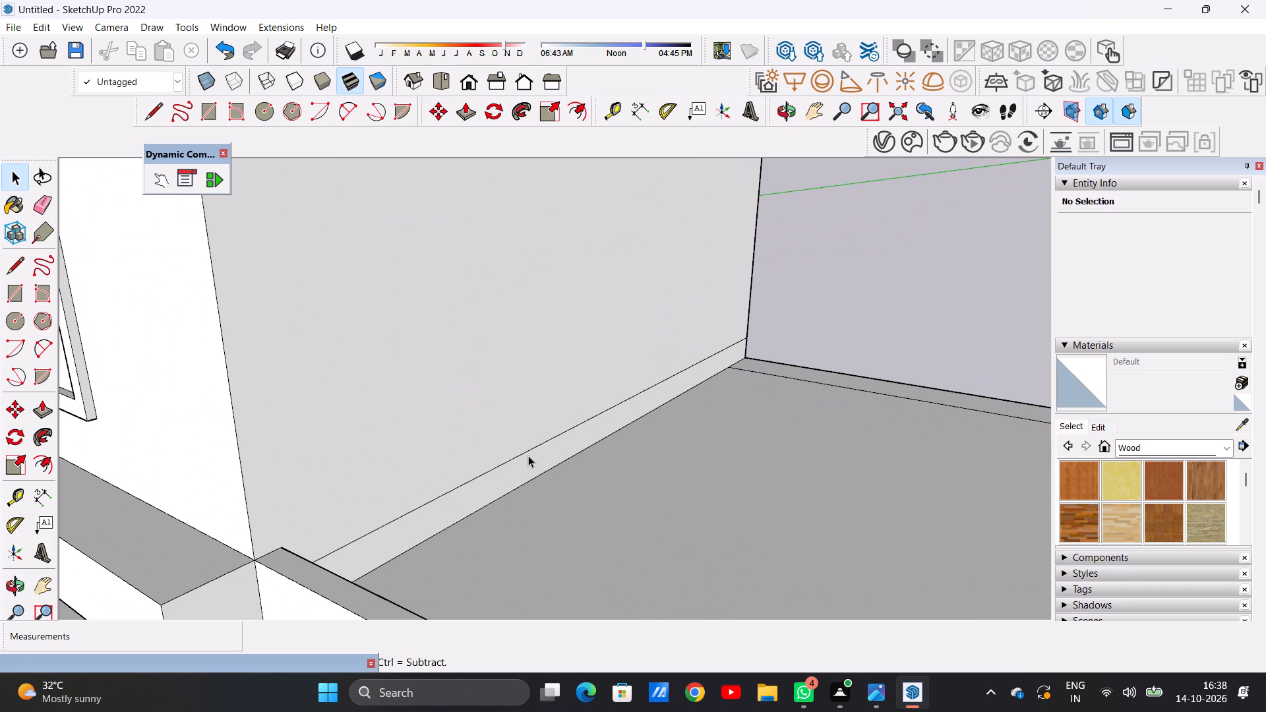
{"action": "key", "text": "e"}
{"action": "left_click_drag", "start_coordinate": [513, 441], "coordinate": [517, 461]}
{"action": "key", "text": "space"}
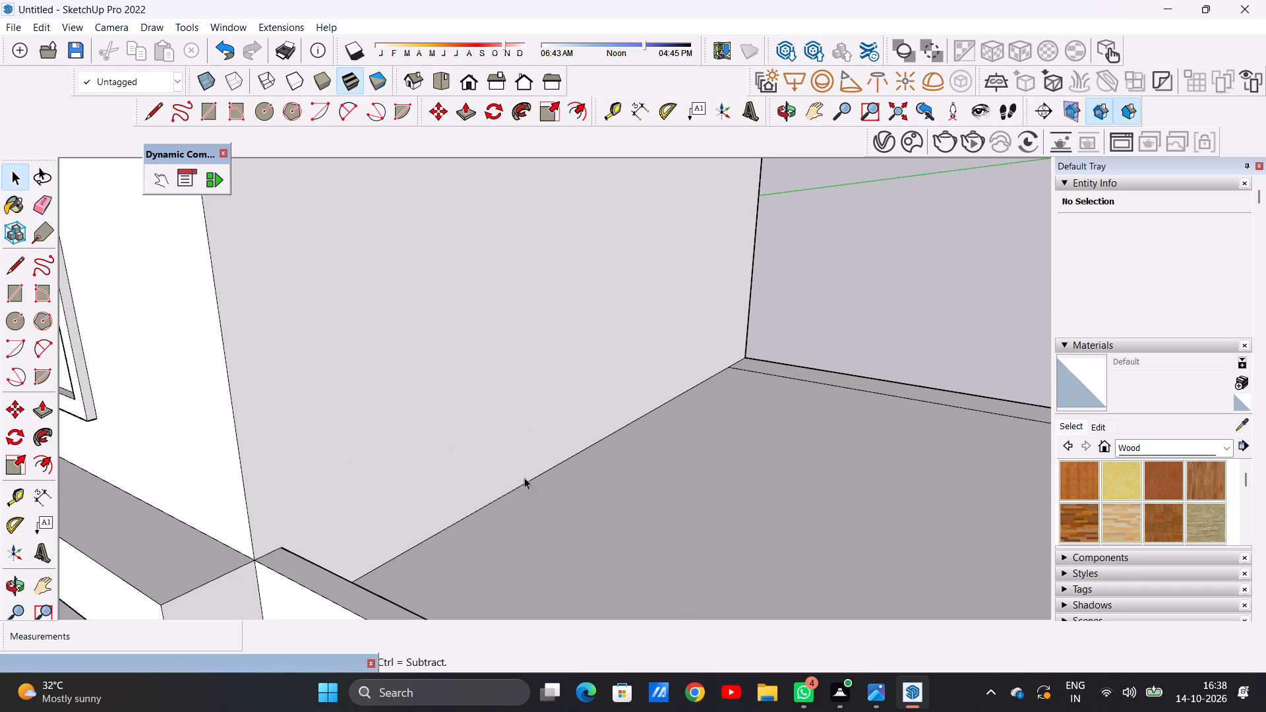
Draw a line extending the inset's front edge from its corner near the parapet to the base of the upper storey's side wall.
{"action": "scroll", "coordinate": [564, 496], "scroll_direction": "down", "scroll_amount": 9}
{"action": "middle_click_drag", "start_coordinate": [557, 478], "coordinate": [624, 473]}
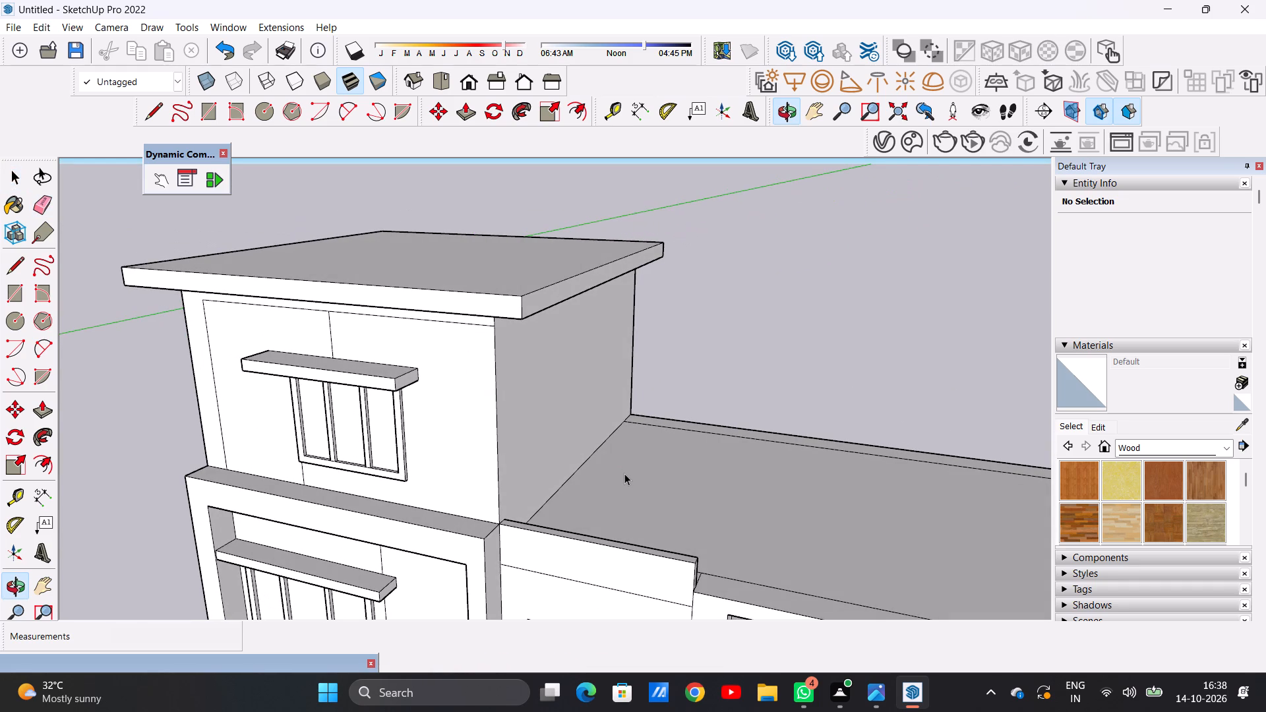
{"action": "key", "text": "p"}
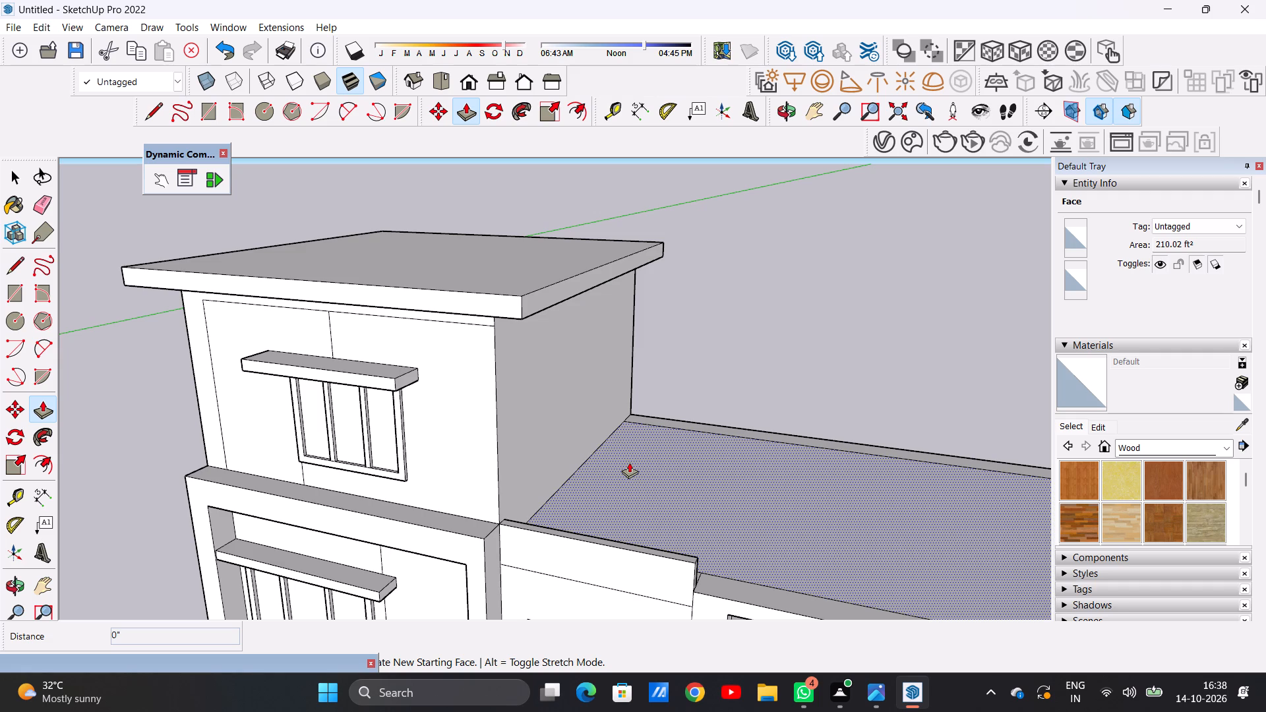
{"action": "key", "text": "space"}
{"action": "middle_click_drag", "start_coordinate": [709, 433], "coordinate": [412, 469]}
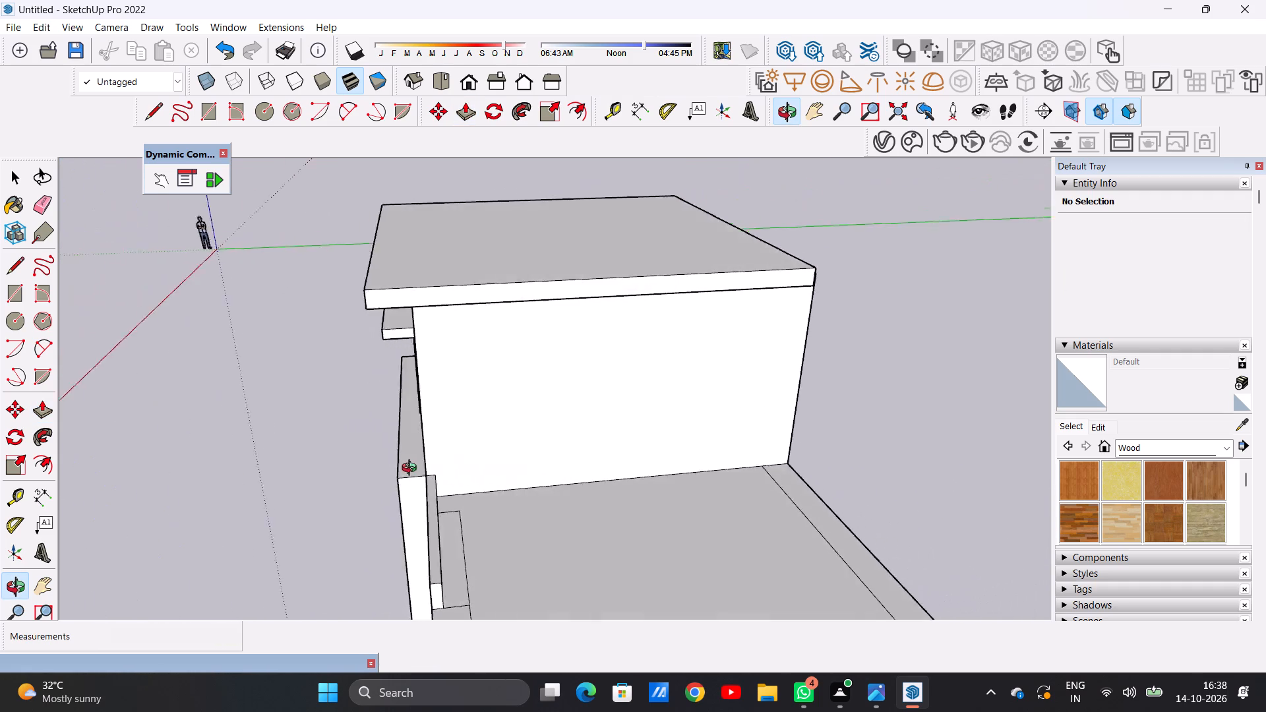
{"action": "middle_click_drag", "start_coordinate": [412, 469], "coordinate": [243, 498]}
{"action": "scroll", "coordinate": [478, 497], "scroll_direction": "up", "scroll_amount": 9}
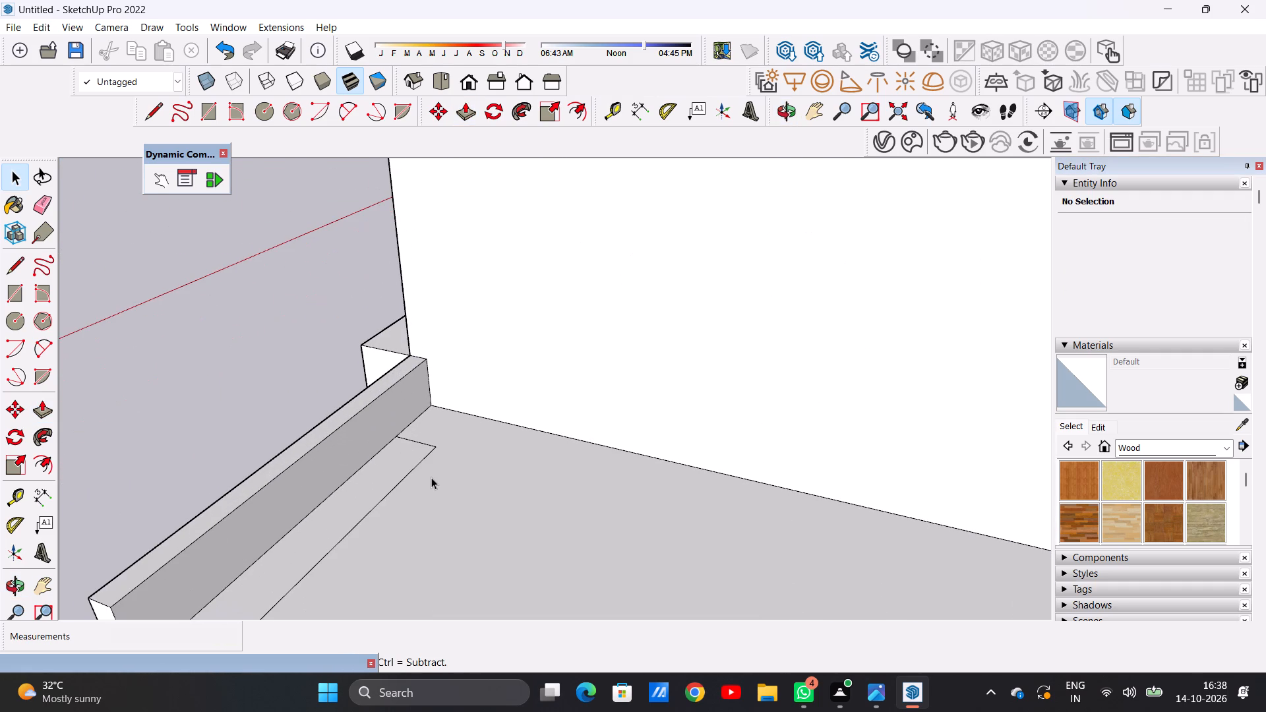
{"action": "key", "text": "l"}
{"action": "left_click", "coordinate": [435, 451]}
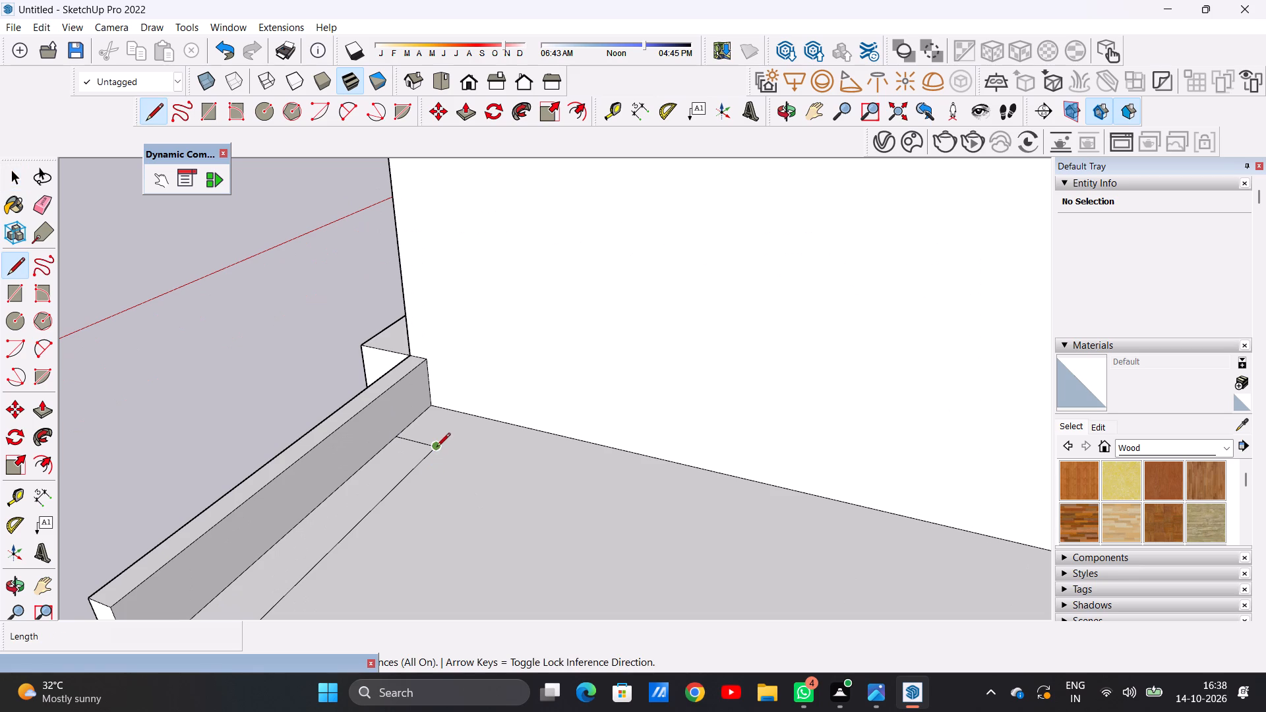
{"action": "left_click", "coordinate": [471, 411]}
Draw a vertical line about 10' 9" long on the upper storey's side wall, from the inset's rear edge up to the wall's top edge.
{"action": "scroll", "coordinate": [428, 492], "scroll_direction": "down", "scroll_amount": 14}
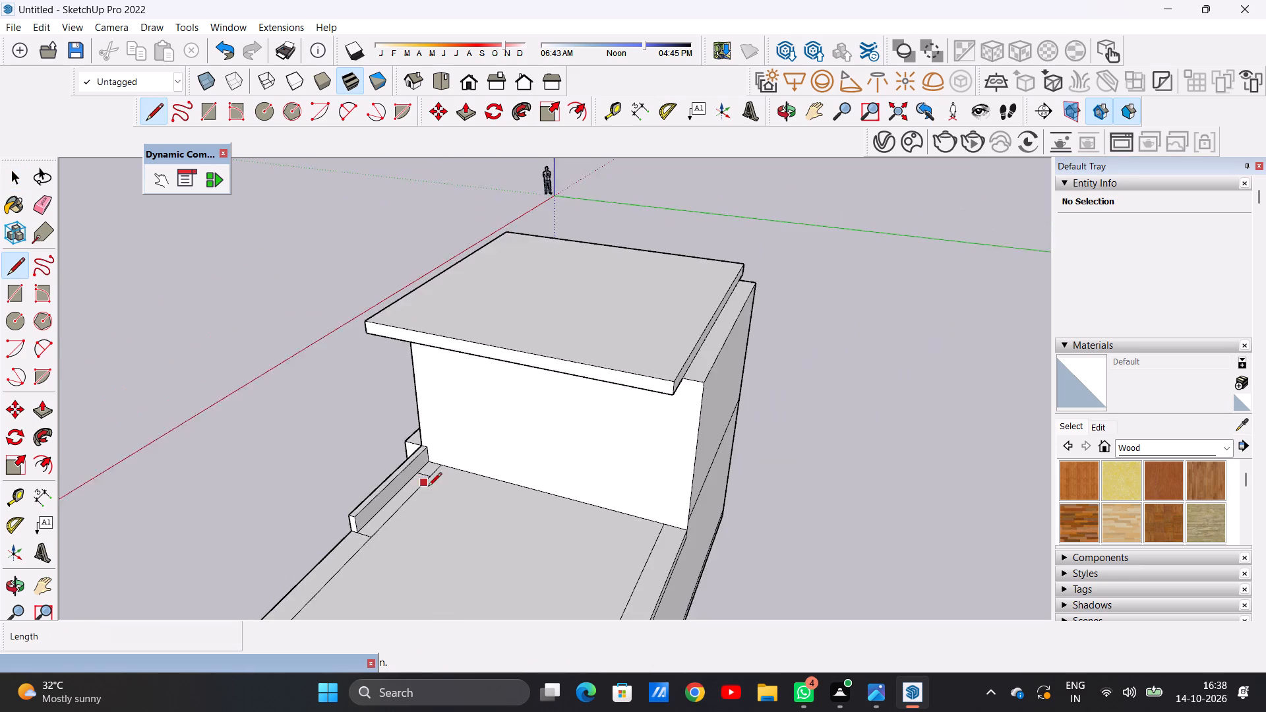
{"action": "scroll", "coordinate": [819, 539], "scroll_direction": "up", "scroll_amount": 6}
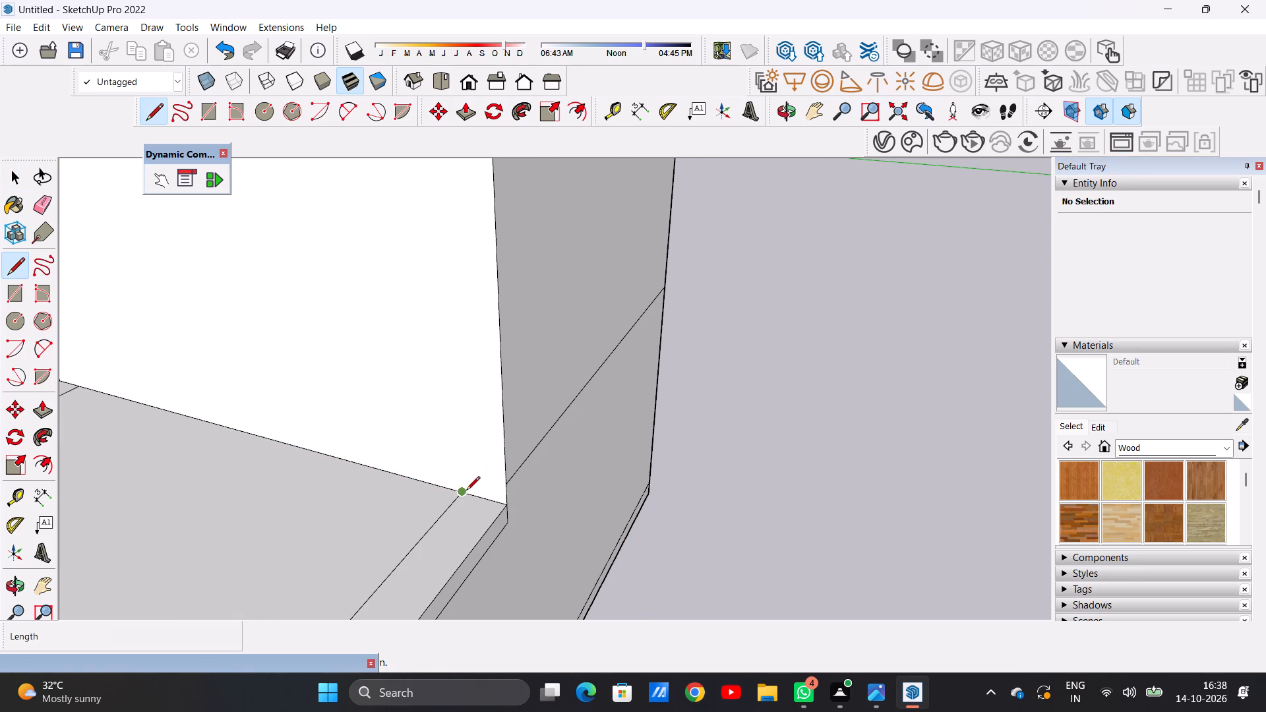
{"action": "left_click", "coordinate": [466, 491]}
{"action": "scroll", "coordinate": [471, 452], "scroll_direction": "down", "scroll_amount": 10}
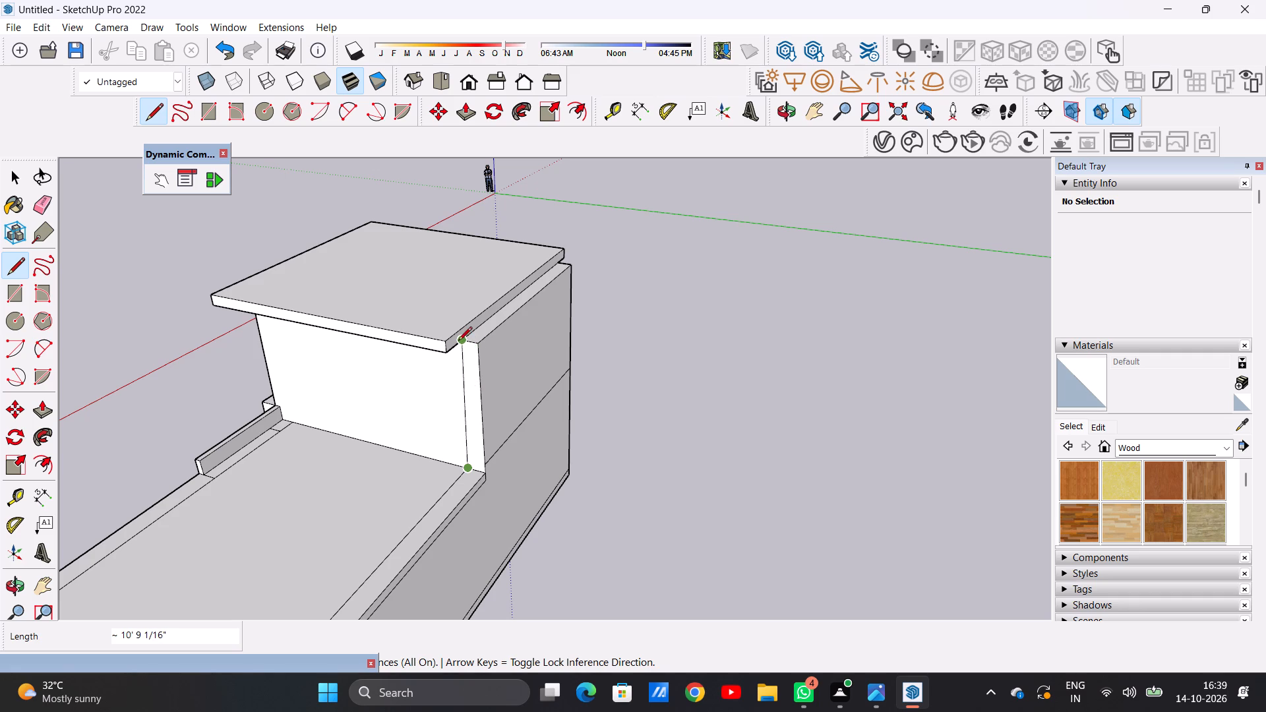
{"action": "middle_click_drag", "start_coordinate": [460, 391], "coordinate": [463, 373]}
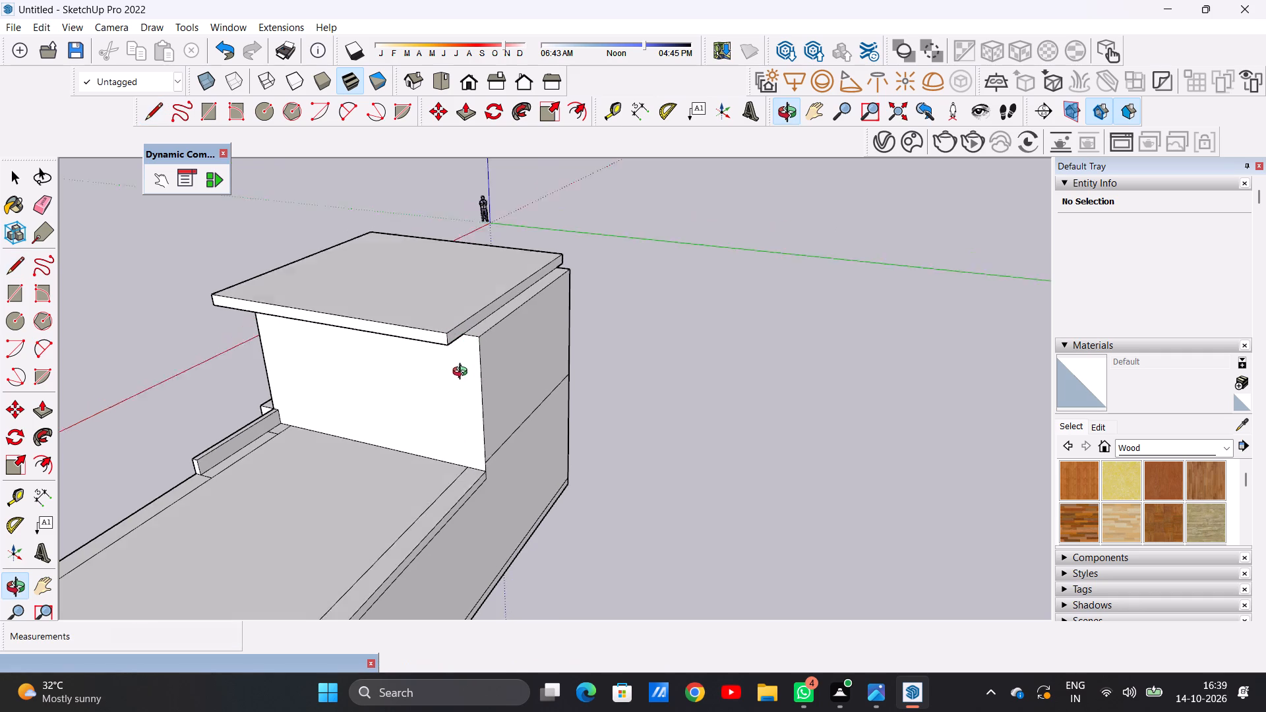
{"action": "middle_click_drag", "start_coordinate": [463, 373], "coordinate": [476, 288]}
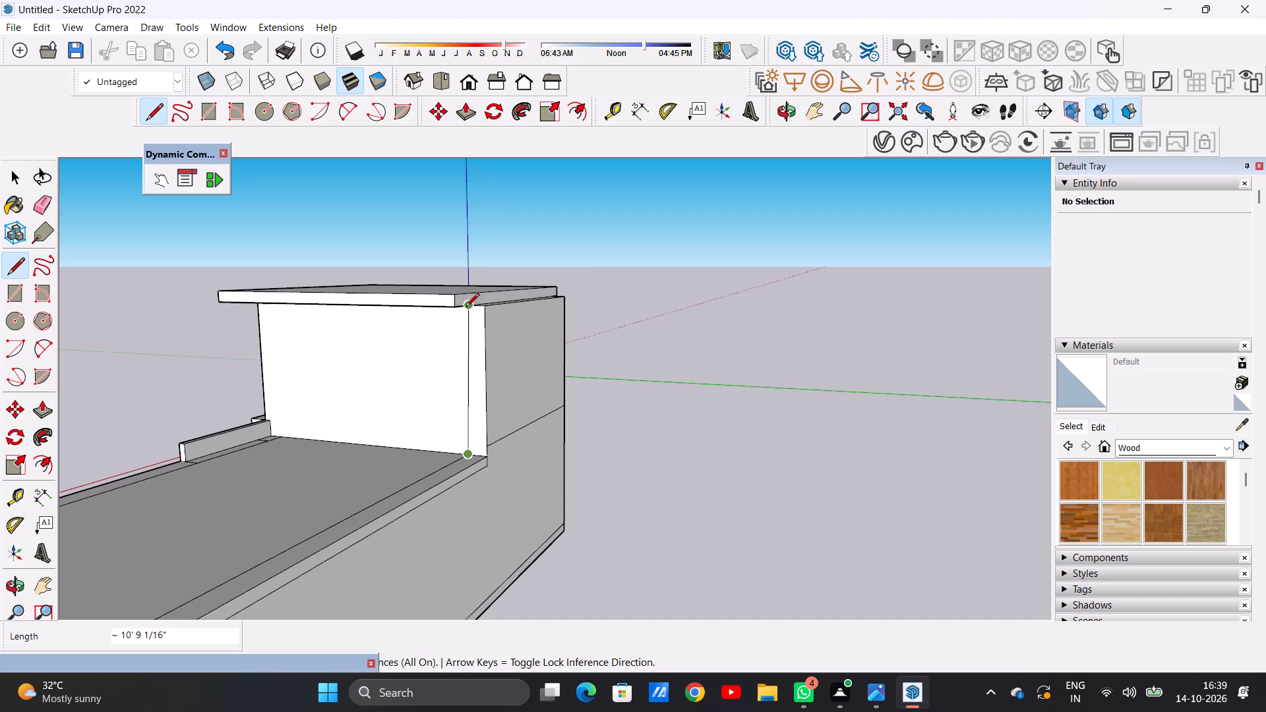
{"action": "scroll", "coordinate": [463, 328], "scroll_direction": "up", "scroll_amount": 10}
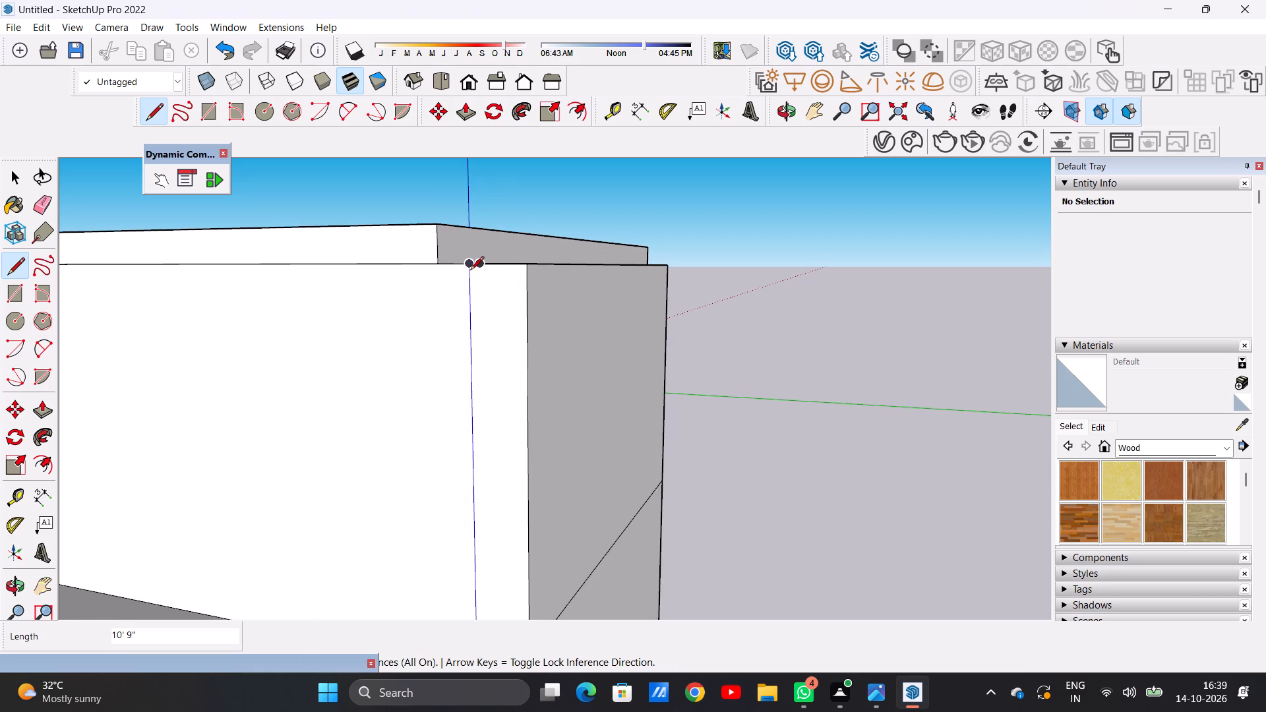
{"action": "left_click", "coordinate": [470, 270]}
{"action": "key", "text": "space"}
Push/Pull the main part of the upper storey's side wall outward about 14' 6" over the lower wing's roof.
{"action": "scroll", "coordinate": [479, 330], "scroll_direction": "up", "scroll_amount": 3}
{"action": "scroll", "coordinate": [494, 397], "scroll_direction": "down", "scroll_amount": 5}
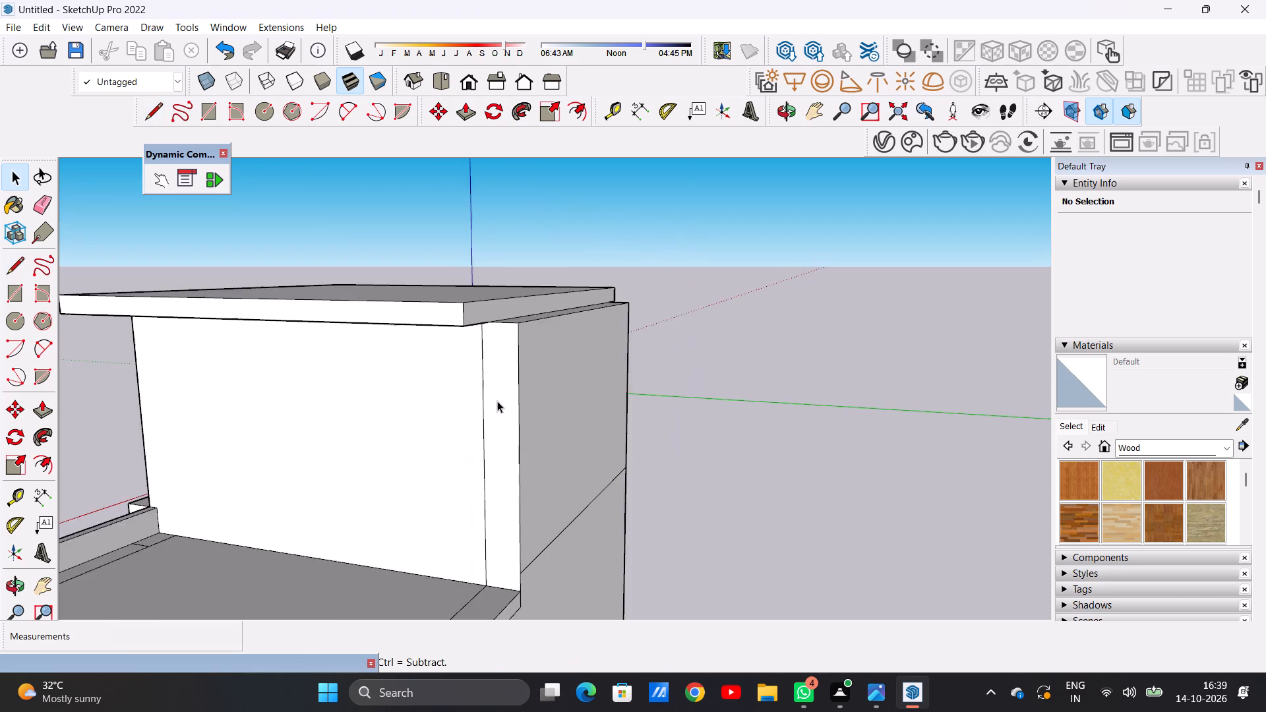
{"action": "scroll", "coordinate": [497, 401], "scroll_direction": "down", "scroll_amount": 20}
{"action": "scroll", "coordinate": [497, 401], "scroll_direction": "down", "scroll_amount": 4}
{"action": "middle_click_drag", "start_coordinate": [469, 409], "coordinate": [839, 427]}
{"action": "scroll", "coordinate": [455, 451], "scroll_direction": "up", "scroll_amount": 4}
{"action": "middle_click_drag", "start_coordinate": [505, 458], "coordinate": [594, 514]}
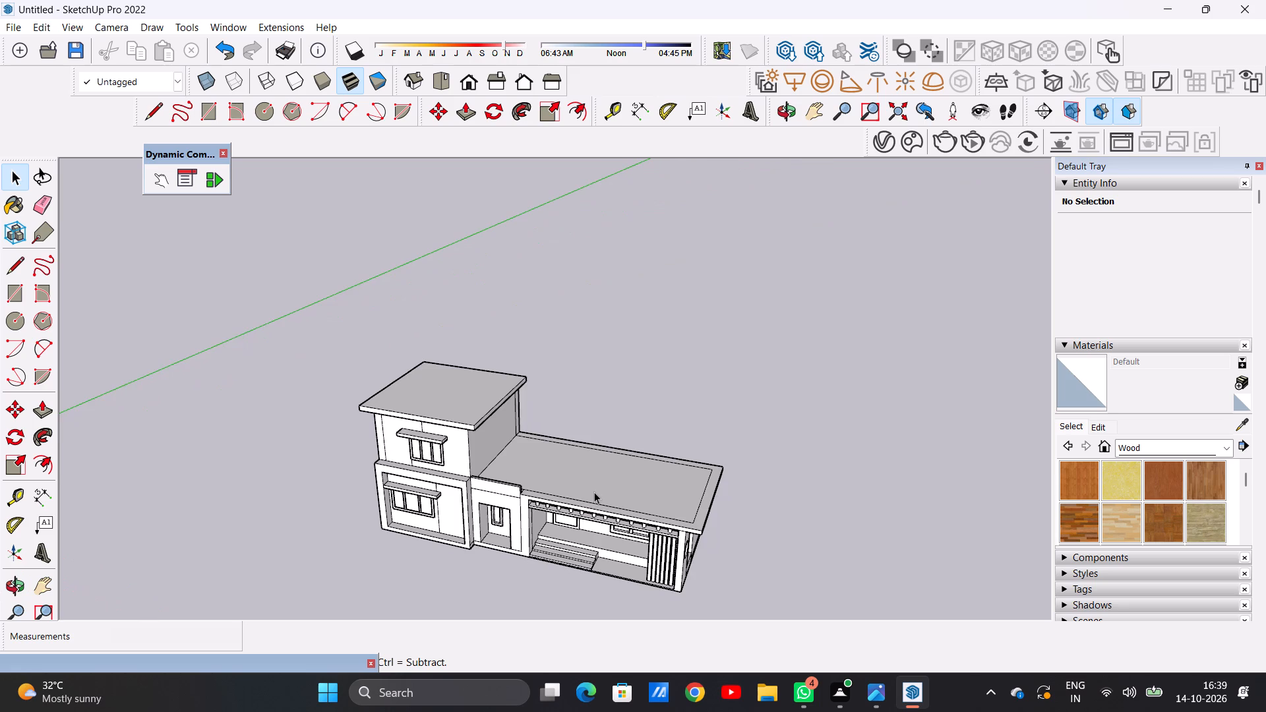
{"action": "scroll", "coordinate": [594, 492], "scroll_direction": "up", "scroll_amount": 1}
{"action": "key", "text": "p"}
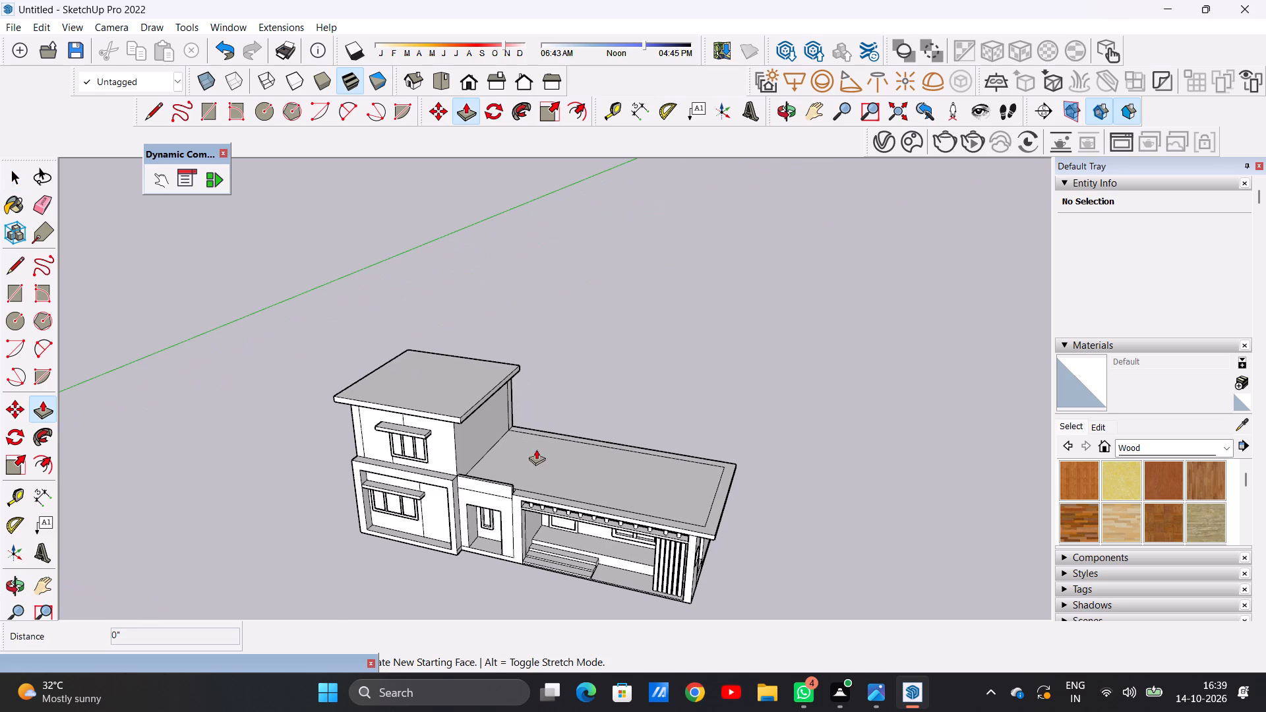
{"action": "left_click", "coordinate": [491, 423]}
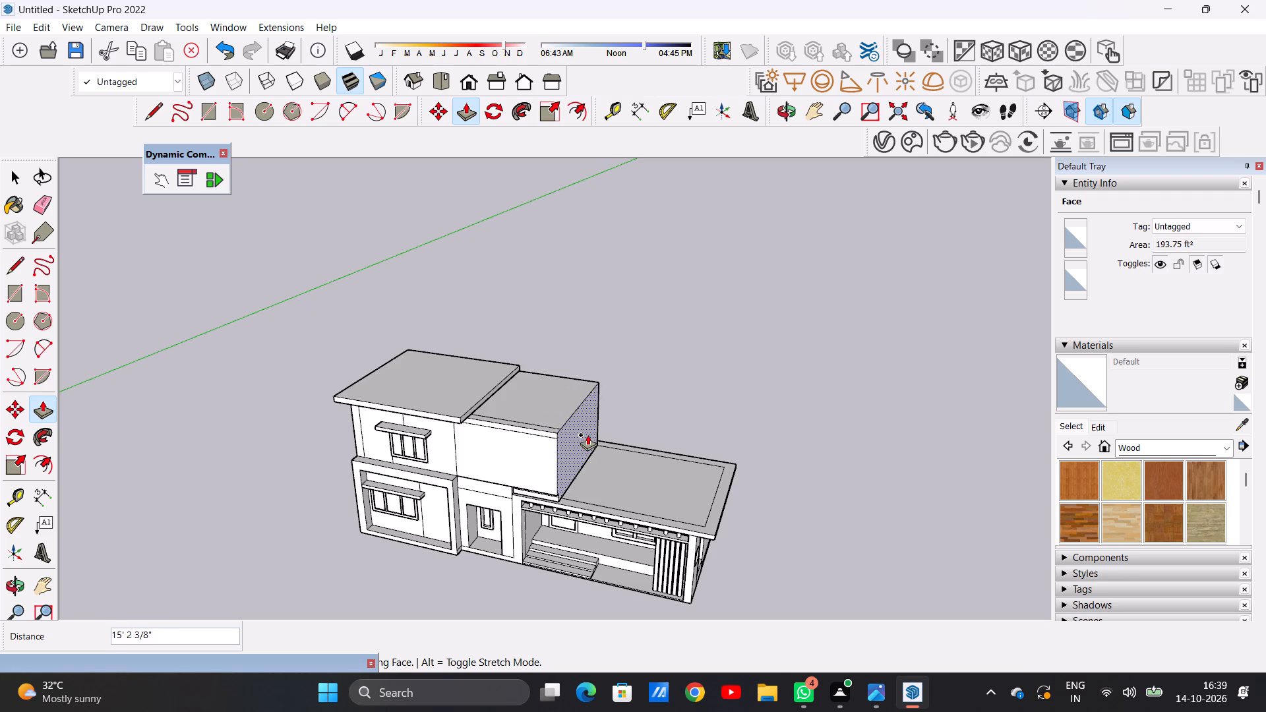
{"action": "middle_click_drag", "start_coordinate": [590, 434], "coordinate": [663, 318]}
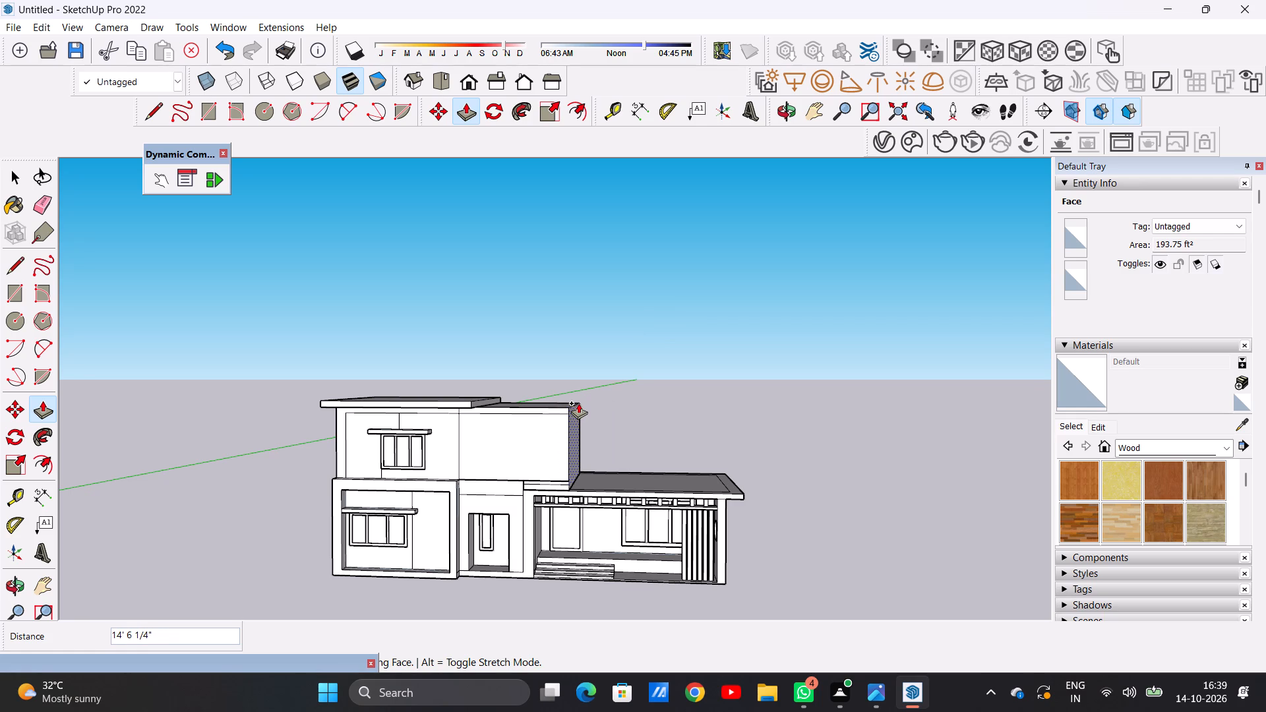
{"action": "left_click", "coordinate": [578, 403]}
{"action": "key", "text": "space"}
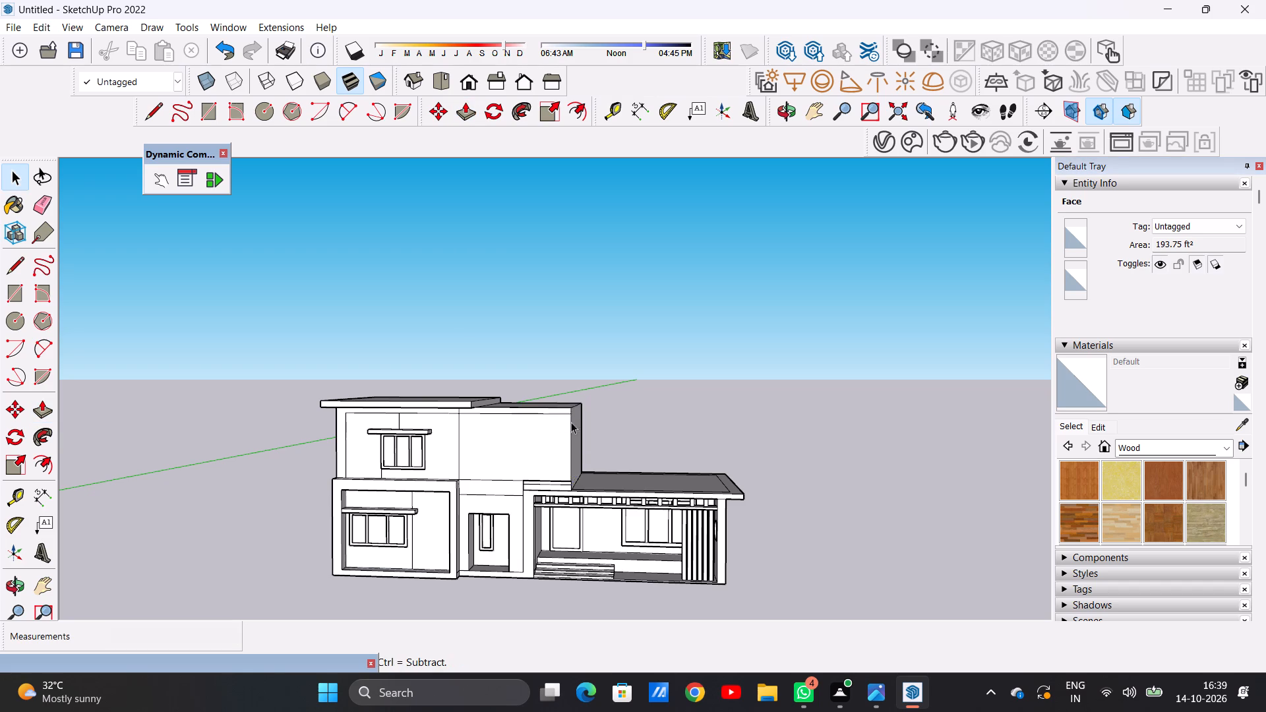
Examine the extended upper storey from above and from the front, especially where it meets the parapet and the lower wing's roof.
{"action": "scroll", "coordinate": [547, 454], "scroll_direction": "down", "scroll_amount": 6}
{"action": "middle_click_drag", "start_coordinate": [540, 460], "coordinate": [559, 572]}
{"action": "scroll", "coordinate": [566, 493], "scroll_direction": "up", "scroll_amount": 1}
{"action": "scroll", "coordinate": [566, 493], "scroll_direction": "down", "scroll_amount": 1}
{"action": "scroll", "coordinate": [566, 493], "scroll_direction": "up", "scroll_amount": 4}
{"action": "scroll", "coordinate": [566, 488], "scroll_direction": "down", "scroll_amount": 1}
{"action": "scroll", "coordinate": [551, 457], "scroll_direction": "up", "scroll_amount": 13}
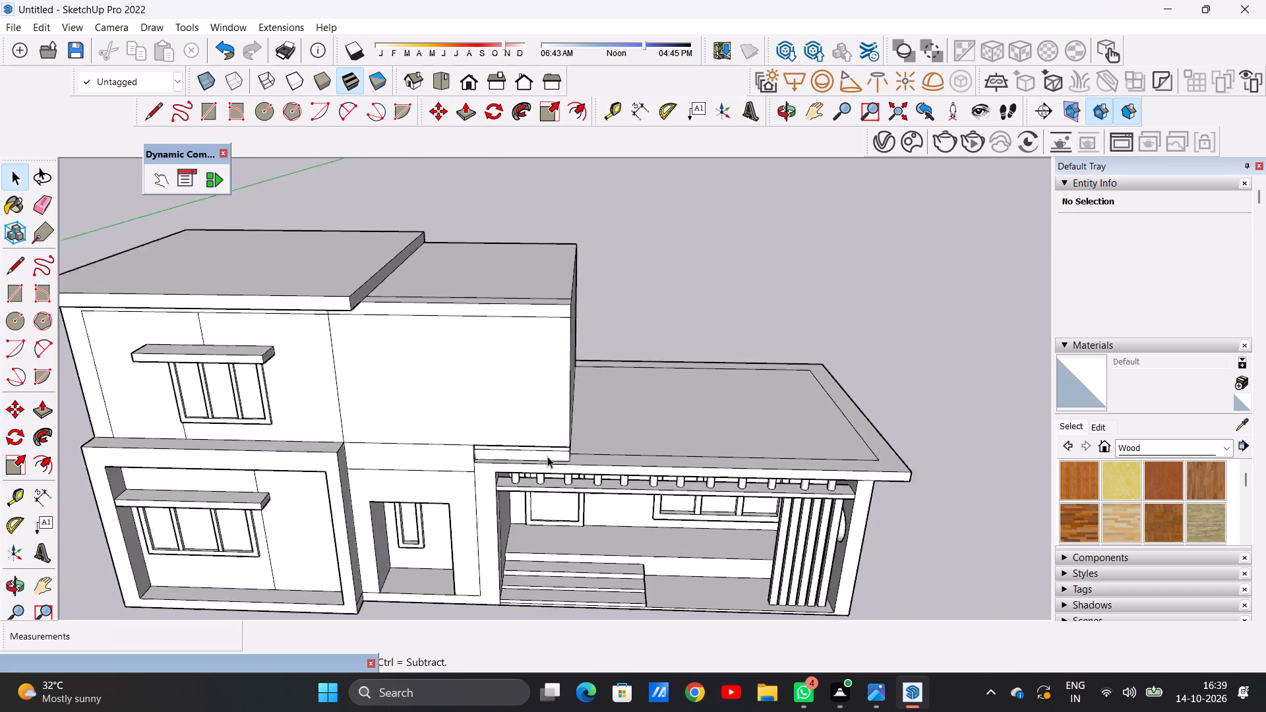
{"action": "scroll", "coordinate": [547, 456], "scroll_direction": "up", "scroll_amount": 3}
{"action": "middle_click_drag", "start_coordinate": [544, 460], "coordinate": [360, 376]}
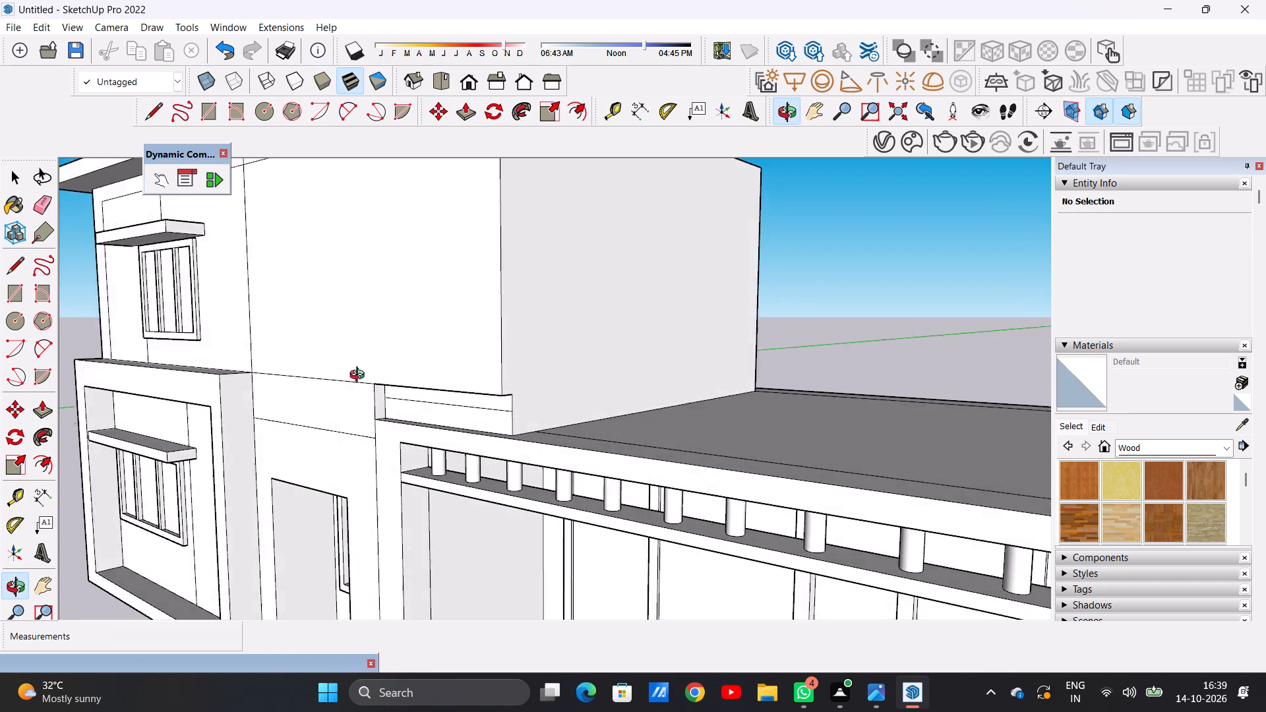
{"action": "middle_click_drag", "start_coordinate": [360, 376], "coordinate": [390, 398]}
{"action": "scroll", "coordinate": [456, 432], "scroll_direction": "down", "scroll_amount": 7}
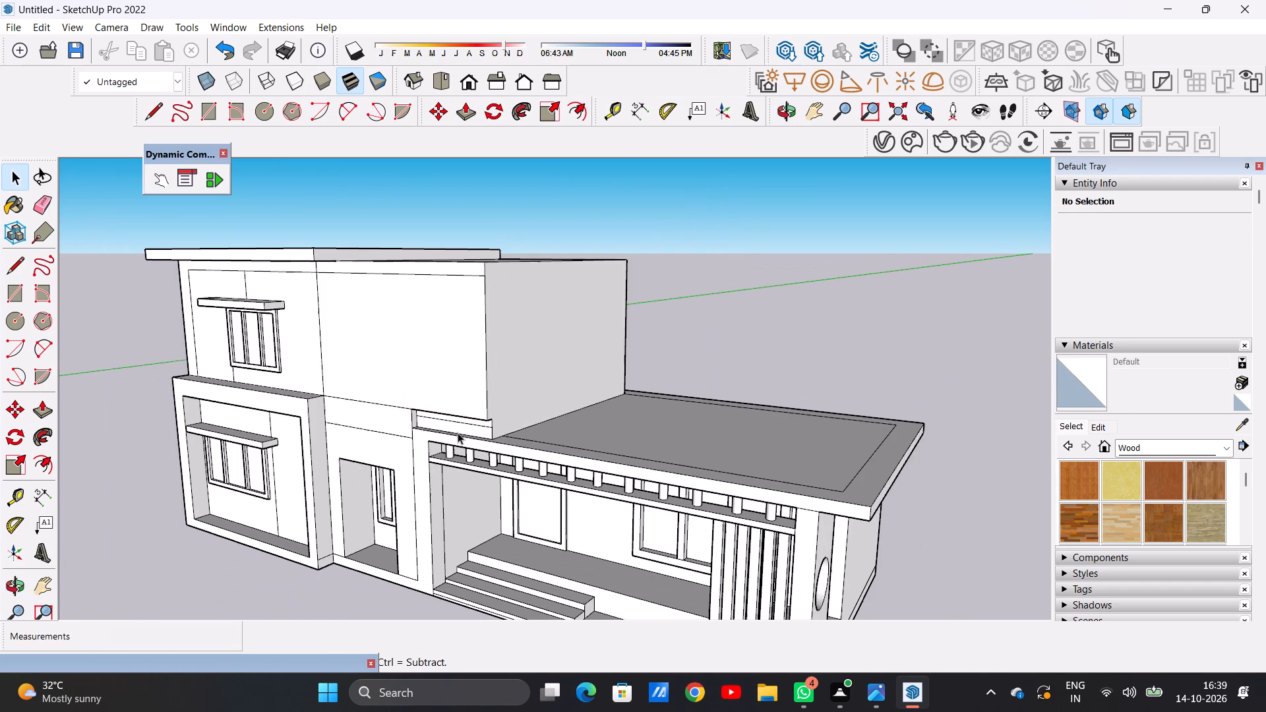
{"action": "scroll", "coordinate": [504, 432], "scroll_direction": "down", "scroll_amount": 3}
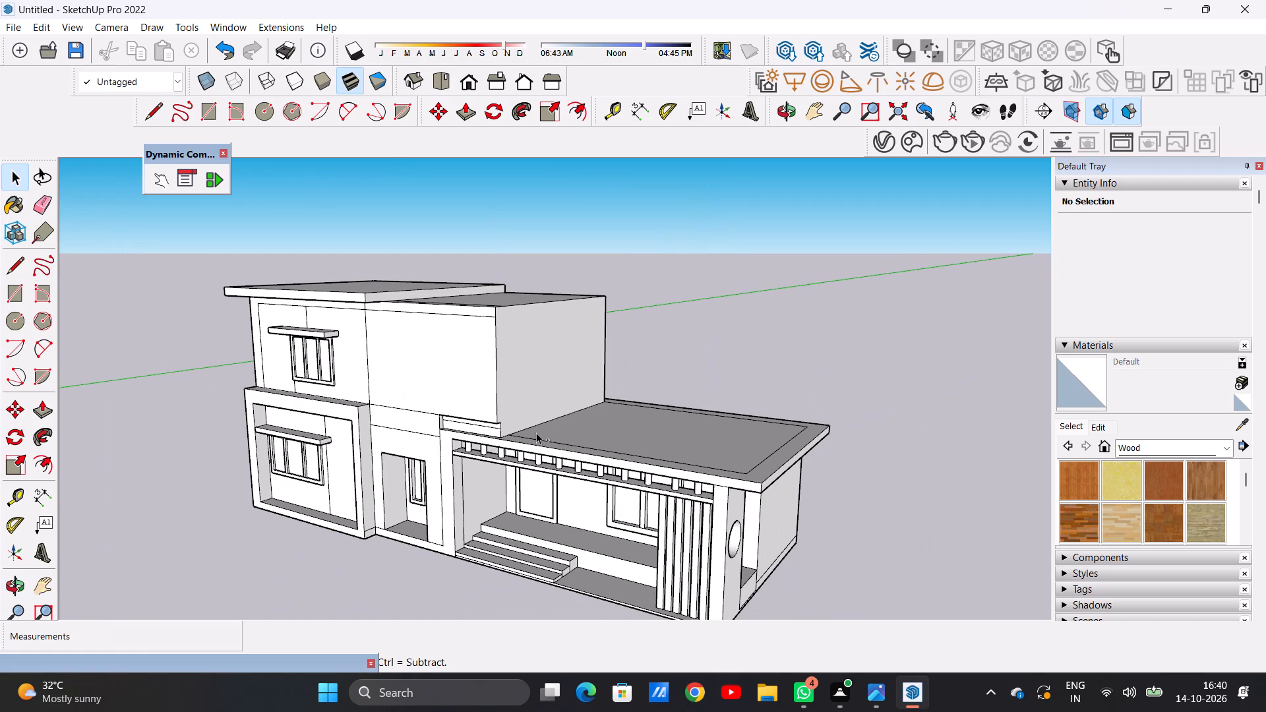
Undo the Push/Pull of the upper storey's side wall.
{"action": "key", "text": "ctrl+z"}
Examine the lower roof's inset lines near the parapet and the base of the upper storey's side wall.
{"action": "middle_click_drag", "start_coordinate": [489, 386], "coordinate": [553, 495]}
{"action": "middle_click_drag", "start_coordinate": [553, 422], "coordinate": [107, 379]}
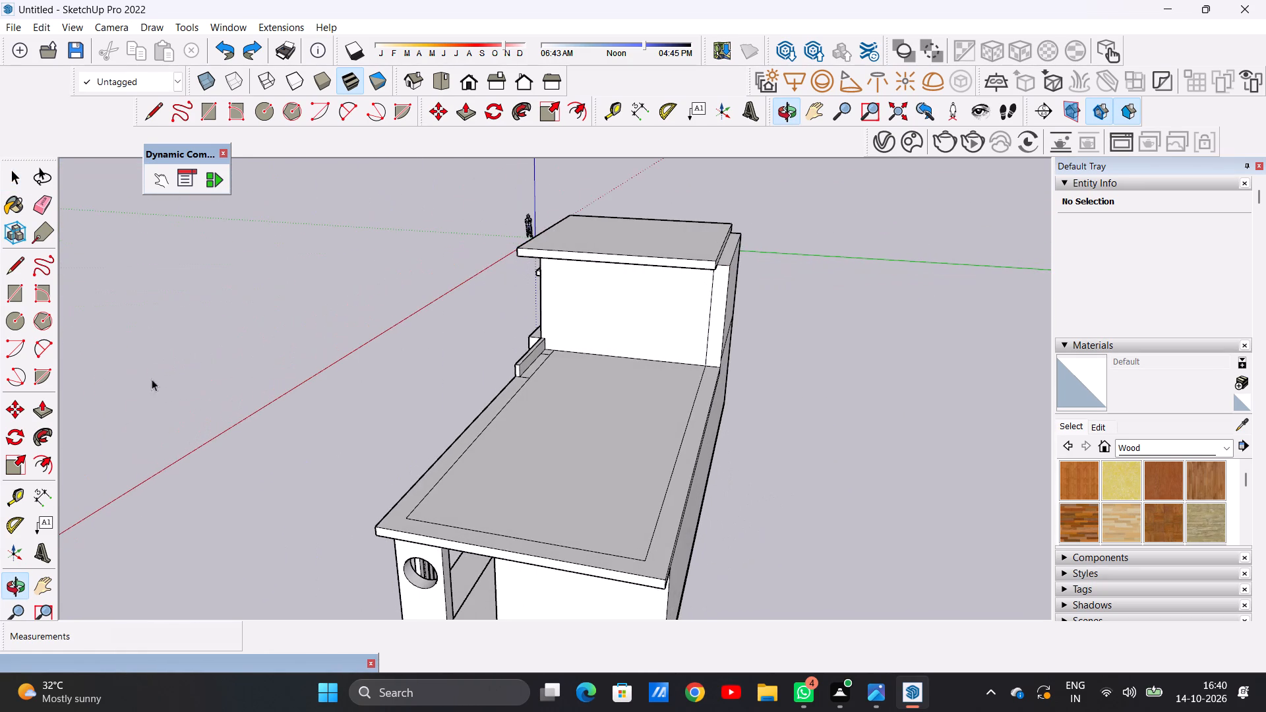
{"action": "scroll", "coordinate": [540, 338], "scroll_direction": "up", "scroll_amount": 12}
{"action": "scroll", "coordinate": [536, 425], "scroll_direction": "down", "scroll_amount": 12}
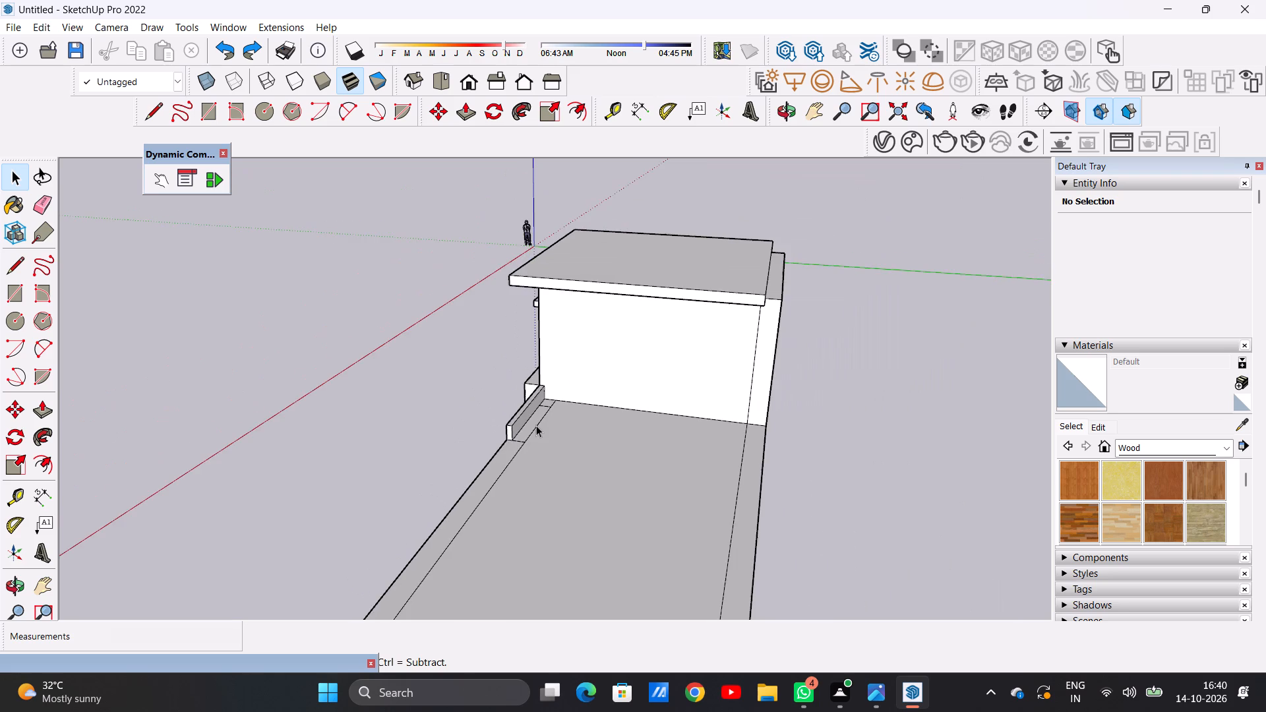
{"action": "middle_click_drag", "start_coordinate": [543, 432], "coordinate": [417, 458]}
{"action": "scroll", "coordinate": [586, 396], "scroll_direction": "up", "scroll_amount": 6}
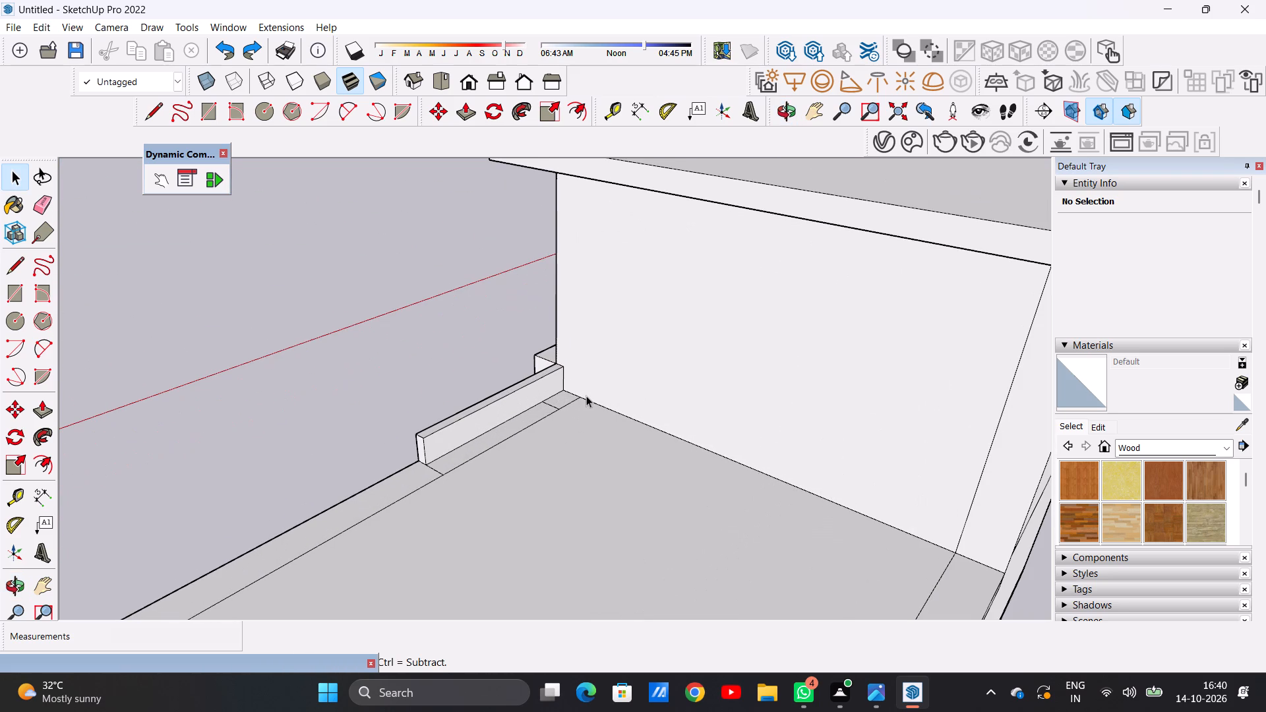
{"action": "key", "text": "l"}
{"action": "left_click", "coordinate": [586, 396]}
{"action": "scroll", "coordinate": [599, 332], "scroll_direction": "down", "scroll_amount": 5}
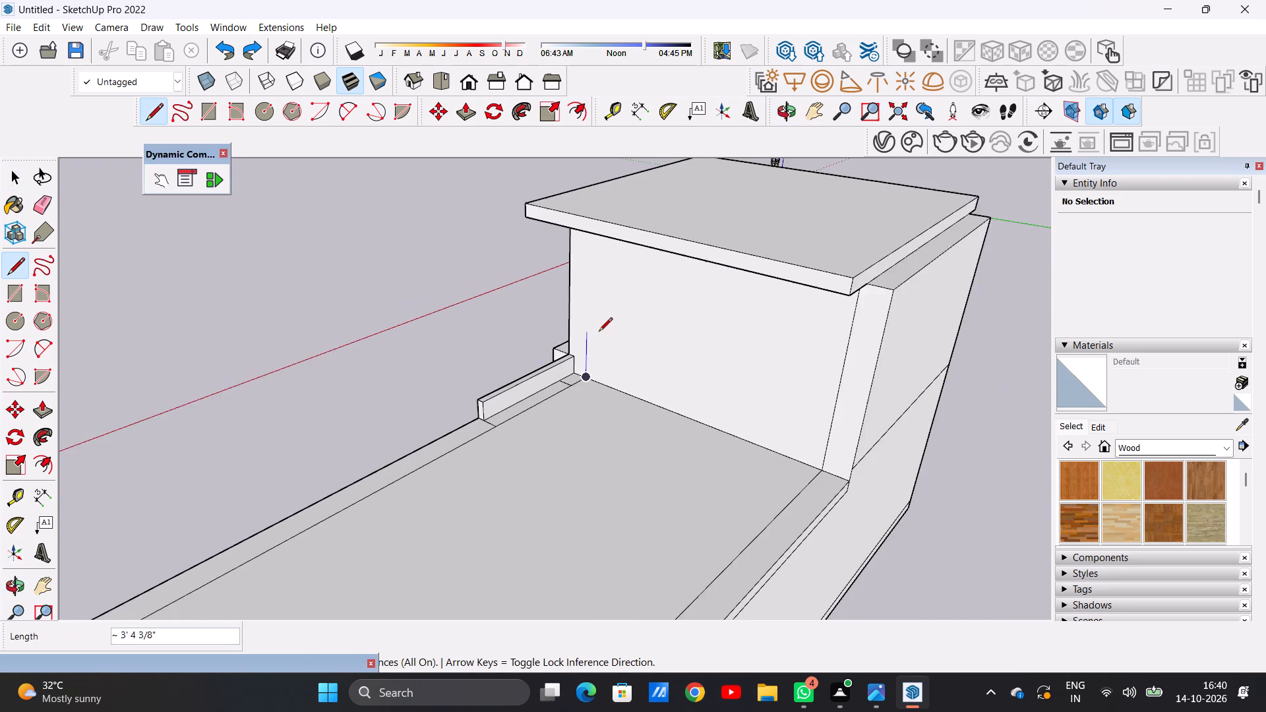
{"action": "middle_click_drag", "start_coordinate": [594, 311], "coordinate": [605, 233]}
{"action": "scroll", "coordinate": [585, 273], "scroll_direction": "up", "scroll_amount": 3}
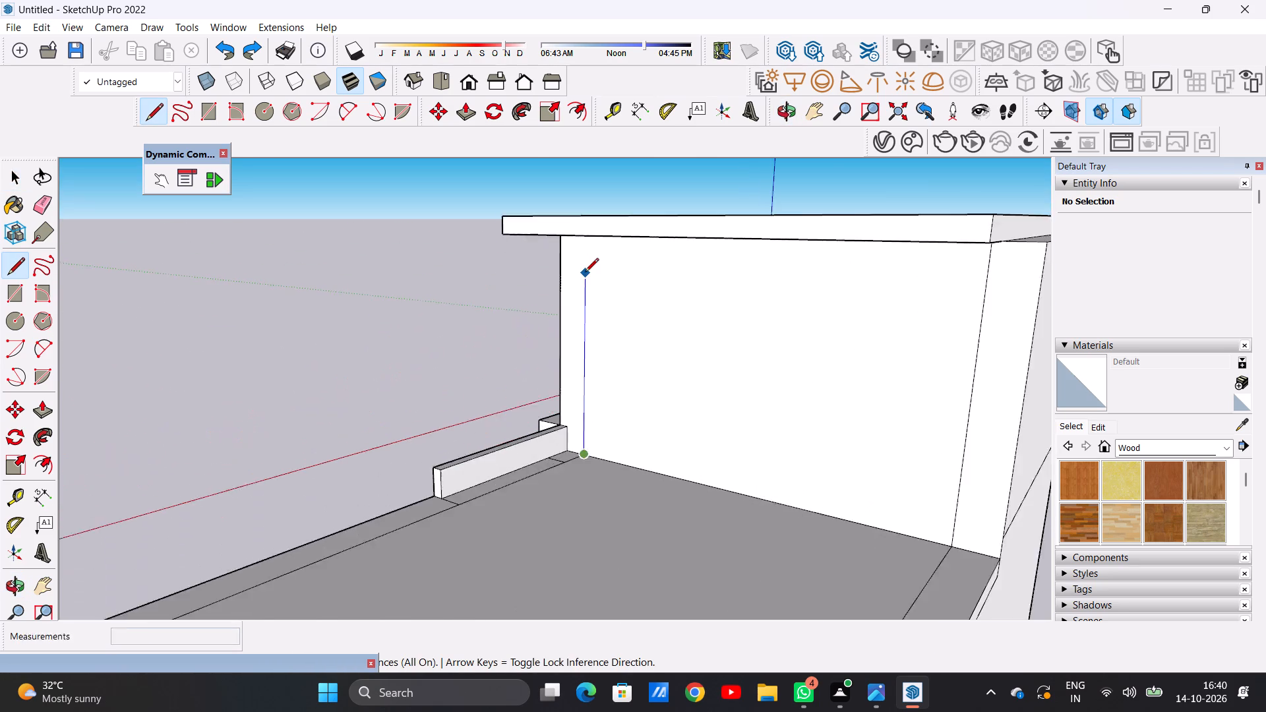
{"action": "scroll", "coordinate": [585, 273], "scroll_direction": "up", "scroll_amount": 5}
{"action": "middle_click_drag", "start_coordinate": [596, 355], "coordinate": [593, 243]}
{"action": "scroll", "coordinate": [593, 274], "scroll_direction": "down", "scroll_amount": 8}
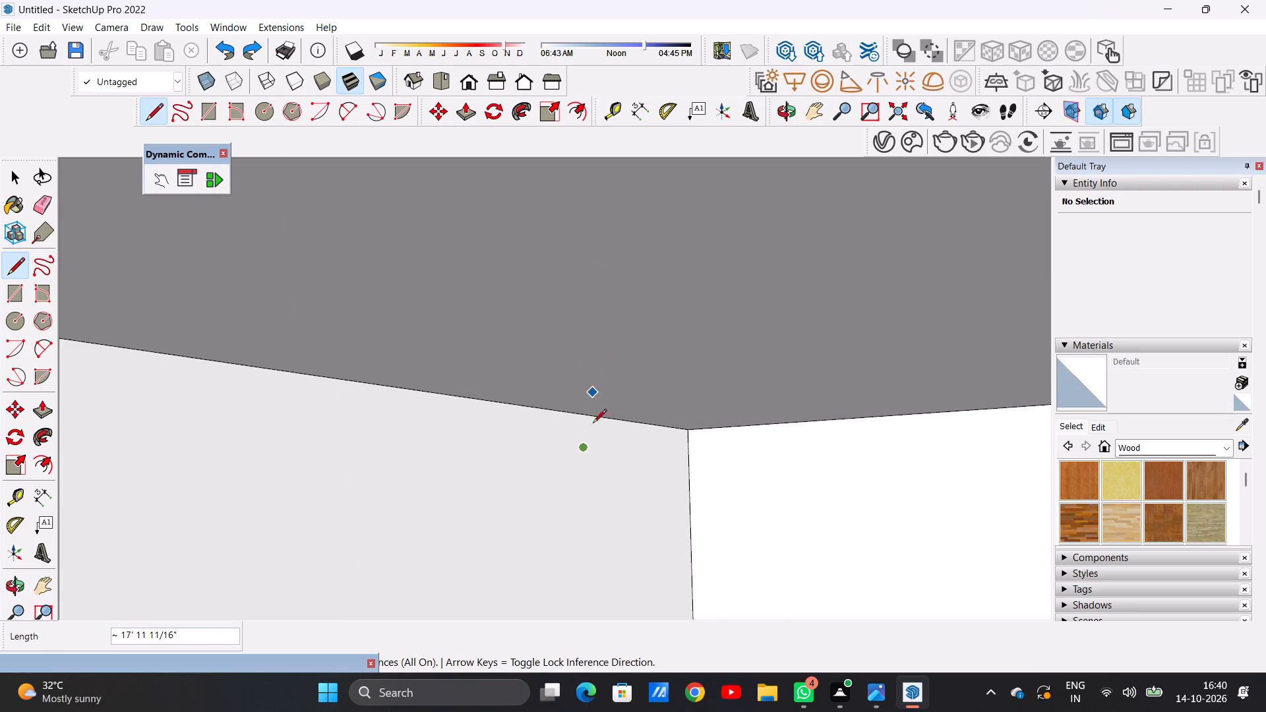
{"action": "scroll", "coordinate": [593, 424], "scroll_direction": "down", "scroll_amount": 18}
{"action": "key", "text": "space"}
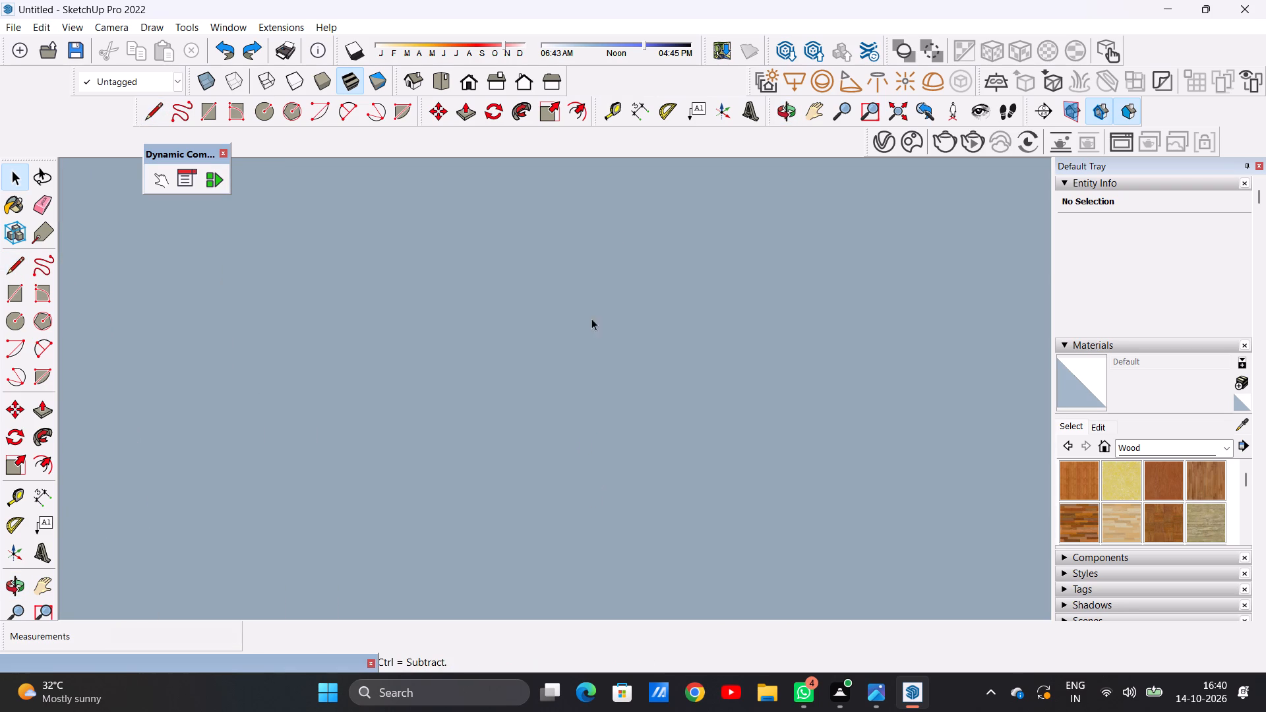
Draw a vertical line about 10' 9" long near the upper storey side wall's front edge, from the lower roof up to the overhang.
{"action": "left_click", "coordinate": [467, 88]}
{"action": "scroll", "coordinate": [541, 424], "scroll_direction": "down", "scroll_amount": 6}
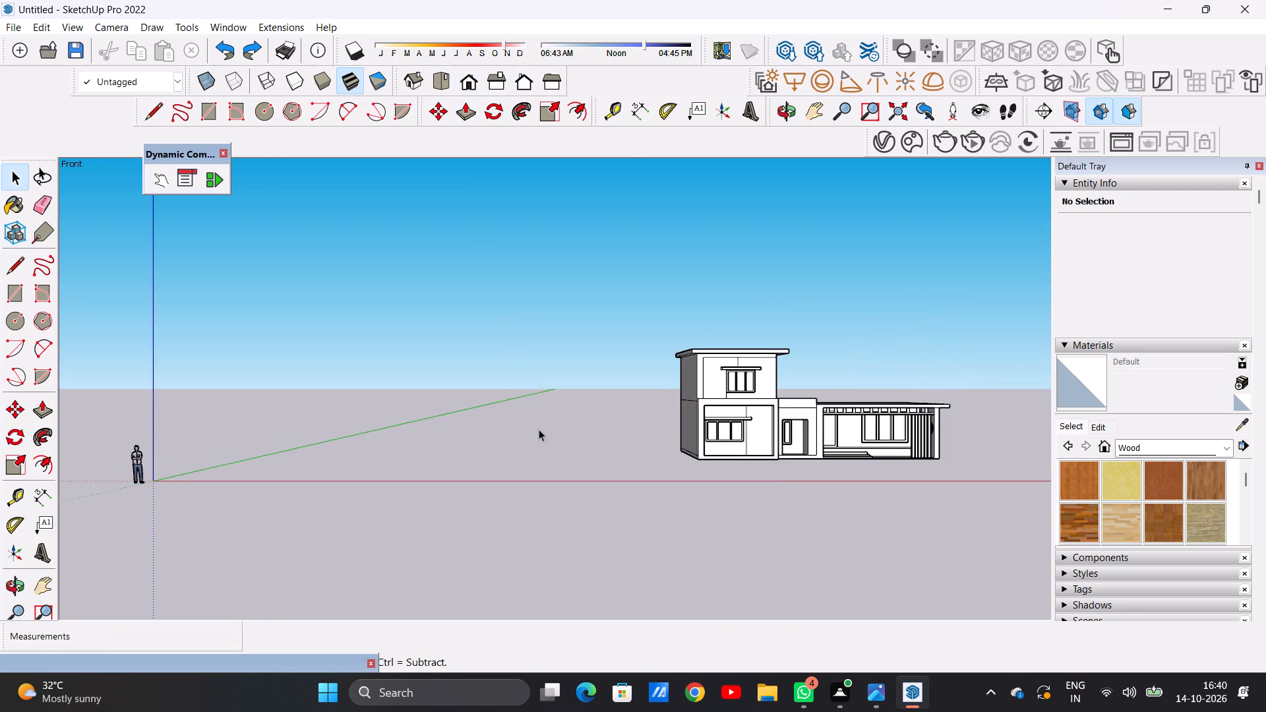
{"action": "scroll", "coordinate": [539, 429], "scroll_direction": "down", "scroll_amount": 4}
{"action": "scroll", "coordinate": [786, 415], "scroll_direction": "up", "scroll_amount": 7}
{"action": "middle_click_drag", "start_coordinate": [773, 409], "coordinate": [316, 477]}
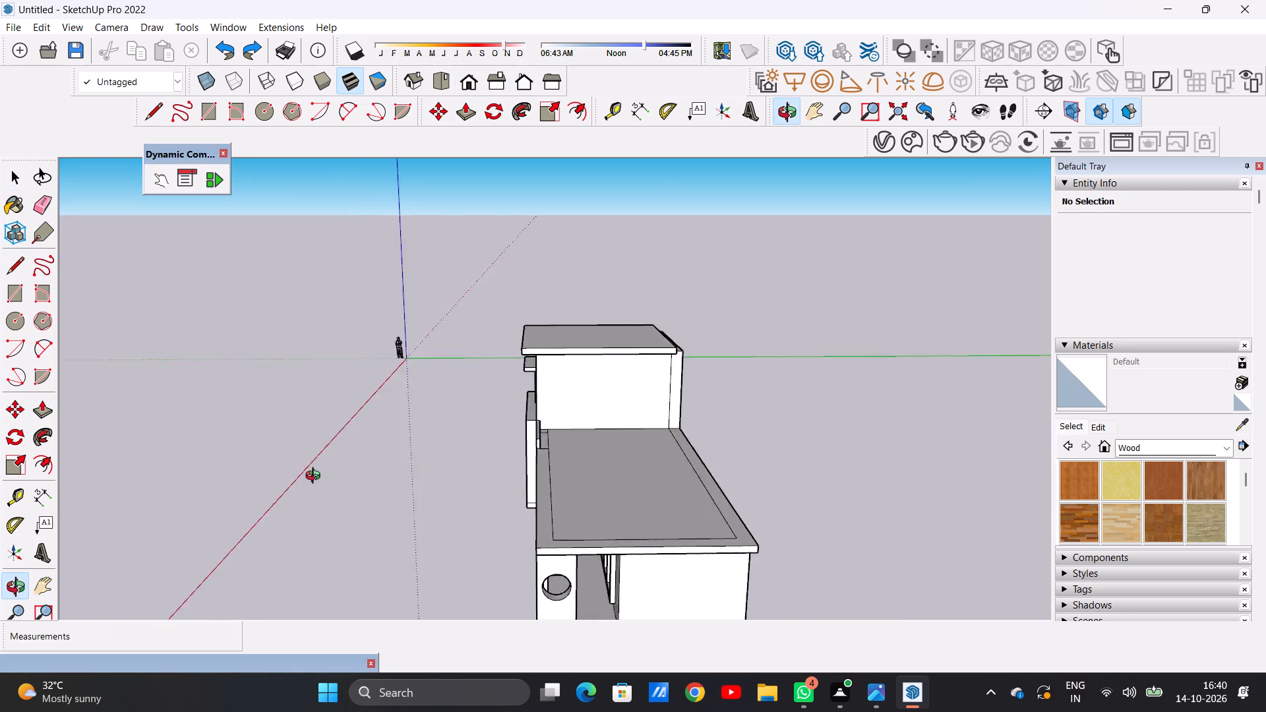
{"action": "middle_click_drag", "start_coordinate": [316, 477], "coordinate": [116, 477]}
{"action": "scroll", "coordinate": [557, 401], "scroll_direction": "up", "scroll_amount": 6}
{"action": "middle_click_drag", "start_coordinate": [477, 470], "coordinate": [508, 376]}
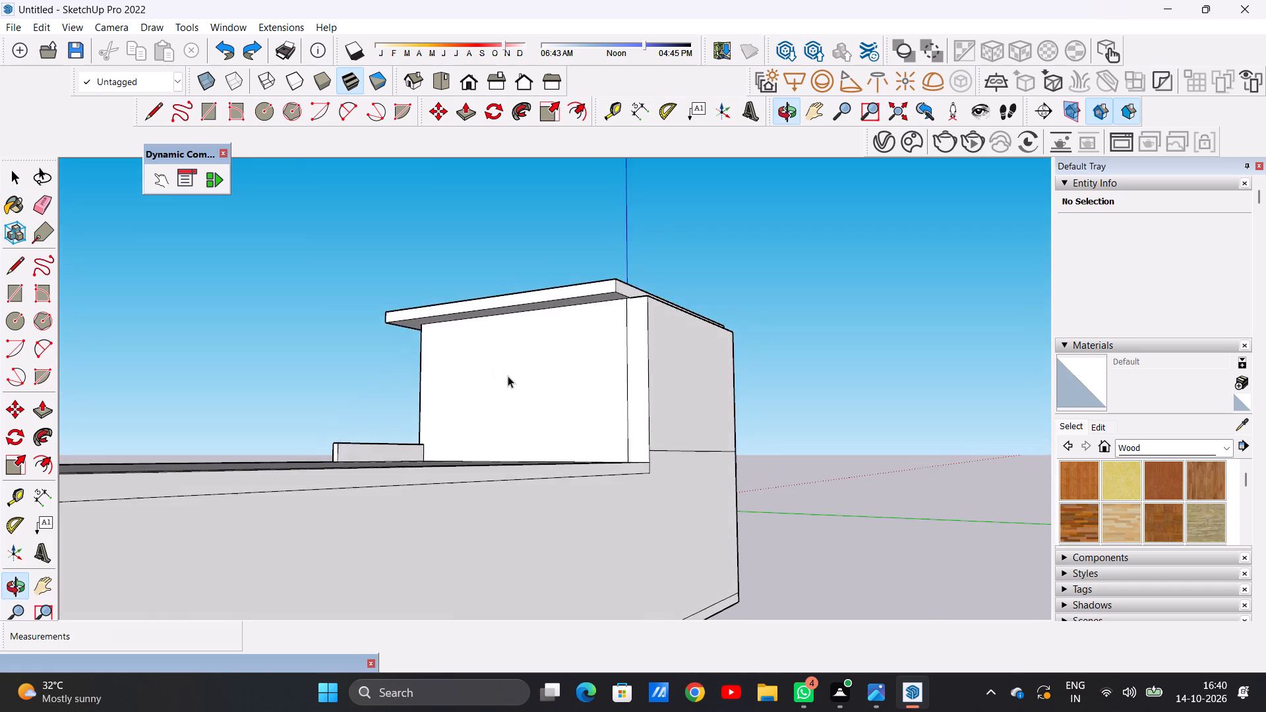
{"action": "scroll", "coordinate": [476, 328], "scroll_direction": "up", "scroll_amount": 6}
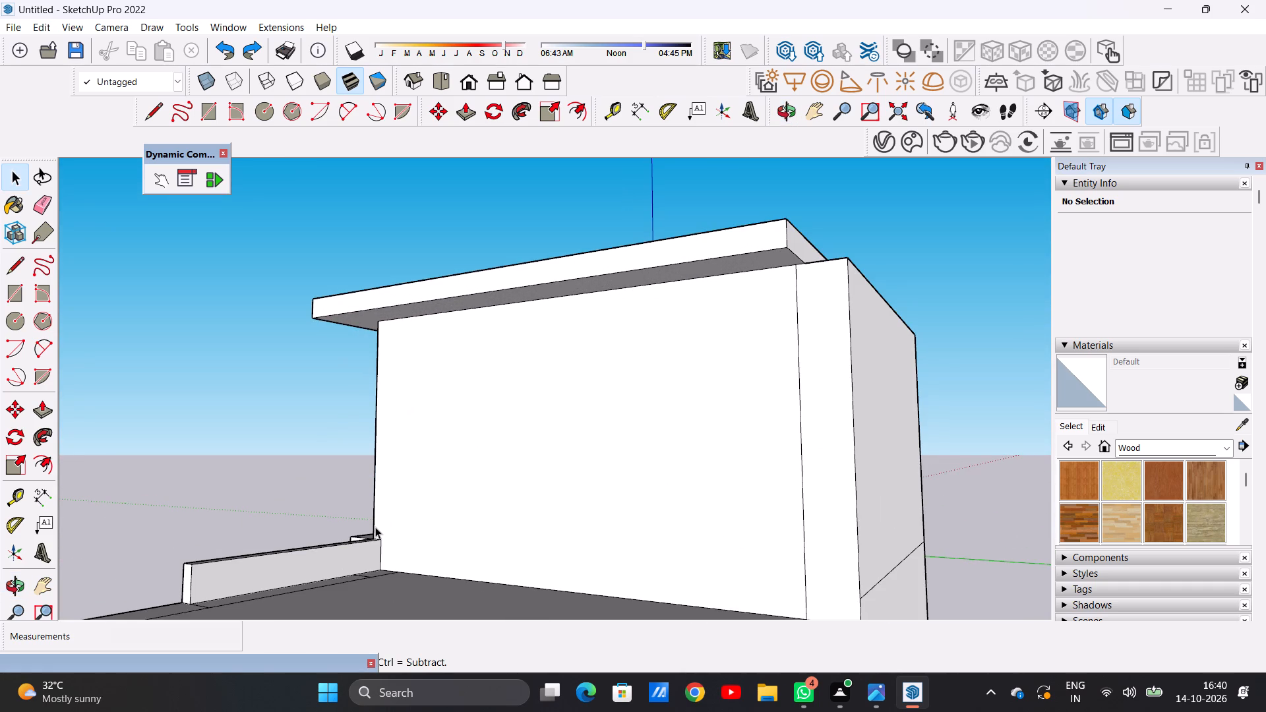
{"action": "key", "text": "l"}
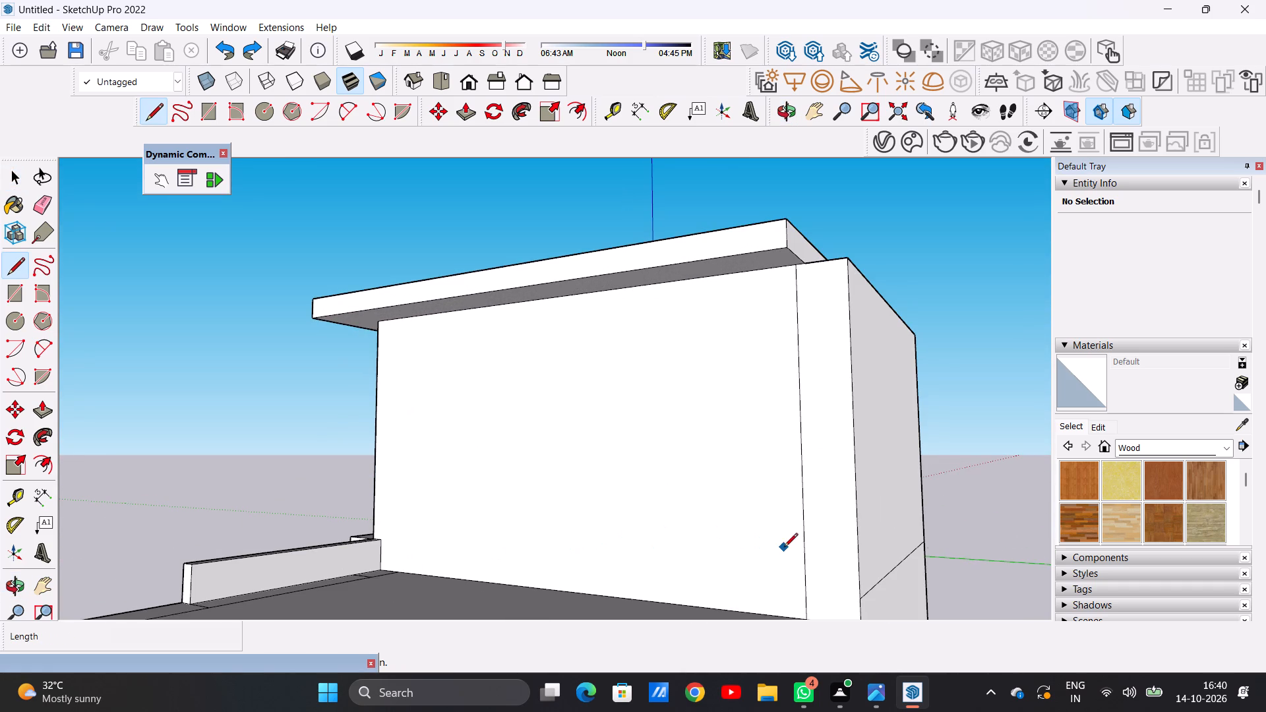
{"action": "key", "text": "space"}
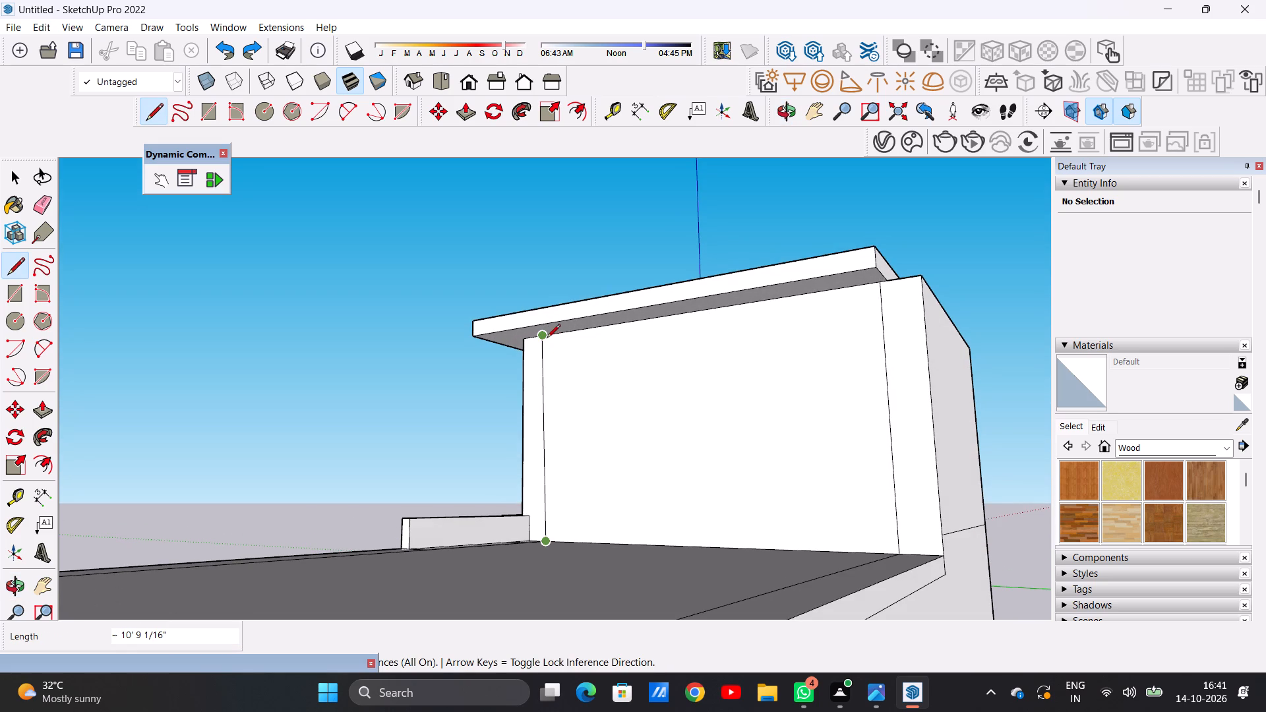
{"action": "left_click", "coordinate": [555, 336]}
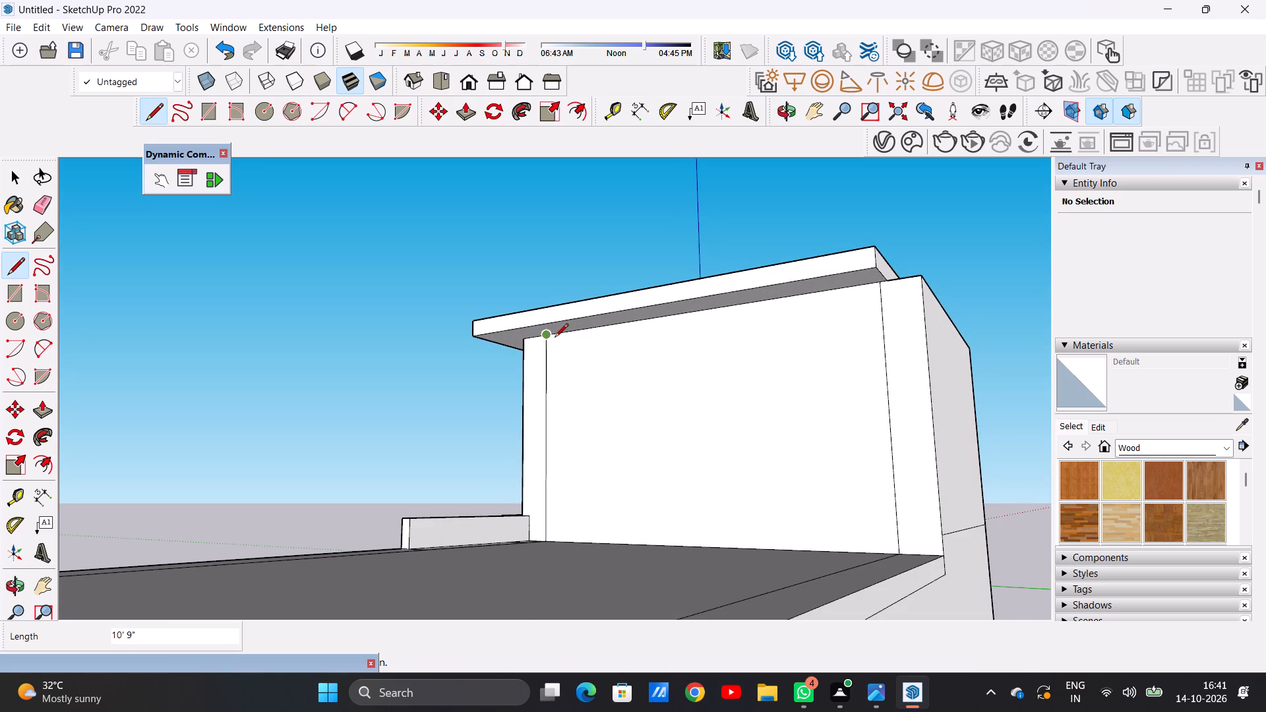
{"action": "key", "text": "space"}
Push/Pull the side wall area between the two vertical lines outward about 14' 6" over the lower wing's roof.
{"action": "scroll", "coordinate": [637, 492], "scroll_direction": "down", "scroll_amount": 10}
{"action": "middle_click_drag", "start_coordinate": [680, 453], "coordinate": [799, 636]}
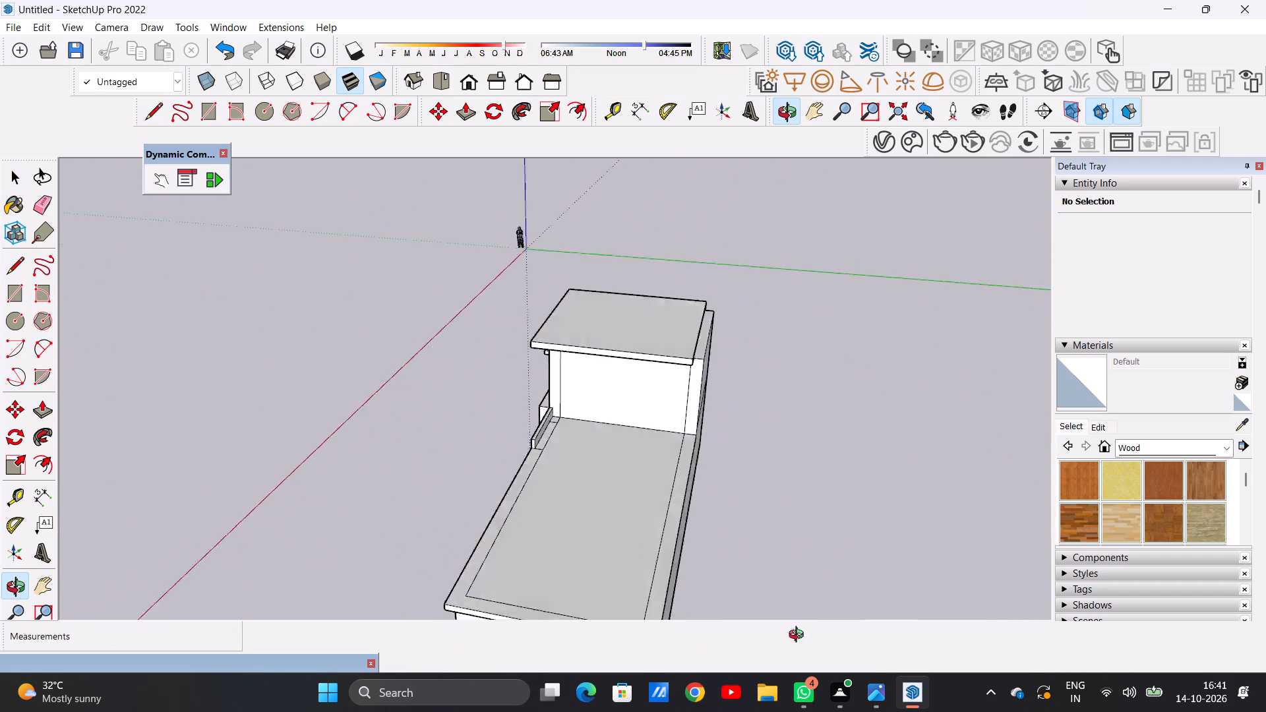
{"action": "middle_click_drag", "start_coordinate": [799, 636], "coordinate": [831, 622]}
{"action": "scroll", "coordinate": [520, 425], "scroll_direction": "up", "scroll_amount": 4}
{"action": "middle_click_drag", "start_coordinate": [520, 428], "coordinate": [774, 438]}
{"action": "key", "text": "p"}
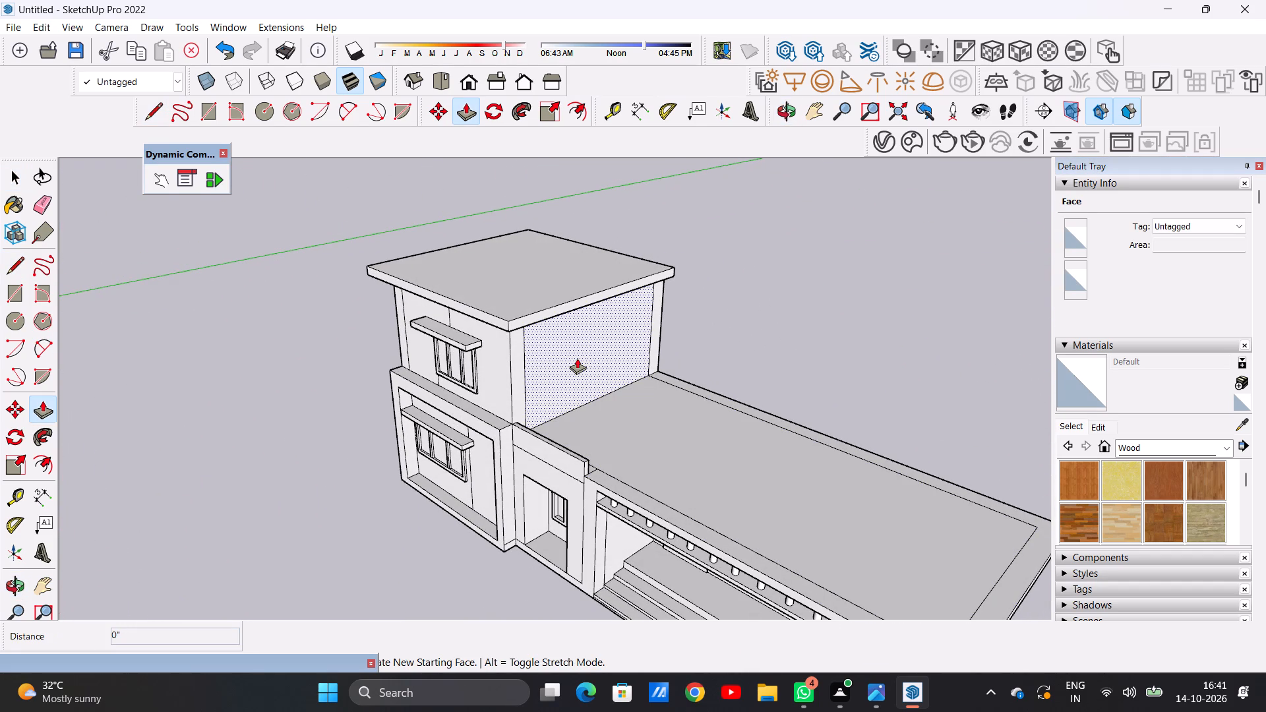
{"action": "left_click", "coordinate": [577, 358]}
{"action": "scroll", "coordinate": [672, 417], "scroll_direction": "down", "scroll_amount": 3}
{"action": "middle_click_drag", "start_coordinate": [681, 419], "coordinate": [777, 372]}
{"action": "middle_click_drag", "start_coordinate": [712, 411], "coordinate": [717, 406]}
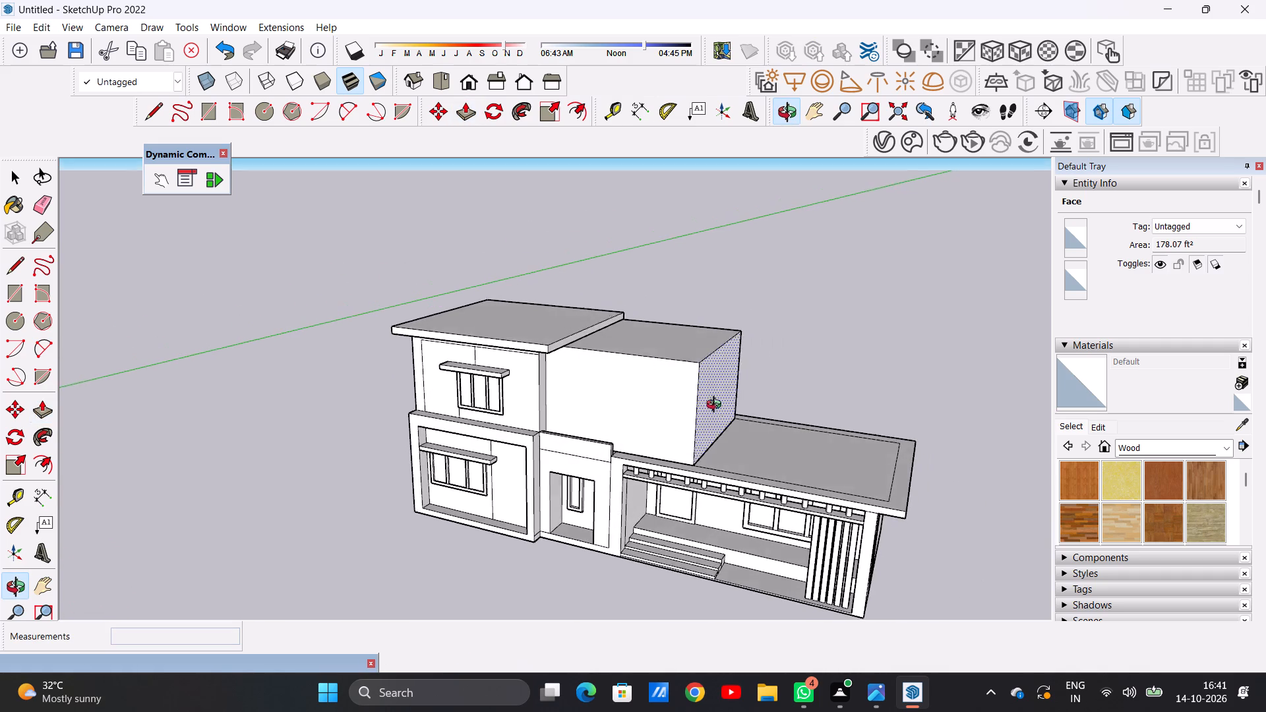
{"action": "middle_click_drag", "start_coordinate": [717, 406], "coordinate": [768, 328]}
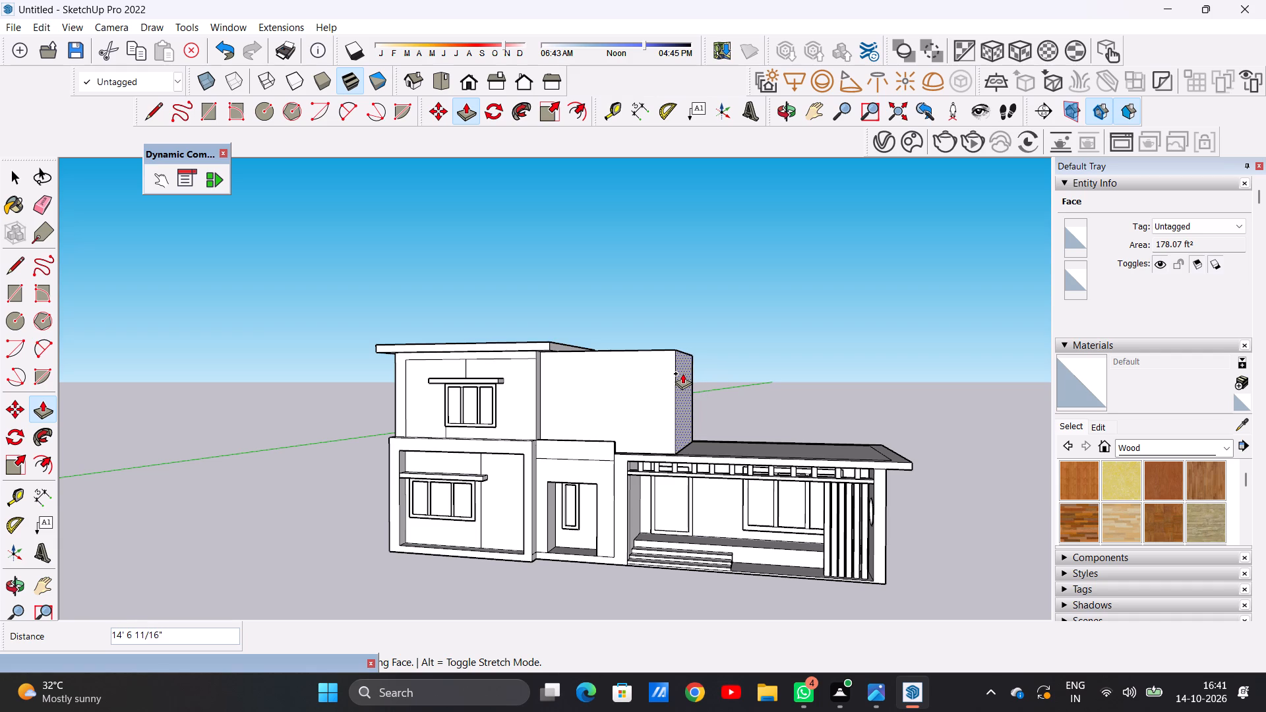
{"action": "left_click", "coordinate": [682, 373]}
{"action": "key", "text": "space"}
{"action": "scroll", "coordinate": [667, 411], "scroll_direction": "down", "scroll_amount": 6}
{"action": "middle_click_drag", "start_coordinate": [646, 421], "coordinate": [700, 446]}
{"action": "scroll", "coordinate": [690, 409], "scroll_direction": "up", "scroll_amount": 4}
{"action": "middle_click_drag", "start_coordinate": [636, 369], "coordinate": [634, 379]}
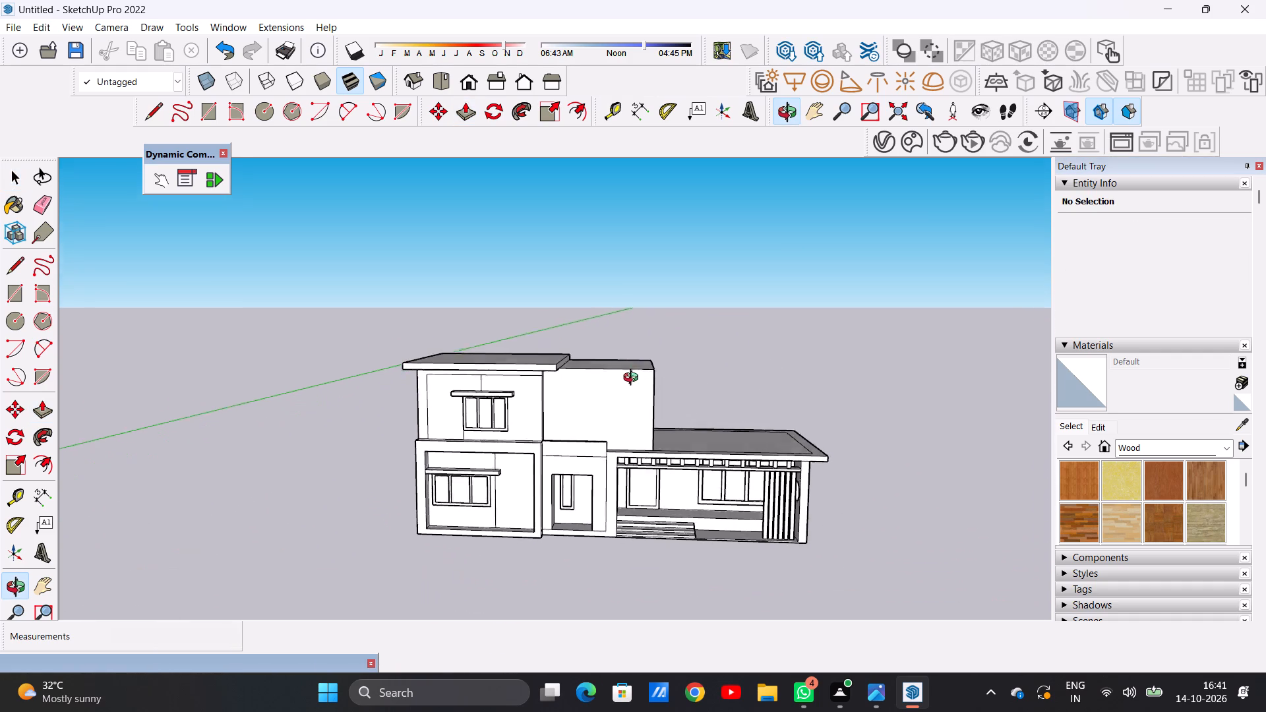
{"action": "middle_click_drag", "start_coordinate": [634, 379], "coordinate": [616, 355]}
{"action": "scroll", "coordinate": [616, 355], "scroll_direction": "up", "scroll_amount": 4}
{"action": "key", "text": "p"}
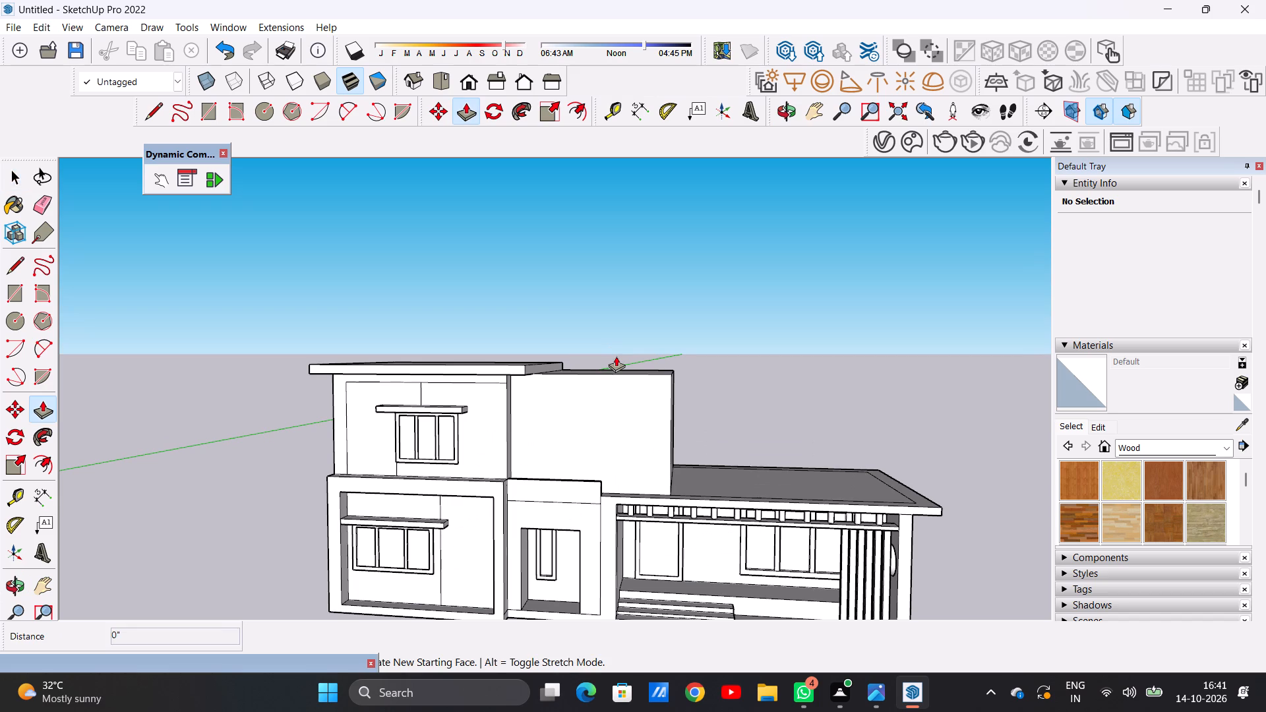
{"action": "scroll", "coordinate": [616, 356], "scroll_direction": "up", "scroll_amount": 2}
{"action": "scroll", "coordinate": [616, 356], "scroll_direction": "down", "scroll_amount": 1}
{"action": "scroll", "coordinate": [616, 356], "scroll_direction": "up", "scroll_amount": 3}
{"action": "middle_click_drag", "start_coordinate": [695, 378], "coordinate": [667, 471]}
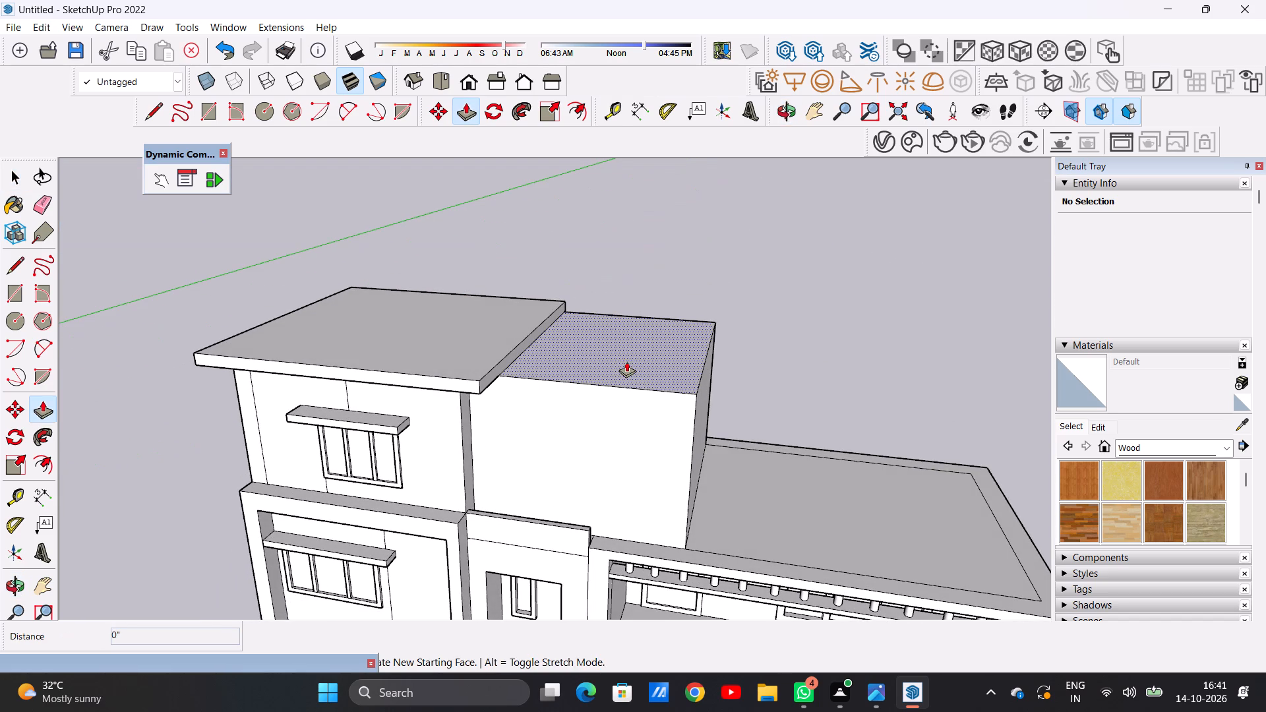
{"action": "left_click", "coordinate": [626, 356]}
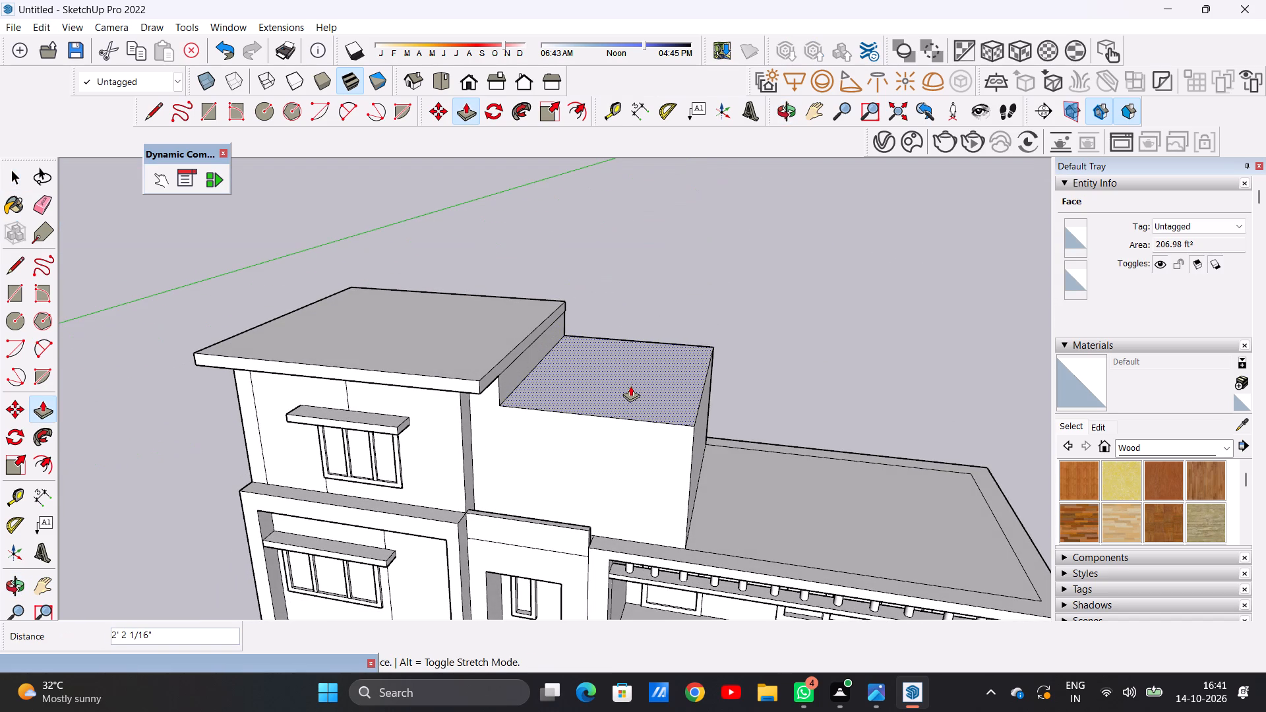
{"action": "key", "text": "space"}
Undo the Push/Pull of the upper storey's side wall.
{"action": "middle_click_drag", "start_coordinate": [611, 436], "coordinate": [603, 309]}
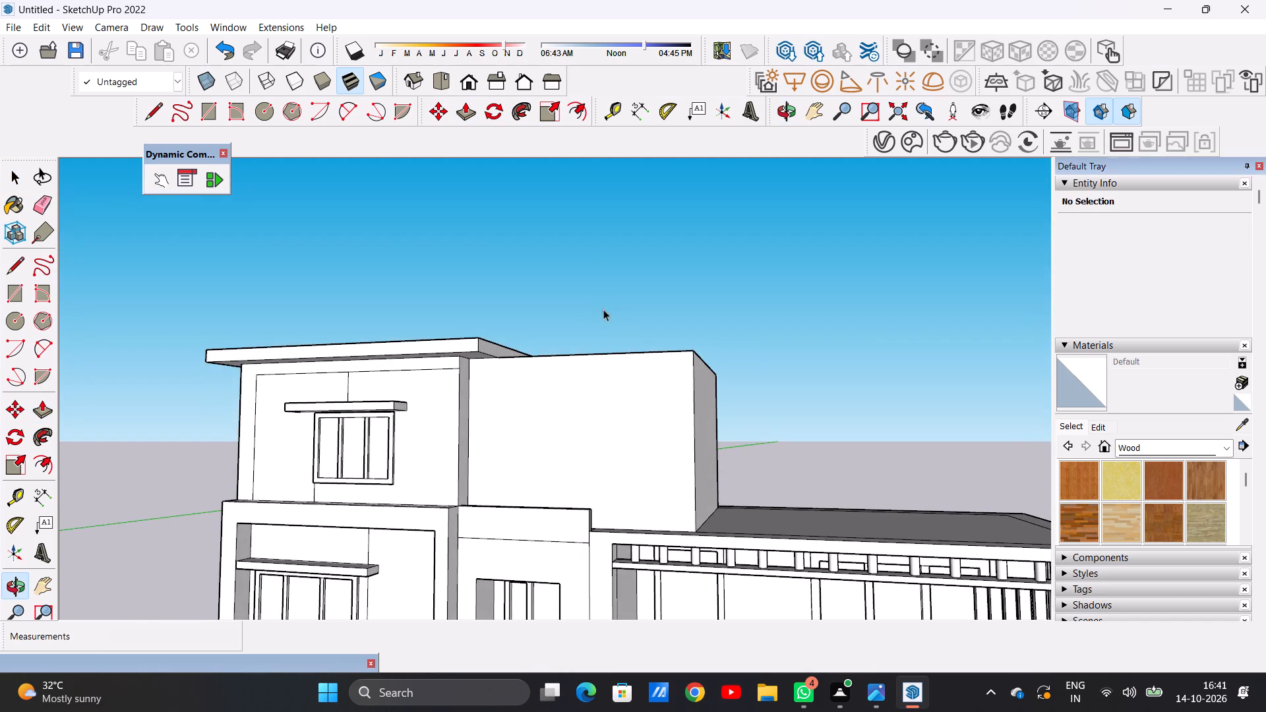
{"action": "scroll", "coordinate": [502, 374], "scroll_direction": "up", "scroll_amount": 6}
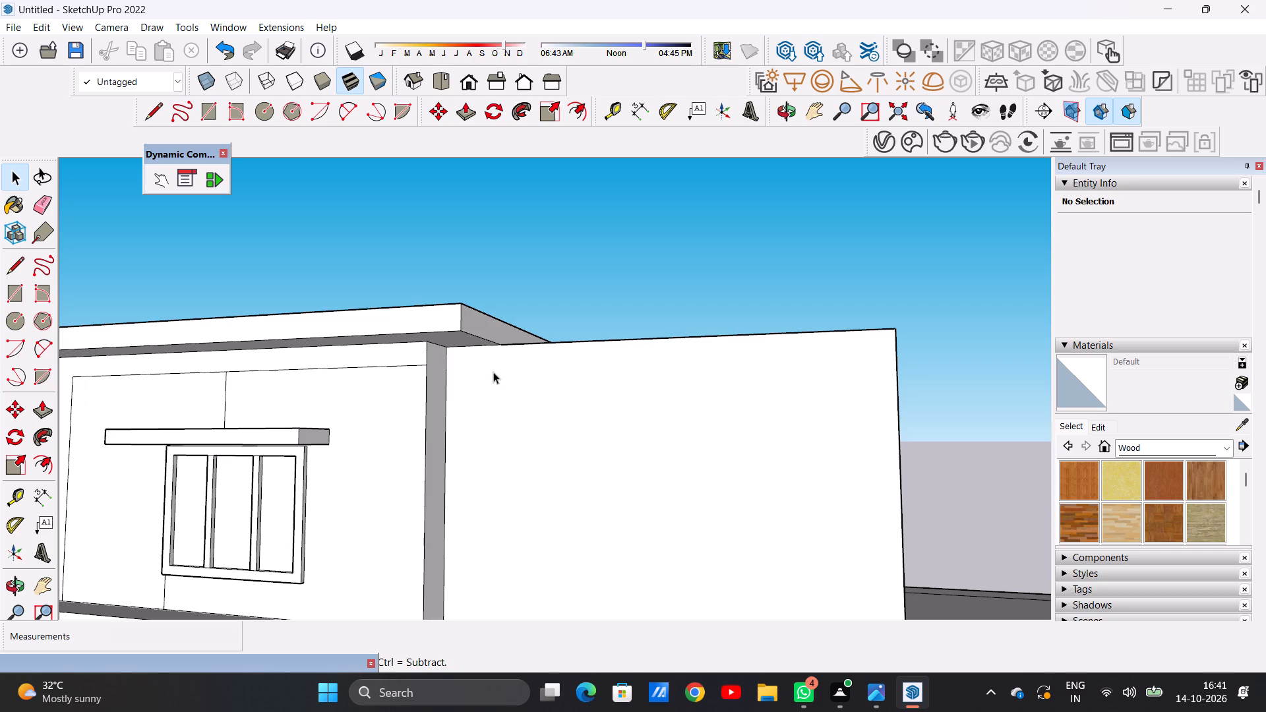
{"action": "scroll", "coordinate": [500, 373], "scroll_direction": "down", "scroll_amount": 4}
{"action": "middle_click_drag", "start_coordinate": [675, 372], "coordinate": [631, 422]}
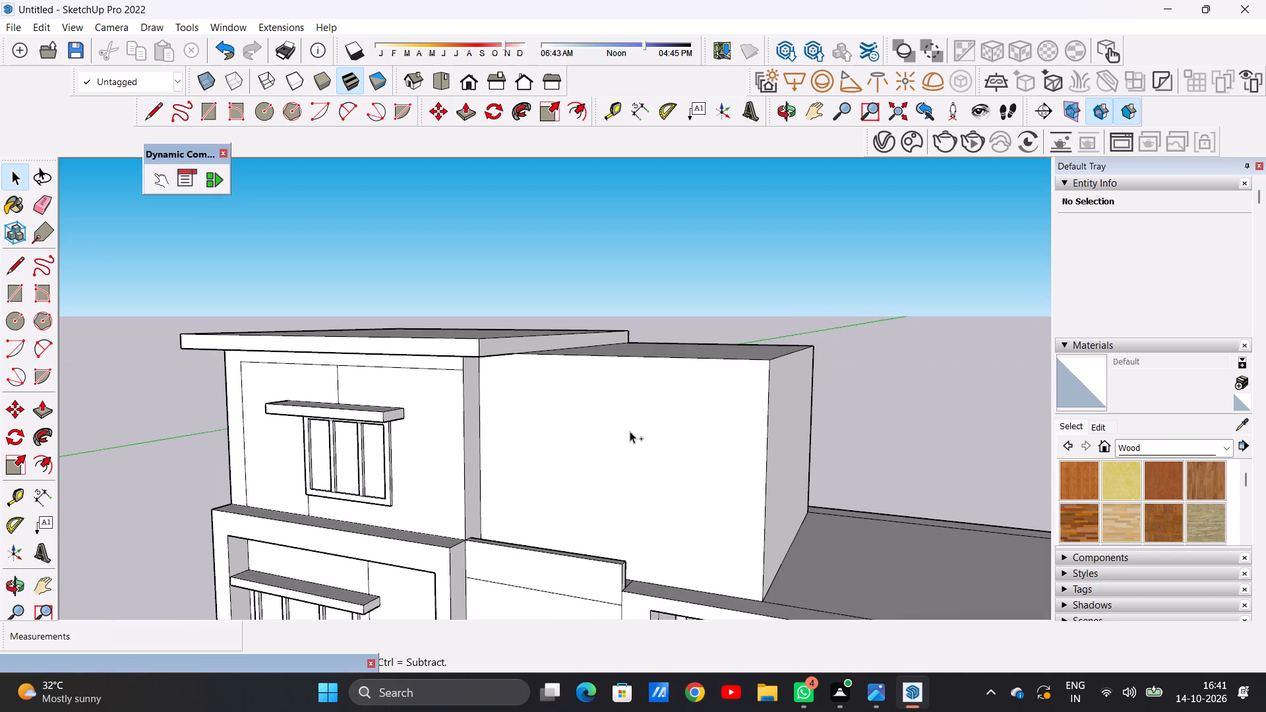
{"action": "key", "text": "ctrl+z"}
Draw a horizontal line about 16' 7" long across the side wall between the two vertical lines, a little below the roof overhang.
{"action": "middle_click_drag", "start_coordinate": [631, 421], "coordinate": [429, 377]}
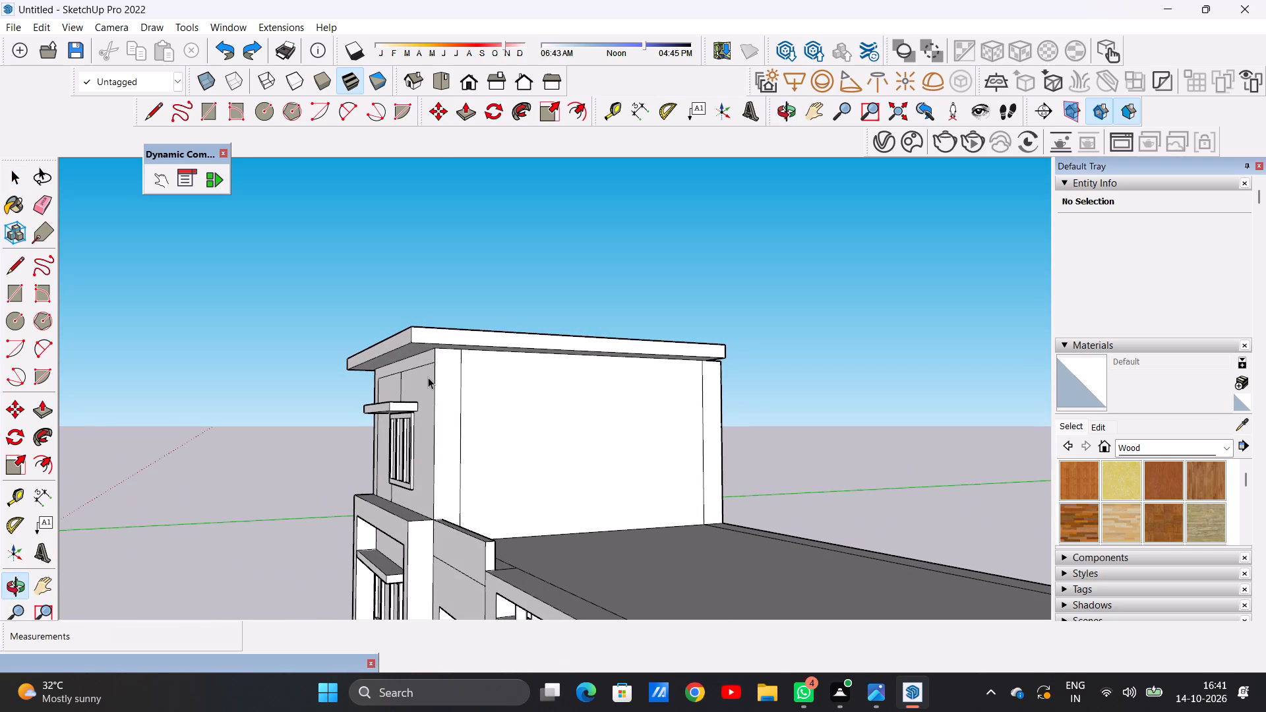
{"action": "key", "text": "l"}
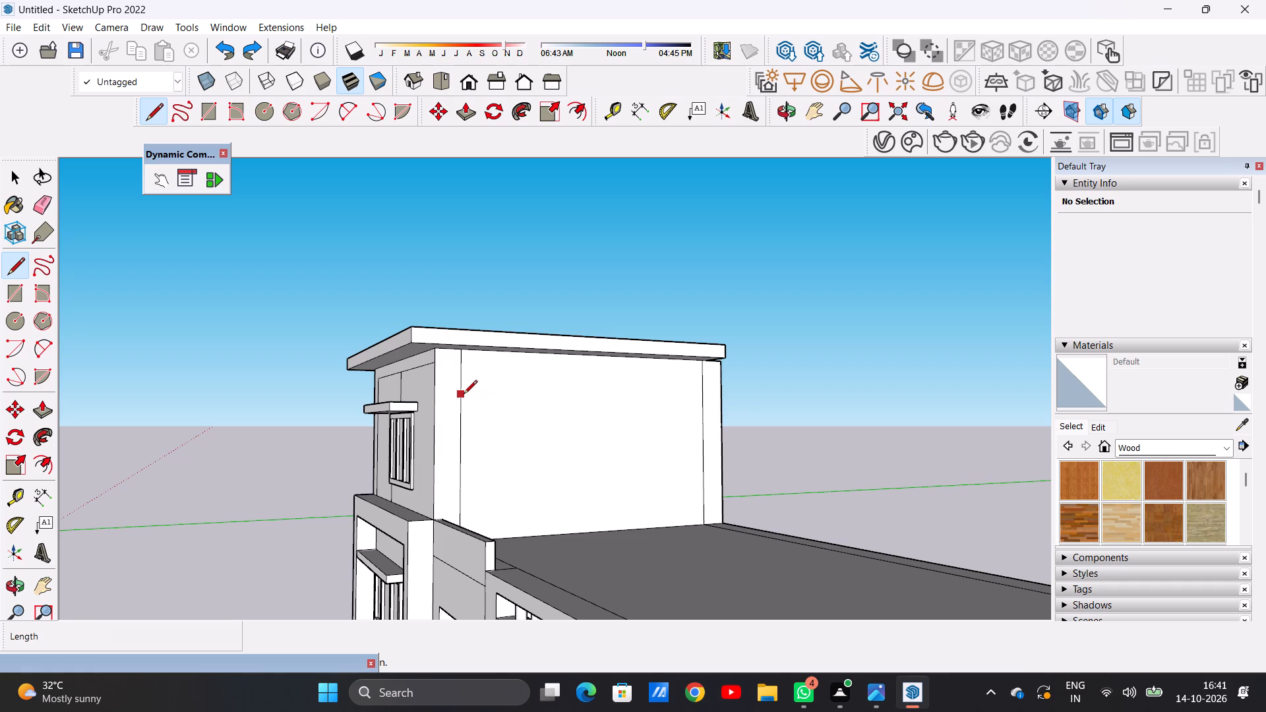
{"action": "left_click", "coordinate": [464, 395]}
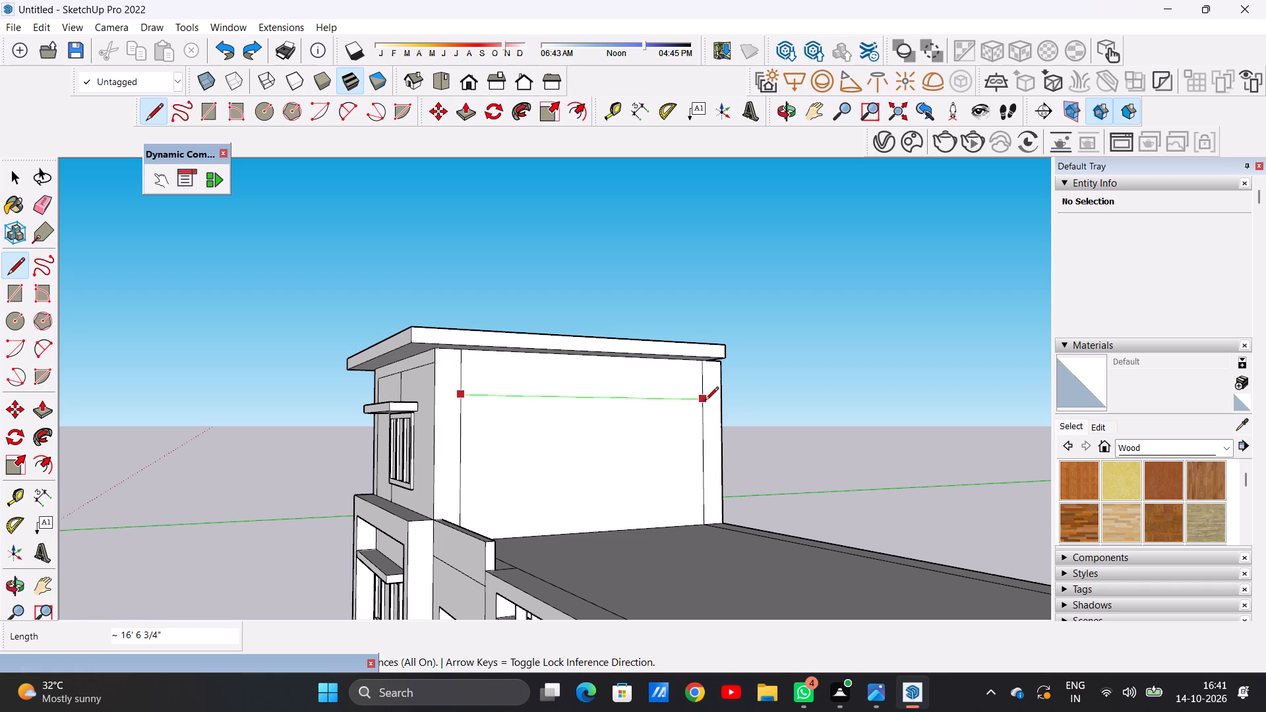
{"action": "left_click", "coordinate": [705, 401]}
{"action": "key", "text": "space"}
Push/Pull the side wall area below the horizontal line outward about 14' 10" over the lower wing's roof.
{"action": "scroll", "coordinate": [651, 430], "scroll_direction": "down", "scroll_amount": 5}
{"action": "middle_click_drag", "start_coordinate": [577, 436], "coordinate": [650, 541]}
{"action": "key", "text": "p"}
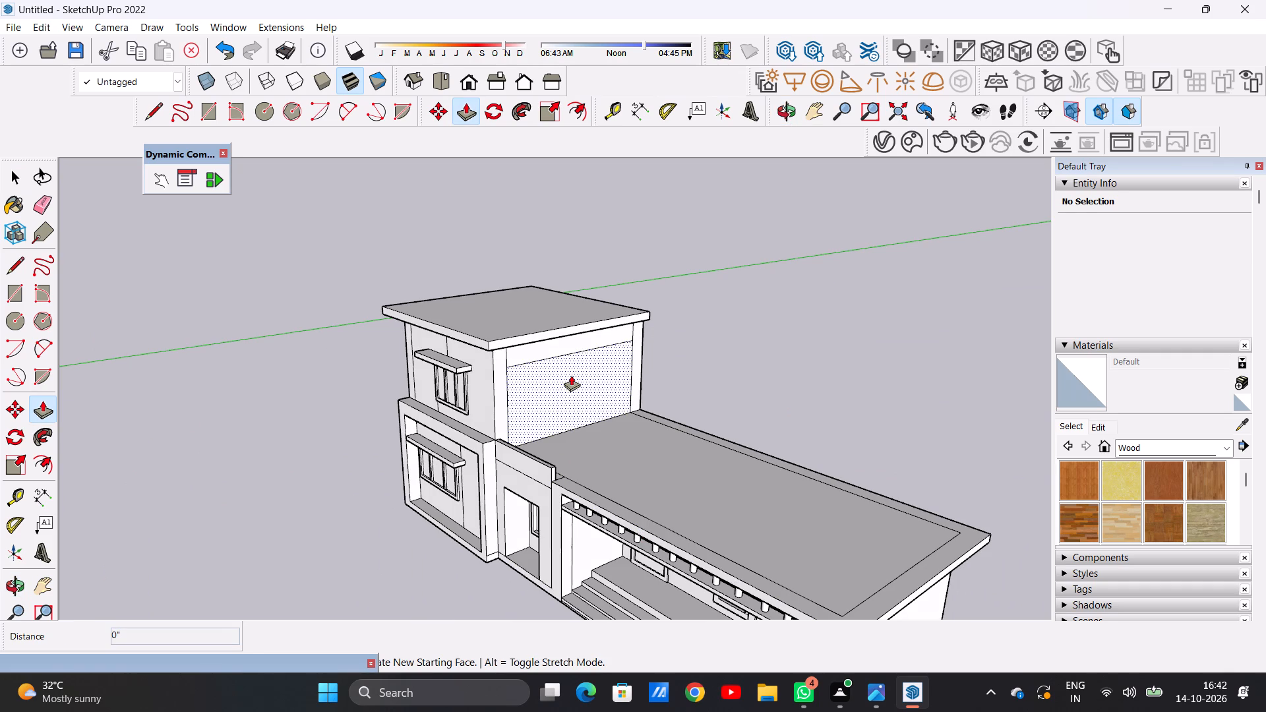
{"action": "left_click", "coordinate": [571, 375]}
{"action": "middle_click_drag", "start_coordinate": [640, 467], "coordinate": [814, 380]}
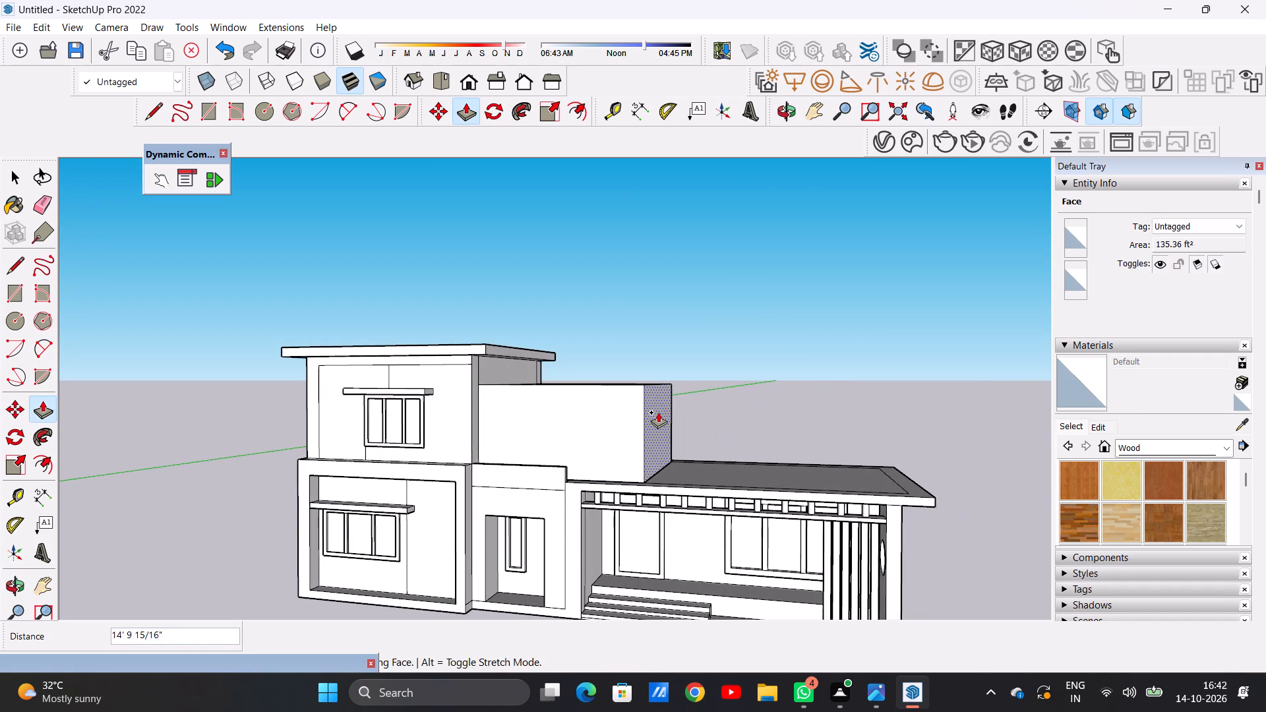
{"action": "left_click", "coordinate": [653, 411]}
{"action": "key", "text": "space"}
Push/Pull the end face of the new upper-storey extension slightly inward to shorten the block over the lower wing.
{"action": "scroll", "coordinate": [627, 458], "scroll_direction": "down", "scroll_amount": 6}
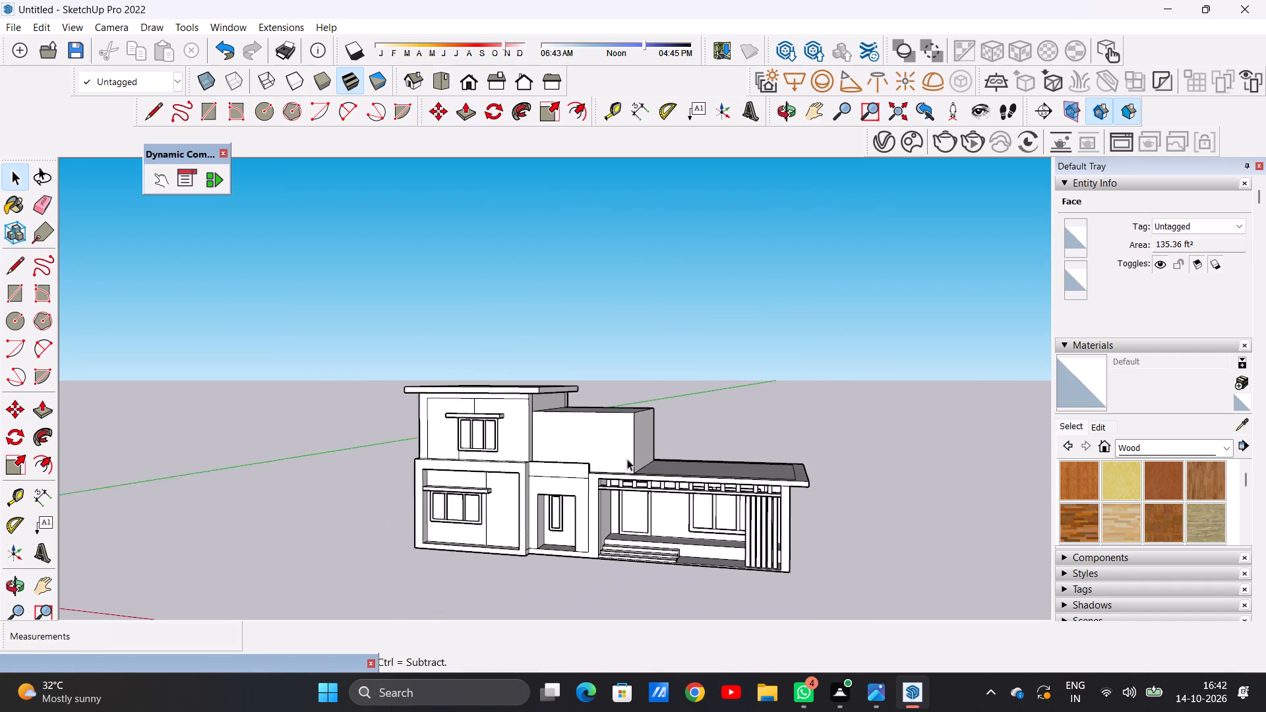
{"action": "middle_click_drag", "start_coordinate": [627, 459], "coordinate": [686, 460]}
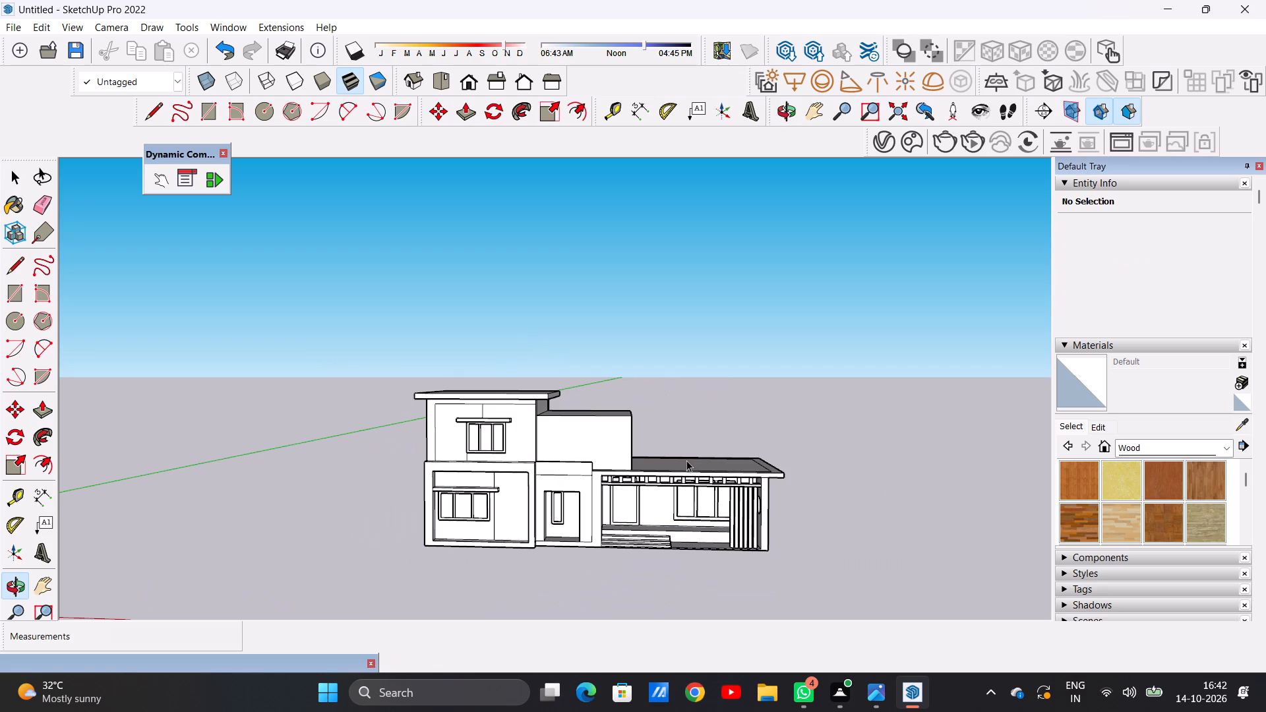
{"action": "scroll", "coordinate": [636, 442], "scroll_direction": "up", "scroll_amount": 4}
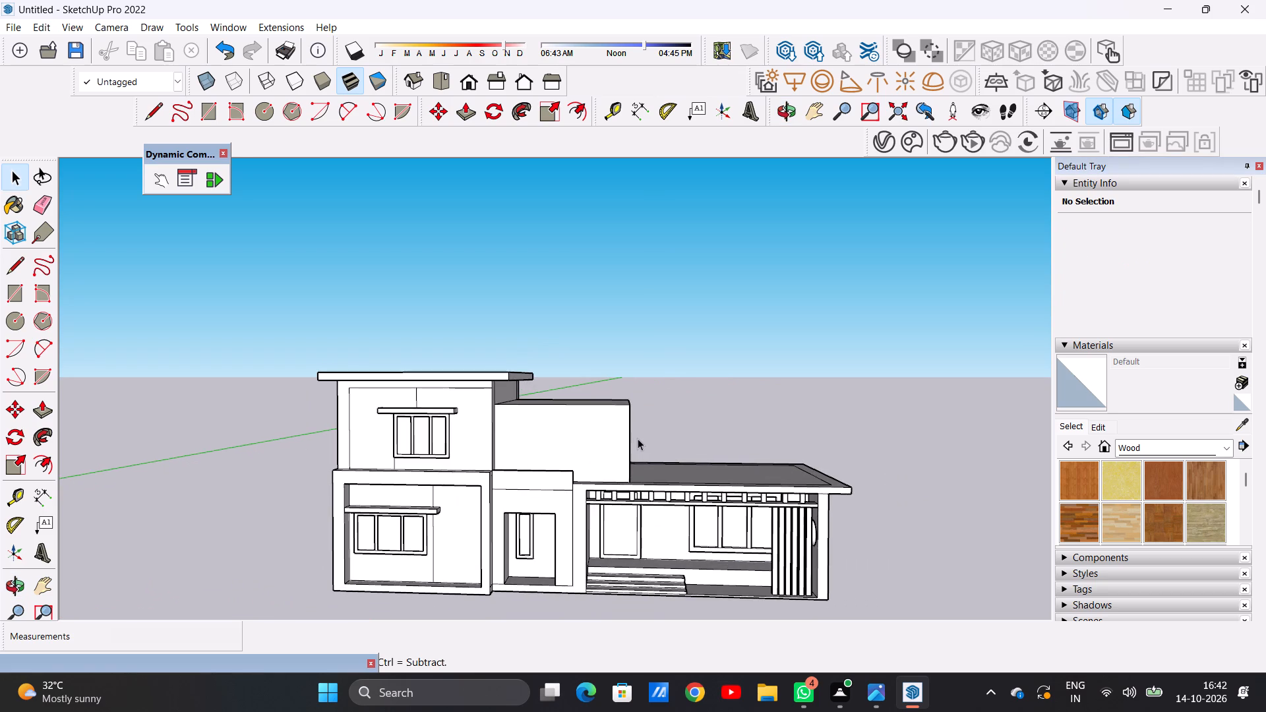
{"action": "middle_click_drag", "start_coordinate": [651, 440], "coordinate": [636, 419]}
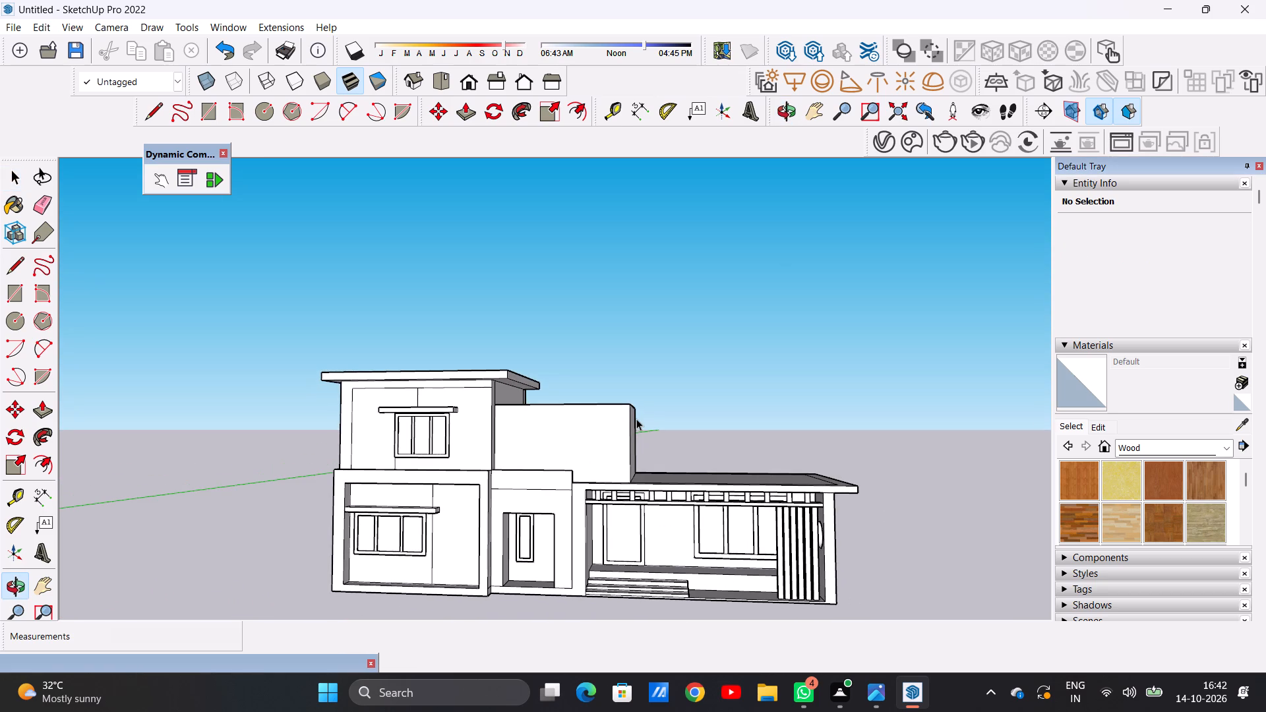
{"action": "scroll", "coordinate": [636, 419], "scroll_direction": "up", "scroll_amount": 6}
{"action": "middle_click_drag", "start_coordinate": [642, 423], "coordinate": [586, 495]}
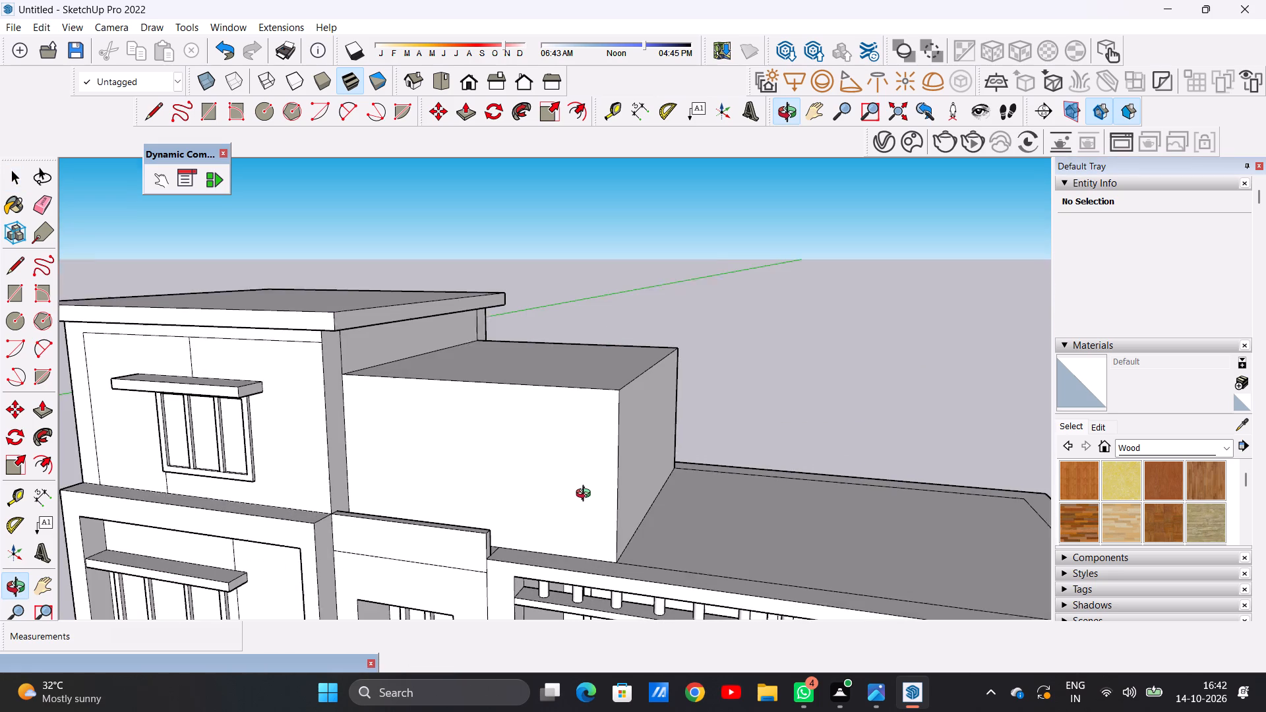
{"action": "middle_click_drag", "start_coordinate": [586, 495], "coordinate": [586, 496]}
{"action": "key", "text": "p"}
{"action": "left_click", "coordinate": [633, 427]}
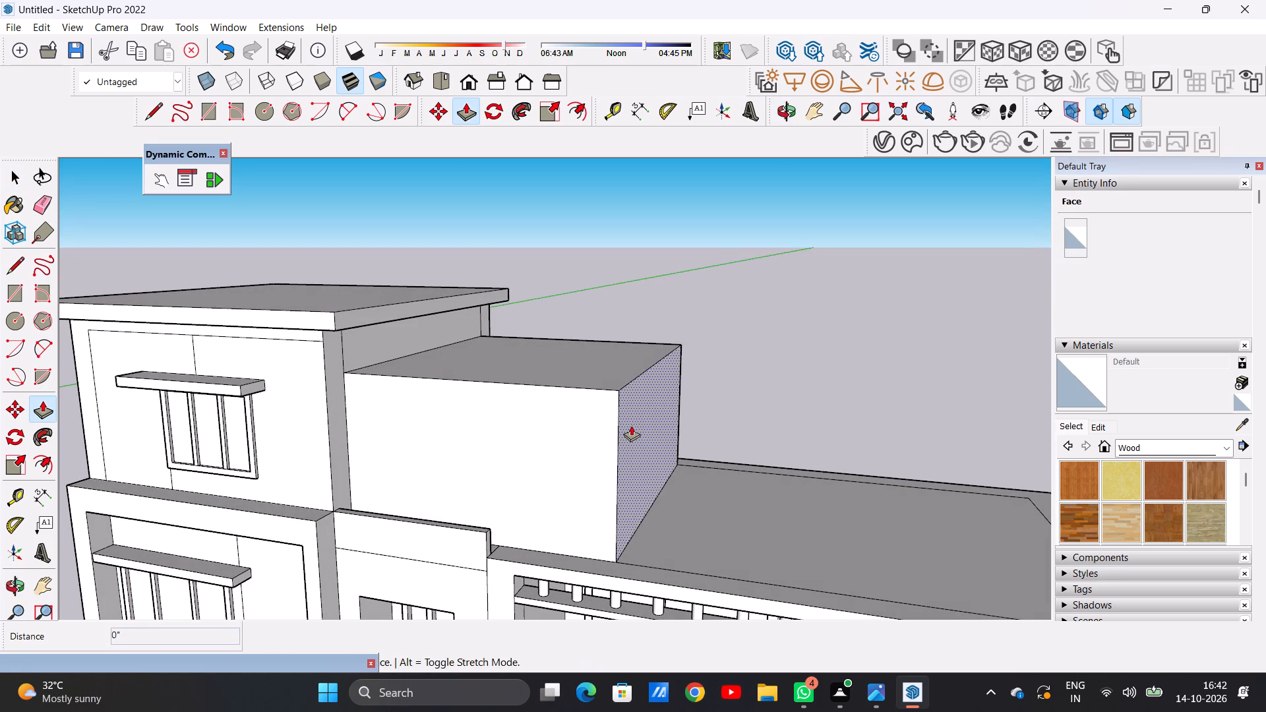
{"action": "left_click", "coordinate": [615, 413]}
{"action": "key", "text": "space"}
{"action": "scroll", "coordinate": [615, 415], "scroll_direction": "down", "scroll_amount": 5}
{"action": "middle_click_drag", "start_coordinate": [605, 431], "coordinate": [700, 391]}
{"action": "scroll", "coordinate": [660, 403], "scroll_direction": "down", "scroll_amount": 2}
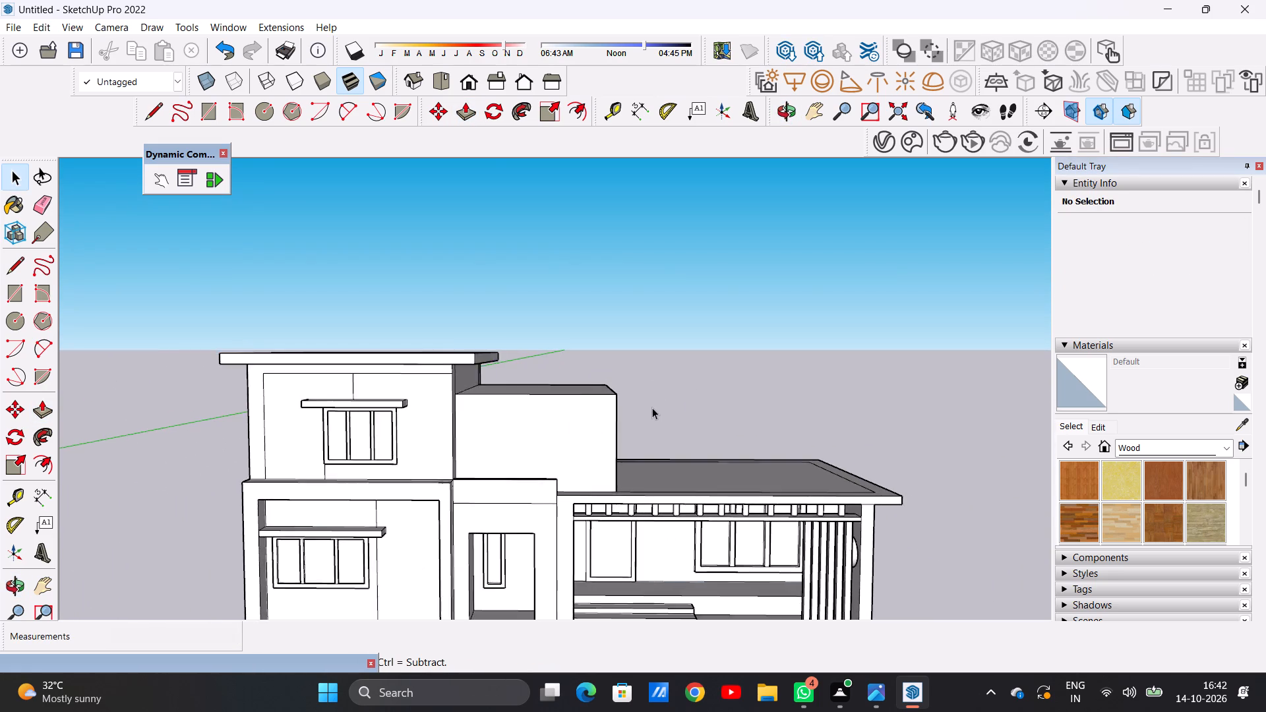
{"action": "scroll", "coordinate": [652, 407], "scroll_direction": "down", "scroll_amount": 2}
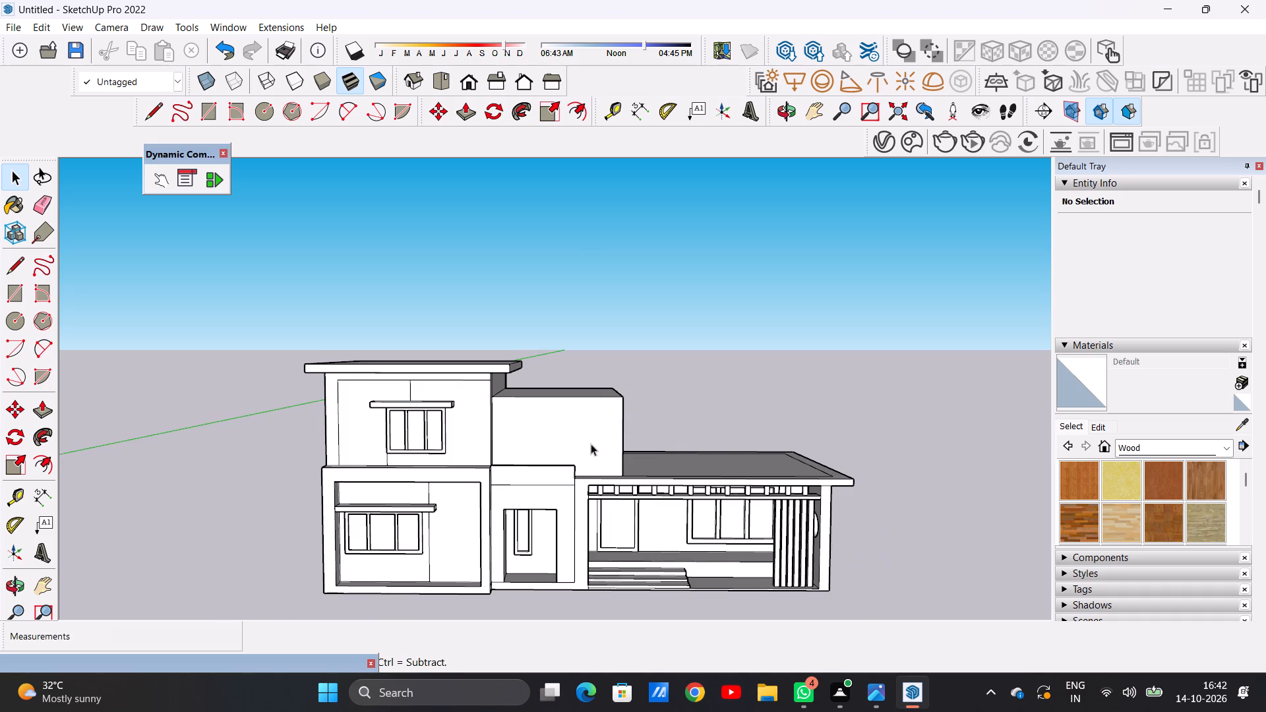
Push/Pull the front face of the upper-storey extension inward about 1' 3 1/2", setting it back from the lower facade.
{"action": "middle_click_drag", "start_coordinate": [591, 444], "coordinate": [585, 421]}
{"action": "scroll", "coordinate": [585, 421], "scroll_direction": "up", "scroll_amount": 6}
{"action": "scroll", "coordinate": [585, 421], "scroll_direction": "down", "scroll_amount": 1}
{"action": "scroll", "coordinate": [585, 421], "scroll_direction": "up", "scroll_amount": 1}
{"action": "middle_click_drag", "start_coordinate": [585, 421], "coordinate": [400, 552]}
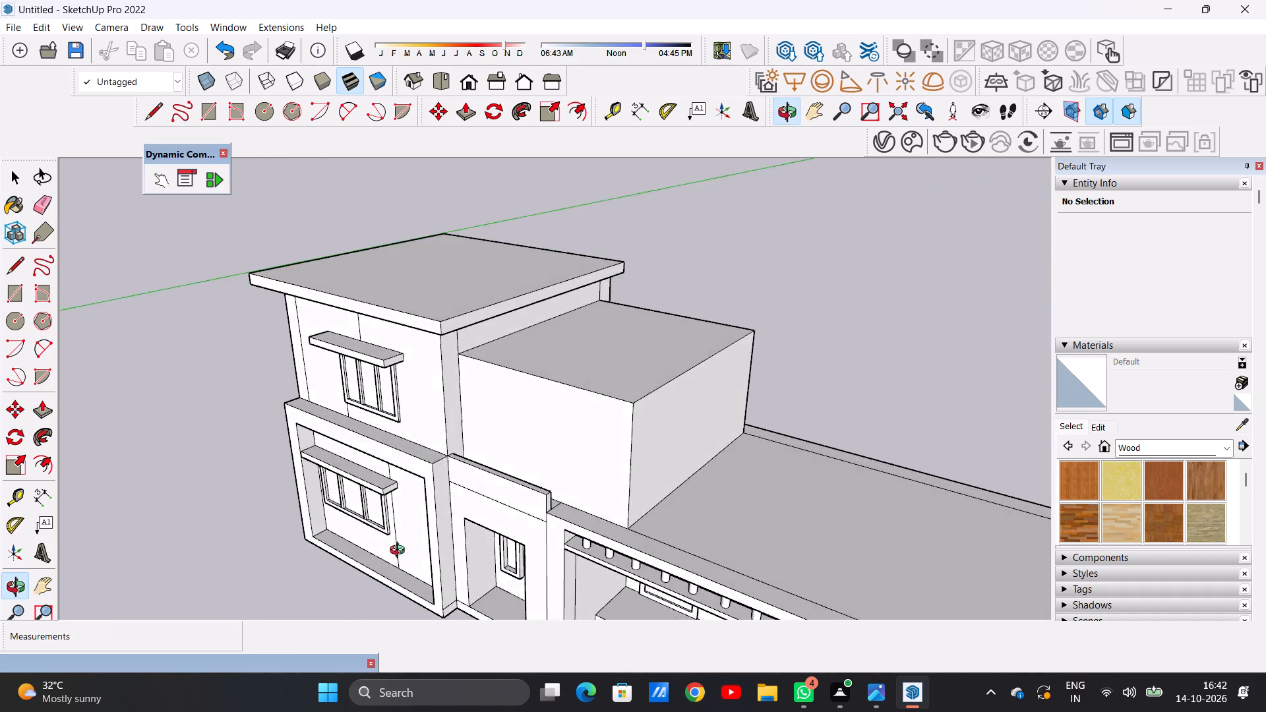
{"action": "middle_click_drag", "start_coordinate": [400, 552], "coordinate": [396, 524]}
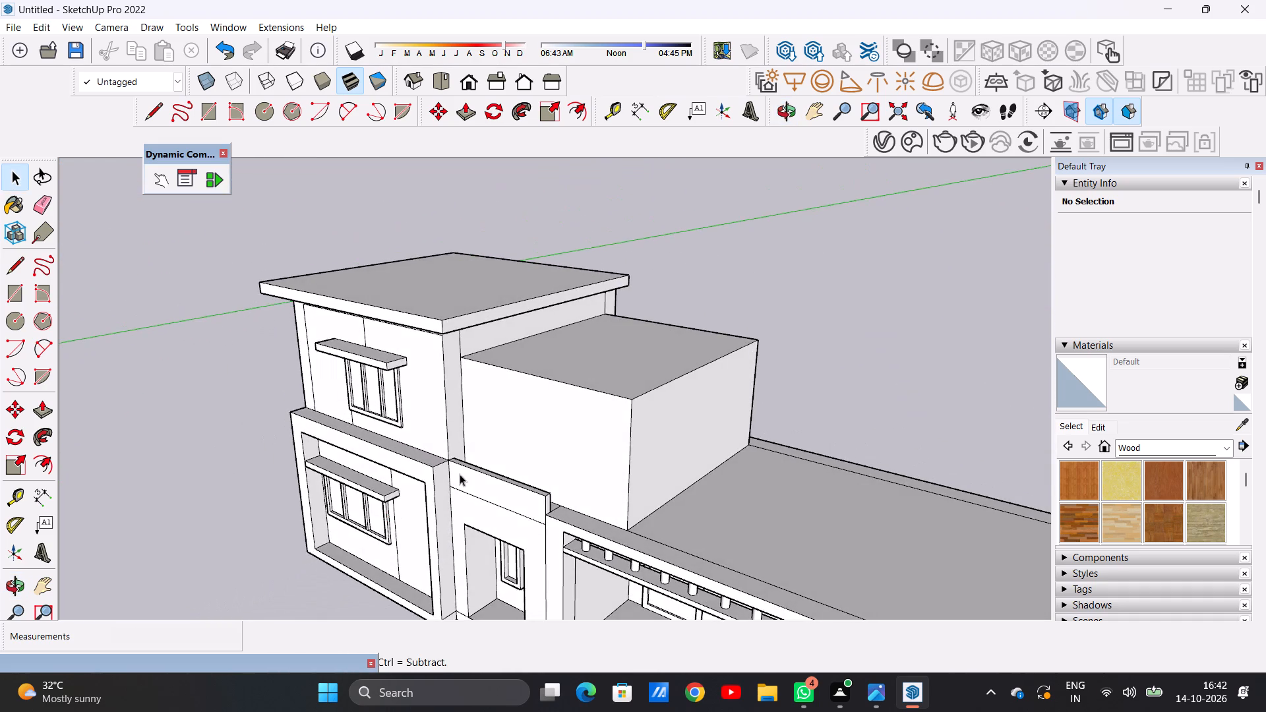
{"action": "scroll", "coordinate": [549, 429], "scroll_direction": "up", "scroll_amount": 5}
{"action": "middle_click_drag", "start_coordinate": [564, 468], "coordinate": [466, 491]}
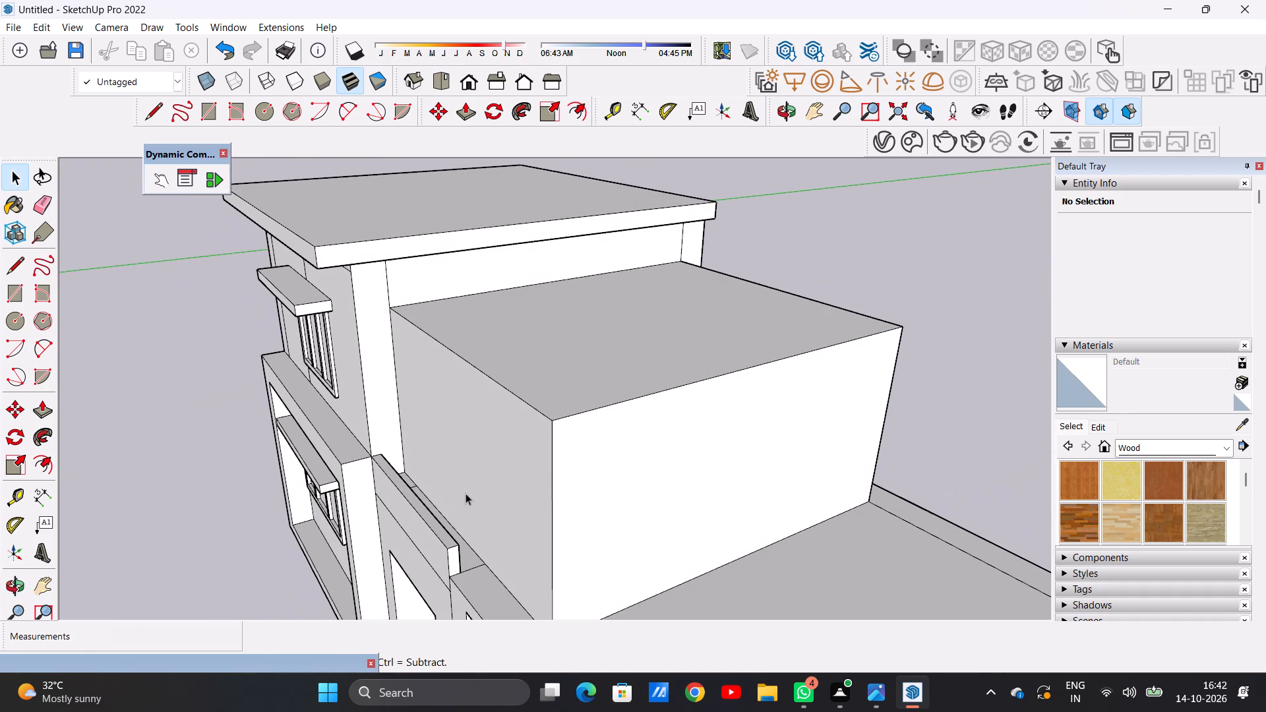
{"action": "key", "text": "p"}
{"action": "left_click", "coordinate": [475, 458]}
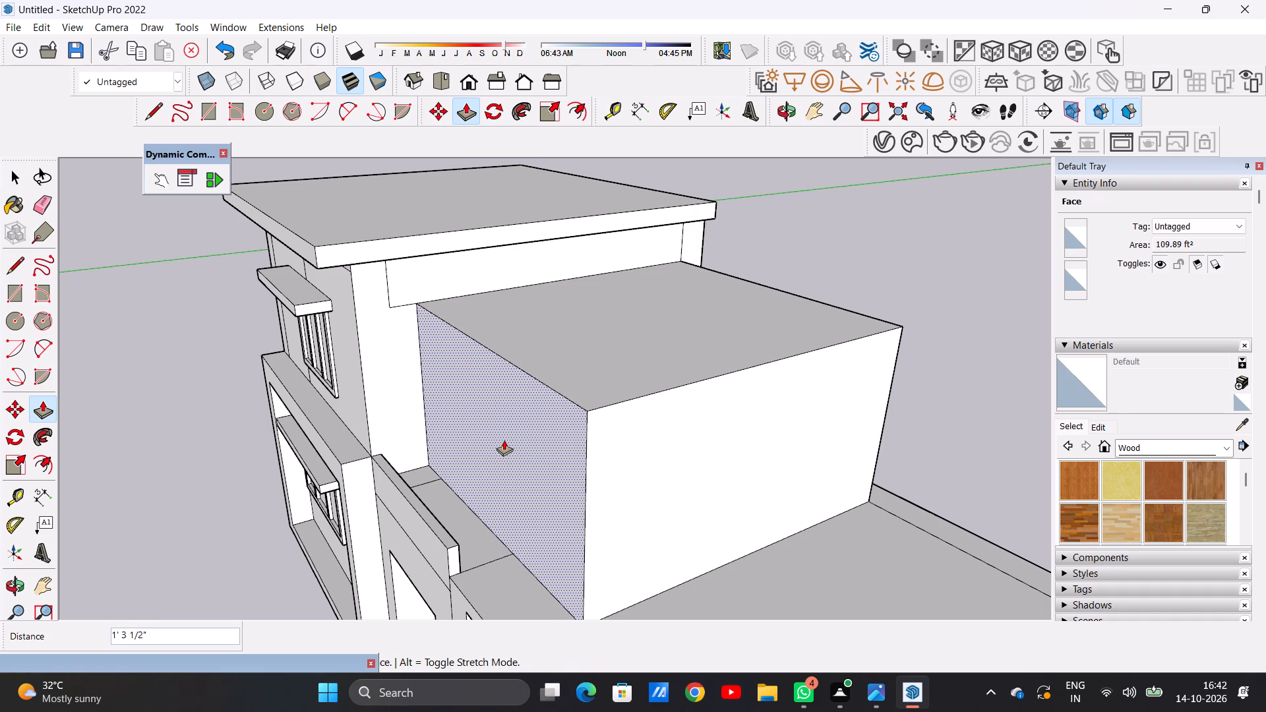
{"action": "left_click", "coordinate": [504, 440]}
{"action": "key", "text": "space"}
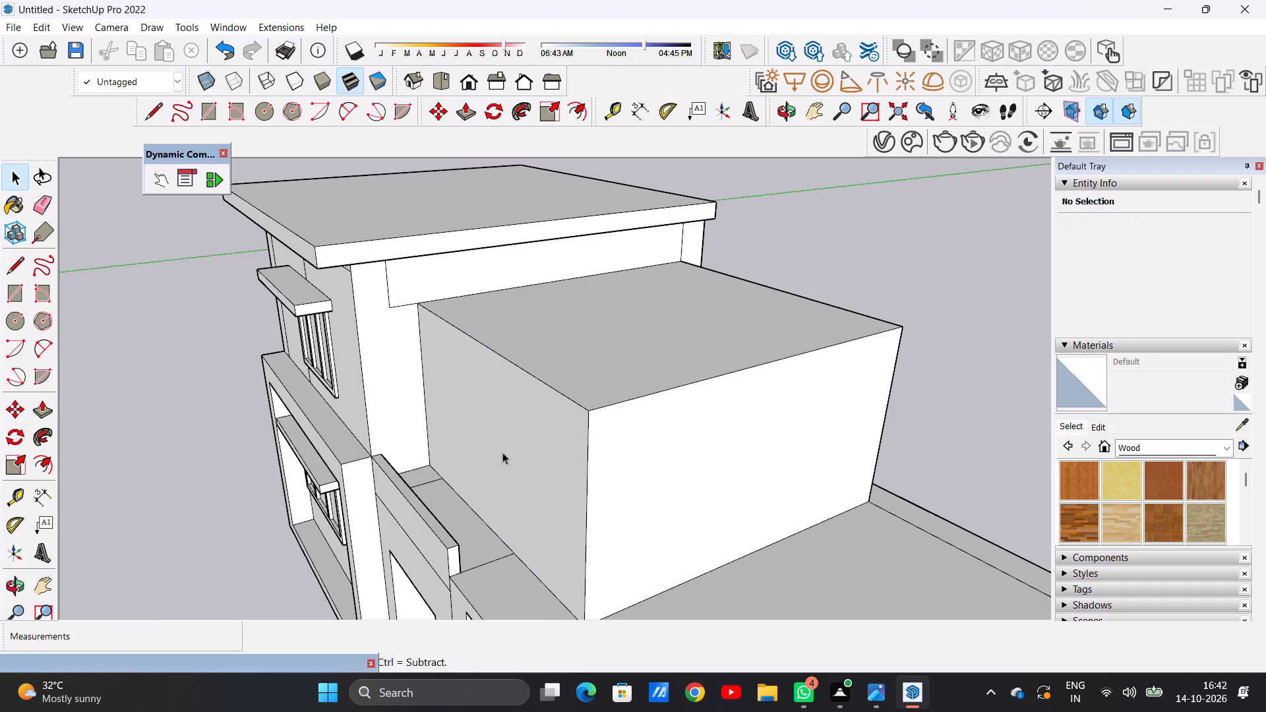
Erase the leftover short vertical edges on the upper side wall and the stray line on the roof strip before the extension.
{"action": "key", "text": "e"}
{"action": "left_click_drag", "start_coordinate": [404, 294], "coordinate": [388, 317]}
{"action": "left_click", "coordinate": [387, 289]}
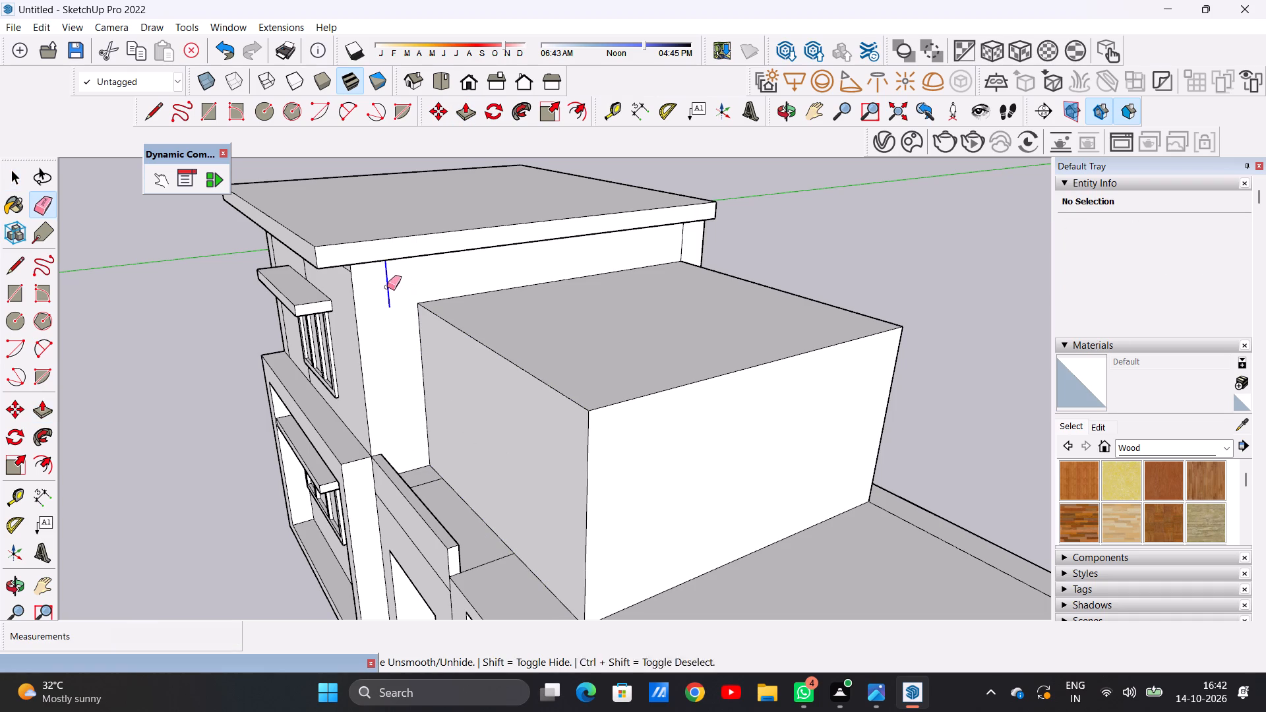
{"action": "scroll", "coordinate": [676, 254], "scroll_direction": "up", "scroll_amount": 6}
{"action": "left_click_drag", "start_coordinate": [675, 253], "coordinate": [698, 237]}
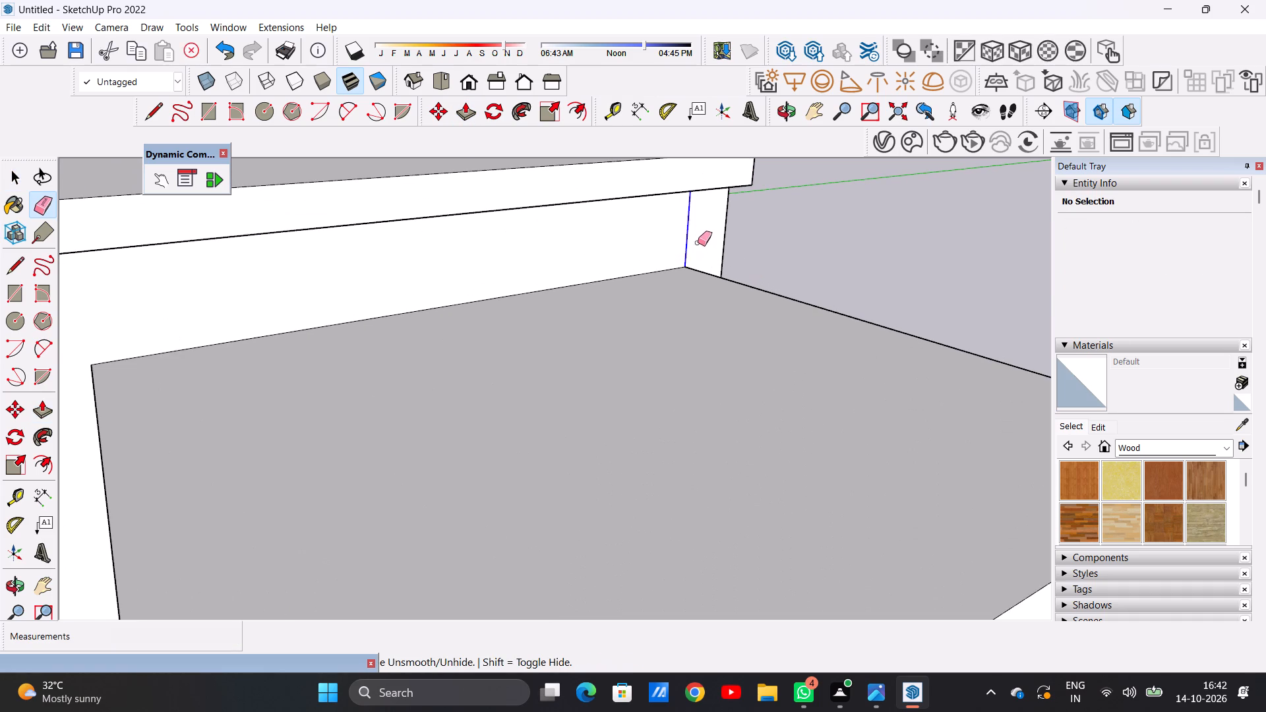
{"action": "scroll", "coordinate": [695, 253], "scroll_direction": "down", "scroll_amount": 8}
{"action": "scroll", "coordinate": [503, 425], "scroll_direction": "up", "scroll_amount": 19}
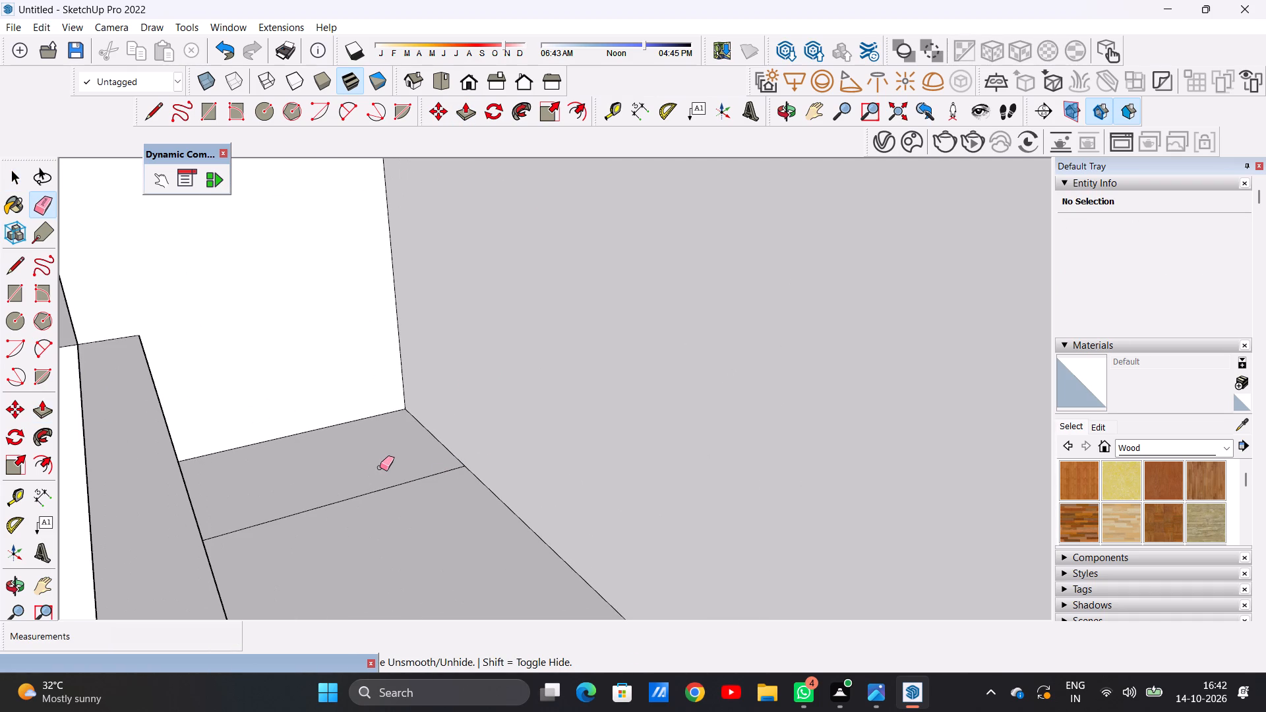
{"action": "left_click_drag", "start_coordinate": [380, 467], "coordinate": [386, 505]}
{"action": "scroll", "coordinate": [381, 362], "scroll_direction": "down", "scroll_amount": 11}
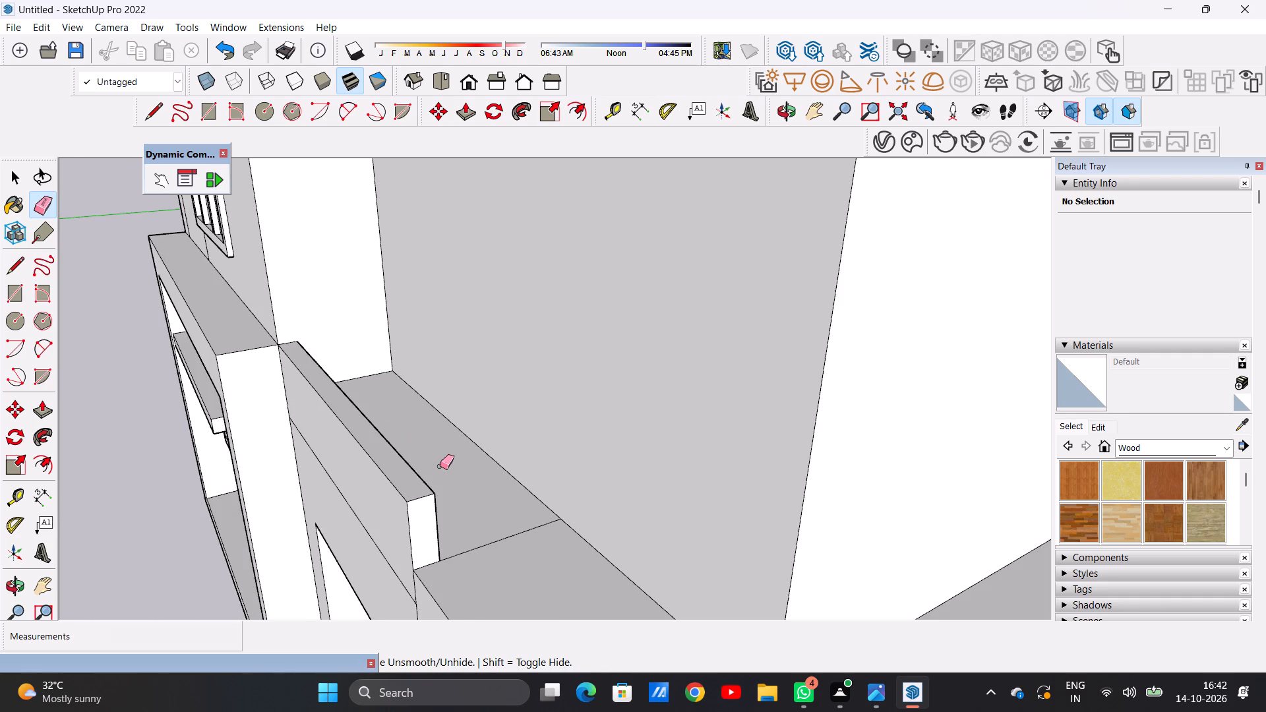
{"action": "scroll", "coordinate": [445, 485], "scroll_direction": "up", "scroll_amount": 5}
{"action": "key", "text": "space"}
{"action": "scroll", "coordinate": [452, 461], "scroll_direction": "down", "scroll_amount": 11}
Examine the upper-storey extension's proportions against the main block and the lower wing from the front, corner and above.
{"action": "middle_click_drag", "start_coordinate": [448, 474], "coordinate": [447, 465]}
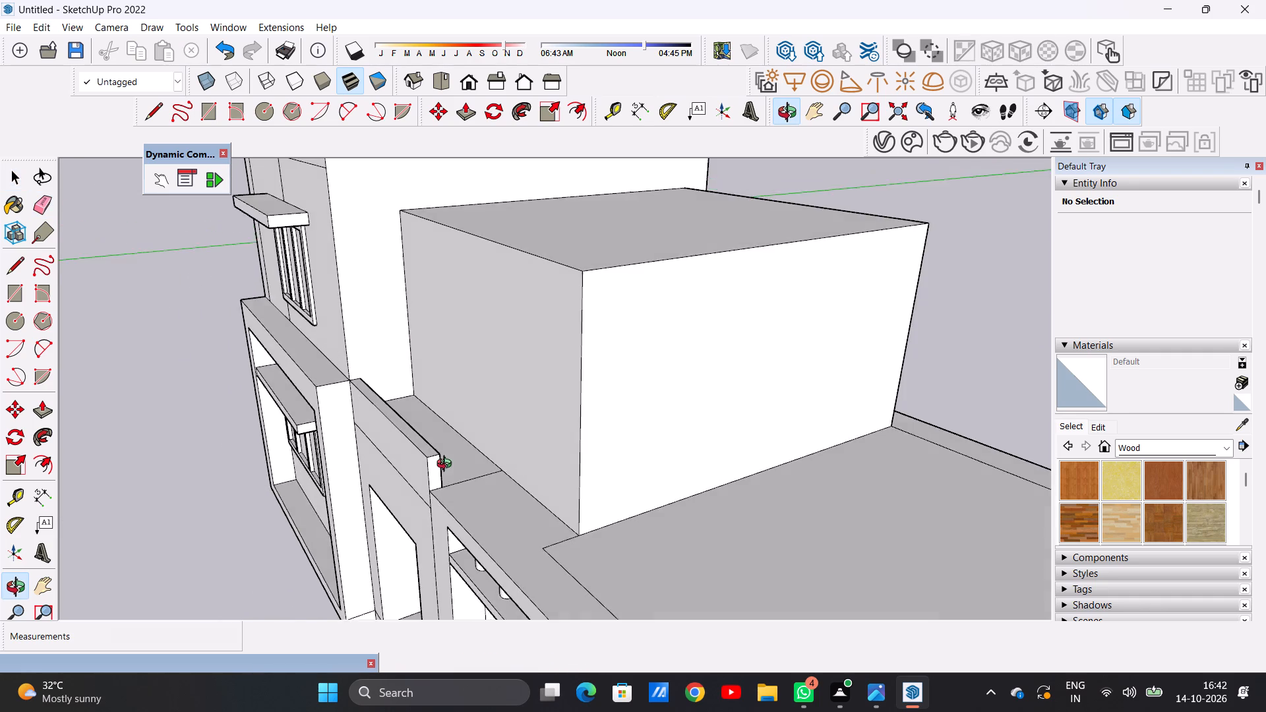
{"action": "middle_click_drag", "start_coordinate": [447, 465], "coordinate": [718, 451]}
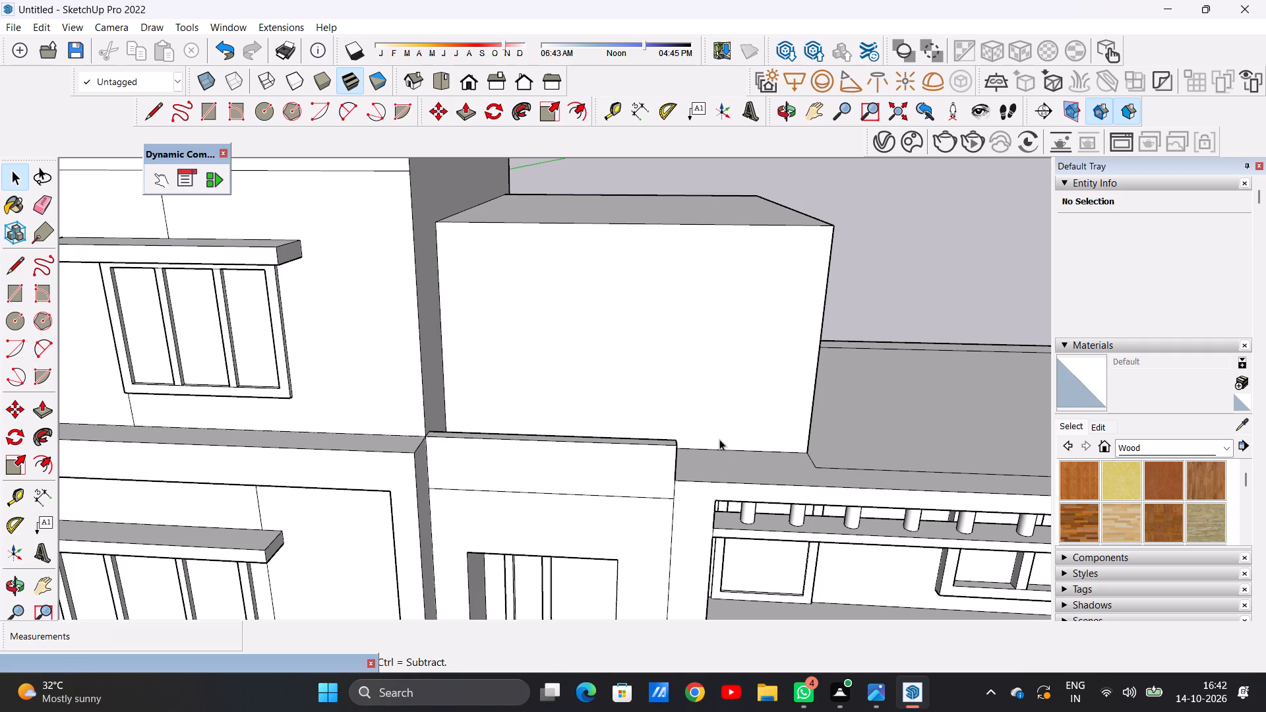
{"action": "scroll", "coordinate": [636, 421], "scroll_direction": "down", "scroll_amount": 6}
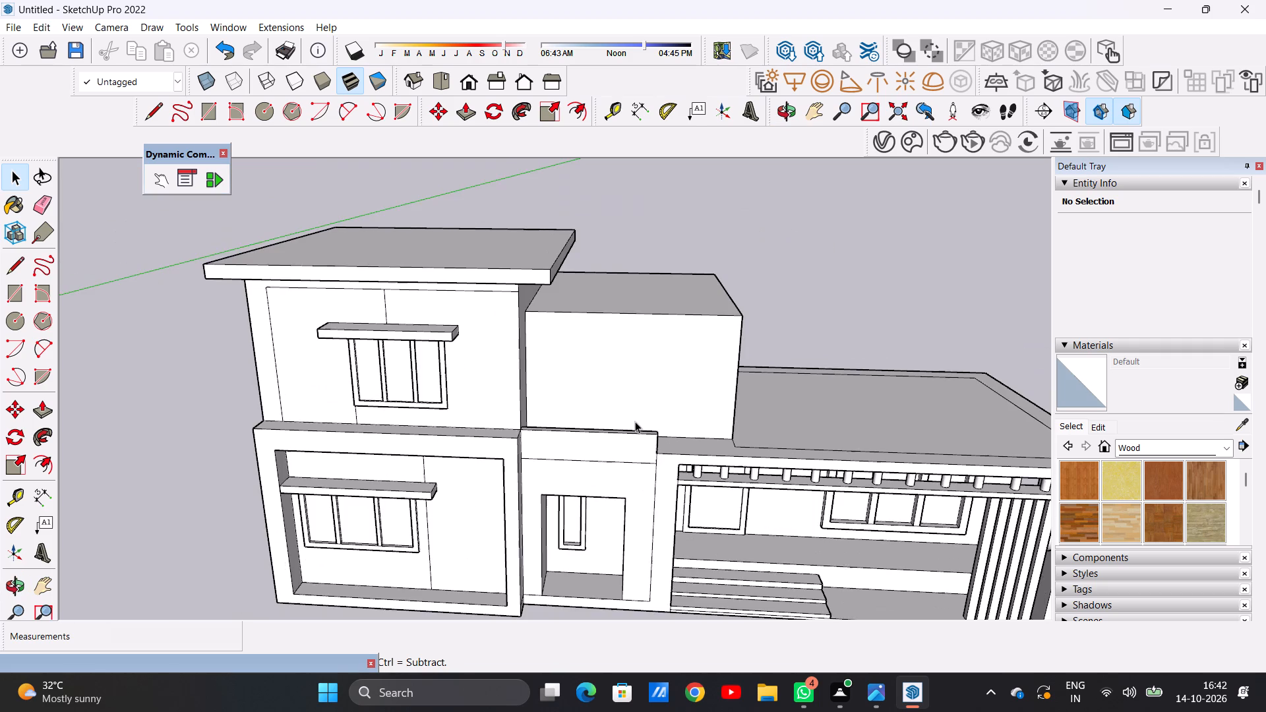
{"action": "middle_click_drag", "start_coordinate": [672, 425], "coordinate": [662, 327]}
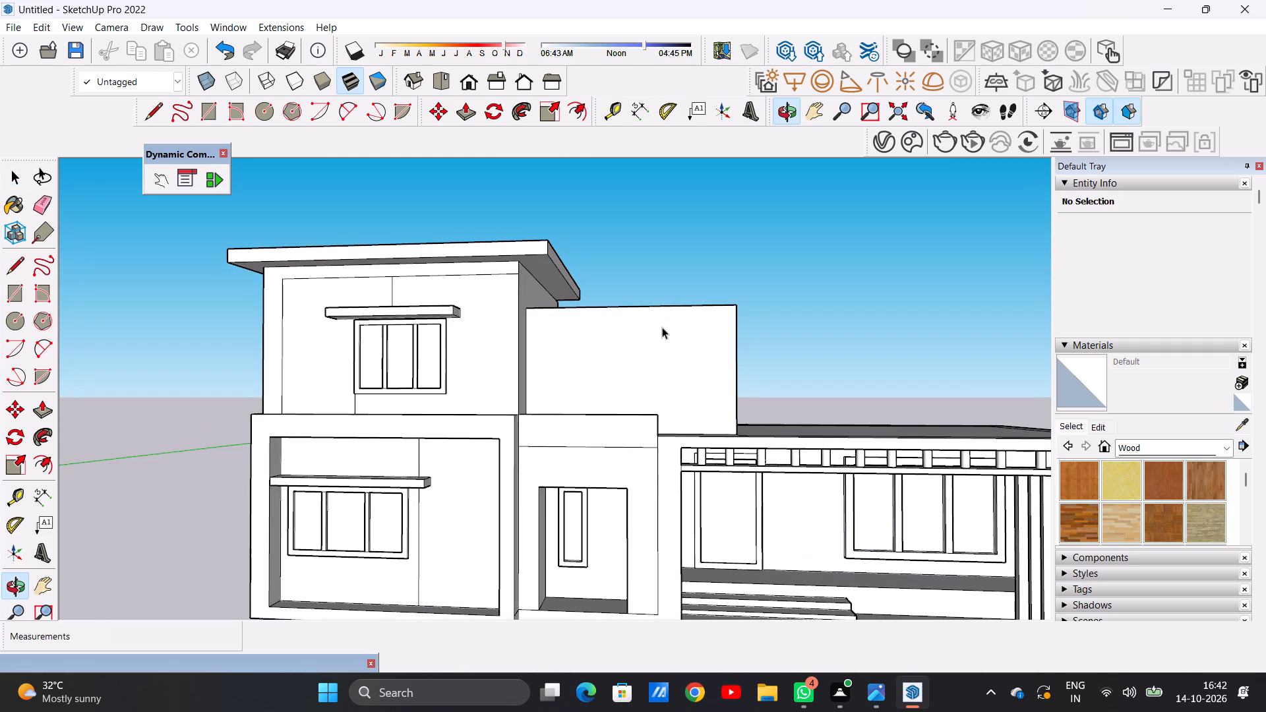
{"action": "scroll", "coordinate": [658, 339], "scroll_direction": "up", "scroll_amount": 5}
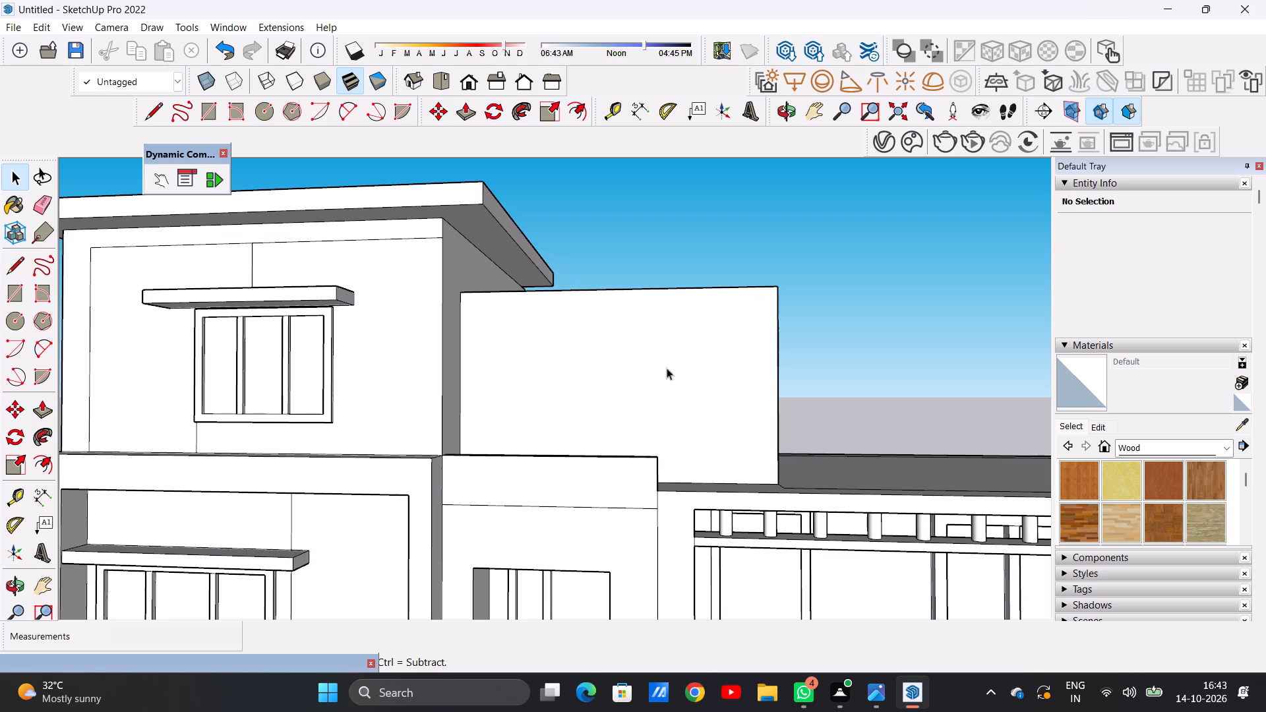
{"action": "scroll", "coordinate": [732, 434], "scroll_direction": "down", "scroll_amount": 1}
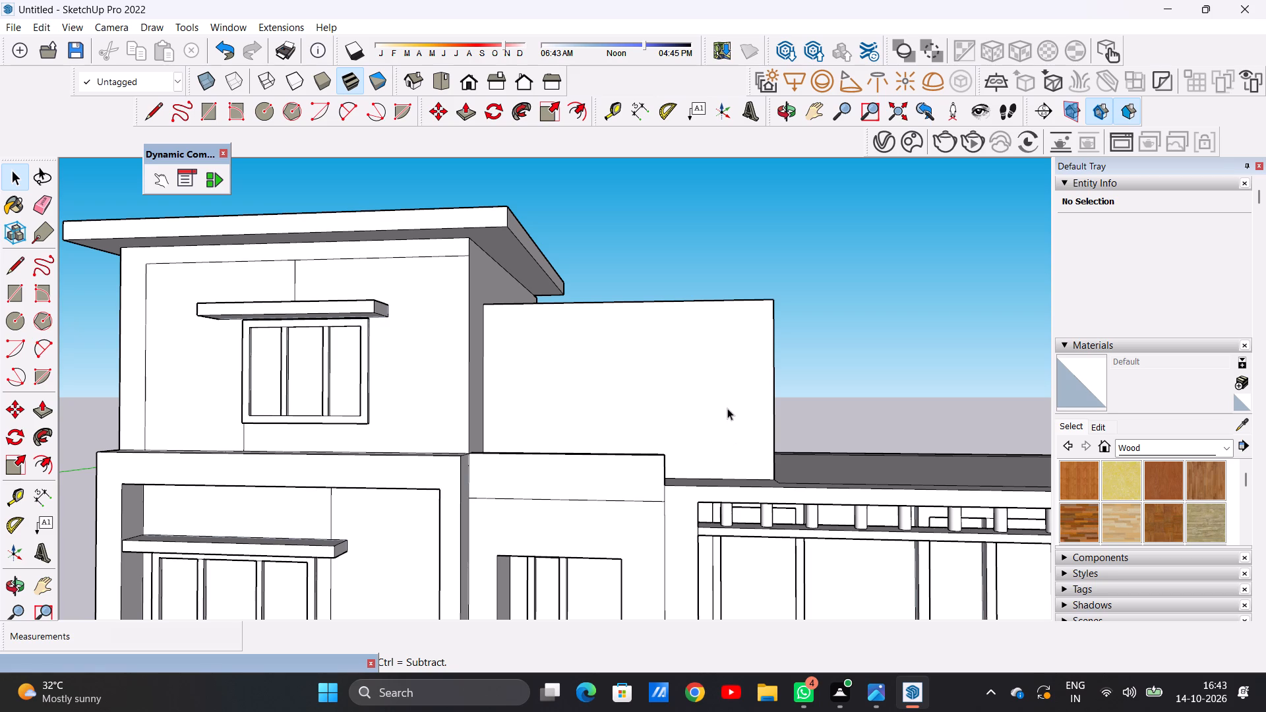
{"action": "scroll", "coordinate": [696, 373], "scroll_direction": "down", "scroll_amount": 2}
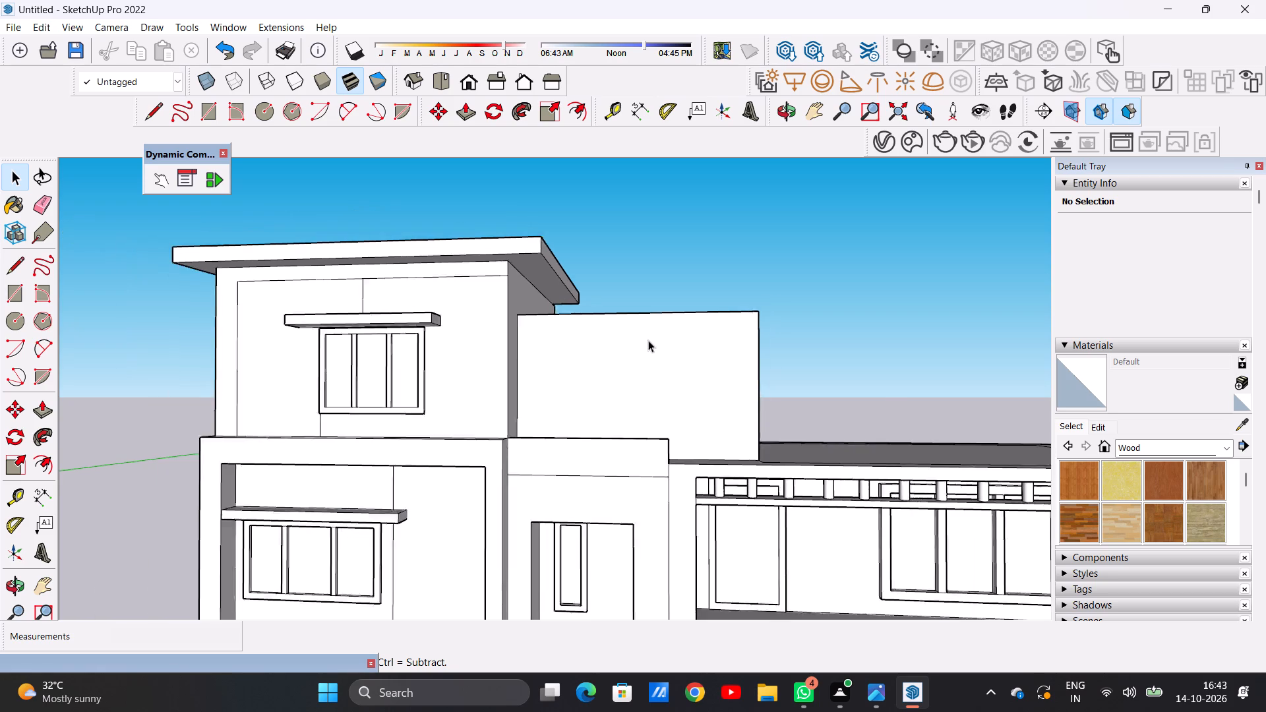
{"action": "scroll", "coordinate": [648, 340], "scroll_direction": "down", "scroll_amount": 1}
{"action": "scroll", "coordinate": [640, 338], "scroll_direction": "up", "scroll_amount": 1}
{"action": "scroll", "coordinate": [618, 336], "scroll_direction": "down", "scroll_amount": 1}
{"action": "middle_click_drag", "start_coordinate": [743, 334], "coordinate": [581, 436]}
{"action": "scroll", "coordinate": [611, 332], "scroll_direction": "down", "scroll_amount": 5}
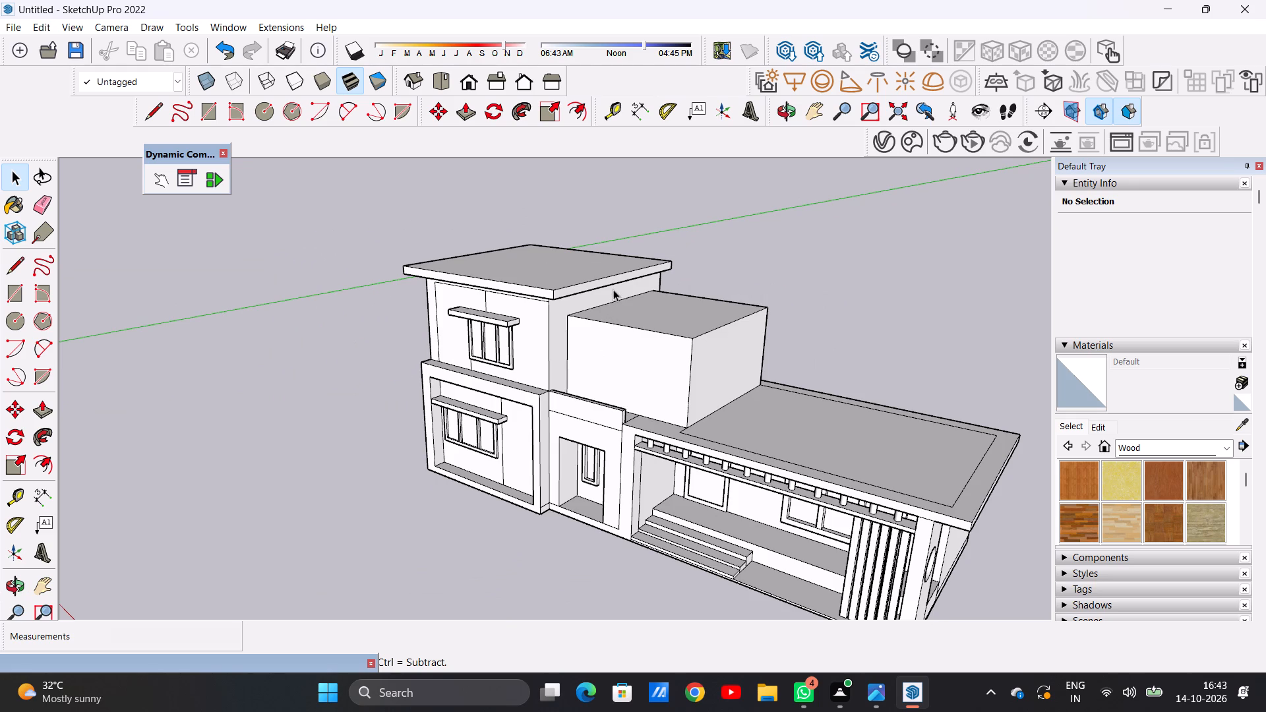
{"action": "scroll", "coordinate": [618, 274], "scroll_direction": "down", "scroll_amount": 3}
{"action": "middle_click_drag", "start_coordinate": [684, 353], "coordinate": [715, 338]}
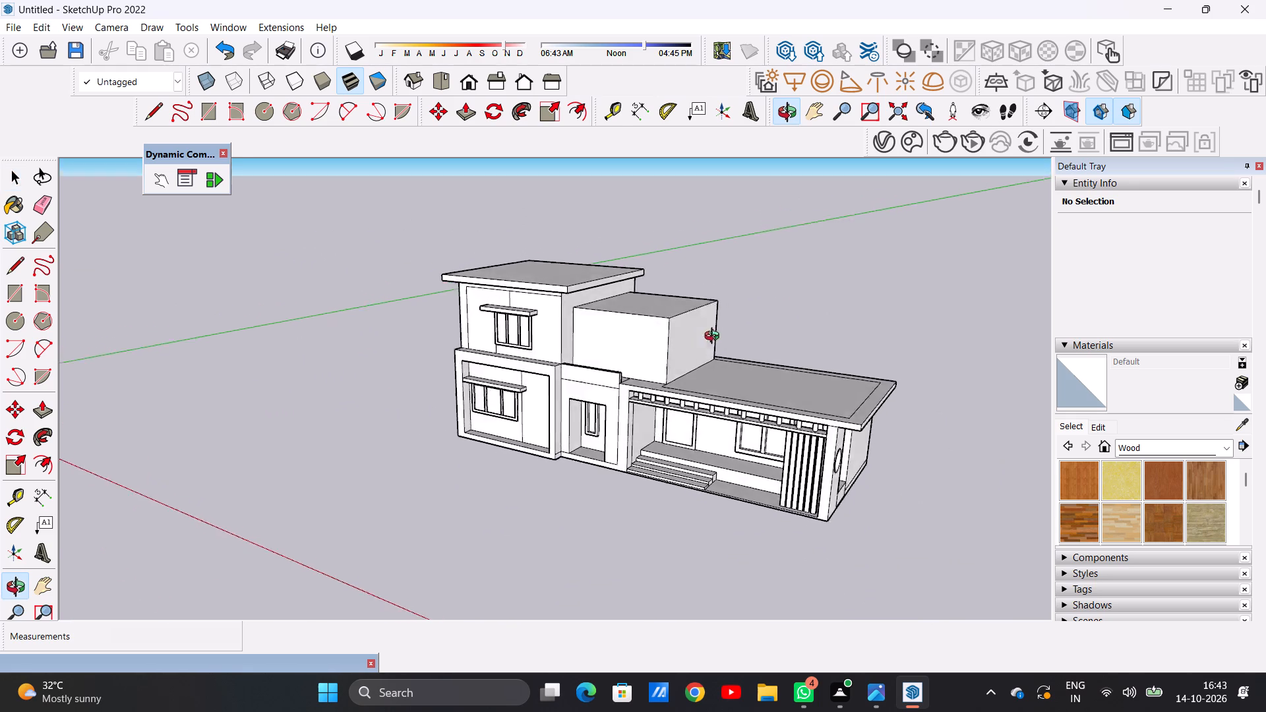
{"action": "middle_click_drag", "start_coordinate": [715, 338], "coordinate": [822, 303]}
{"action": "scroll", "coordinate": [726, 301], "scroll_direction": "up", "scroll_amount": 5}
{"action": "middle_click_drag", "start_coordinate": [636, 311], "coordinate": [648, 399]}
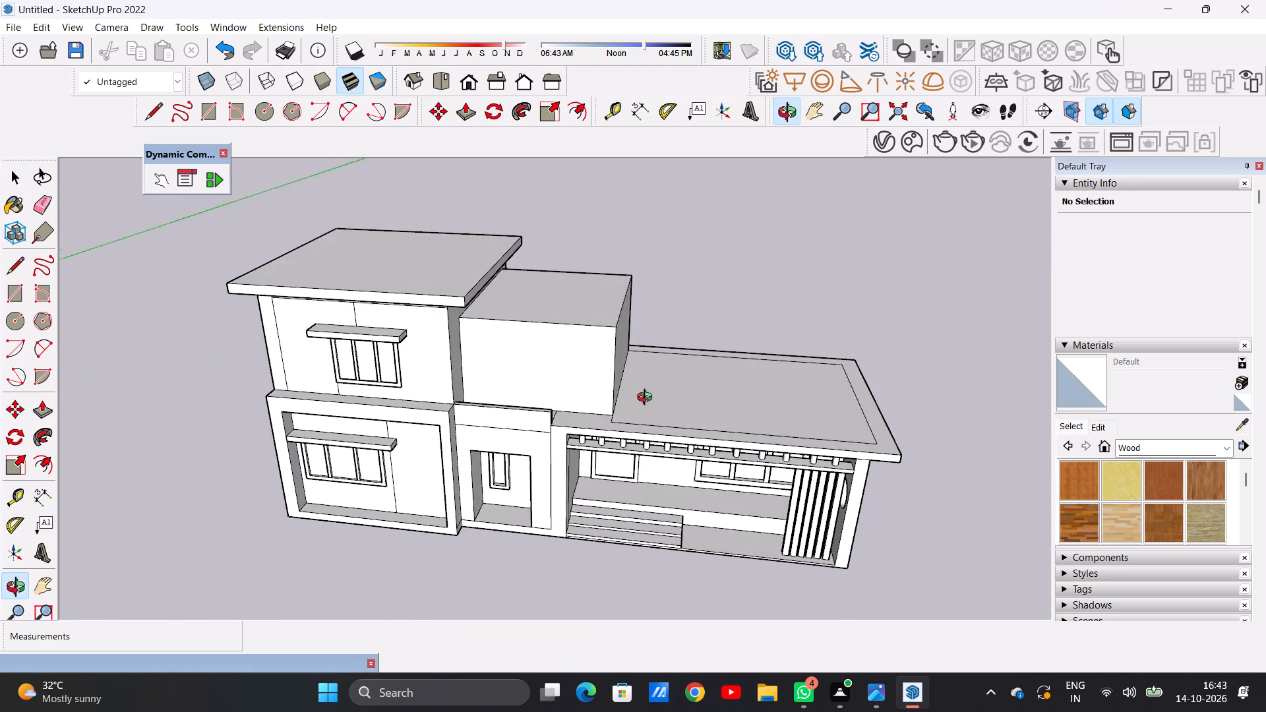
{"action": "middle_click_drag", "start_coordinate": [648, 399], "coordinate": [650, 409]}
{"action": "scroll", "coordinate": [618, 318], "scroll_direction": "down", "scroll_amount": 4}
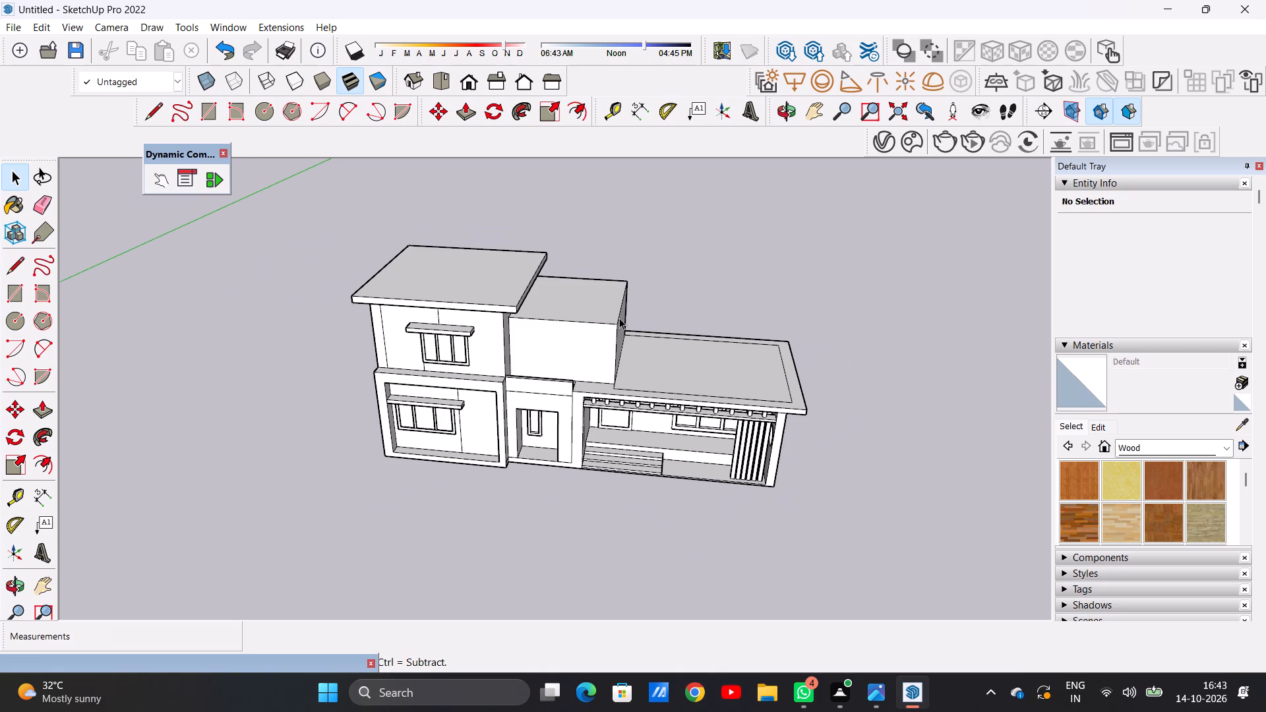
{"action": "scroll", "coordinate": [619, 318], "scroll_direction": "up", "scroll_amount": 5}
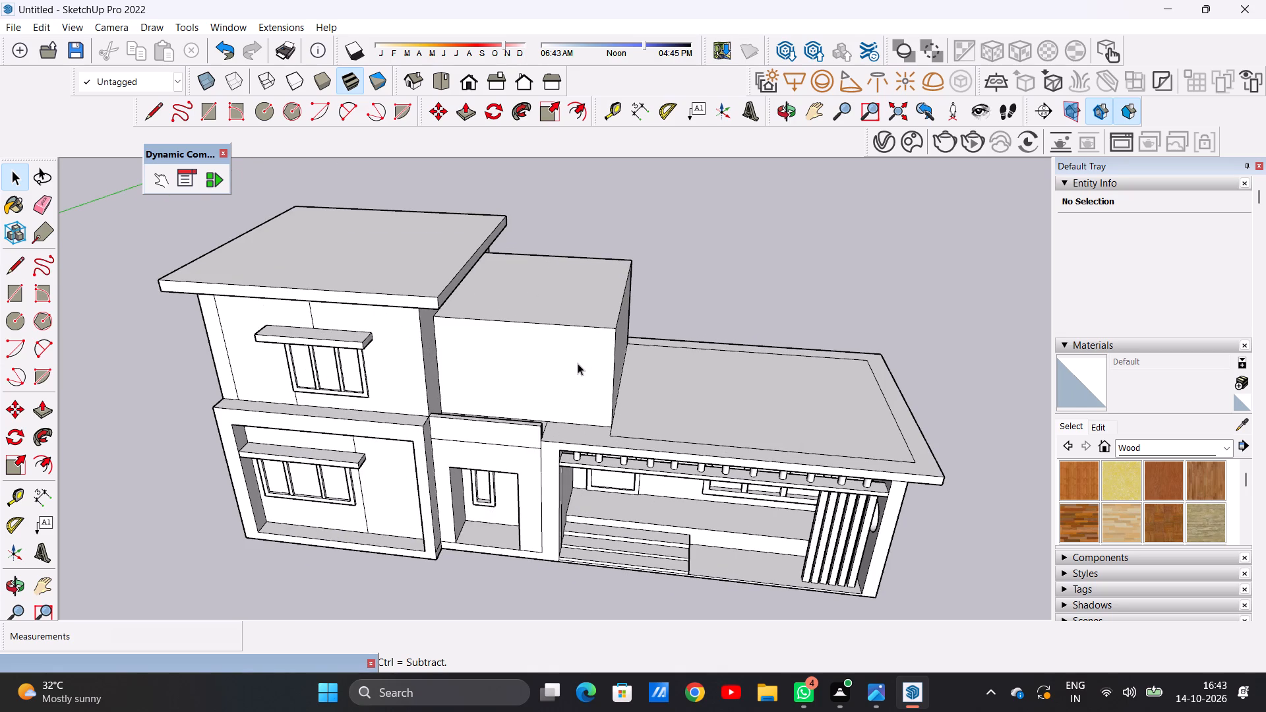
{"action": "scroll", "coordinate": [578, 361], "scroll_direction": "down", "scroll_amount": 2}
{"action": "middle_click_drag", "start_coordinate": [577, 376], "coordinate": [586, 267]}
{"action": "scroll", "coordinate": [562, 386], "scroll_direction": "up", "scroll_amount": 3}
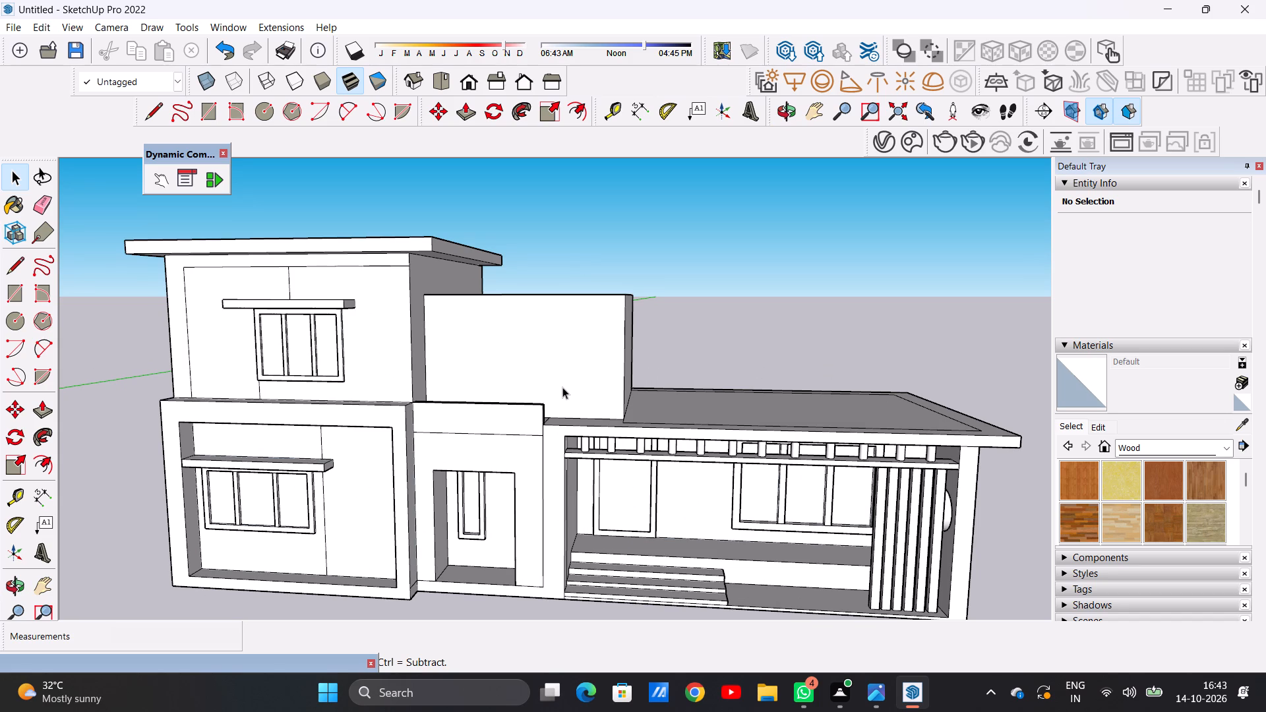
Outline an inner panel on the extension's front face with a horizontal line about 11' 11 1/2" long and a vertical line down to its base.
{"action": "key", "text": "p"}
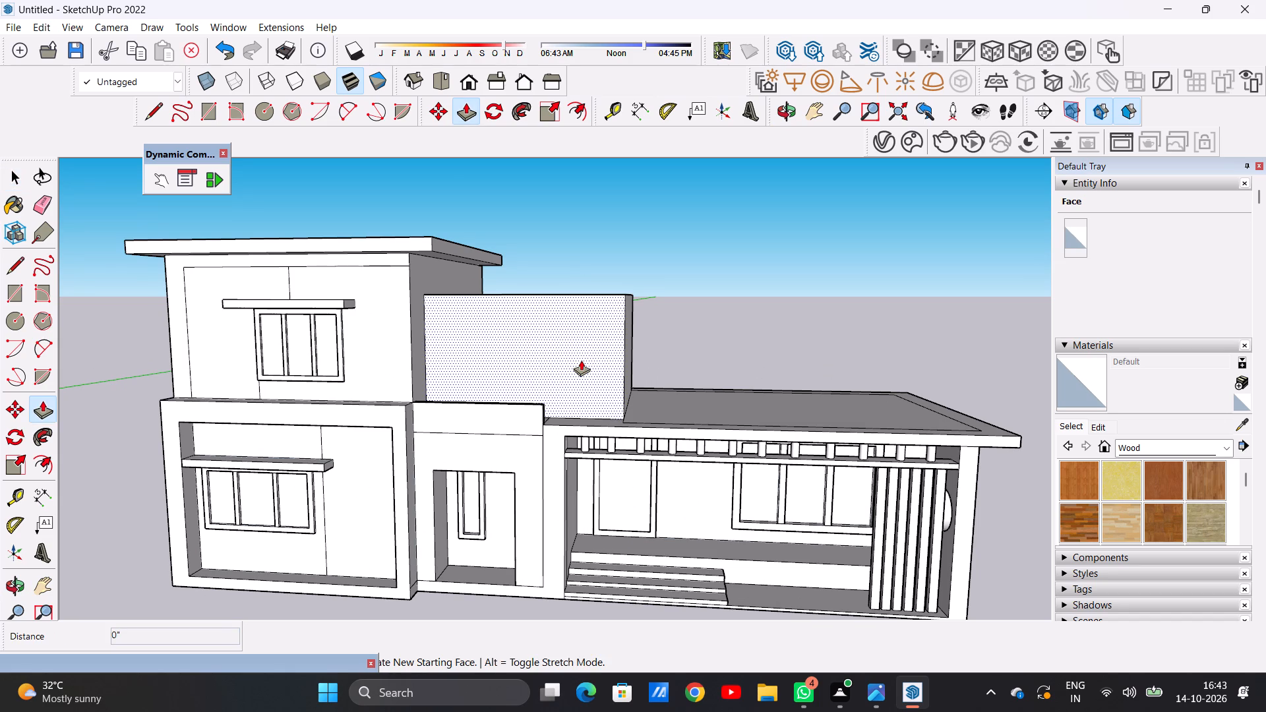
{"action": "key", "text": "space"}
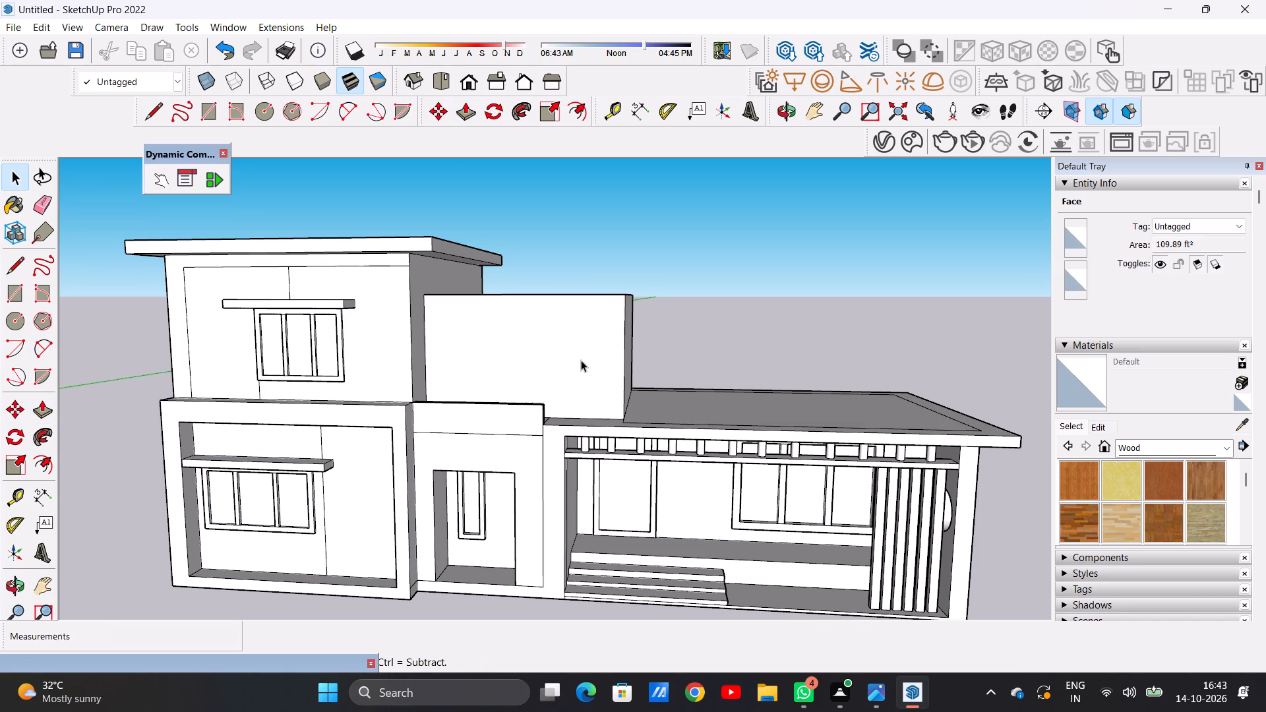
{"action": "key", "text": "l"}
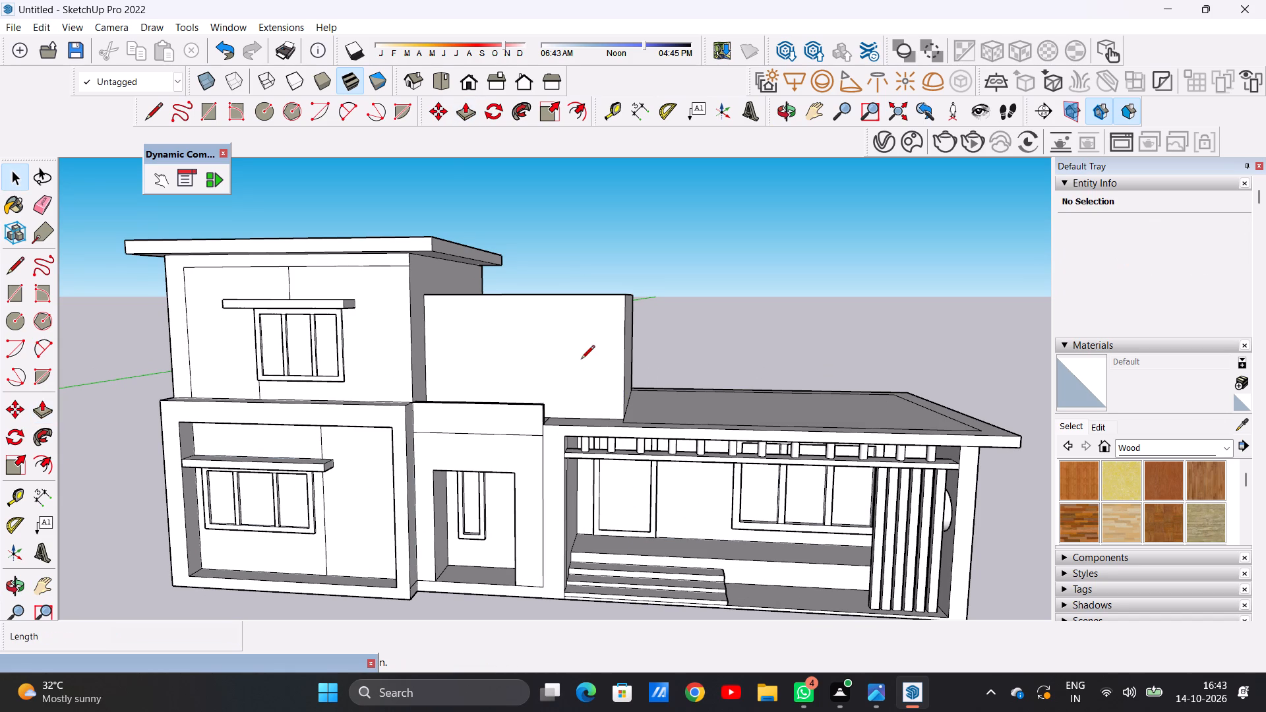
{"action": "left_click", "coordinate": [423, 321]}
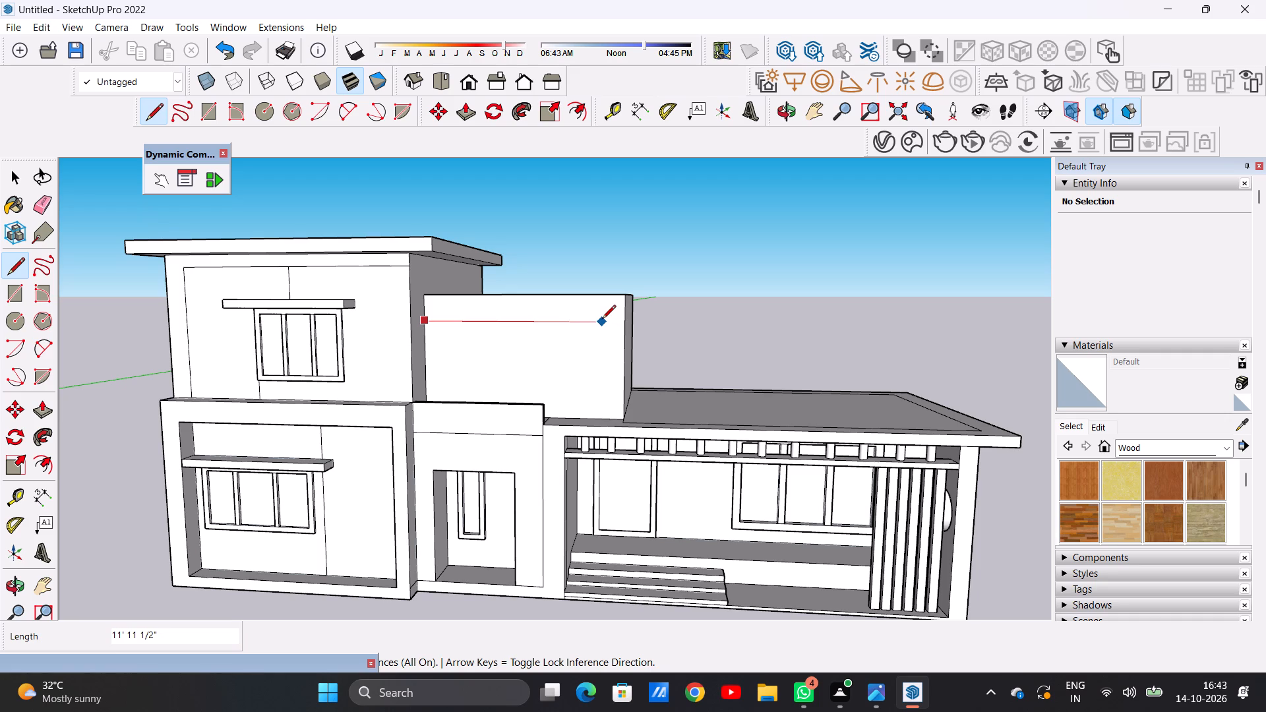
{"action": "left_click", "coordinate": [602, 320]}
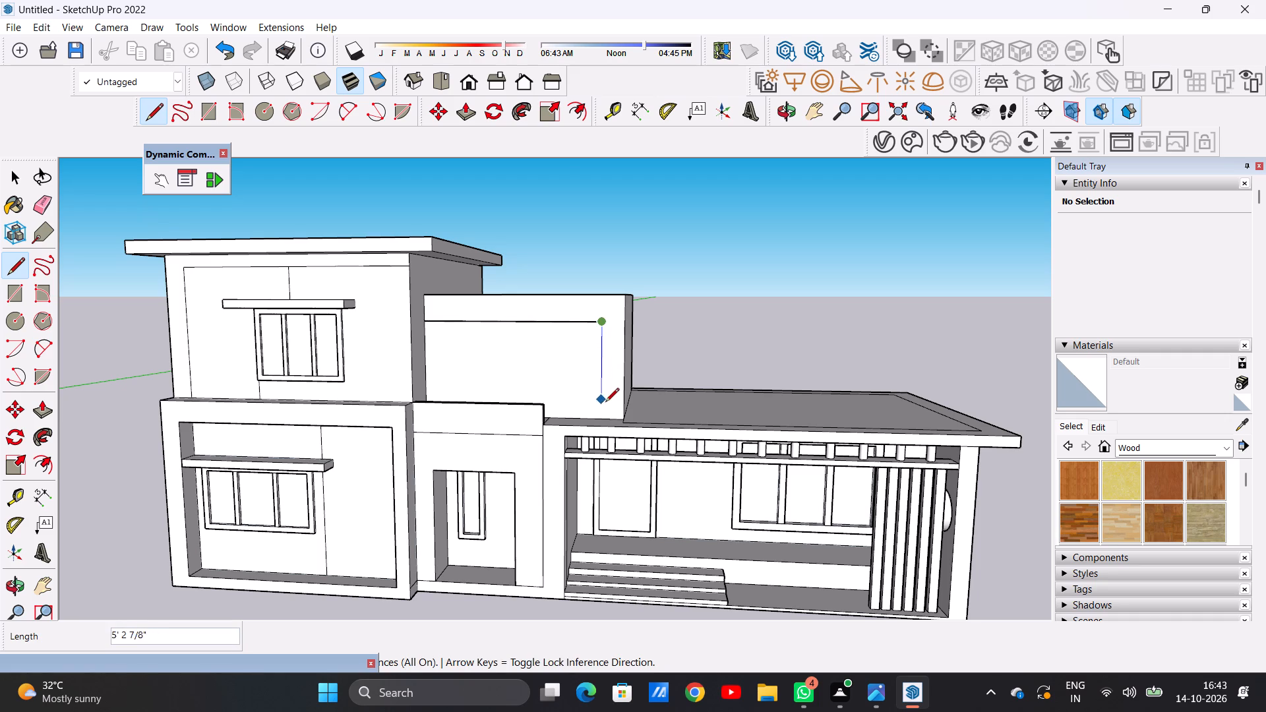
{"action": "left_click", "coordinate": [605, 415]}
{"action": "key", "text": "space"}
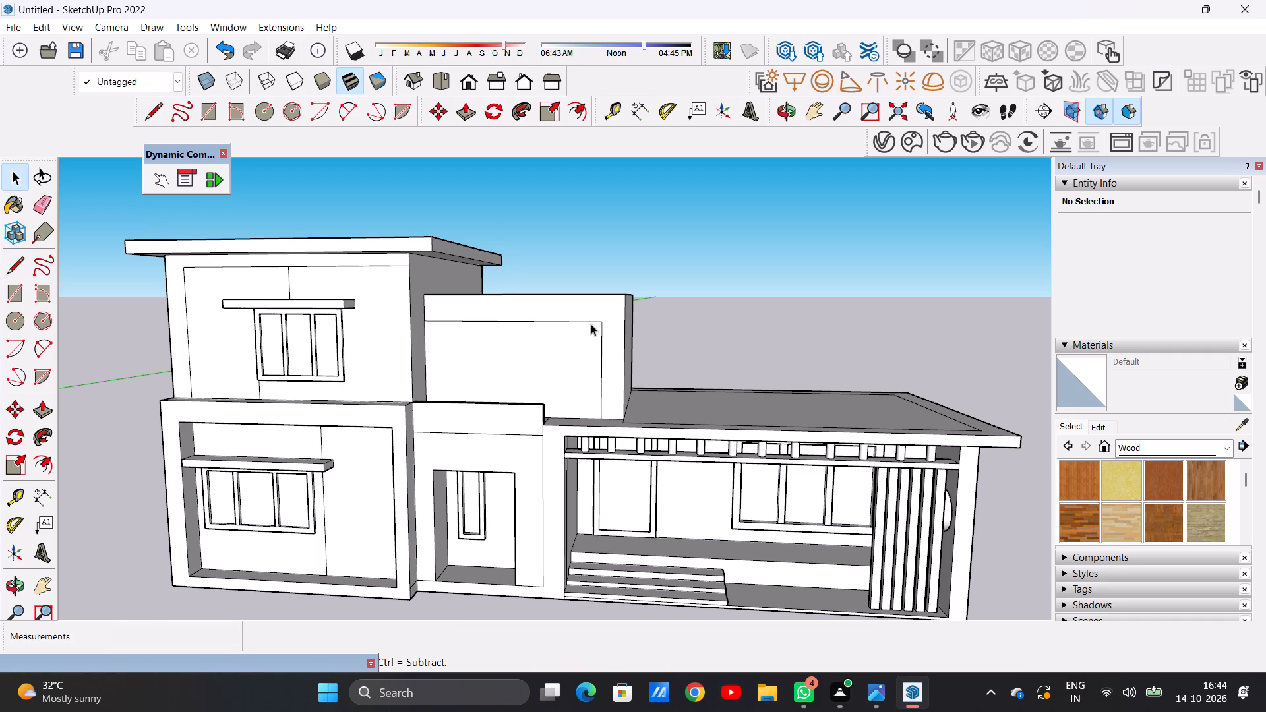
Push/Pull the inner panel back about 7' 3 9/16" to form a recessed balcony framed by the roof slab and end wall.
{"action": "scroll", "coordinate": [569, 336], "scroll_direction": "up", "scroll_amount": 3}
{"action": "key", "text": "p"}
{"action": "left_click", "coordinate": [549, 365]}
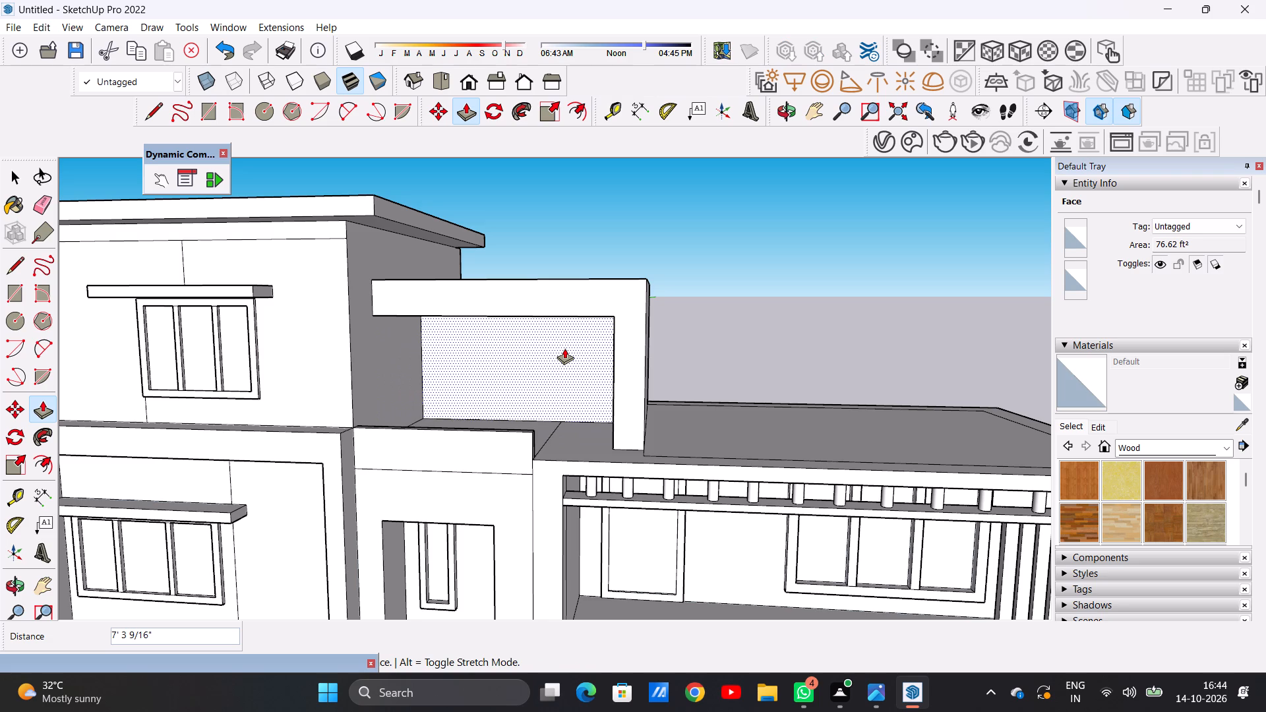
{"action": "left_click", "coordinate": [564, 348]}
{"action": "key", "text": "space"}
Erase the stray dividing line across the recessed balcony's floor.
{"action": "scroll", "coordinate": [570, 331], "scroll_direction": "down", "scroll_amount": 4}
{"action": "middle_click_drag", "start_coordinate": [568, 342], "coordinate": [550, 446]}
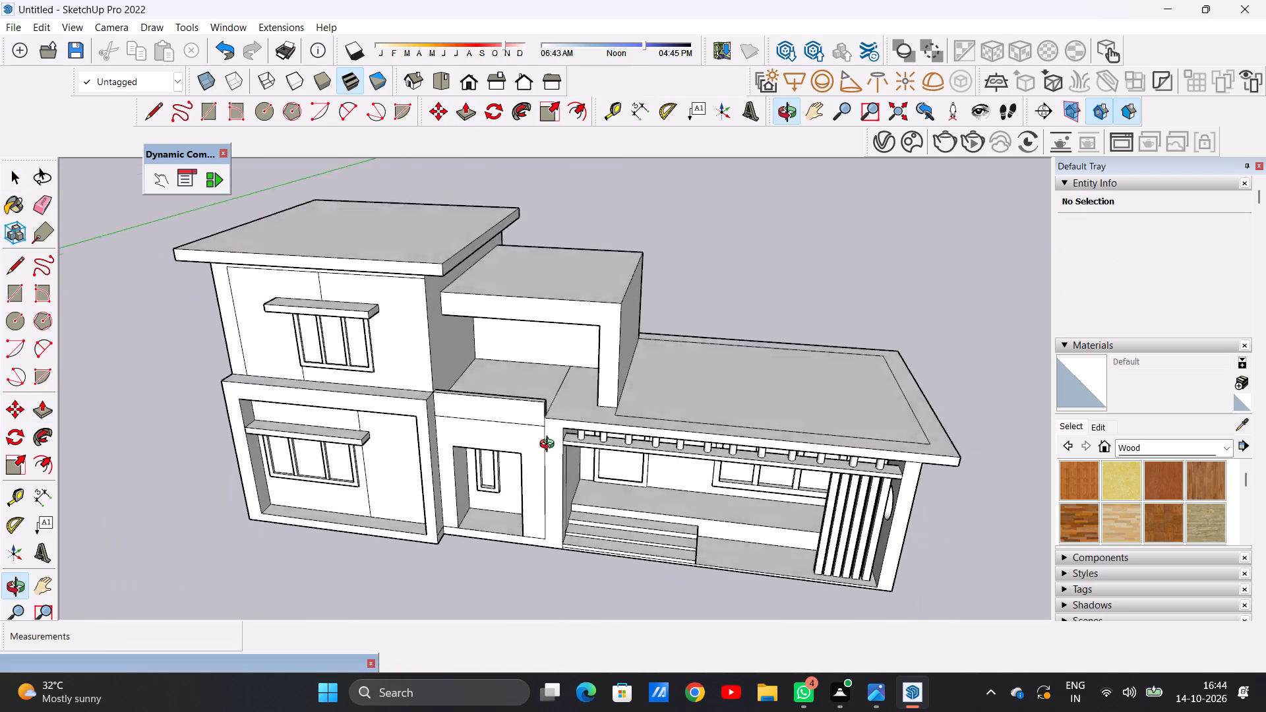
{"action": "middle_click_drag", "start_coordinate": [550, 446], "coordinate": [430, 384]}
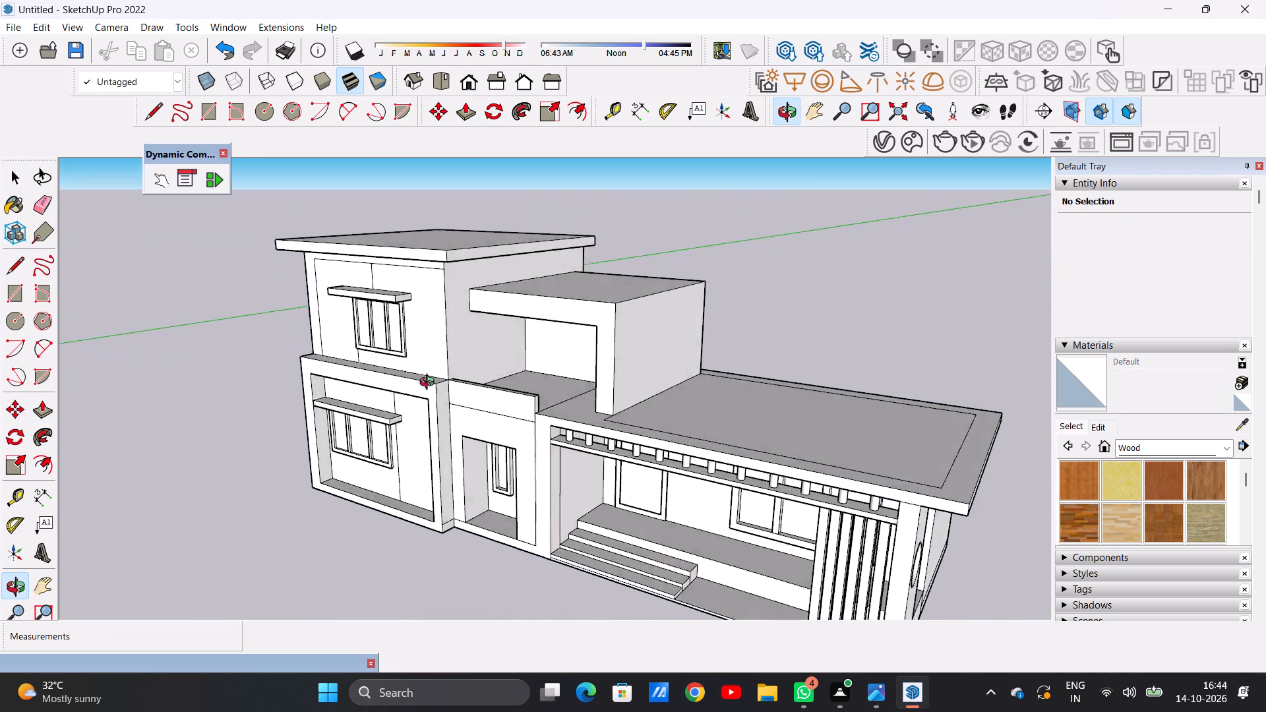
{"action": "middle_click_drag", "start_coordinate": [430, 384], "coordinate": [542, 473]}
{"action": "scroll", "coordinate": [576, 384], "scroll_direction": "up", "scroll_amount": 2}
{"action": "scroll", "coordinate": [576, 384], "scroll_direction": "down", "scroll_amount": 1}
{"action": "scroll", "coordinate": [576, 384], "scroll_direction": "up", "scroll_amount": 4}
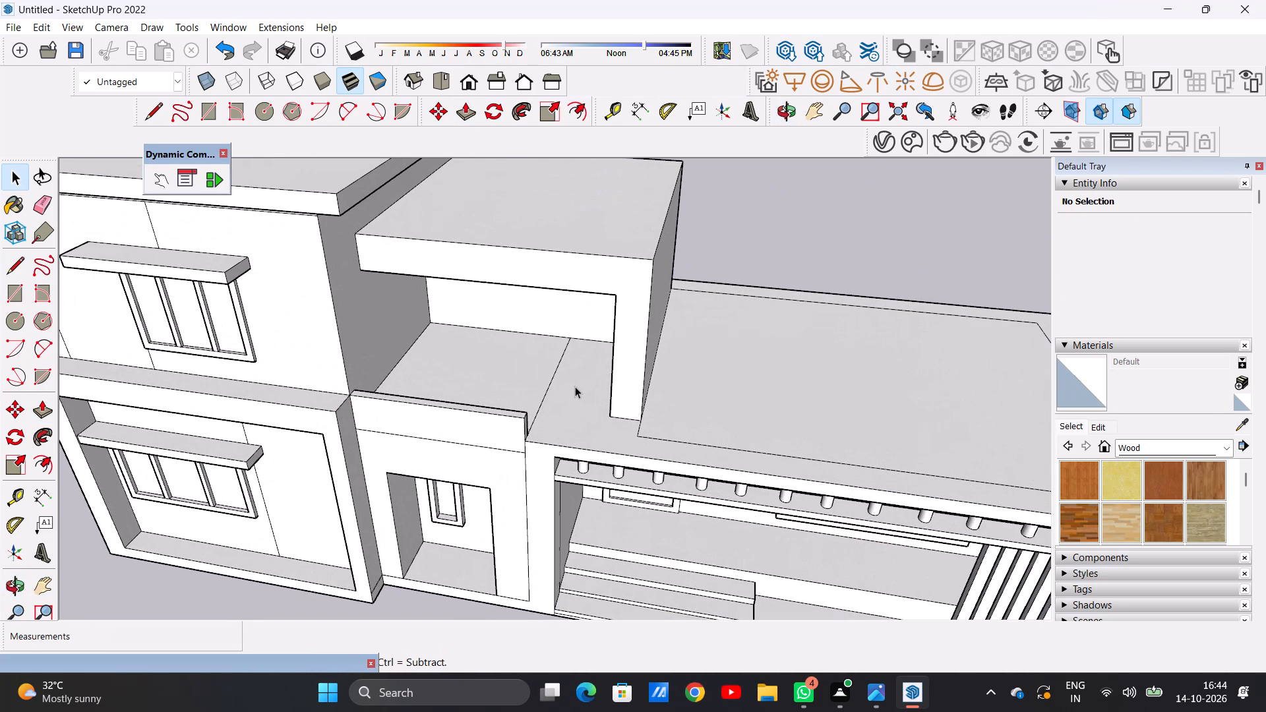
{"action": "key", "text": "e"}
{"action": "left_click_drag", "start_coordinate": [544, 373], "coordinate": [549, 375]}
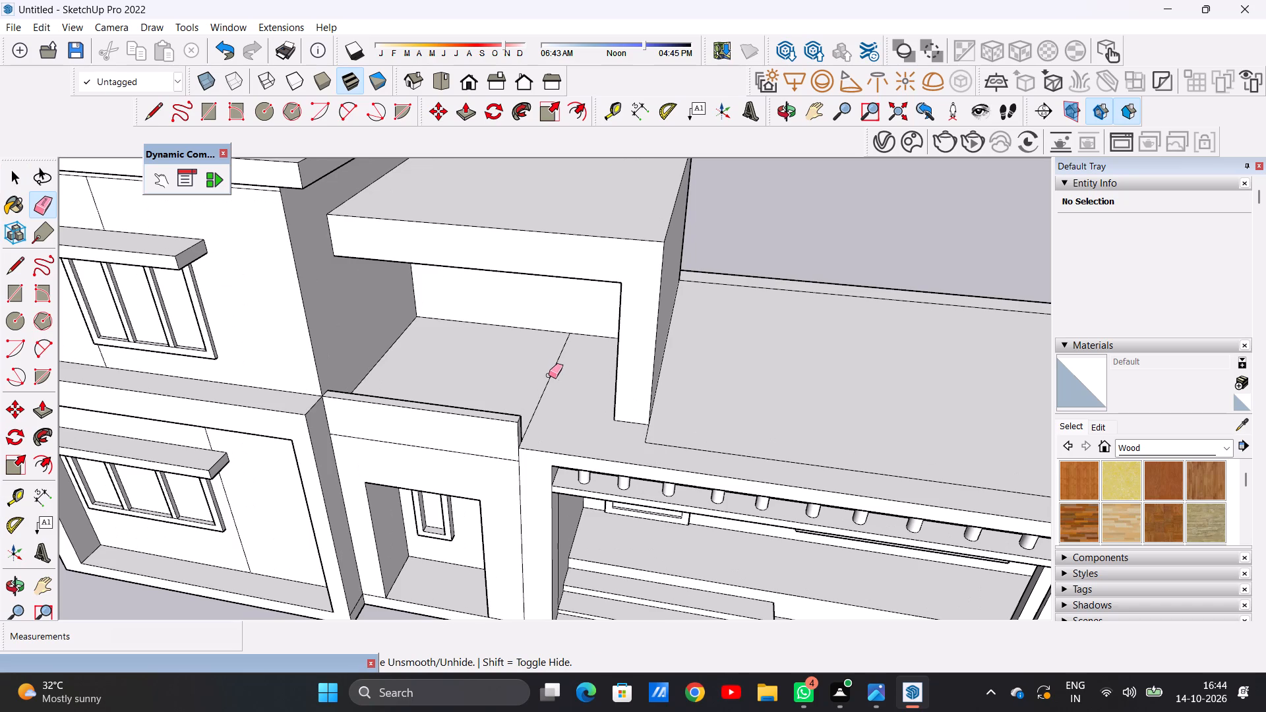
{"action": "left_click_drag", "start_coordinate": [549, 375], "coordinate": [553, 376]}
{"action": "key", "text": "space"}
{"action": "scroll", "coordinate": [617, 393], "scroll_direction": "down", "scroll_amount": 5}
{"action": "middle_click_drag", "start_coordinate": [615, 400], "coordinate": [631, 356]}
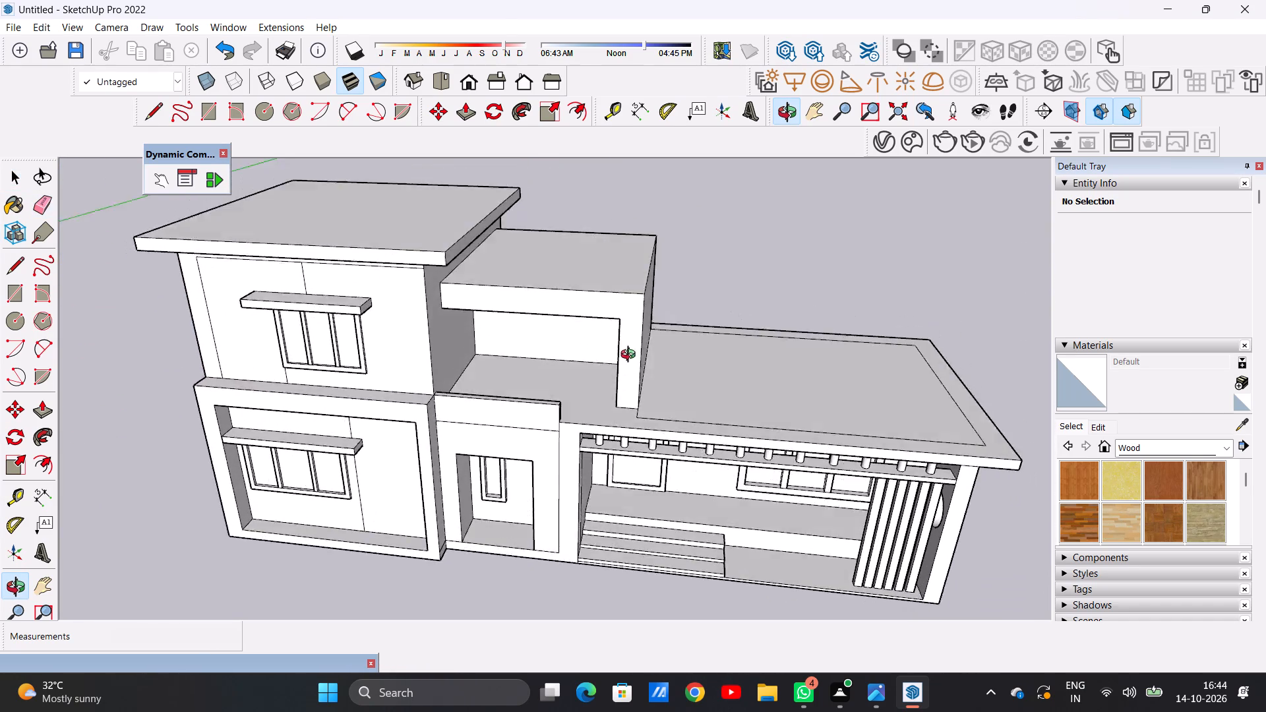
{"action": "middle_click_drag", "start_coordinate": [631, 356], "coordinate": [653, 270]}
{"action": "scroll", "coordinate": [612, 355], "scroll_direction": "up", "scroll_amount": 4}
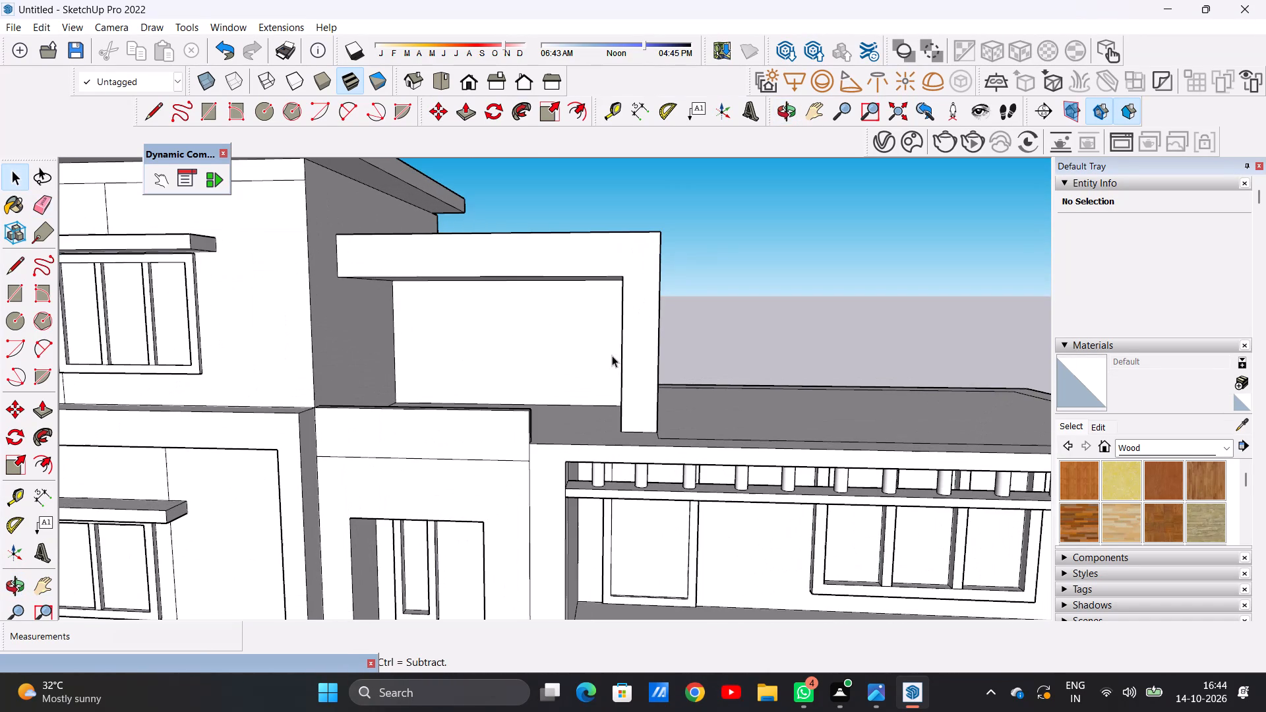
Draw a line about 1' 5 7/8" long across the balcony end wall's front face, level with the roof slab's underside.
{"action": "scroll", "coordinate": [578, 336], "scroll_direction": "down", "scroll_amount": 5}
{"action": "scroll", "coordinate": [624, 329], "scroll_direction": "up", "scroll_amount": 1}
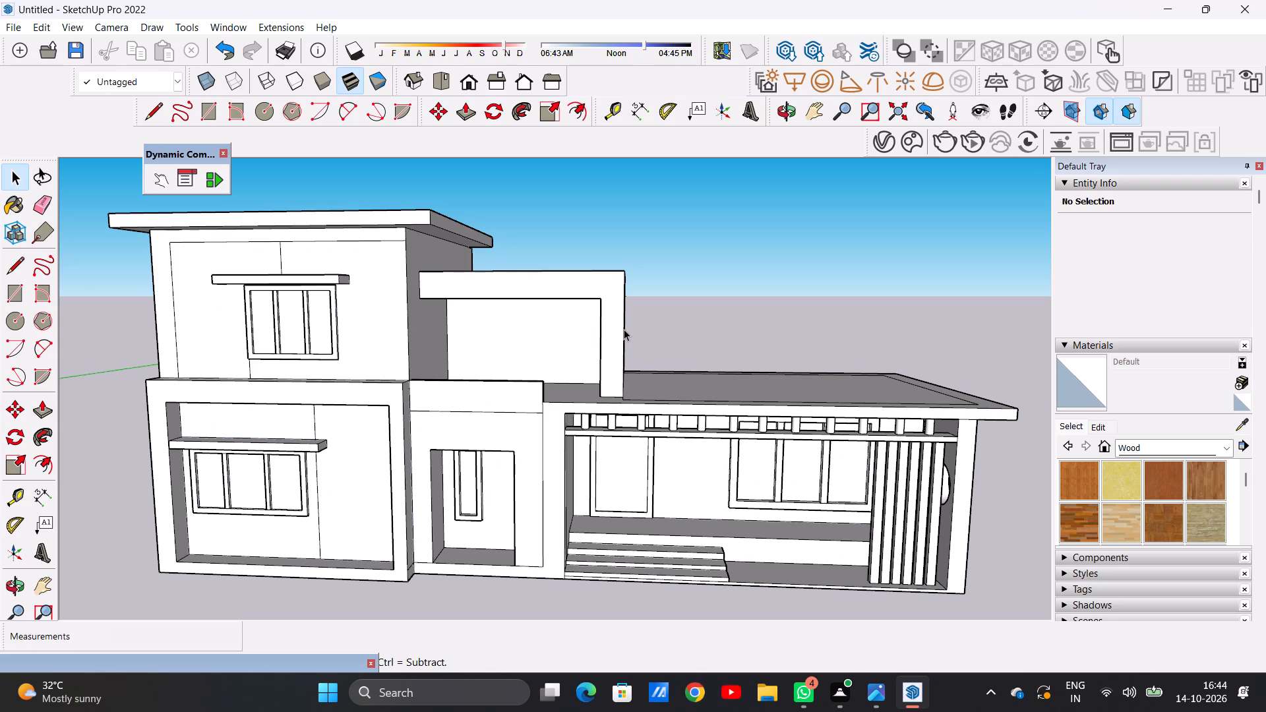
{"action": "scroll", "coordinate": [603, 293], "scroll_direction": "up", "scroll_amount": 1}
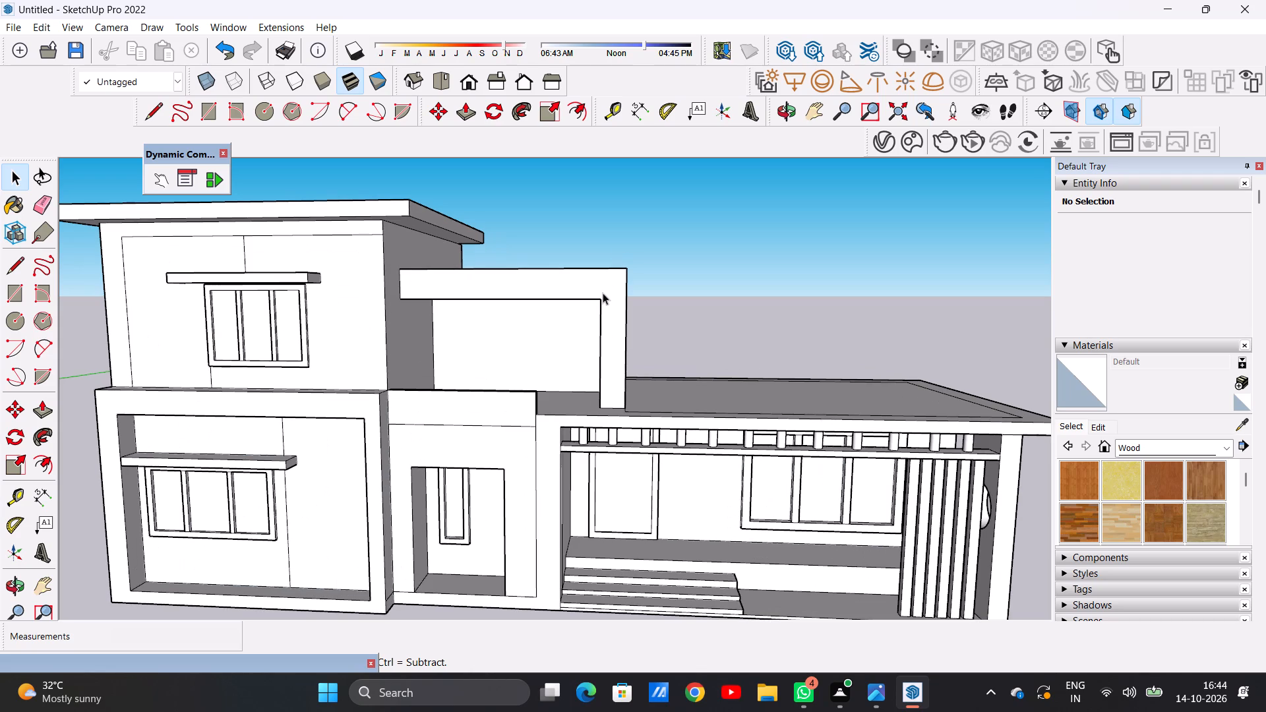
{"action": "scroll", "coordinate": [603, 293], "scroll_direction": "up", "scroll_amount": 2}
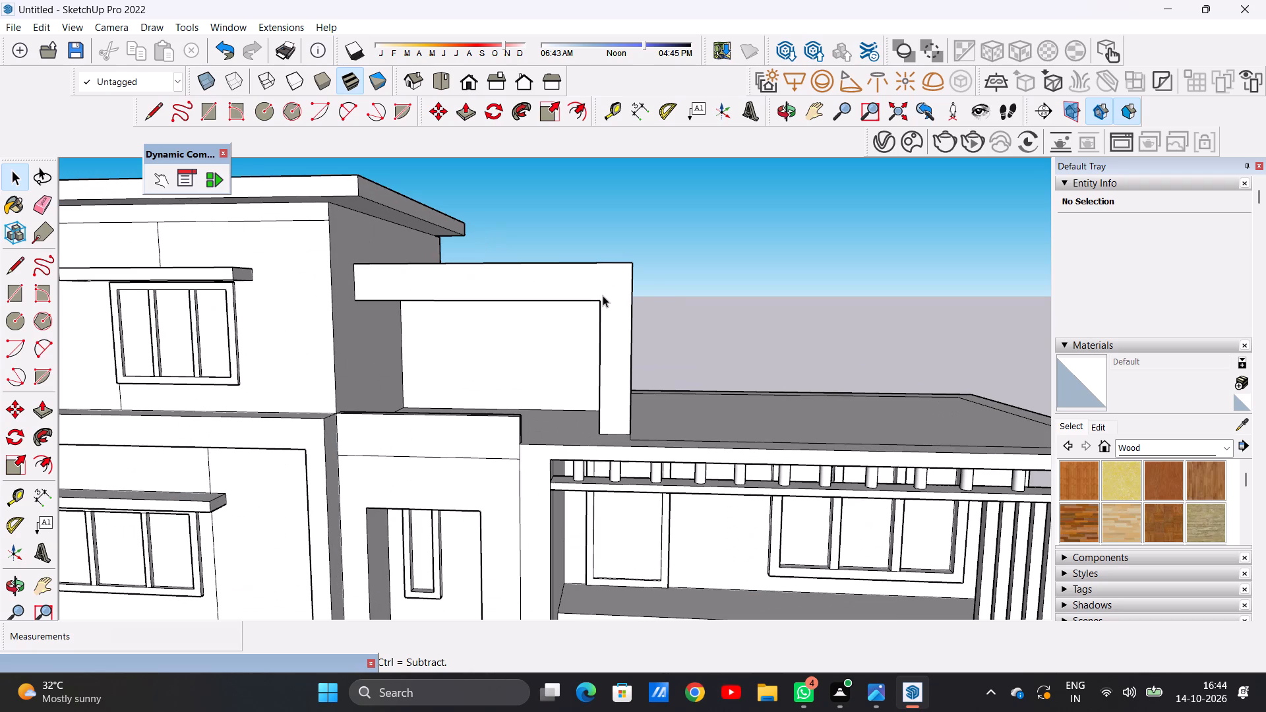
{"action": "key", "text": "l"}
{"action": "left_click", "coordinate": [601, 298]}
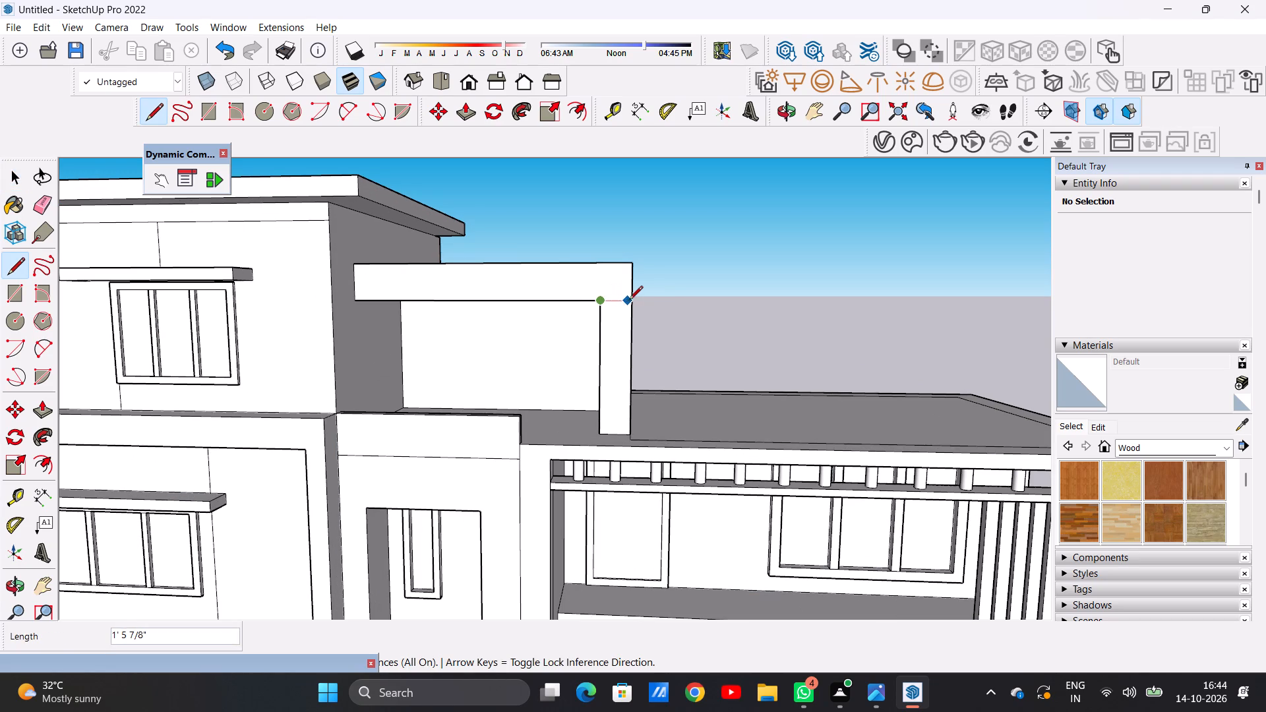
{"action": "left_click", "coordinate": [631, 301]}
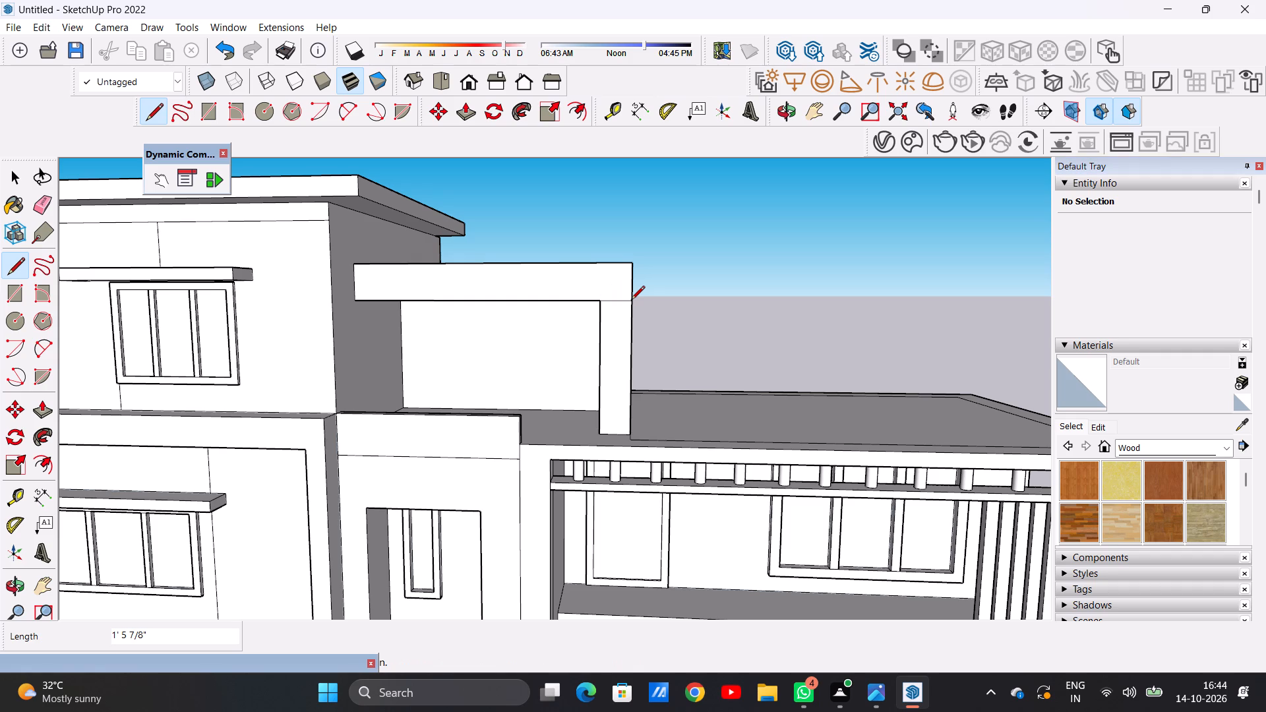
{"action": "key", "text": "space"}
Push/Pull the balcony end wall's inner face about 9 1/2" outward to make the wall thinner.
{"action": "scroll", "coordinate": [631, 302], "scroll_direction": "down", "scroll_amount": 5}
{"action": "middle_click_drag", "start_coordinate": [607, 324], "coordinate": [748, 338]}
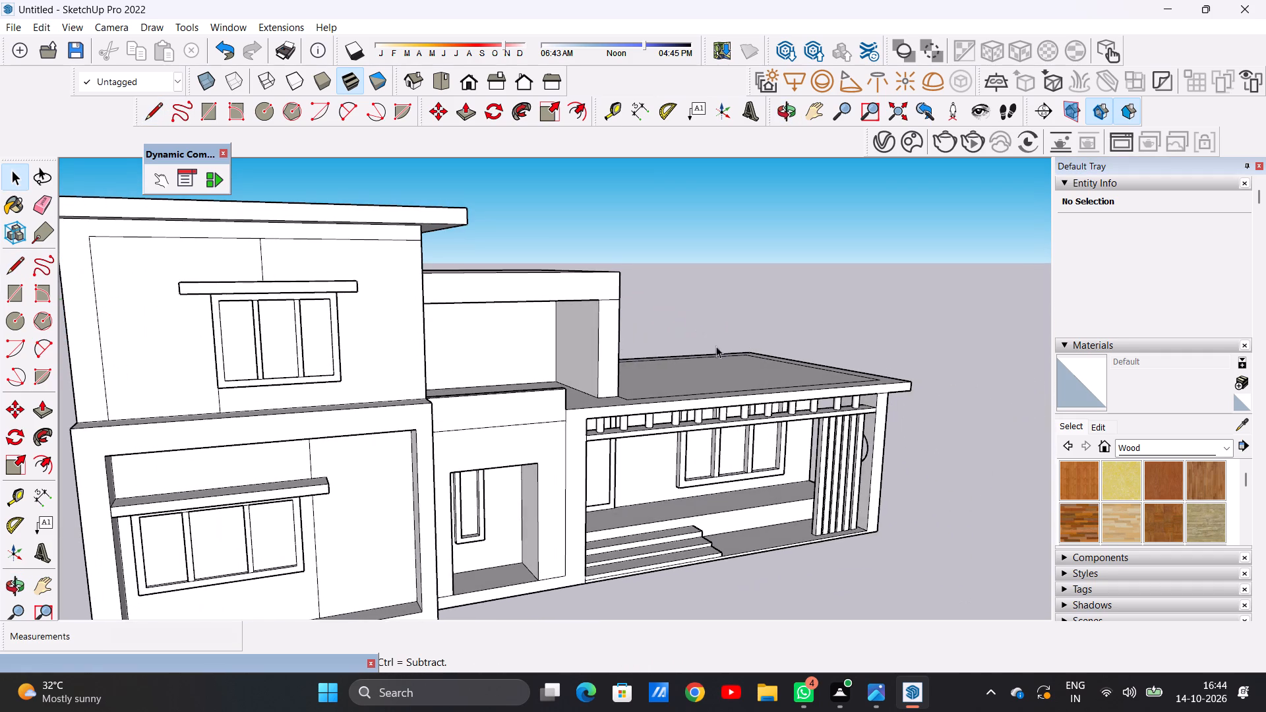
{"action": "scroll", "coordinate": [570, 339], "scroll_direction": "up", "scroll_amount": 2}
{"action": "key", "text": "p"}
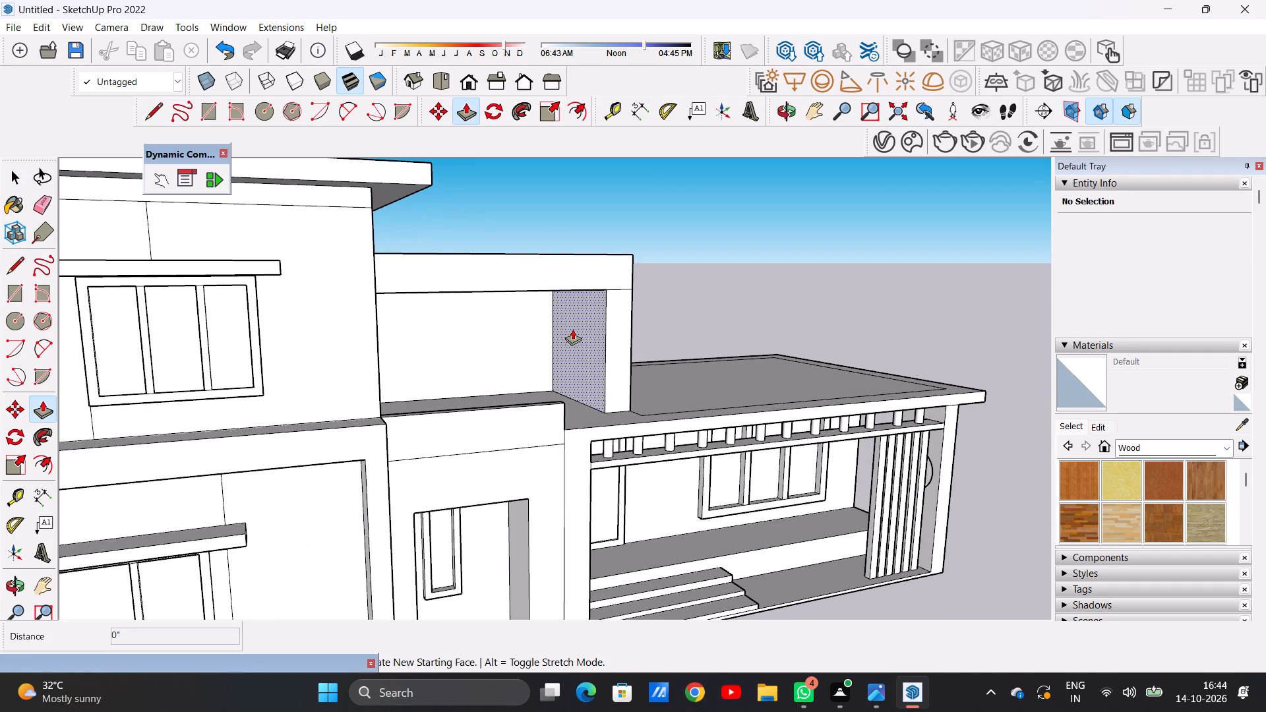
{"action": "left_click", "coordinate": [582, 318]}
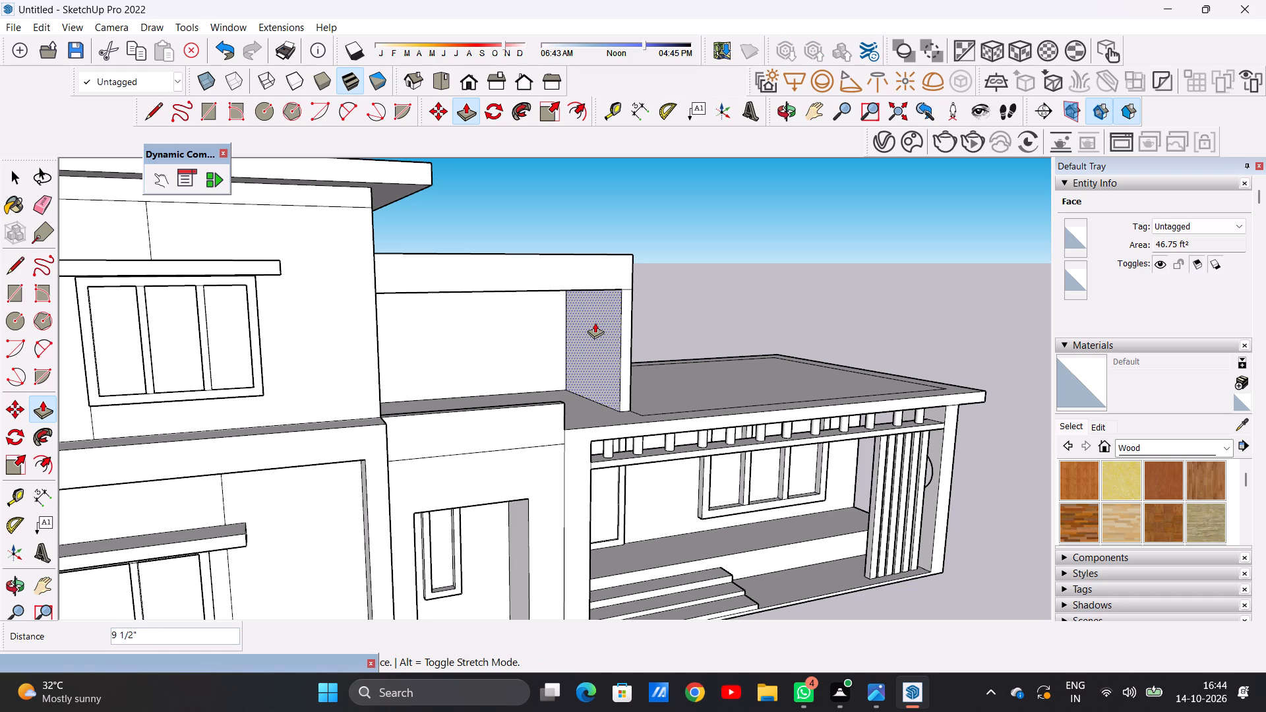
{"action": "left_click", "coordinate": [595, 322]}
{"action": "key", "text": "space"}
Examine the slimmer balcony frame and the lower wing's flat roof from the front, side and above.
{"action": "scroll", "coordinate": [427, 283], "scroll_direction": "down", "scroll_amount": 7}
{"action": "middle_click_drag", "start_coordinate": [553, 280], "coordinate": [438, 266]}
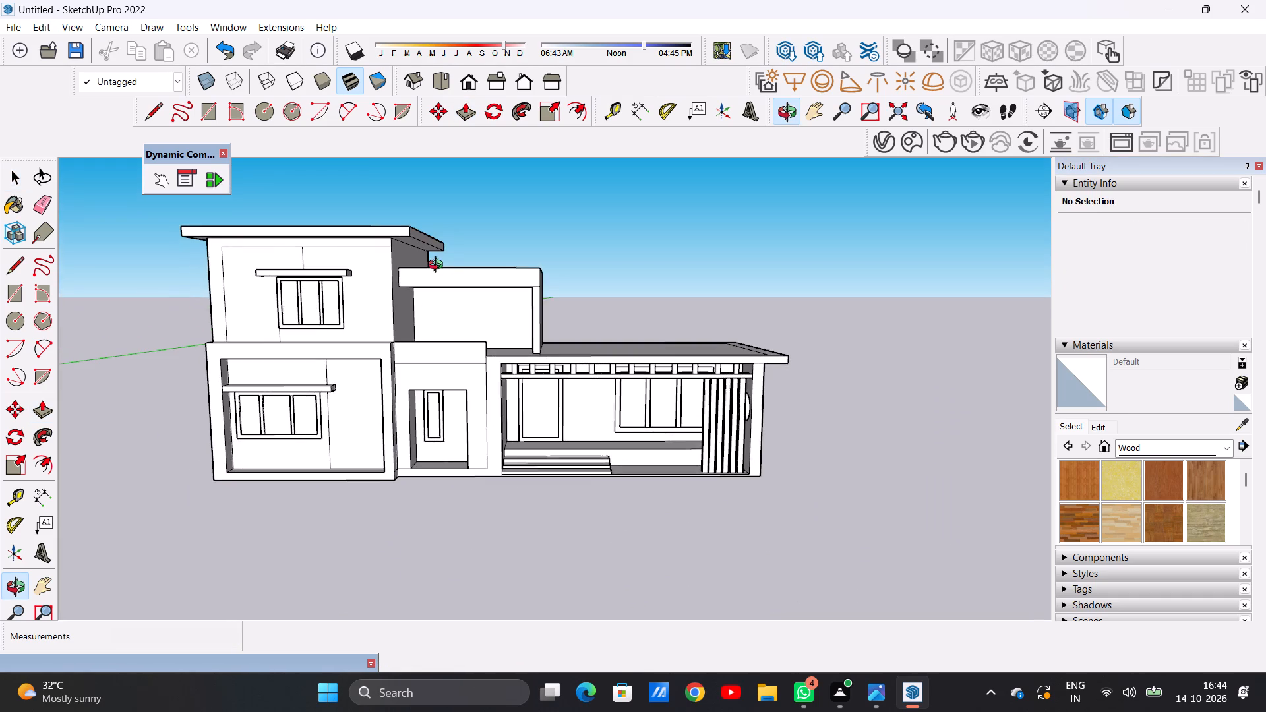
{"action": "middle_click_drag", "start_coordinate": [438, 266], "coordinate": [437, 266]}
{"action": "scroll", "coordinate": [603, 353], "scroll_direction": "down", "scroll_amount": 5}
{"action": "scroll", "coordinate": [607, 338], "scroll_direction": "up", "scroll_amount": 7}
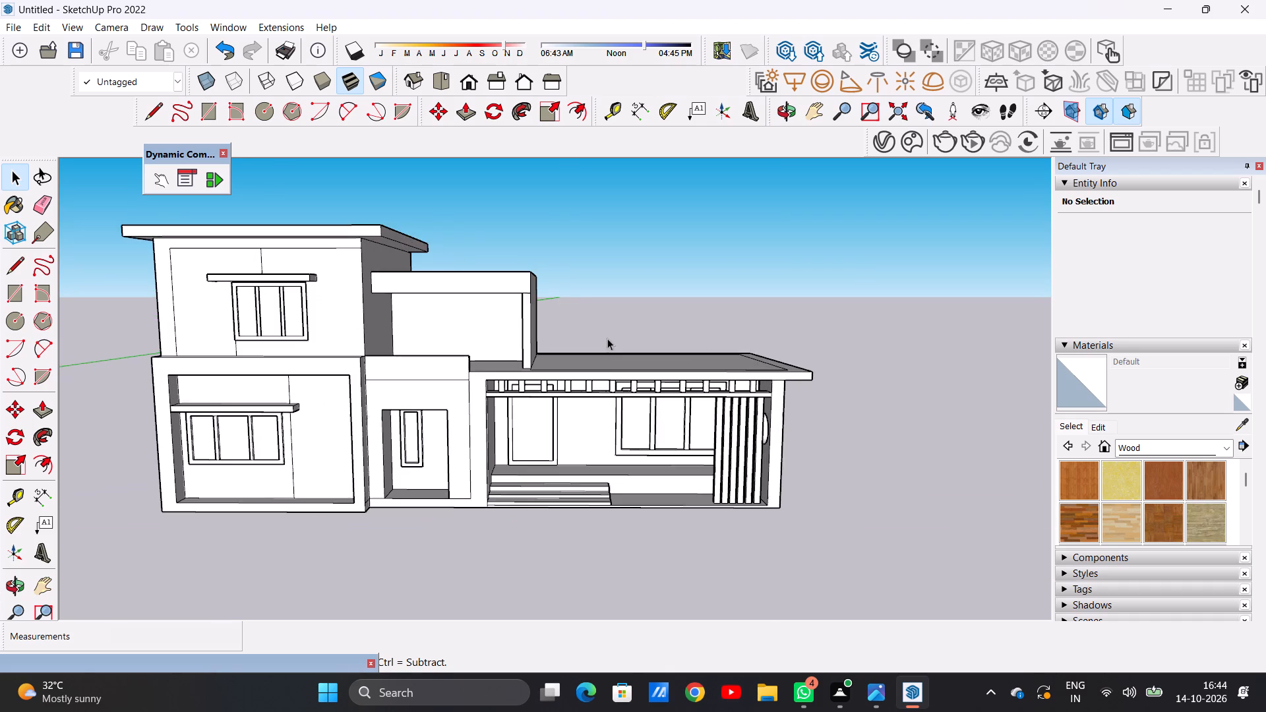
{"action": "middle_click_drag", "start_coordinate": [609, 322], "coordinate": [591, 440]}
{"action": "scroll", "coordinate": [607, 374], "scroll_direction": "up", "scroll_amount": 2}
{"action": "scroll", "coordinate": [607, 374], "scroll_direction": "down", "scroll_amount": 1}
{"action": "scroll", "coordinate": [607, 374], "scroll_direction": "up", "scroll_amount": 1}
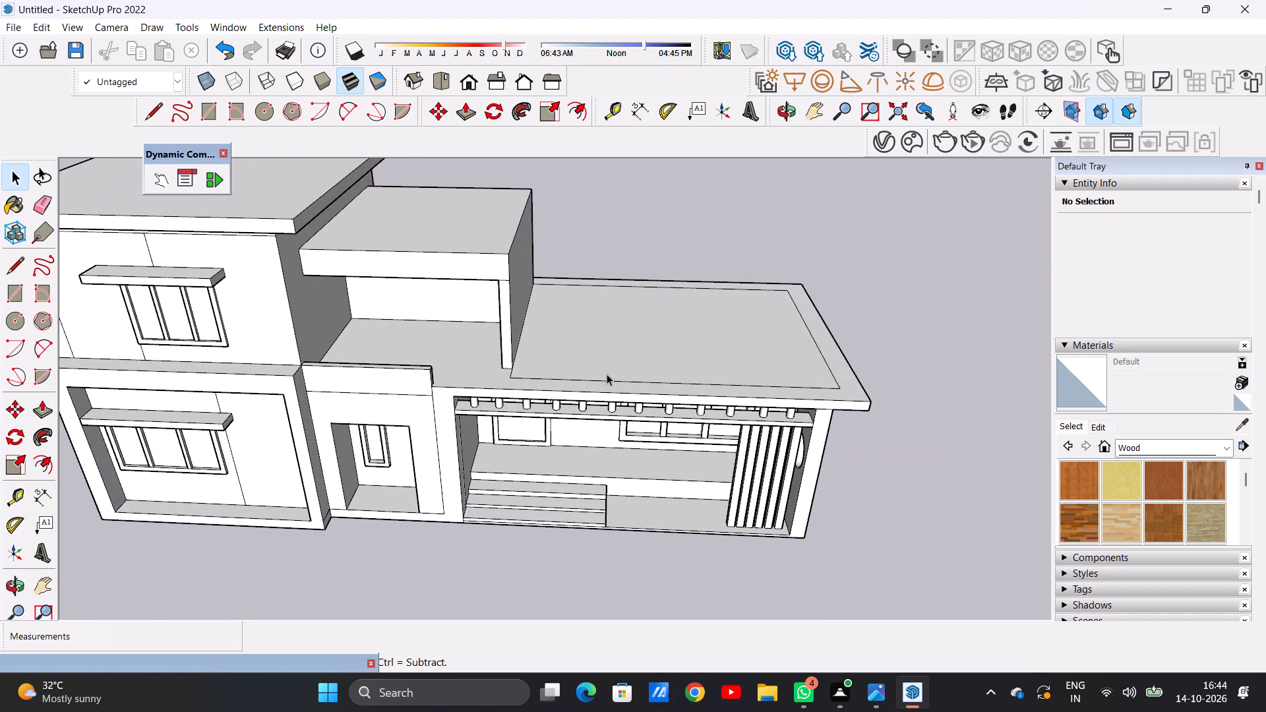
{"action": "scroll", "coordinate": [653, 336], "scroll_direction": "up", "scroll_amount": 5}
{"action": "middle_click_drag", "start_coordinate": [642, 315], "coordinate": [642, 307]}
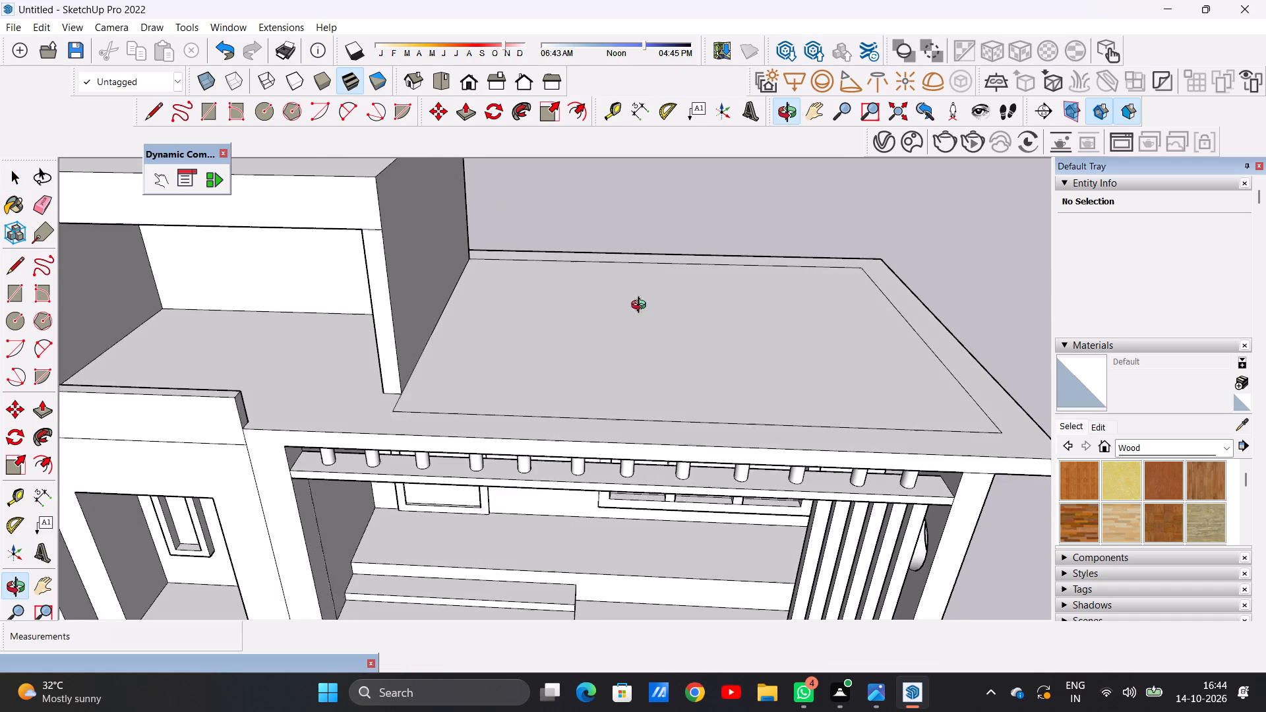
{"action": "middle_click_drag", "start_coordinate": [642, 307], "coordinate": [641, 263]}
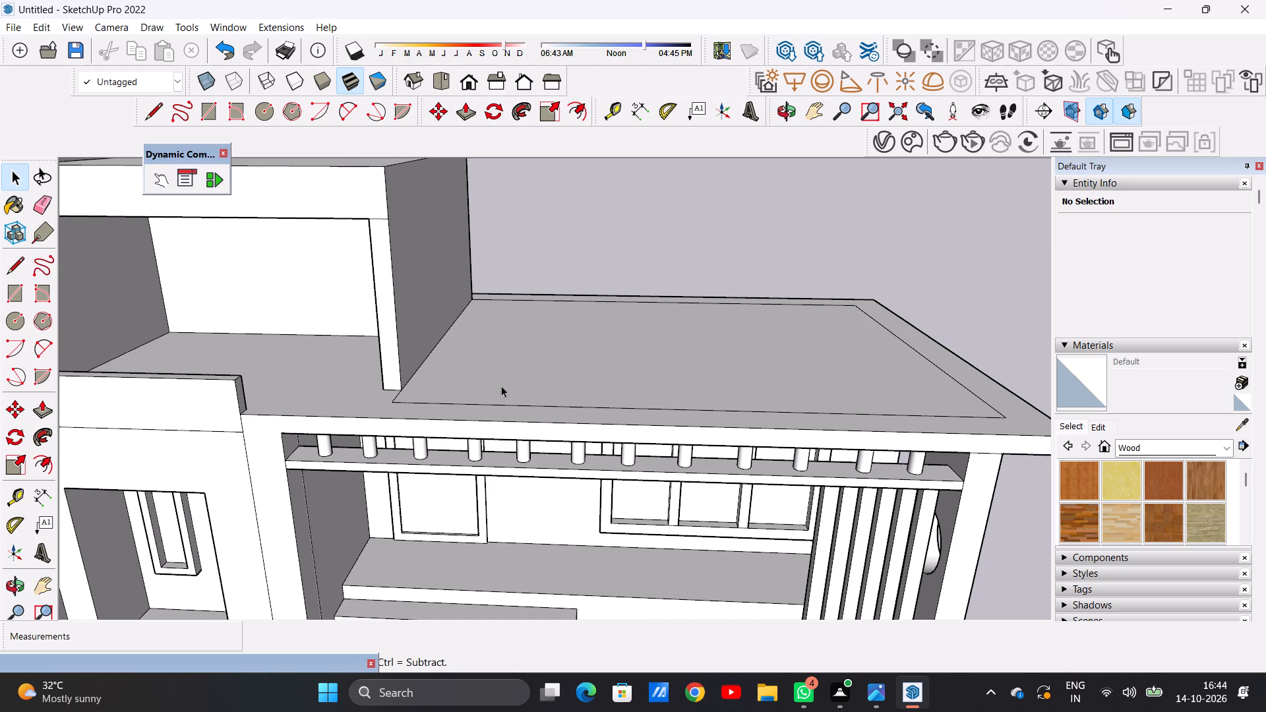
{"action": "scroll", "coordinate": [494, 378], "scroll_direction": "down", "scroll_amount": 9}
{"action": "scroll", "coordinate": [396, 367], "scroll_direction": "up", "scroll_amount": 1}
{"action": "middle_click_drag", "start_coordinate": [448, 330], "coordinate": [495, 260]}
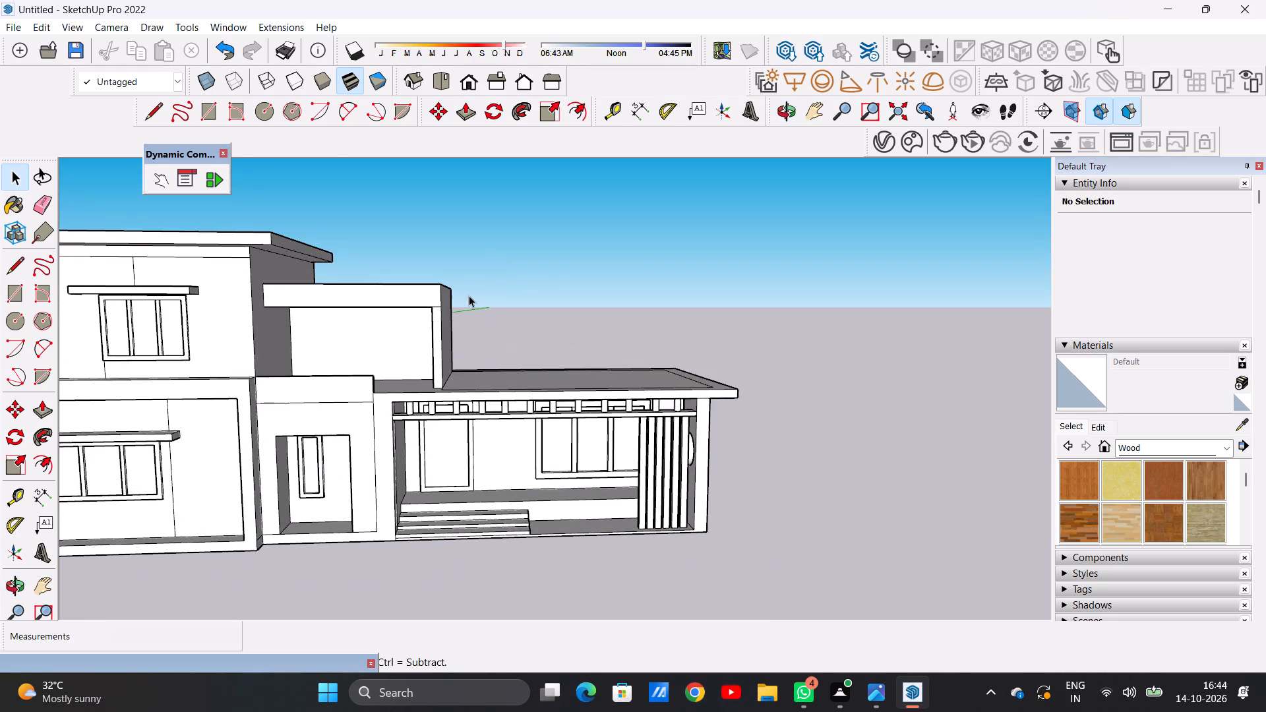
{"action": "scroll", "coordinate": [454, 321], "scroll_direction": "down", "scroll_amount": 8}
{"action": "middle_click_drag", "start_coordinate": [587, 320], "coordinate": [92, 372]}
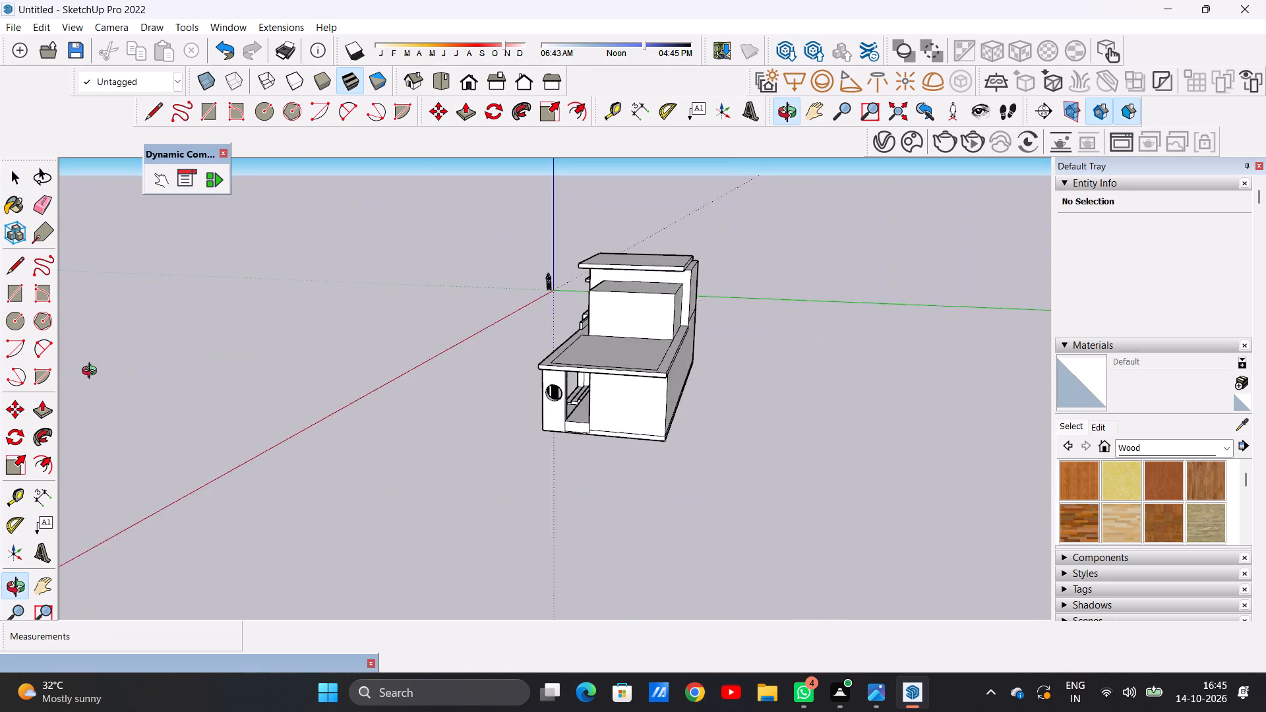
{"action": "middle_click_drag", "start_coordinate": [92, 372], "coordinate": [529, 322]}
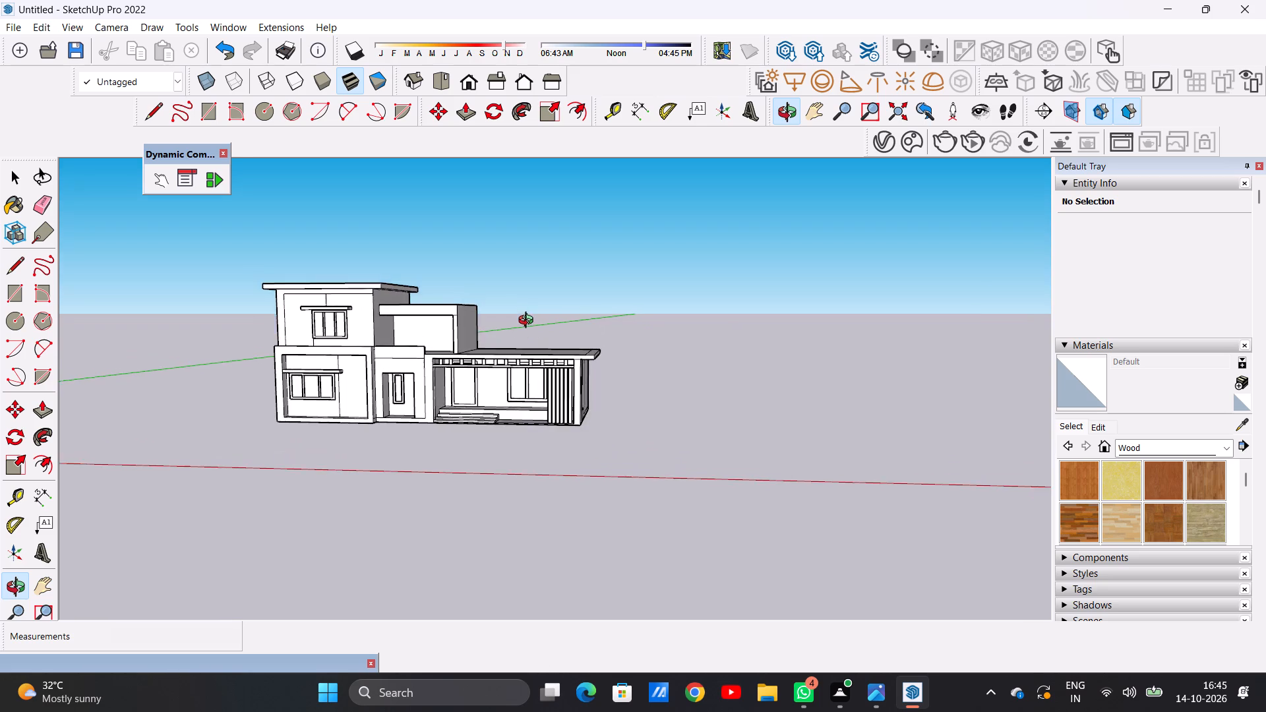
{"action": "middle_click_drag", "start_coordinate": [529, 322], "coordinate": [546, 336]}
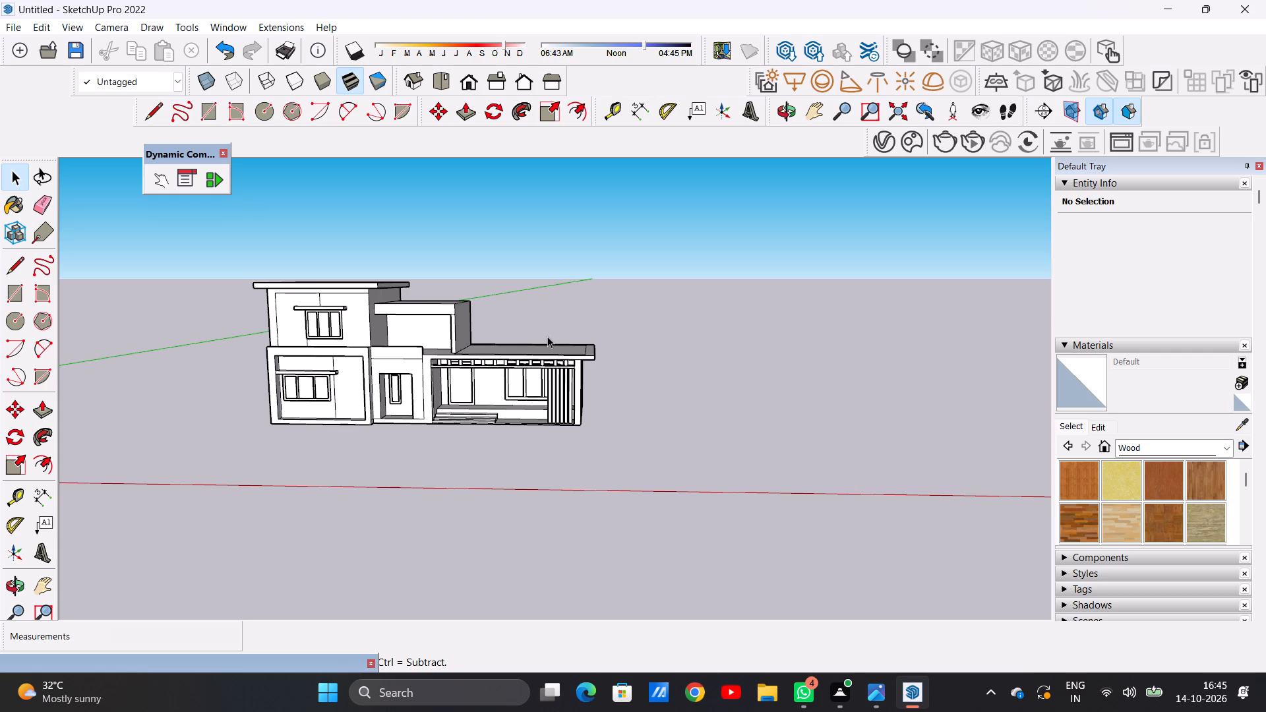
{"action": "scroll", "coordinate": [495, 395], "scroll_direction": "down", "scroll_amount": 3}
{"action": "scroll", "coordinate": [444, 374], "scroll_direction": "up", "scroll_amount": 10}
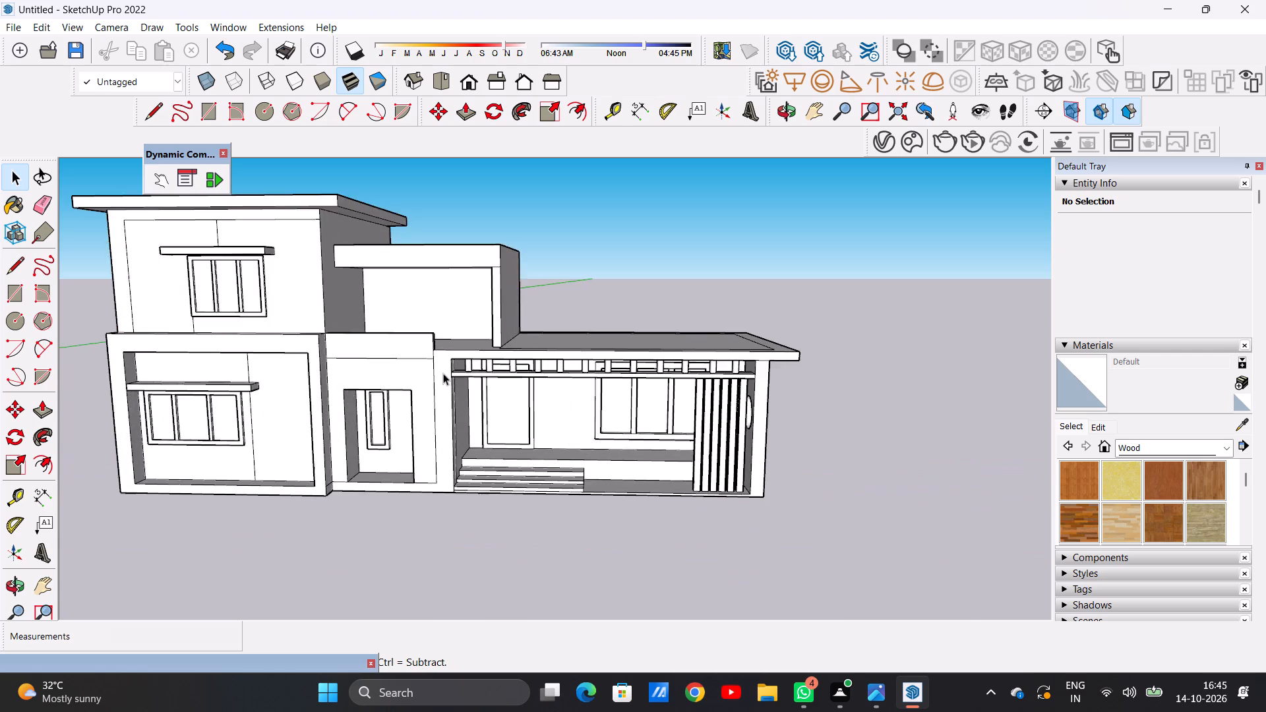
{"action": "scroll", "coordinate": [513, 371], "scroll_direction": "down", "scroll_amount": 5}
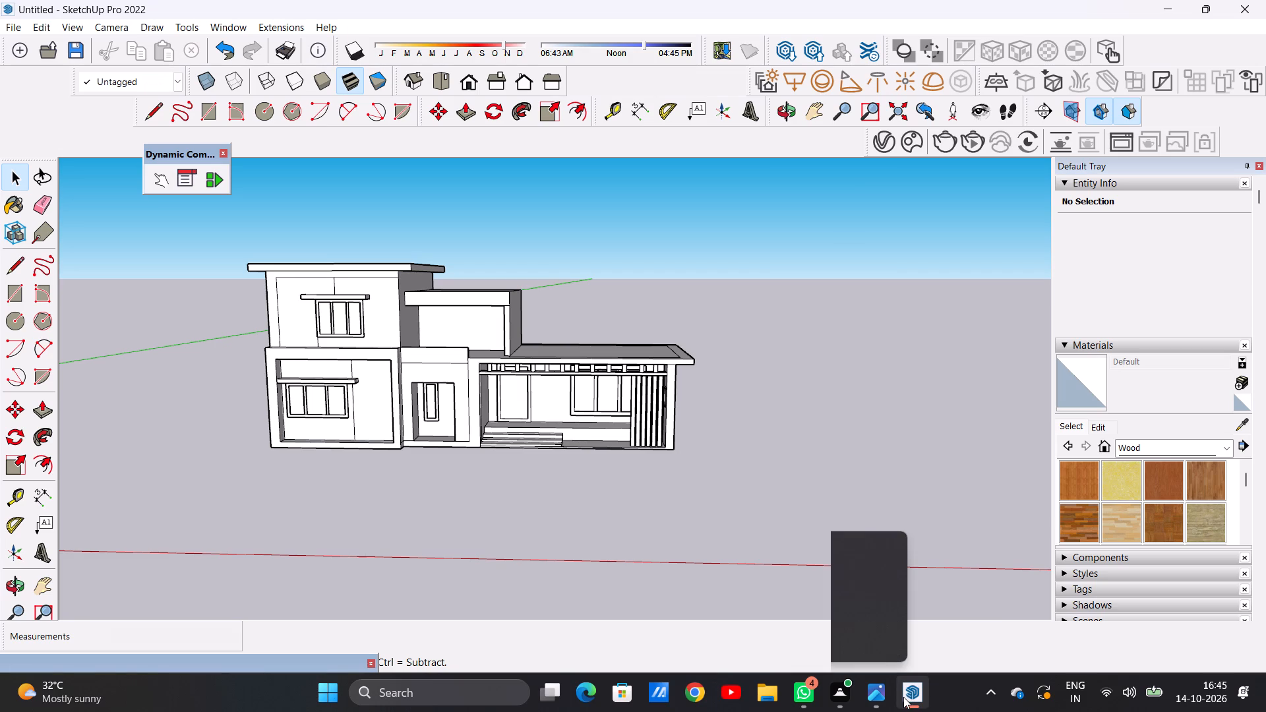
{"action": "left_click", "coordinate": [874, 612]}
{"action": "scroll", "coordinate": [650, 446], "scroll_direction": "up", "scroll_amount": 2}
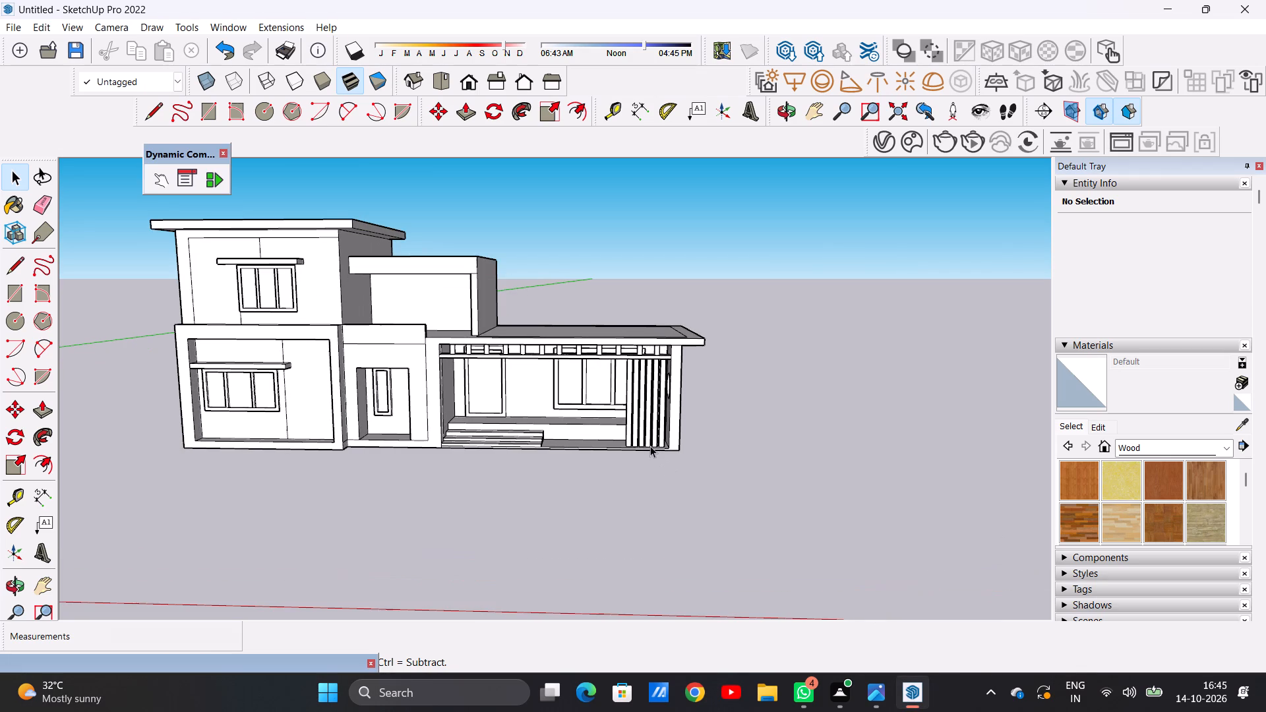
{"action": "scroll", "coordinate": [644, 340], "scroll_direction": "down", "scroll_amount": 3}
Extend the lower roof's inner border line to beside the entrance block and close it with a line about 1' 5/8" long to the parapet corner.
{"action": "middle_click_drag", "start_coordinate": [598, 330], "coordinate": [584, 394]}
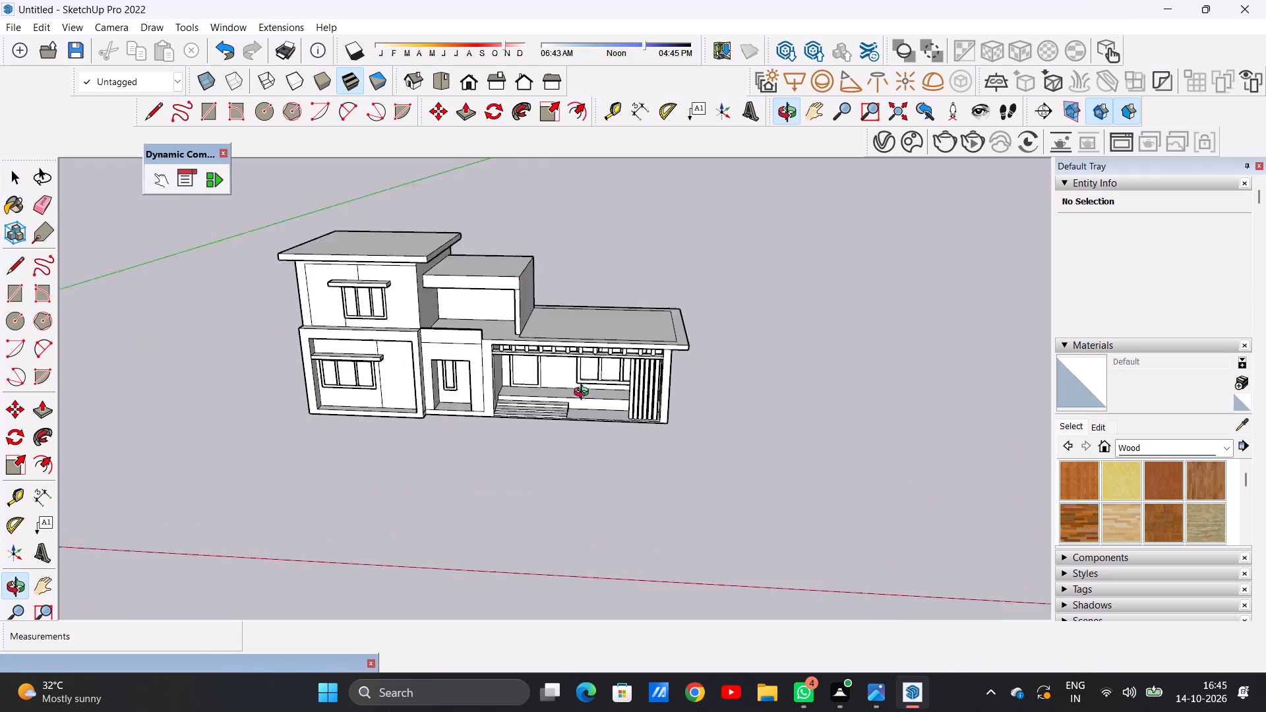
{"action": "middle_click_drag", "start_coordinate": [584, 394], "coordinate": [600, 436]}
{"action": "scroll", "coordinate": [489, 335], "scroll_direction": "up", "scroll_amount": 8}
{"action": "middle_click_drag", "start_coordinate": [608, 269], "coordinate": [599, 358]}
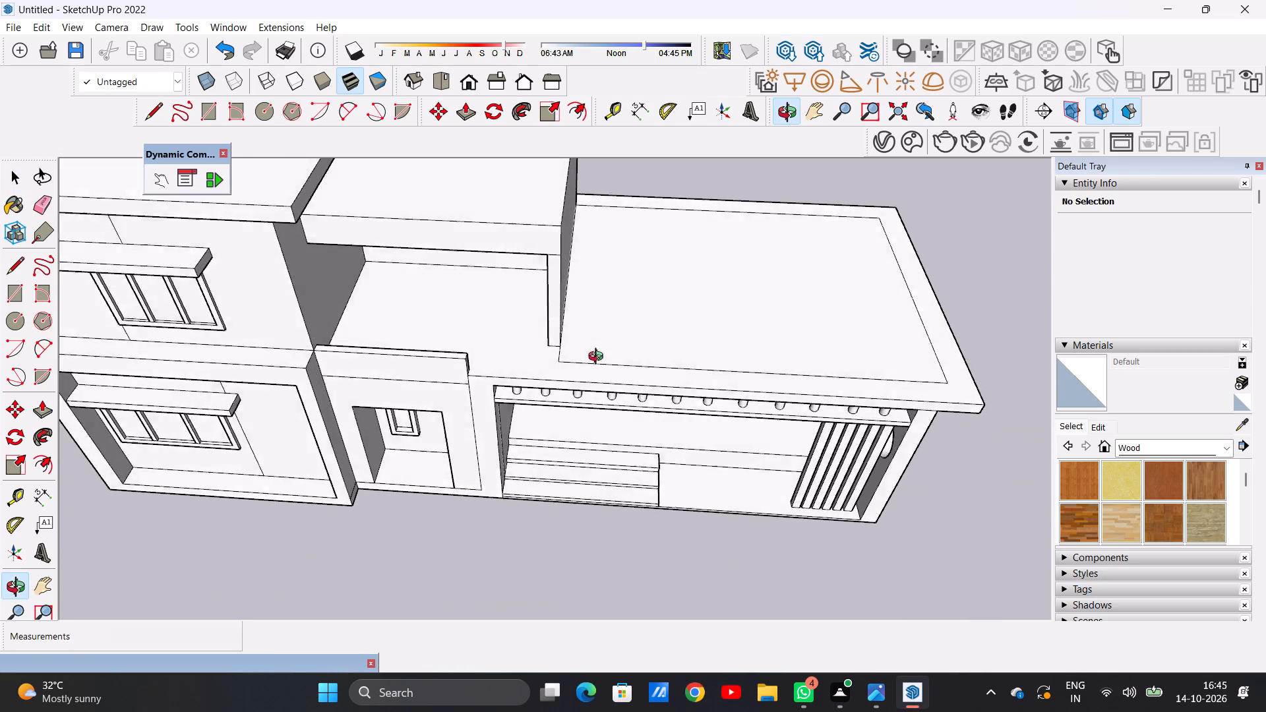
{"action": "middle_click_drag", "start_coordinate": [599, 358], "coordinate": [614, 383]}
{"action": "scroll", "coordinate": [615, 383], "scroll_direction": "up", "scroll_amount": 1}
{"action": "scroll", "coordinate": [425, 235], "scroll_direction": "down", "scroll_amount": 6}
{"action": "scroll", "coordinate": [479, 231], "scroll_direction": "down", "scroll_amount": 4}
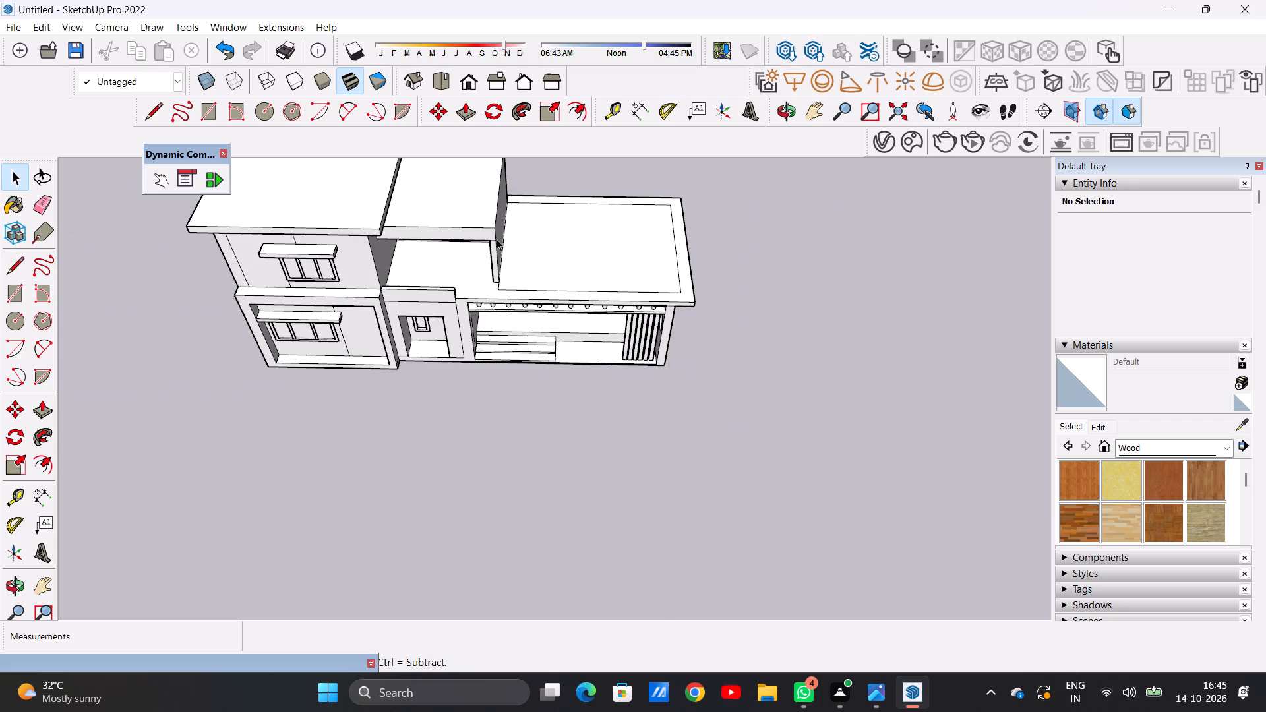
{"action": "scroll", "coordinate": [499, 279], "scroll_direction": "up", "scroll_amount": 6}
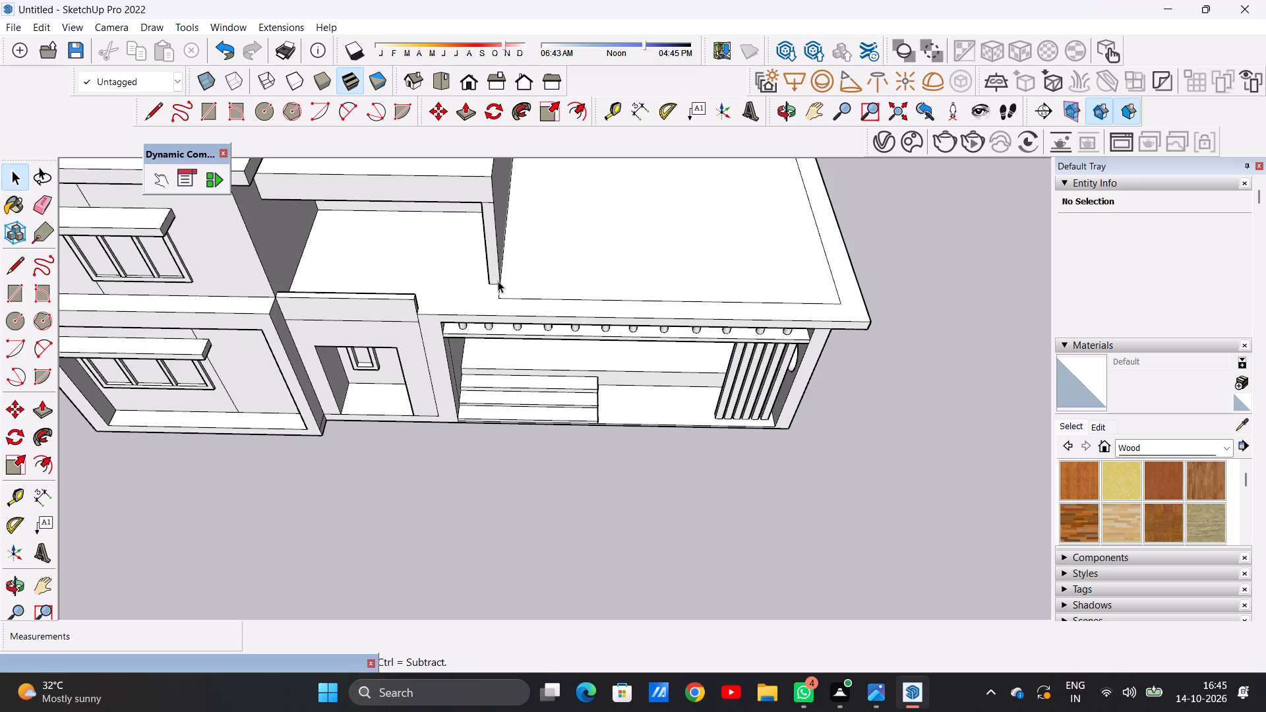
{"action": "key", "text": "l"}
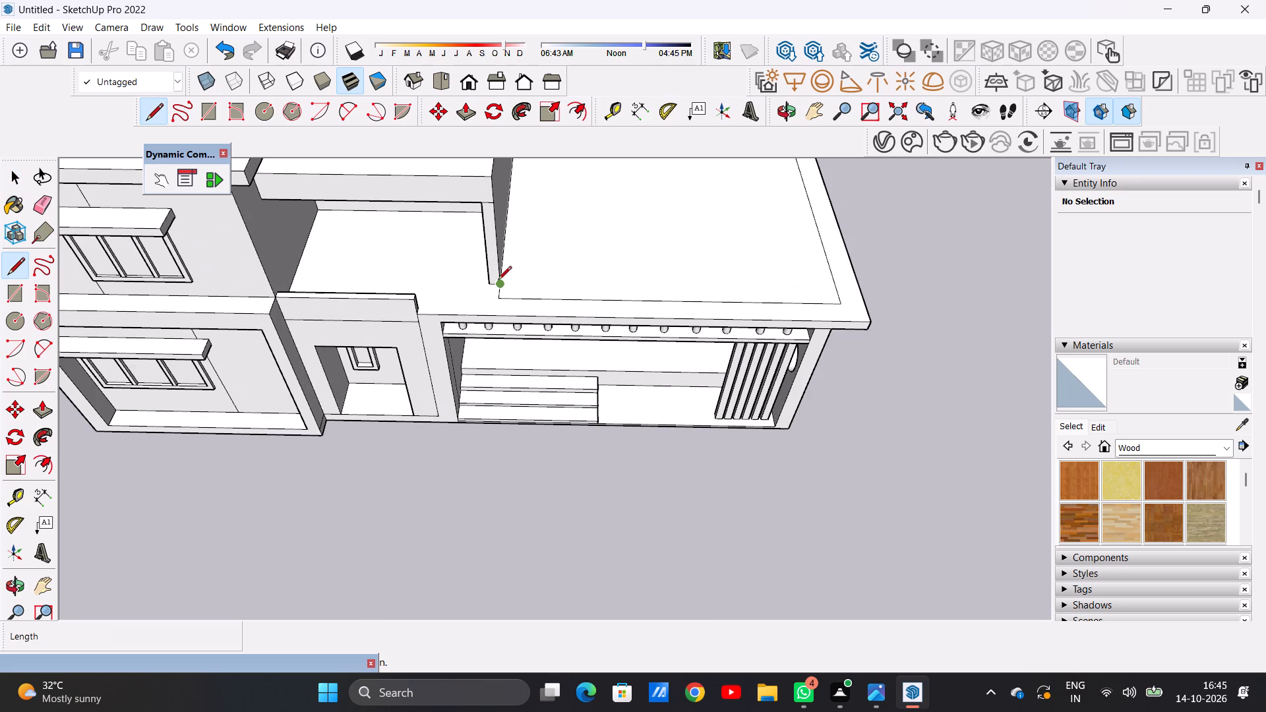
{"action": "scroll", "coordinate": [498, 281], "scroll_direction": "up", "scroll_amount": 6}
{"action": "left_click", "coordinate": [506, 317]}
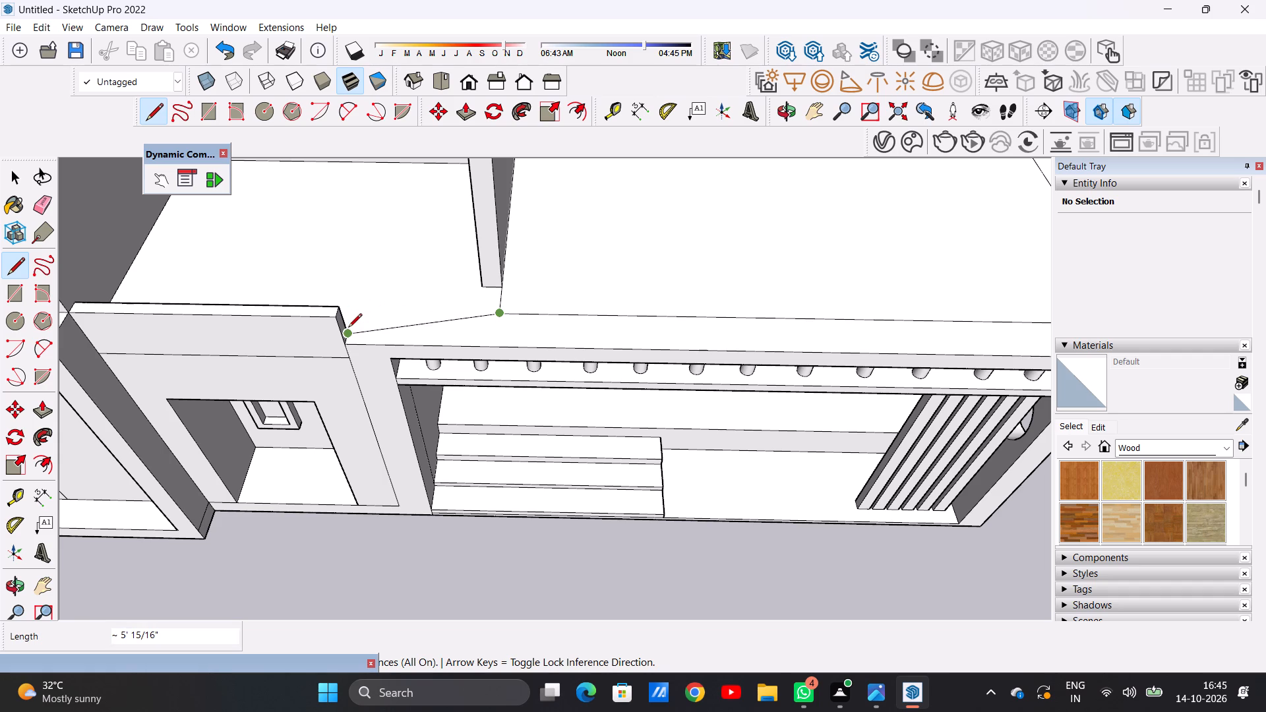
{"action": "left_click", "coordinate": [352, 306]}
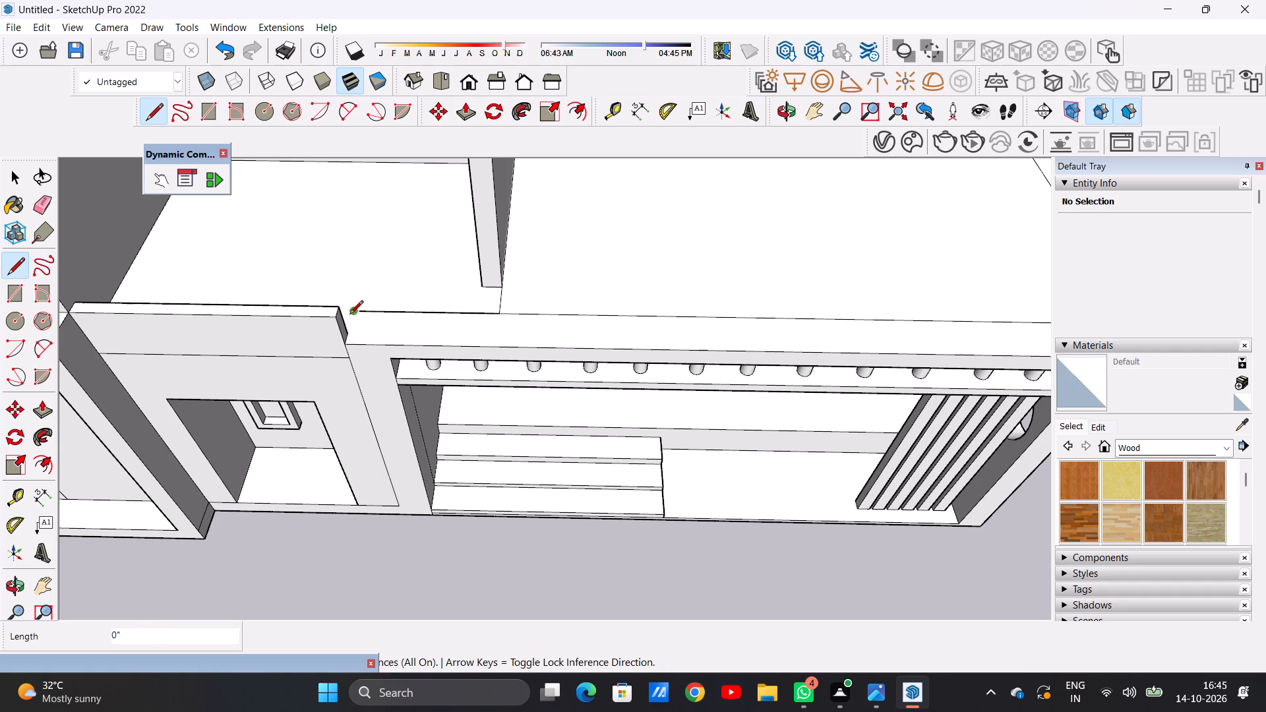
{"action": "left_click", "coordinate": [351, 330]}
{"action": "key", "text": "space"}
{"action": "scroll", "coordinate": [370, 345], "scroll_direction": "down", "scroll_amount": 7}
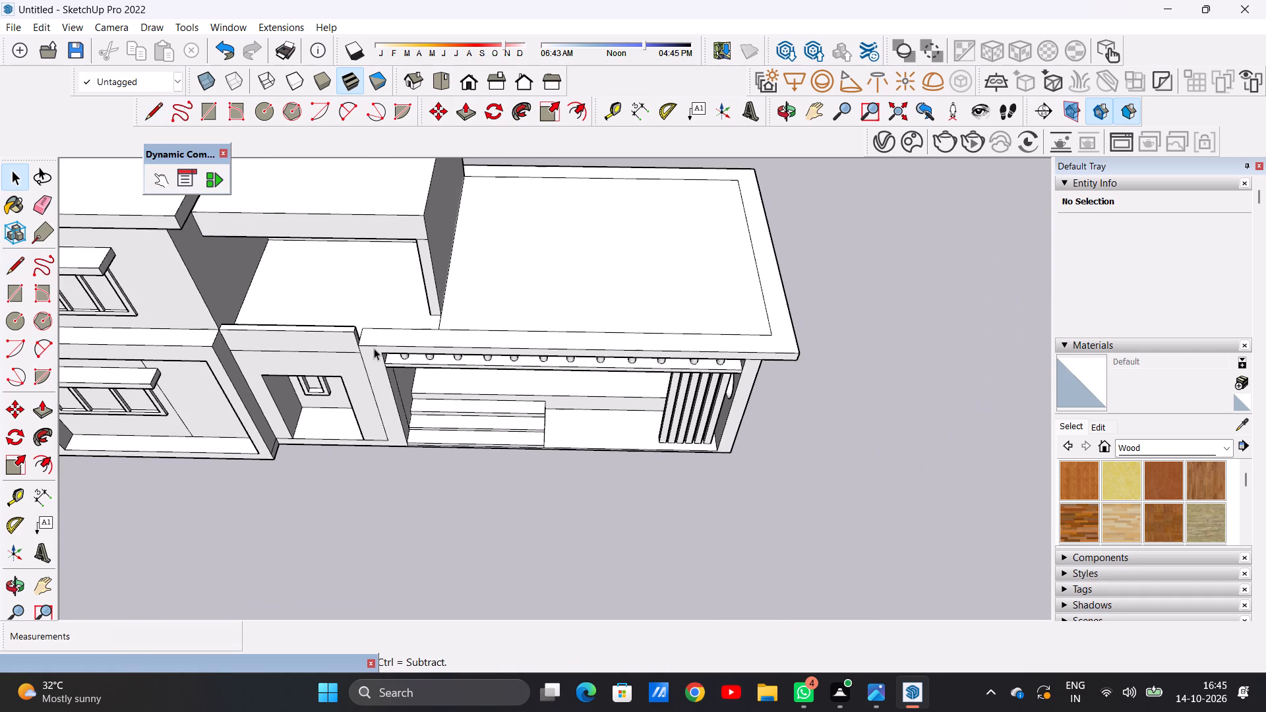
Push/Pull the lower wing roof's border strip up about 7 9/16" to form a raised parapet around the roof.
{"action": "middle_click_drag", "start_coordinate": [516, 334], "coordinate": [516, 254]}
{"action": "scroll", "coordinate": [791, 308], "scroll_direction": "up", "scroll_amount": 3}
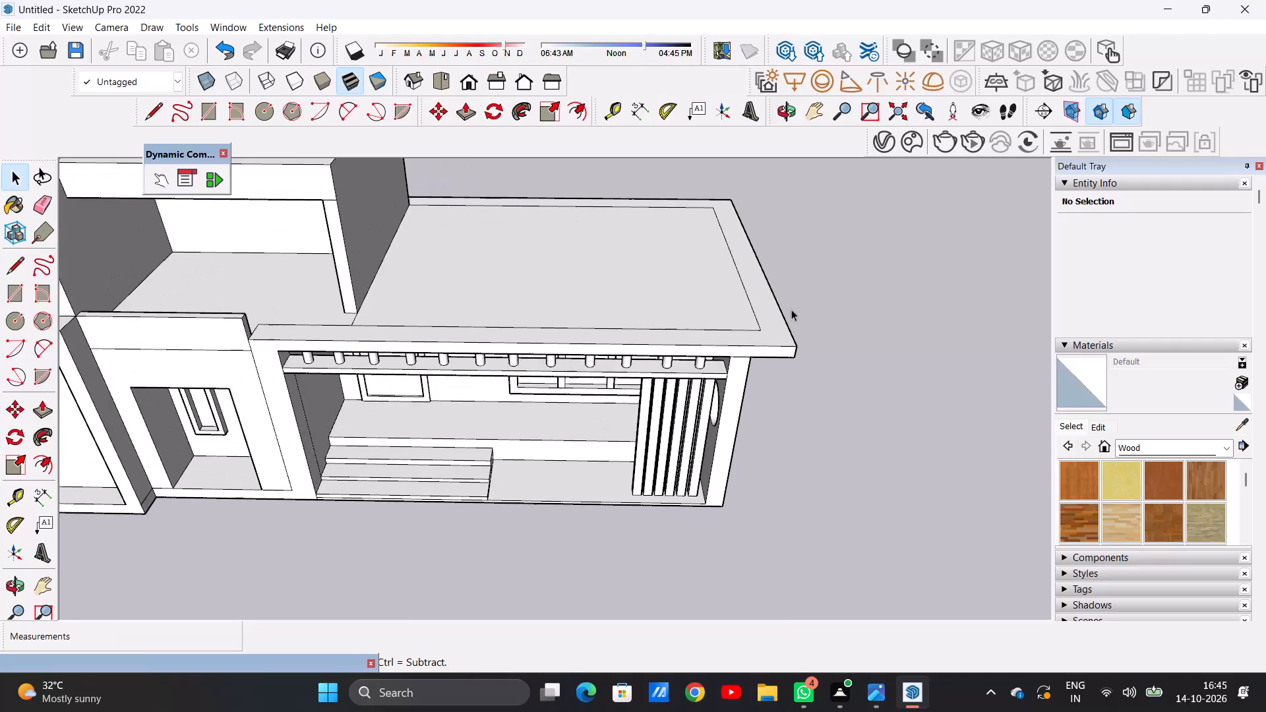
{"action": "middle_click_drag", "start_coordinate": [773, 349], "coordinate": [764, 307]}
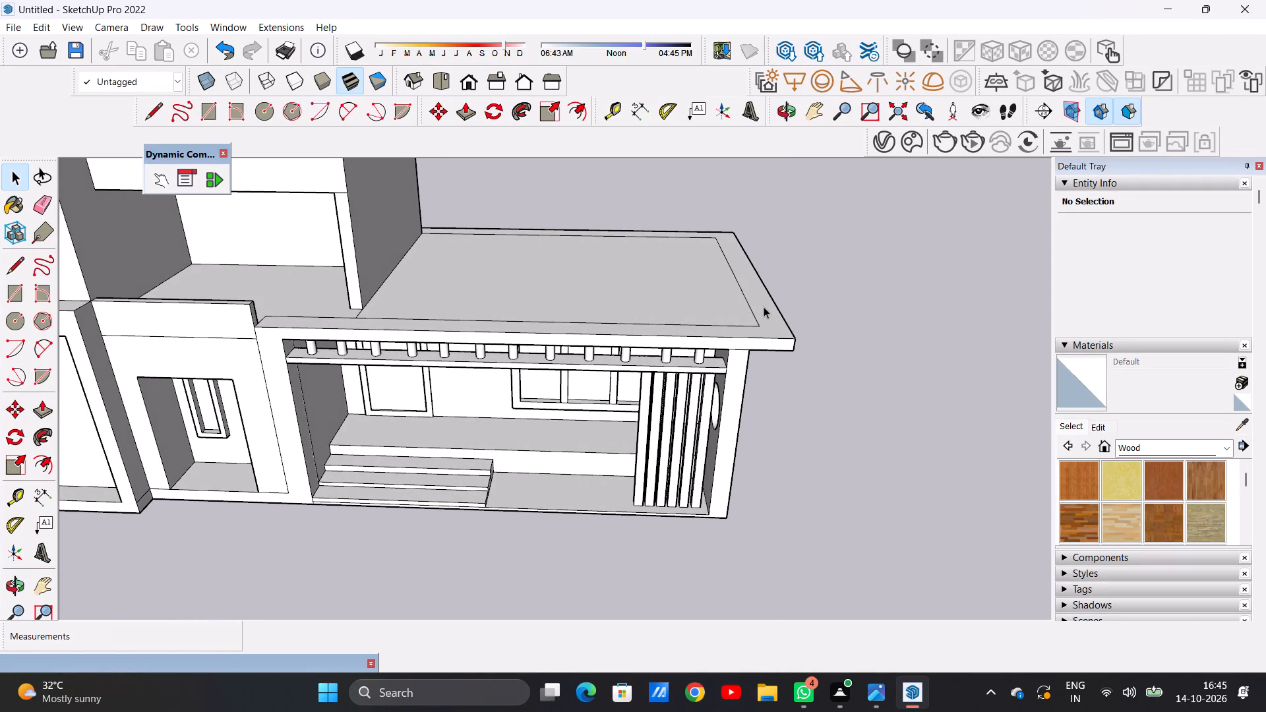
{"action": "key", "text": "p"}
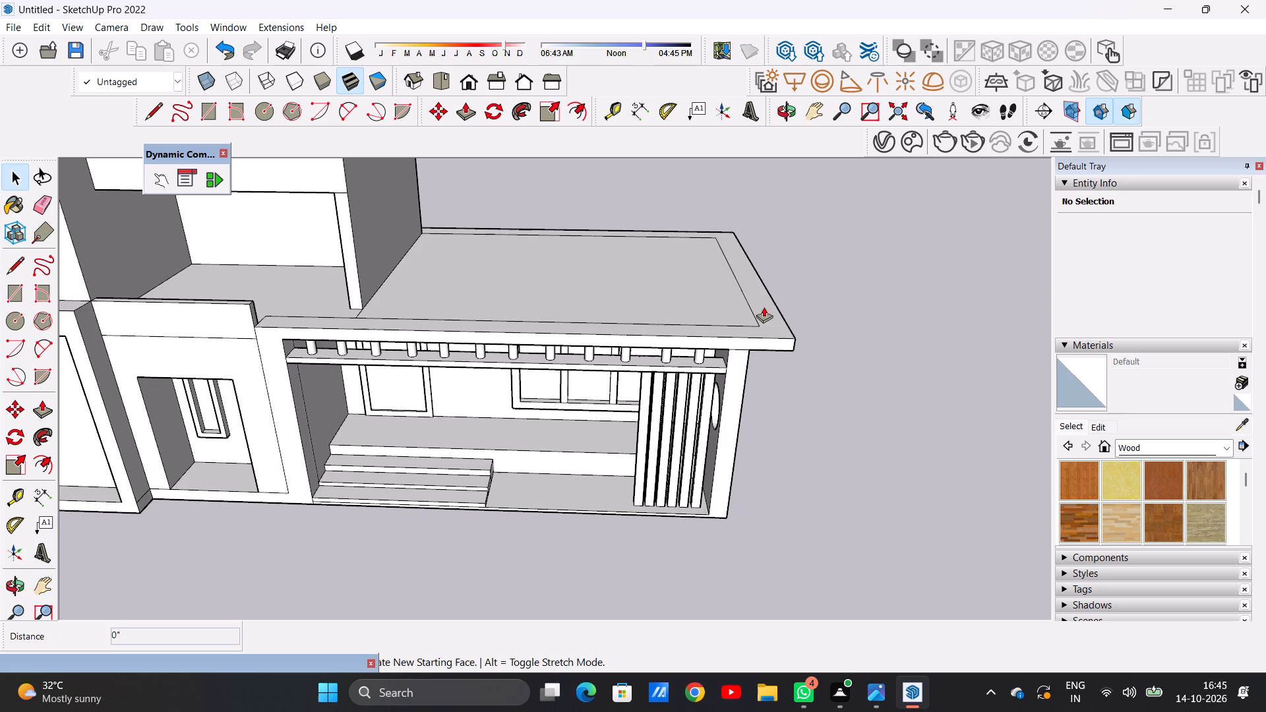
{"action": "left_click", "coordinate": [771, 305]}
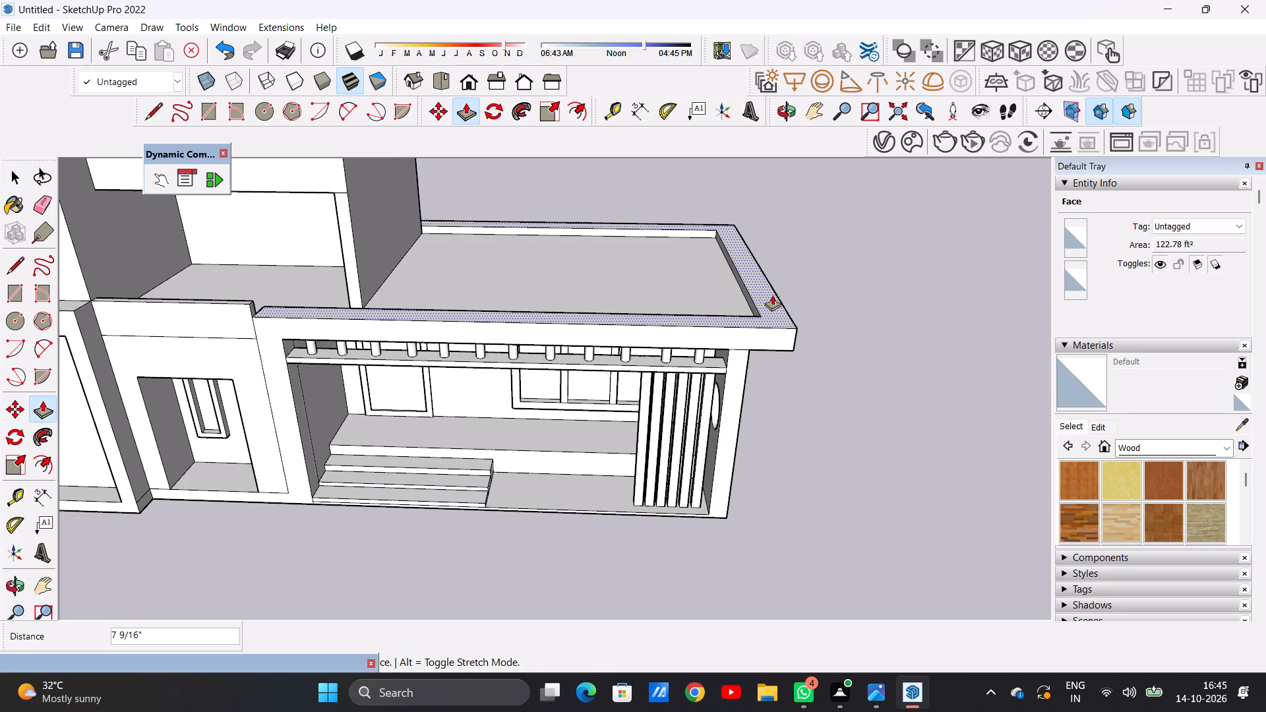
{"action": "left_click", "coordinate": [772, 295]}
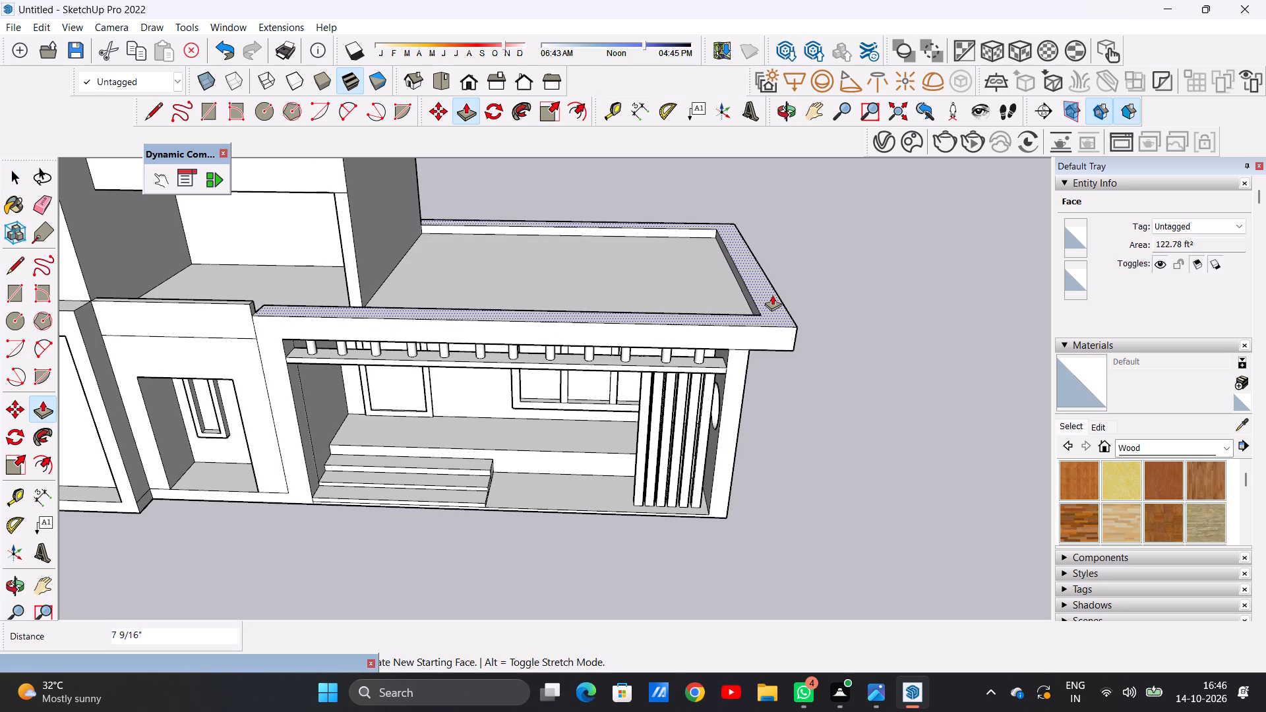
{"action": "key", "text": "space"}
{"action": "scroll", "coordinate": [722, 309], "scroll_direction": "down", "scroll_amount": 6}
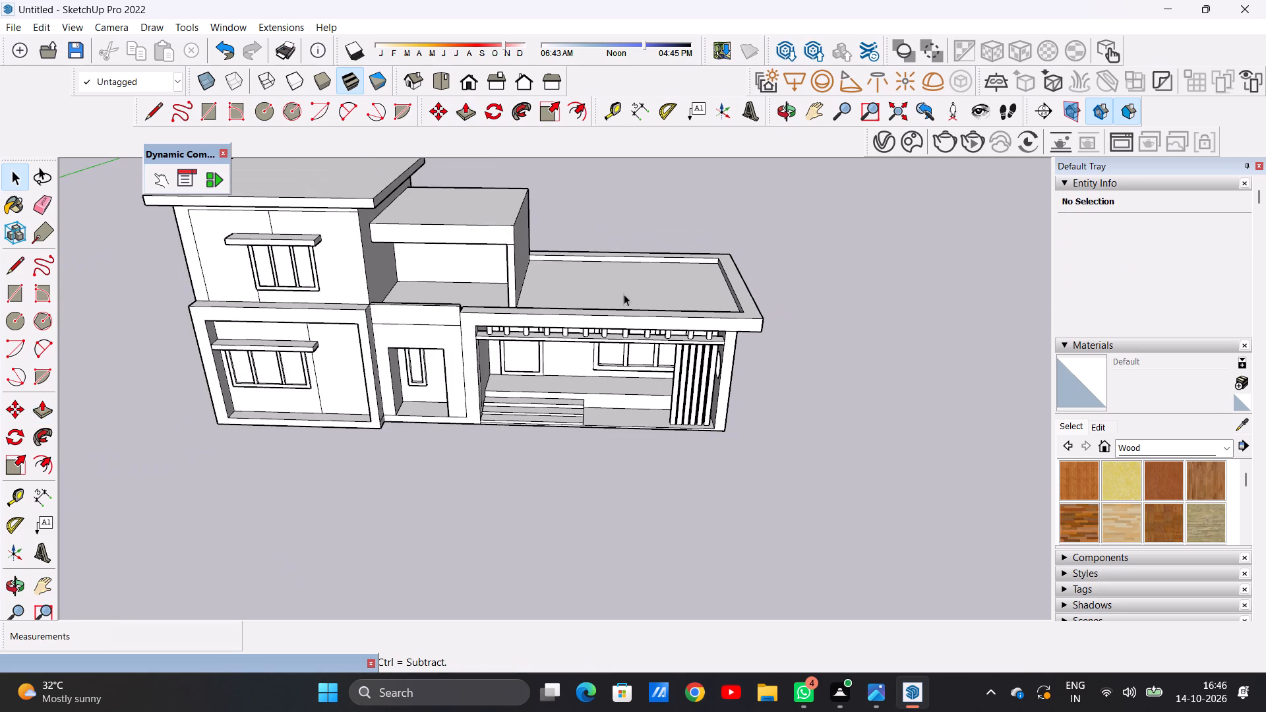
Examine the lower wing's new roof parapet and the balcony block from above, the side and the front.
{"action": "middle_click_drag", "start_coordinate": [617, 284], "coordinate": [612, 367]}
{"action": "scroll", "coordinate": [462, 272], "scroll_direction": "down", "scroll_amount": 5}
{"action": "middle_click_drag", "start_coordinate": [594, 245], "coordinate": [287, 245]}
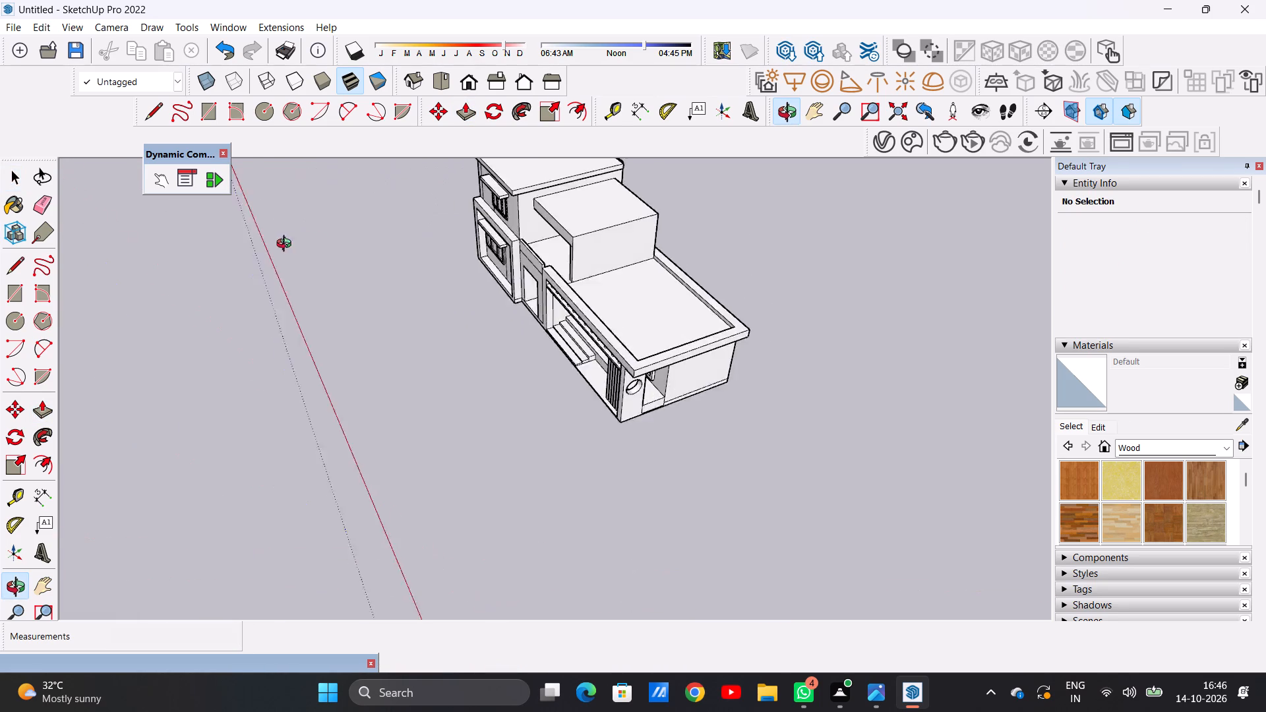
{"action": "middle_click_drag", "start_coordinate": [287, 245], "coordinate": [235, 245]}
{"action": "middle_click_drag", "start_coordinate": [651, 283], "coordinate": [641, 293]}
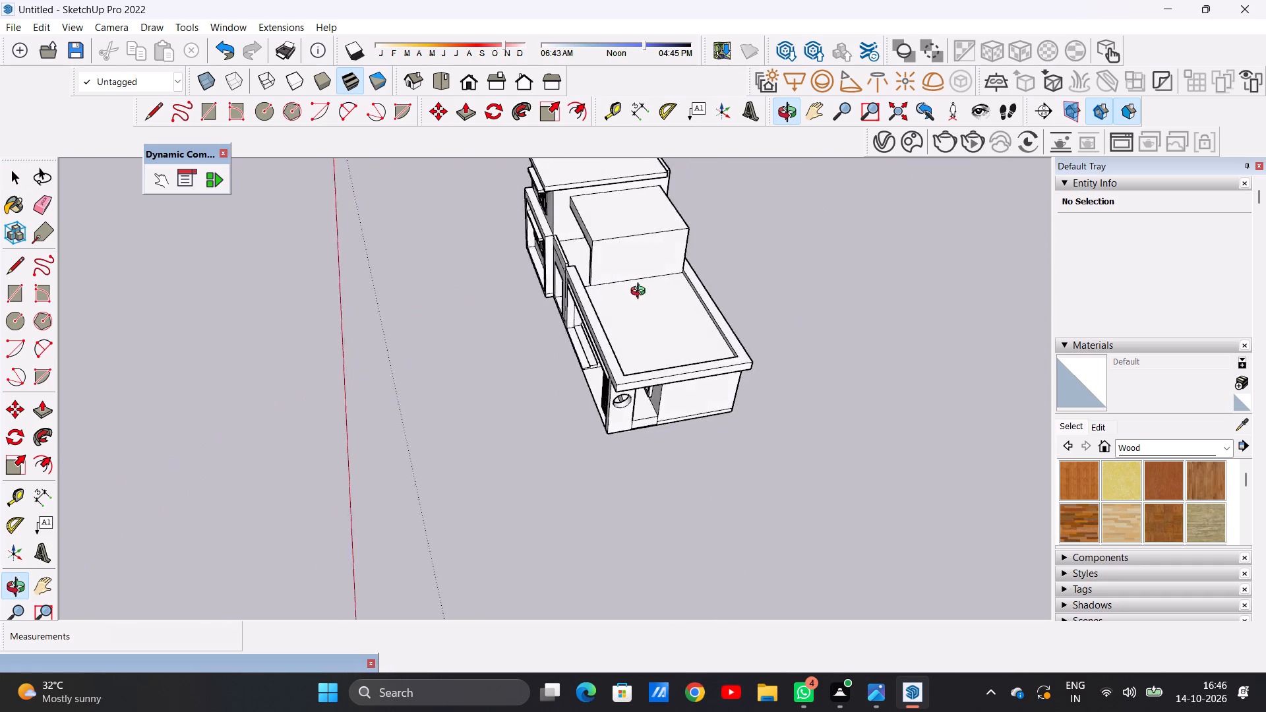
{"action": "middle_click_drag", "start_coordinate": [641, 293], "coordinate": [739, 265]}
{"action": "scroll", "coordinate": [655, 320], "scroll_direction": "down", "scroll_amount": 3}
{"action": "middle_click_drag", "start_coordinate": [545, 347], "coordinate": [815, 317]}
{"action": "scroll", "coordinate": [597, 285], "scroll_direction": "up", "scroll_amount": 4}
{"action": "middle_click_drag", "start_coordinate": [566, 262], "coordinate": [542, 239]}
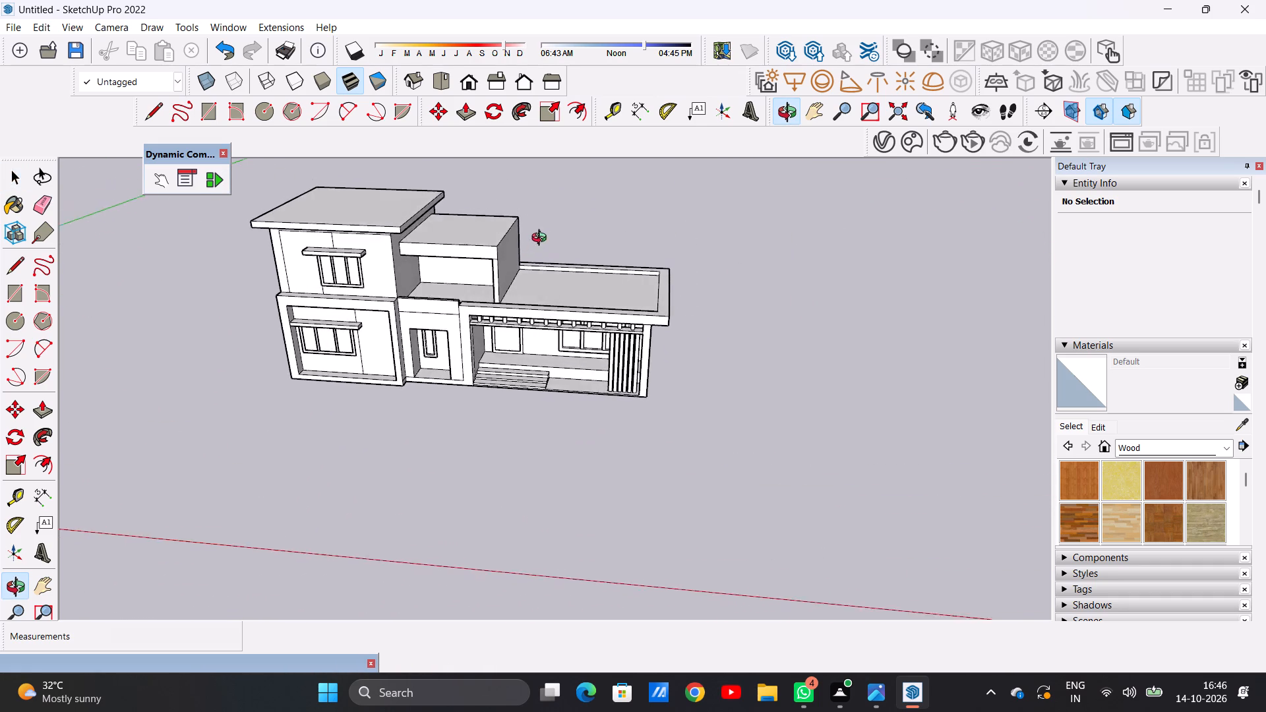
{"action": "middle_click_drag", "start_coordinate": [542, 239], "coordinate": [578, 222]}
{"action": "middle_click_drag", "start_coordinate": [578, 272], "coordinate": [588, 361]}
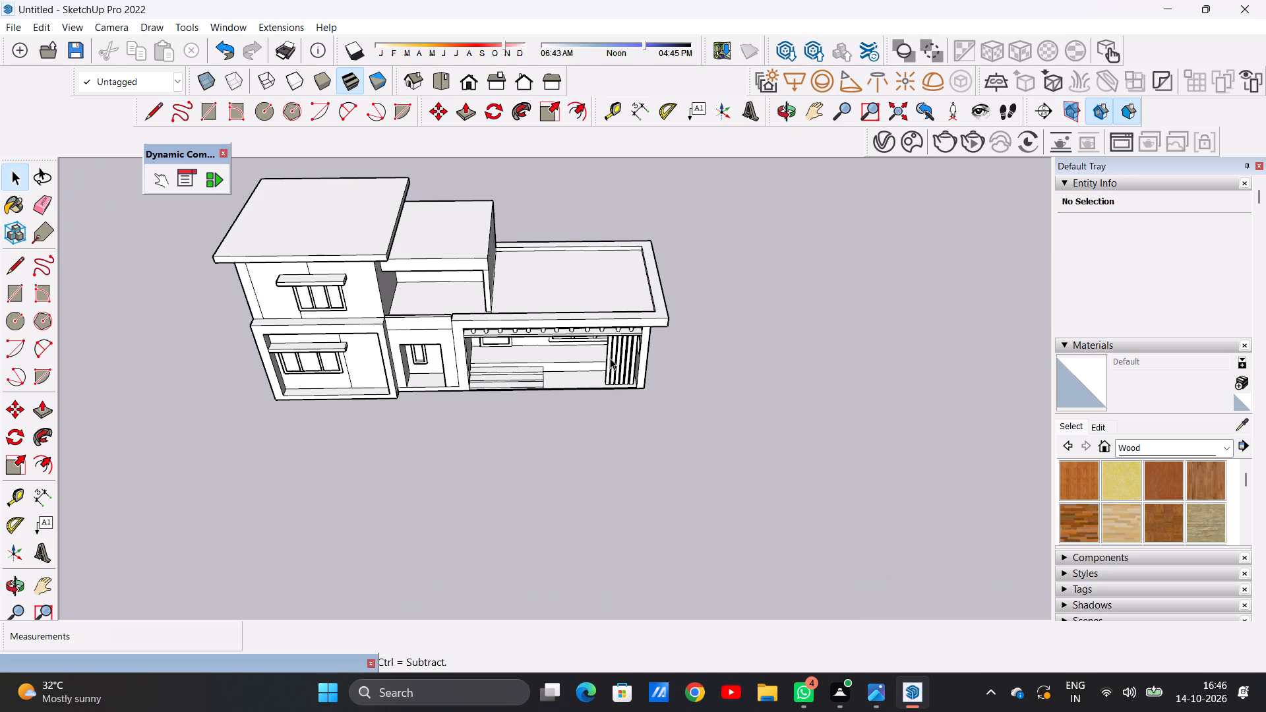
{"action": "scroll", "coordinate": [477, 270], "scroll_direction": "down", "scroll_amount": 3}
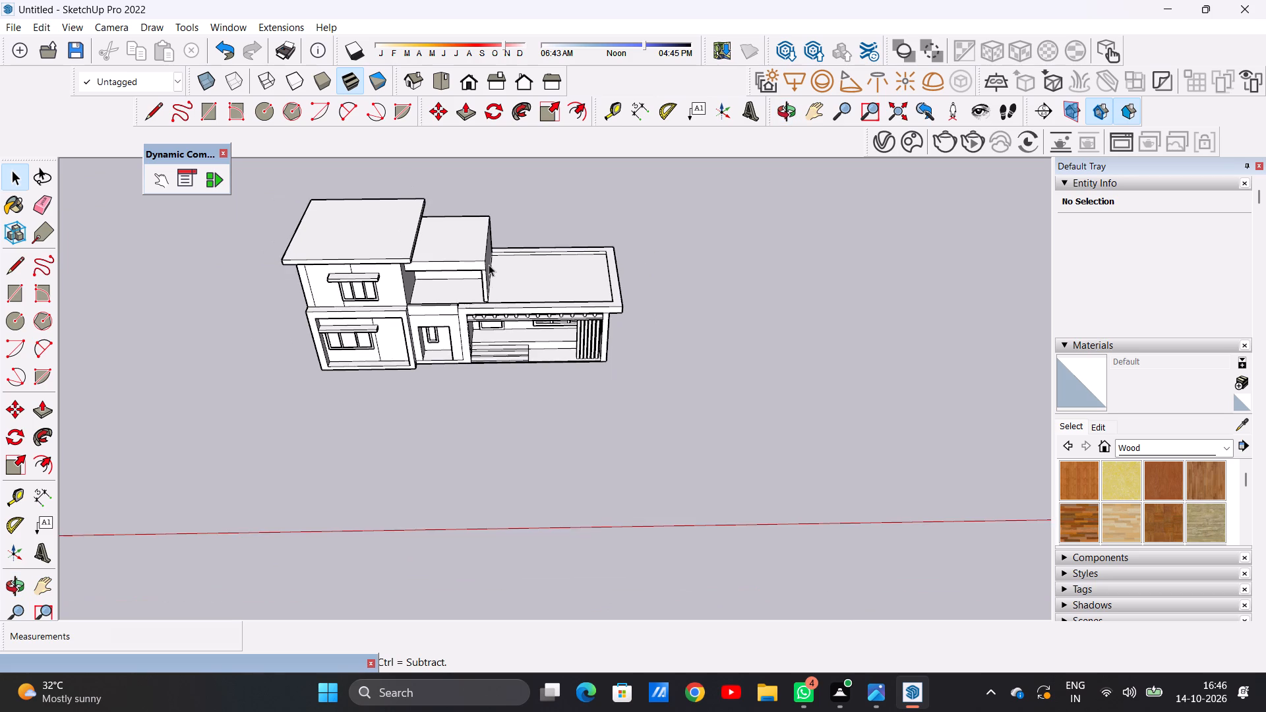
{"action": "middle_click_drag", "start_coordinate": [489, 264], "coordinate": [506, 165]}
{"action": "scroll", "coordinate": [495, 250], "scroll_direction": "up", "scroll_amount": 5}
{"action": "middle_click_drag", "start_coordinate": [506, 297], "coordinate": [492, 208]}
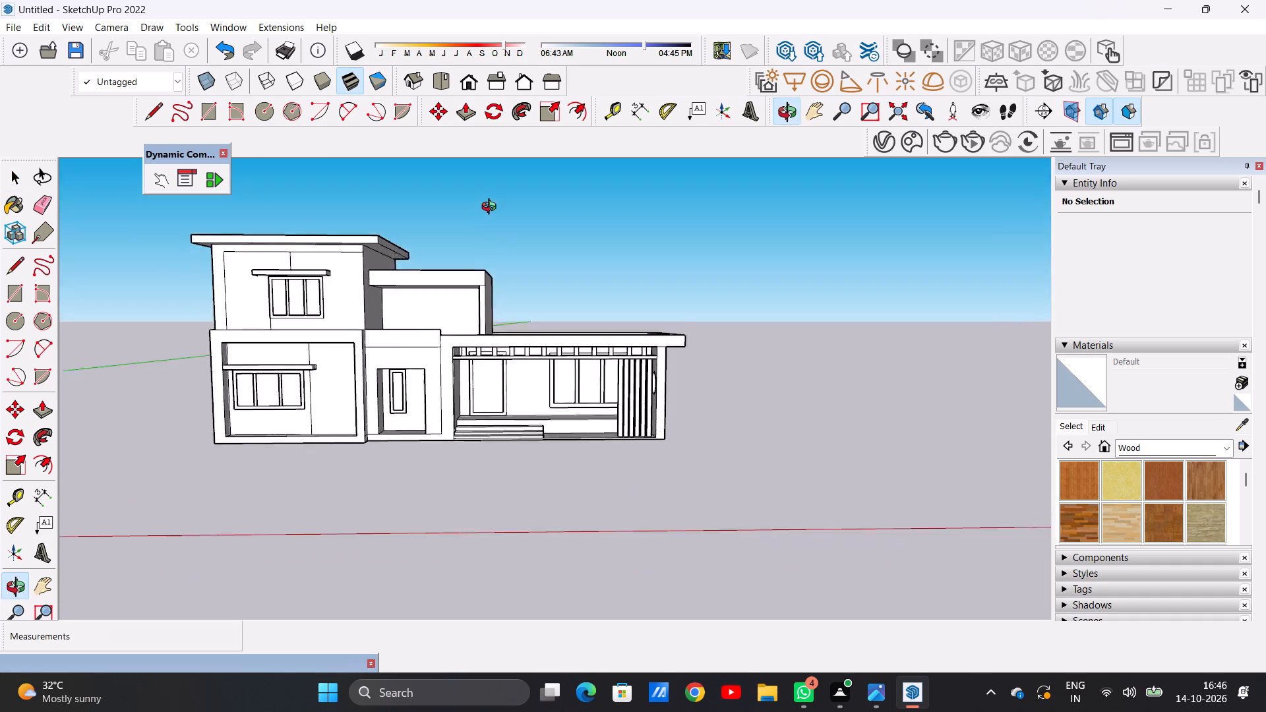
{"action": "middle_click_drag", "start_coordinate": [492, 208], "coordinate": [498, 216]}
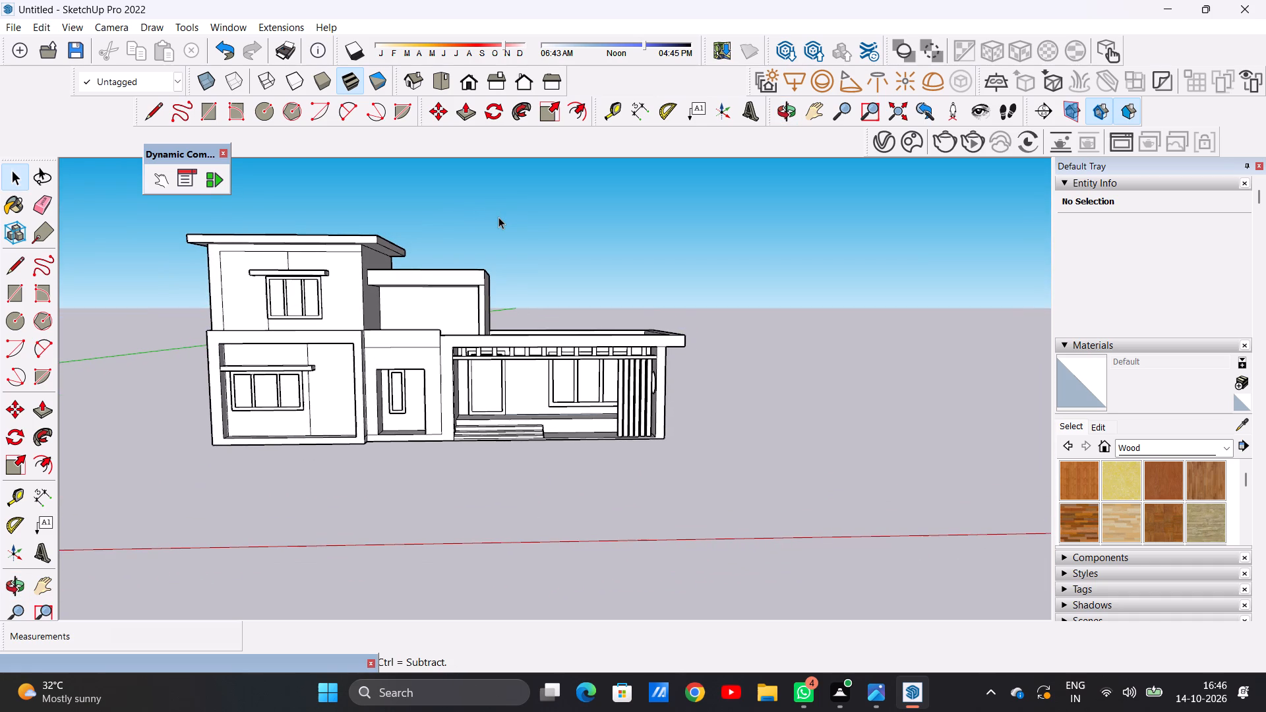
Push/Pull the upper balcony block's outer end face outward a little over 12' across the lower wing's roof.
{"action": "key", "text": "p"}
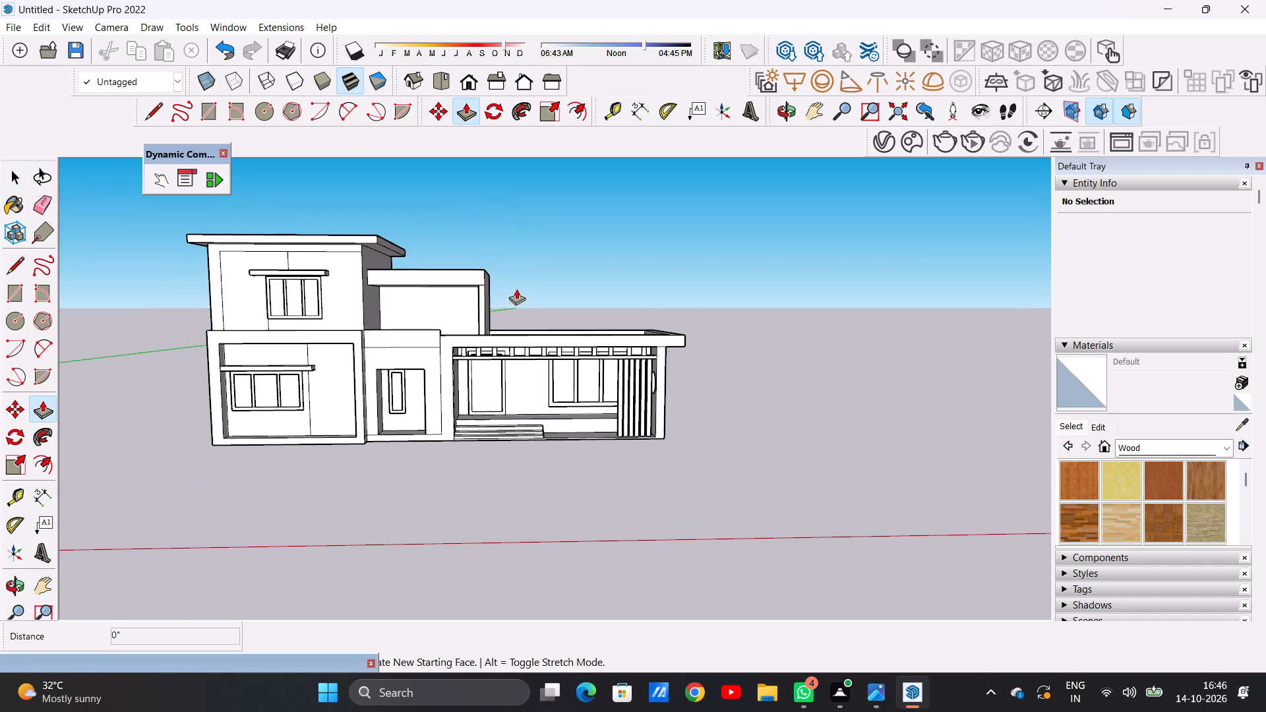
{"action": "middle_click_drag", "start_coordinate": [516, 289], "coordinate": [454, 361]}
{"action": "scroll", "coordinate": [486, 287], "scroll_direction": "up", "scroll_amount": 6}
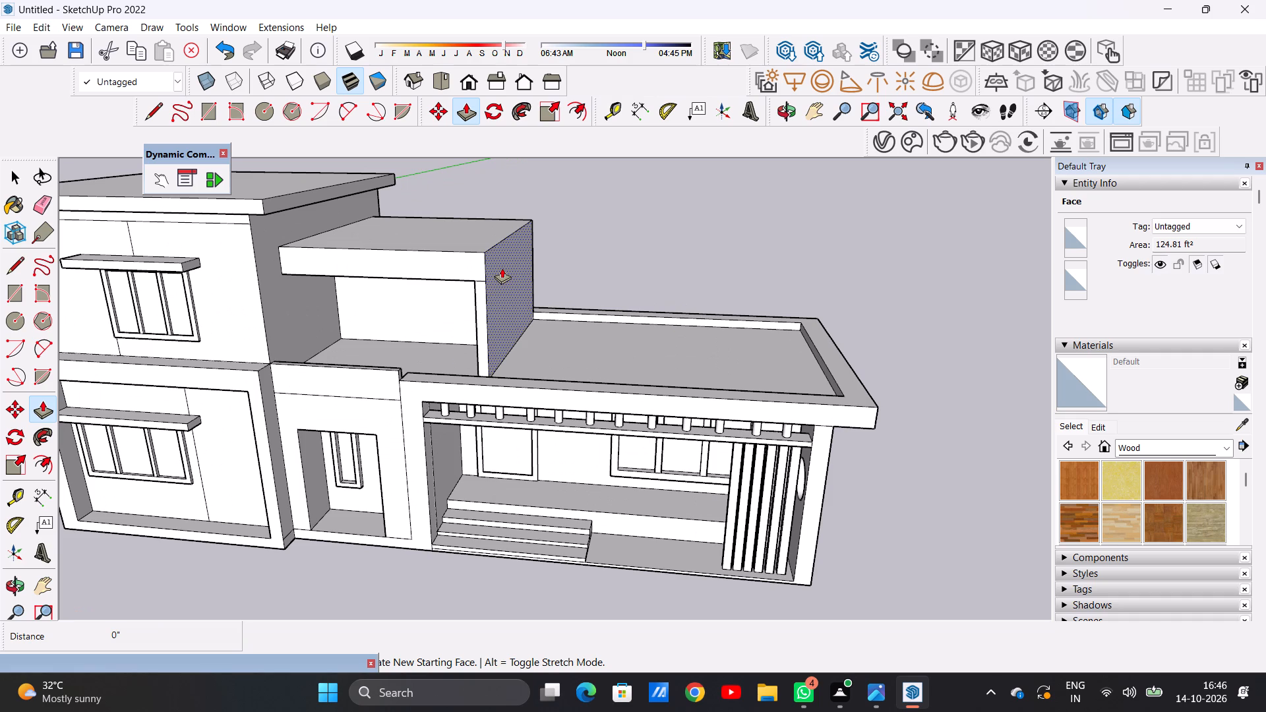
{"action": "left_click", "coordinate": [502, 268]}
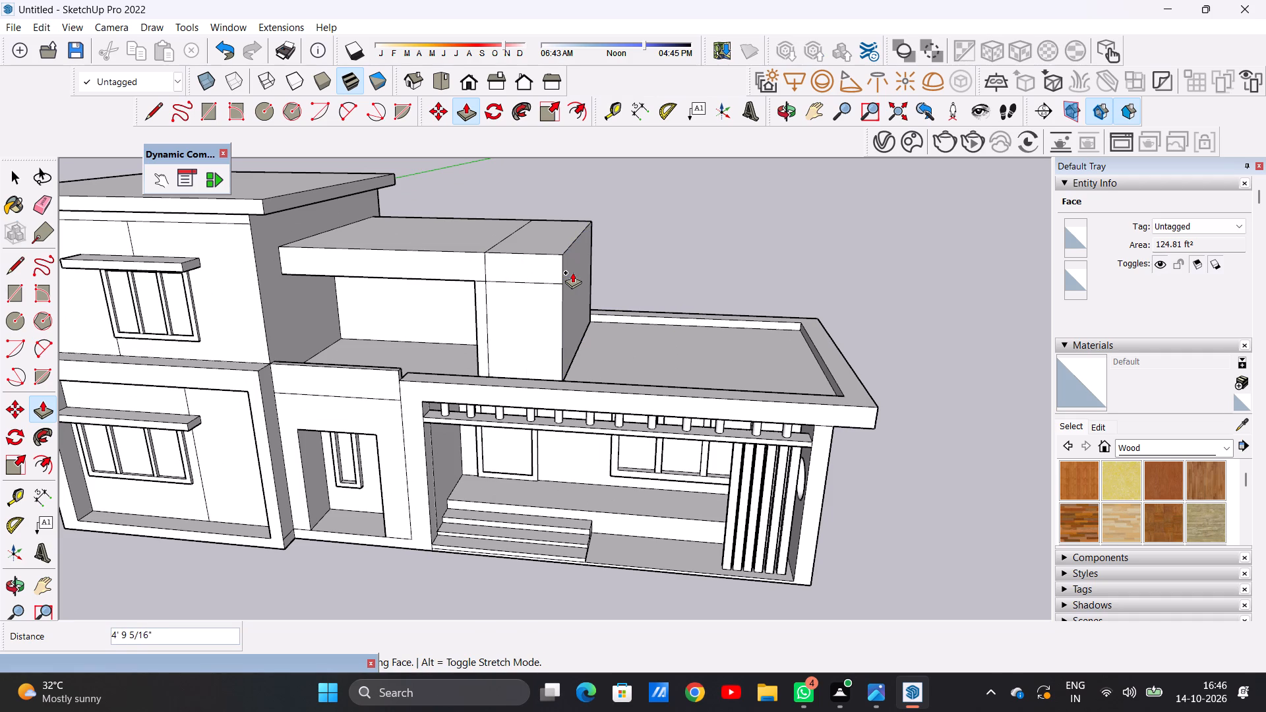
{"action": "middle_click_drag", "start_coordinate": [675, 280], "coordinate": [696, 246]}
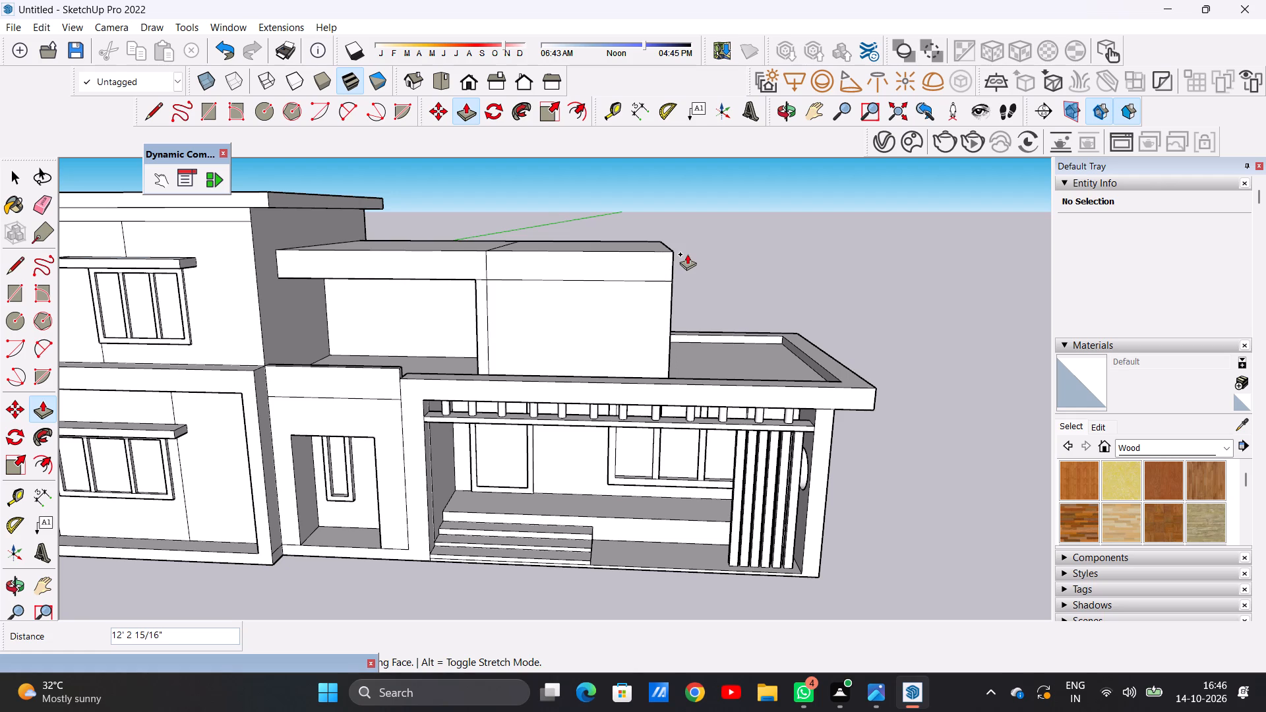
{"action": "left_click", "coordinate": [687, 254]}
{"action": "key", "text": "space"}
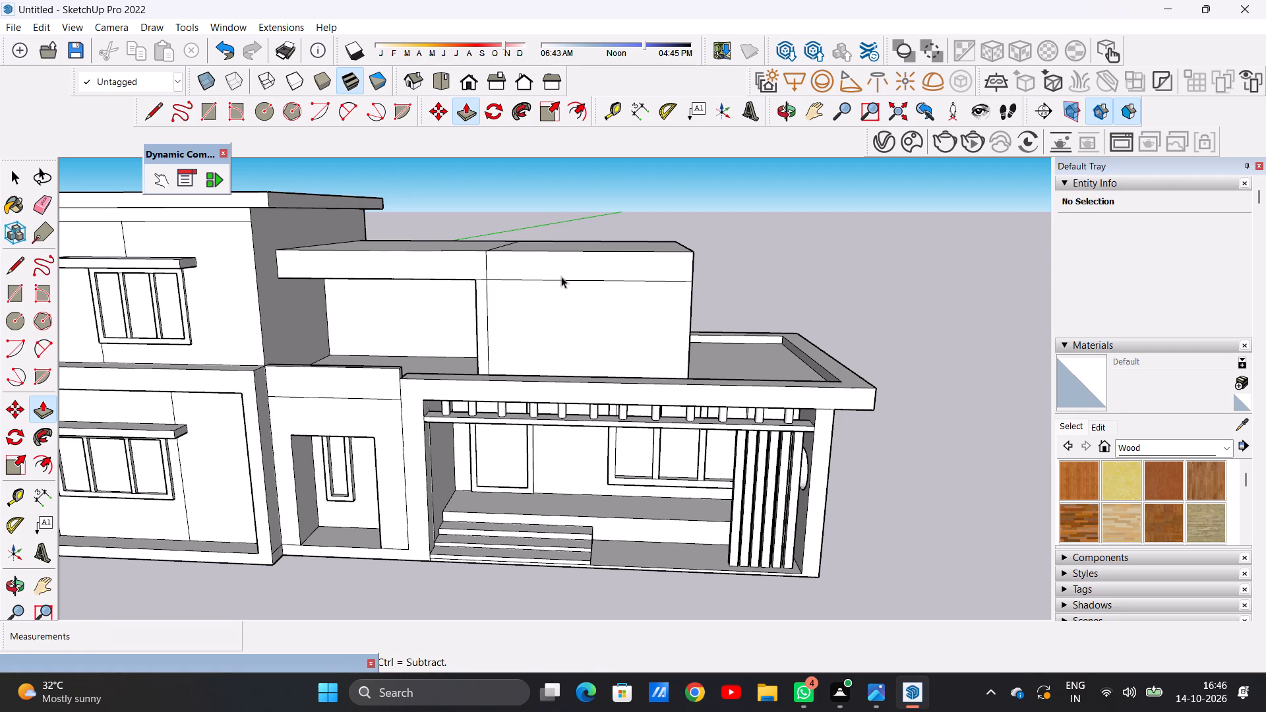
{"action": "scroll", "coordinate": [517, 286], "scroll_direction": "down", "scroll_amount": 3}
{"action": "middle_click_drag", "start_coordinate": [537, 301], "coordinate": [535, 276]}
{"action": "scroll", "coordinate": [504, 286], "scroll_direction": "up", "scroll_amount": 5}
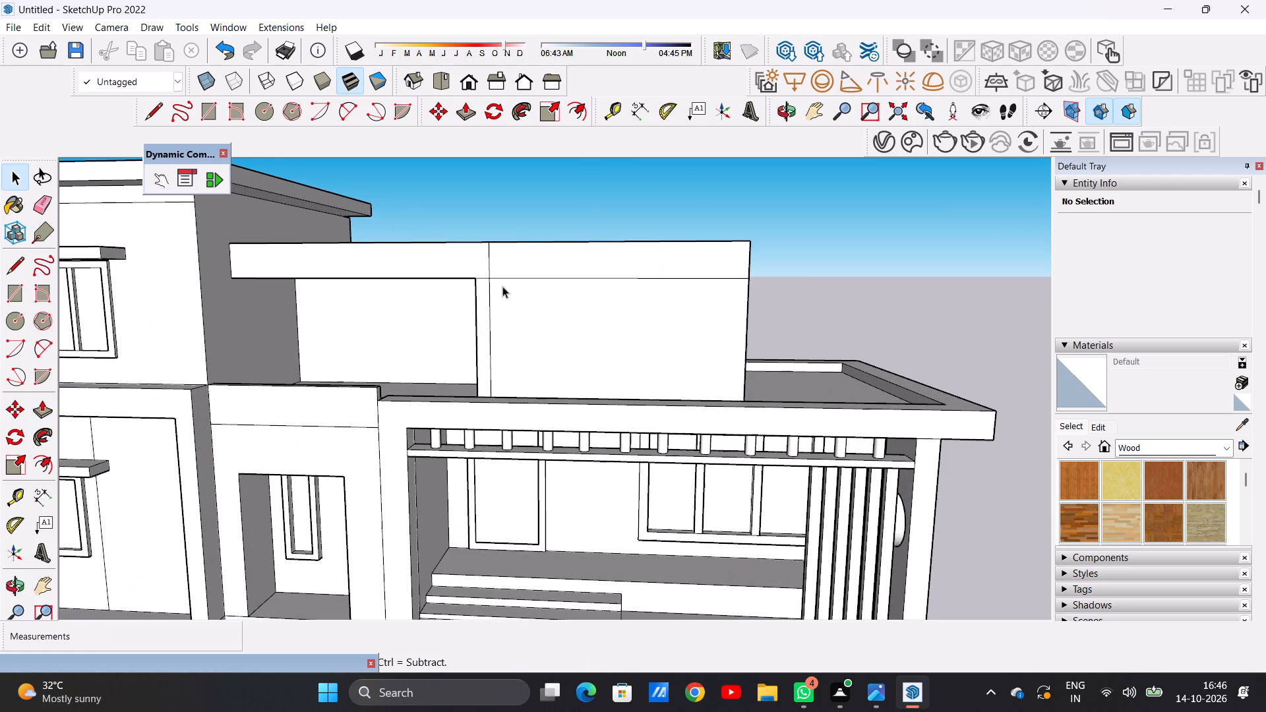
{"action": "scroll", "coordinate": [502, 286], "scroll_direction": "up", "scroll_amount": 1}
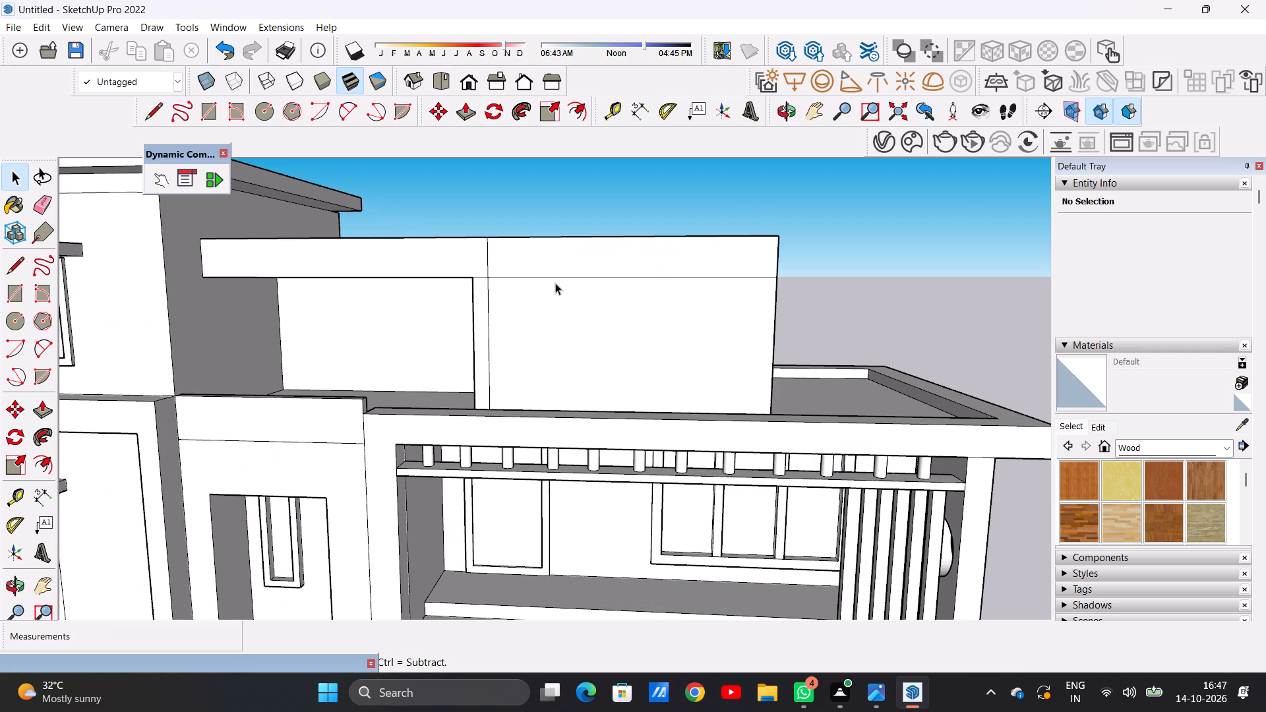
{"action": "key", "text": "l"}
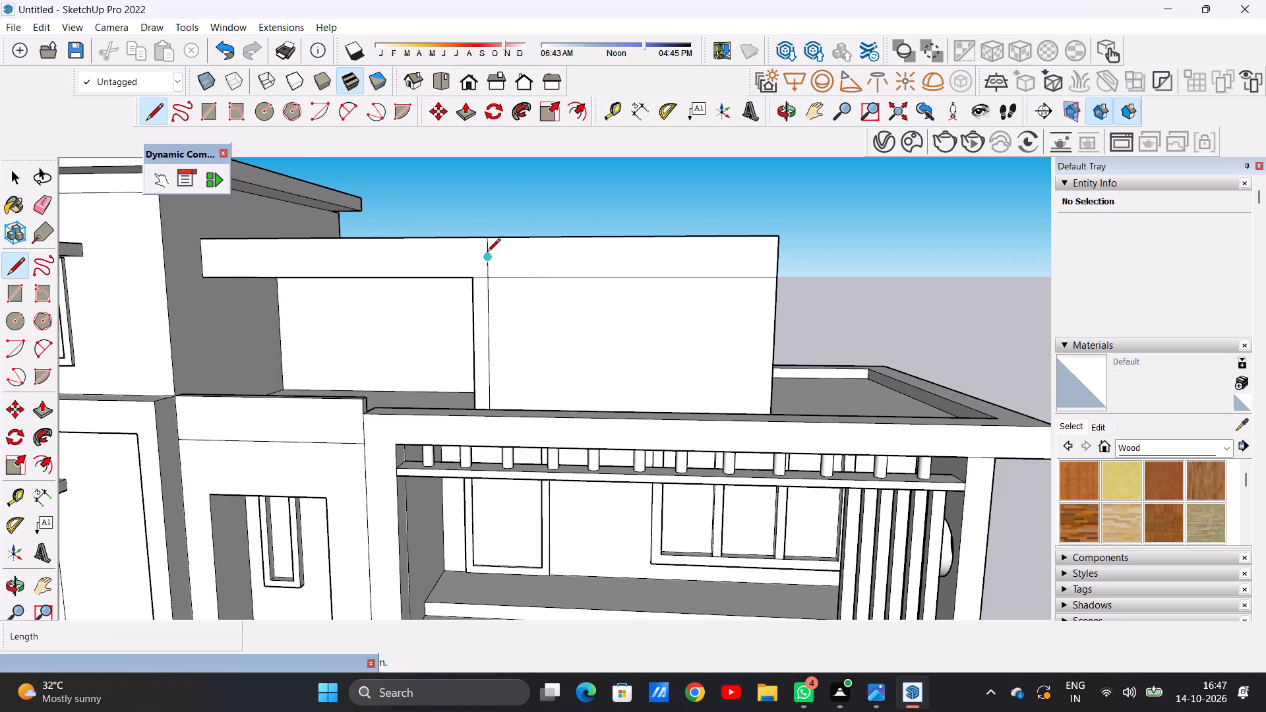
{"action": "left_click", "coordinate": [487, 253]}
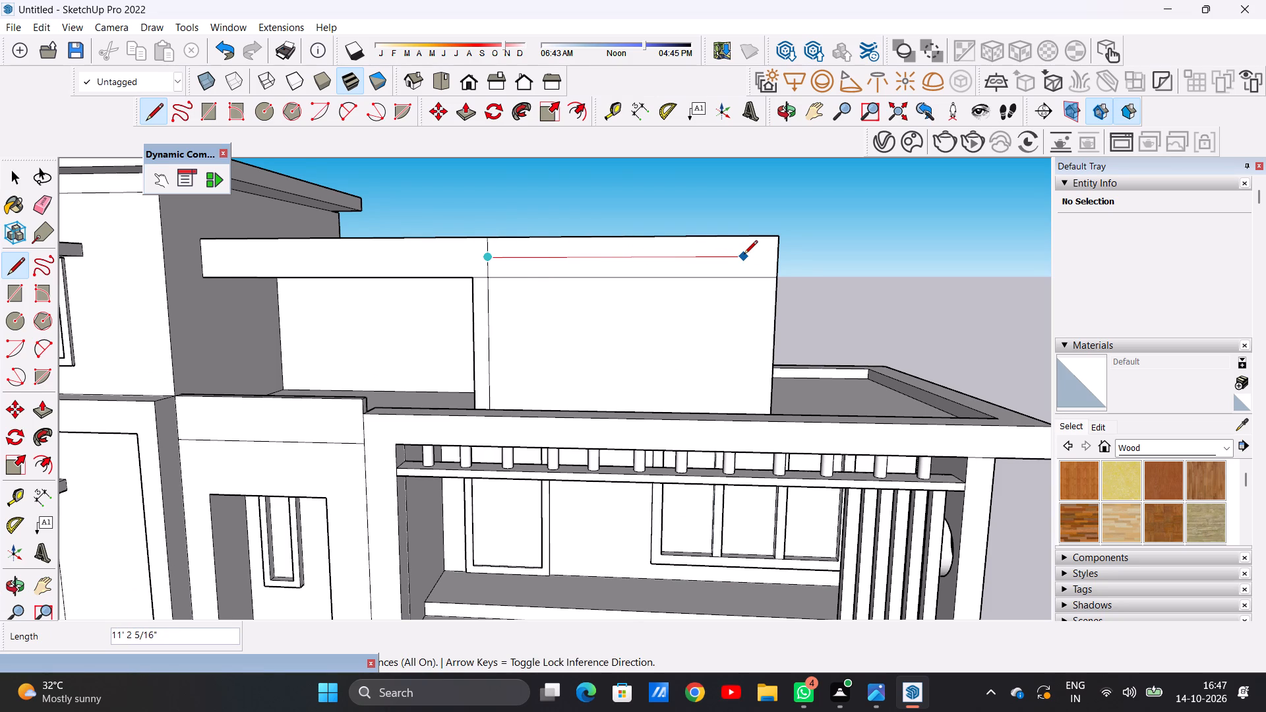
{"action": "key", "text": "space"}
Draw a vertical line about 6' 4 7/8" long near the extended block's outer end, from the roof-band line down to the base edge.
{"action": "type", "text": "L"}
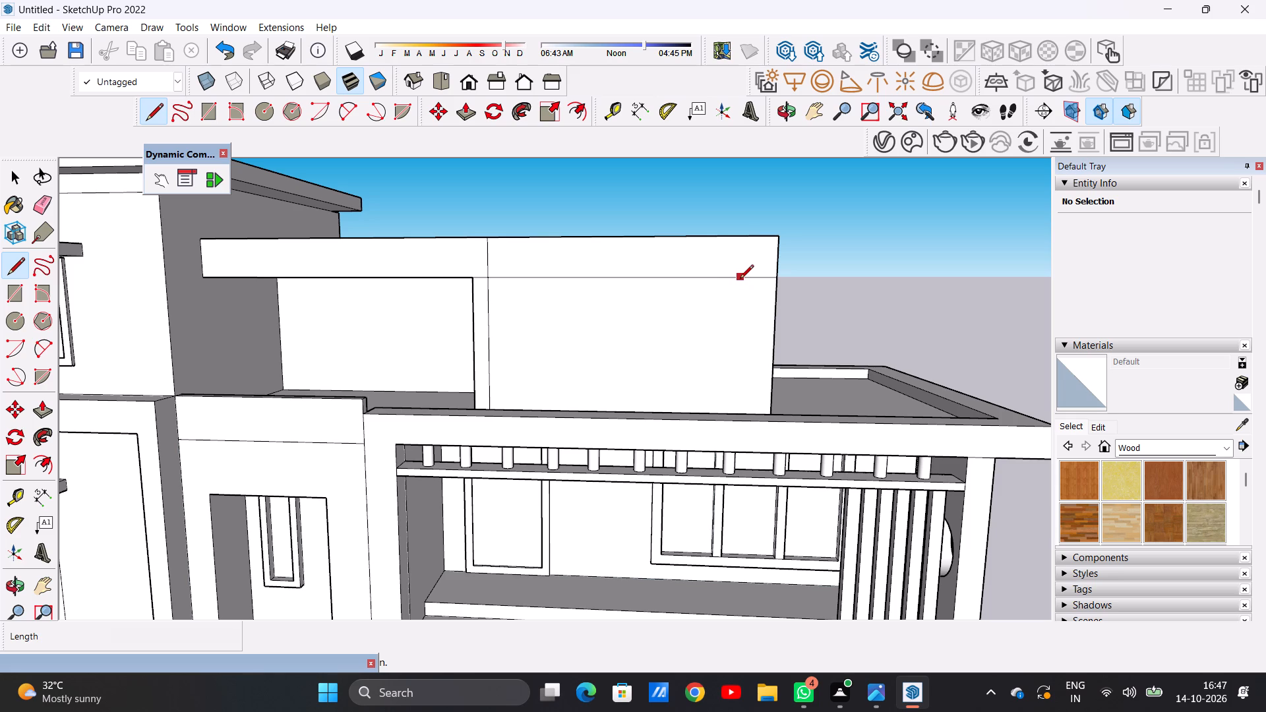
{"action": "left_click", "coordinate": [740, 280]}
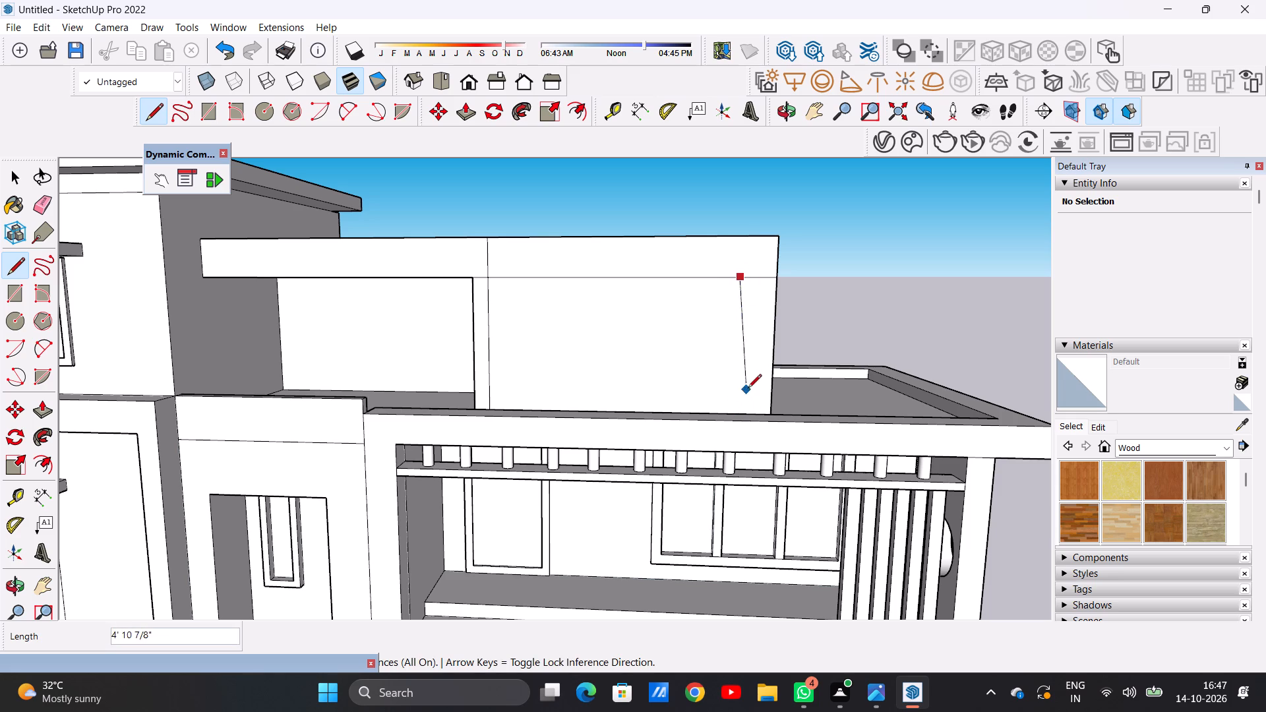
{"action": "middle_click_drag", "start_coordinate": [748, 389], "coordinate": [722, 461]}
{"action": "scroll", "coordinate": [727, 436], "scroll_direction": "up", "scroll_amount": 3}
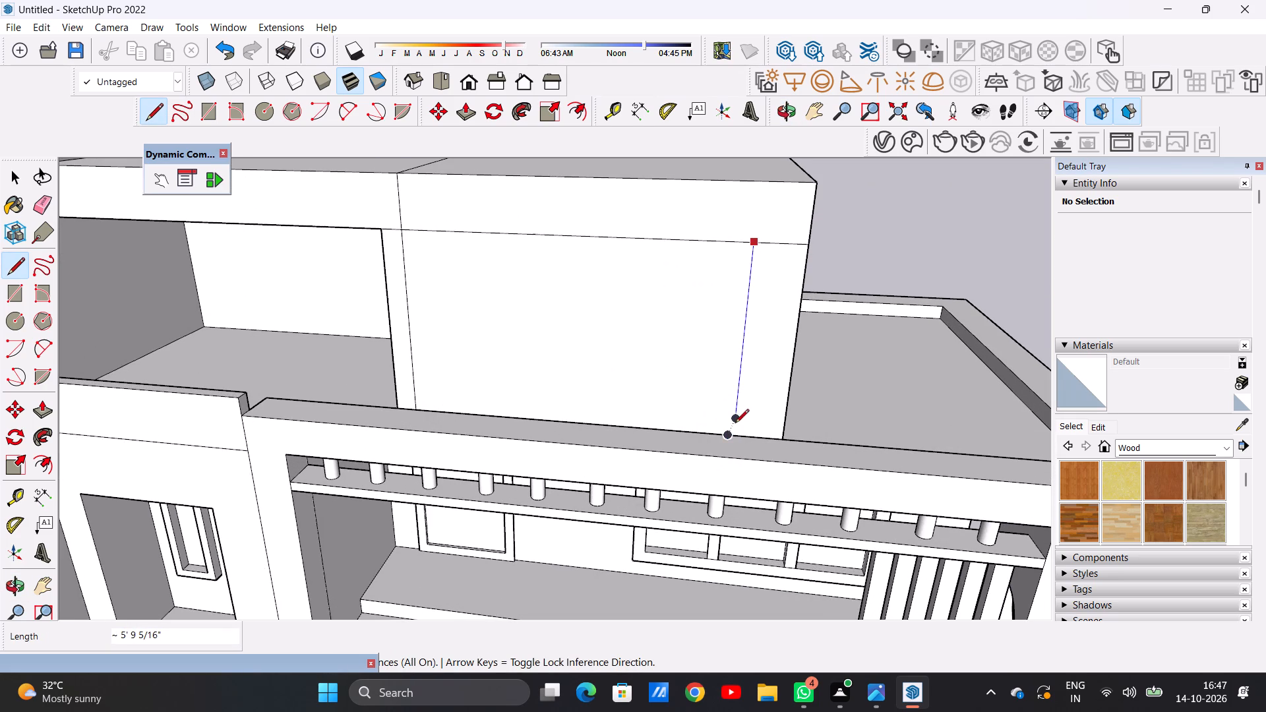
{"action": "middle_click_drag", "start_coordinate": [736, 436], "coordinate": [573, 511]}
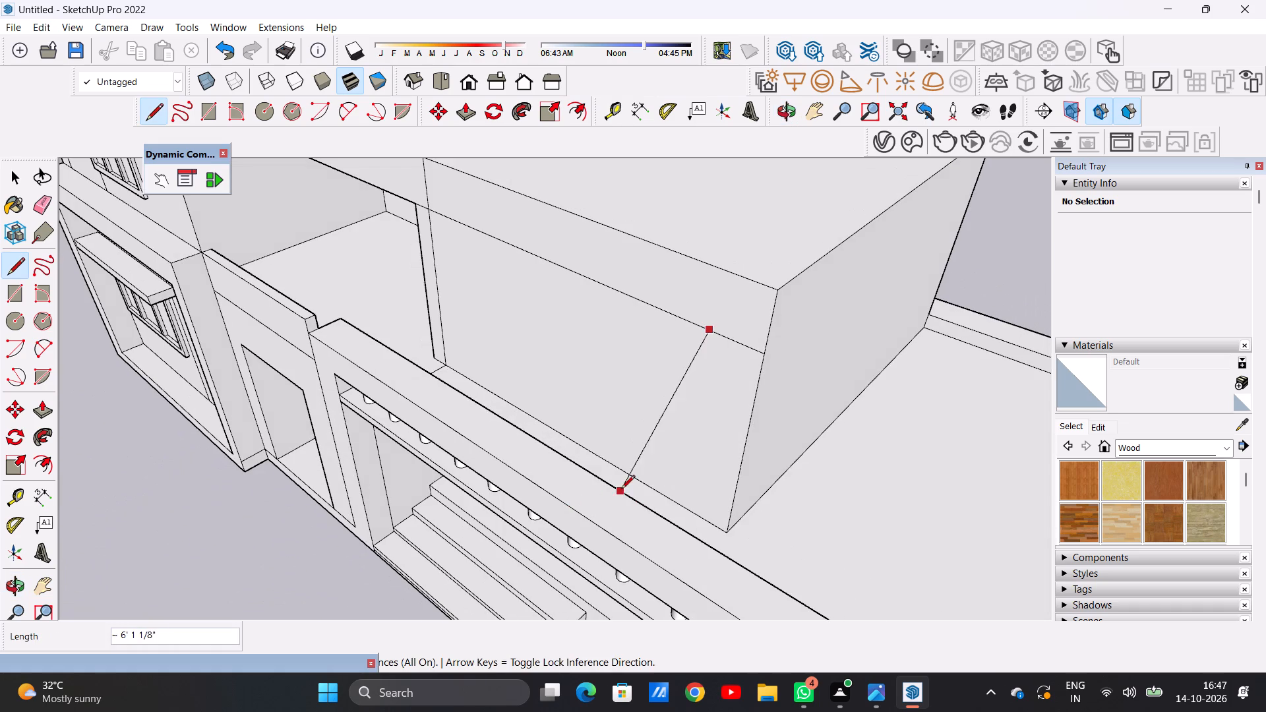
{"action": "left_click", "coordinate": [683, 504]}
{"action": "key", "text": "space"}
Examine the extended upper block and the vertical line on its front face from the front, side and above.
{"action": "scroll", "coordinate": [656, 468], "scroll_direction": "down", "scroll_amount": 9}
{"action": "middle_click_drag", "start_coordinate": [656, 466], "coordinate": [760, 345]}
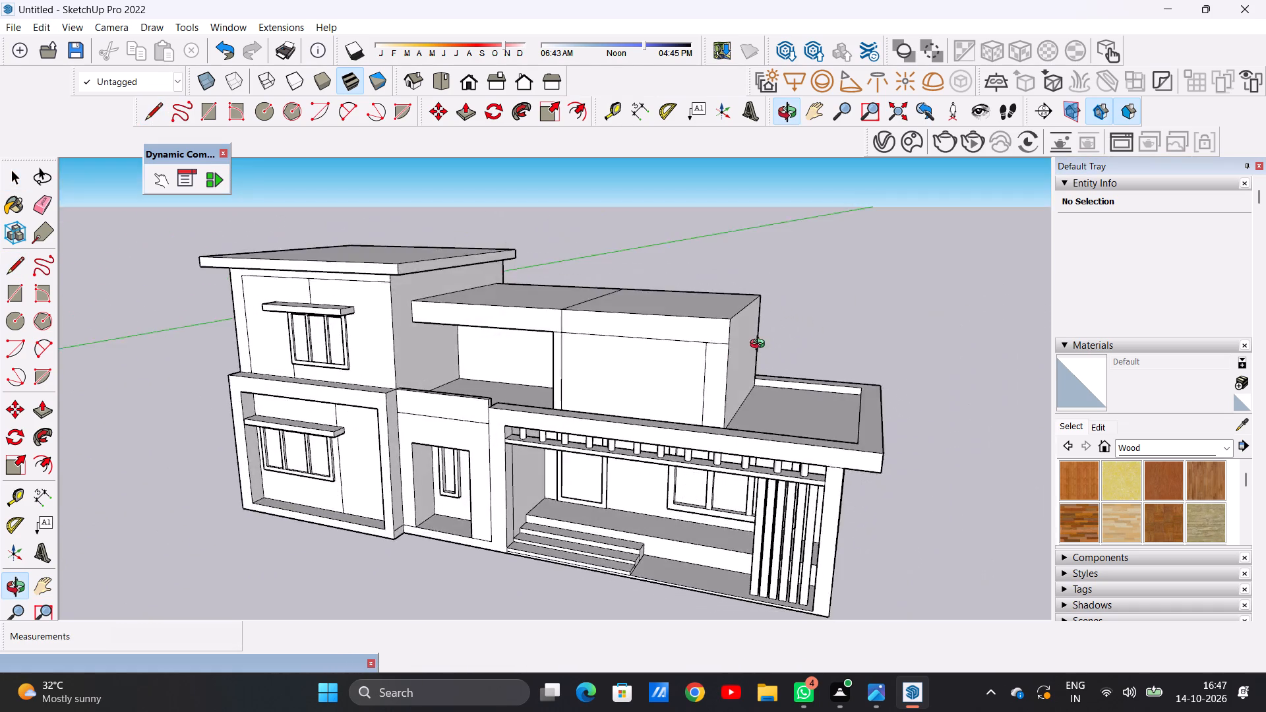
{"action": "middle_click_drag", "start_coordinate": [760, 345], "coordinate": [803, 307]}
{"action": "scroll", "coordinate": [694, 340], "scroll_direction": "up", "scroll_amount": 1}
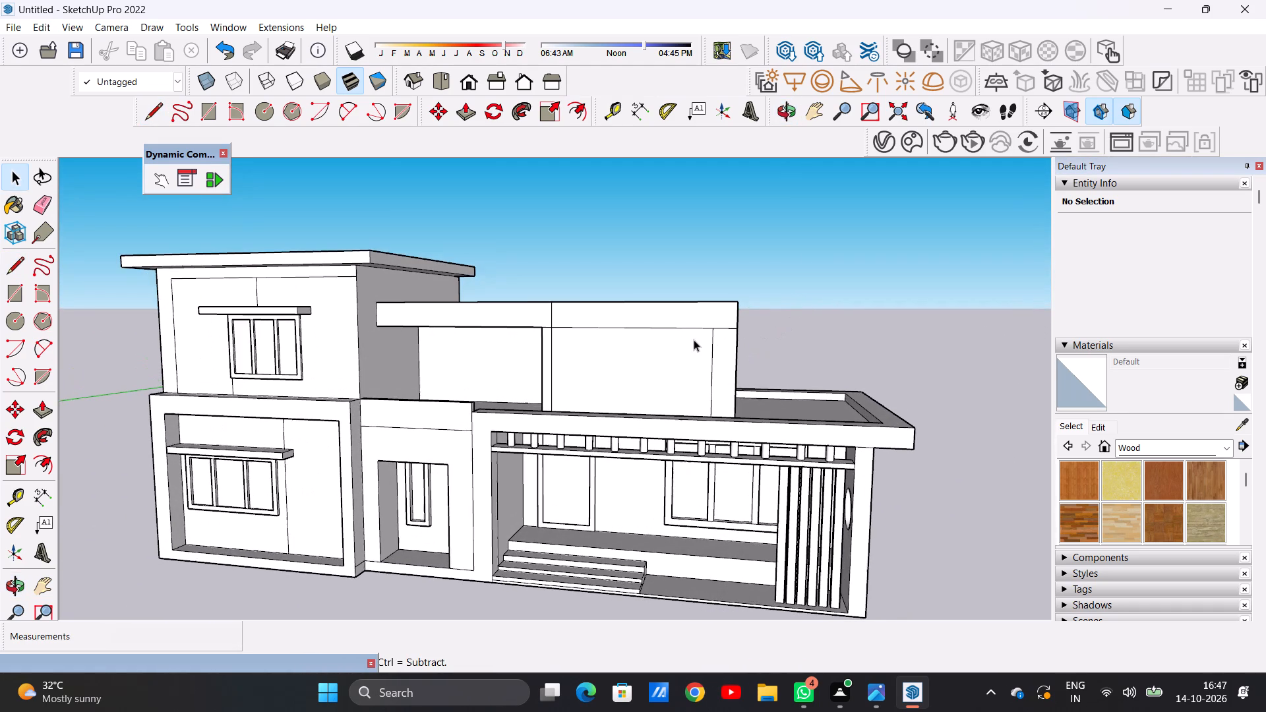
{"action": "scroll", "coordinate": [694, 340], "scroll_direction": "up", "scroll_amount": 4}
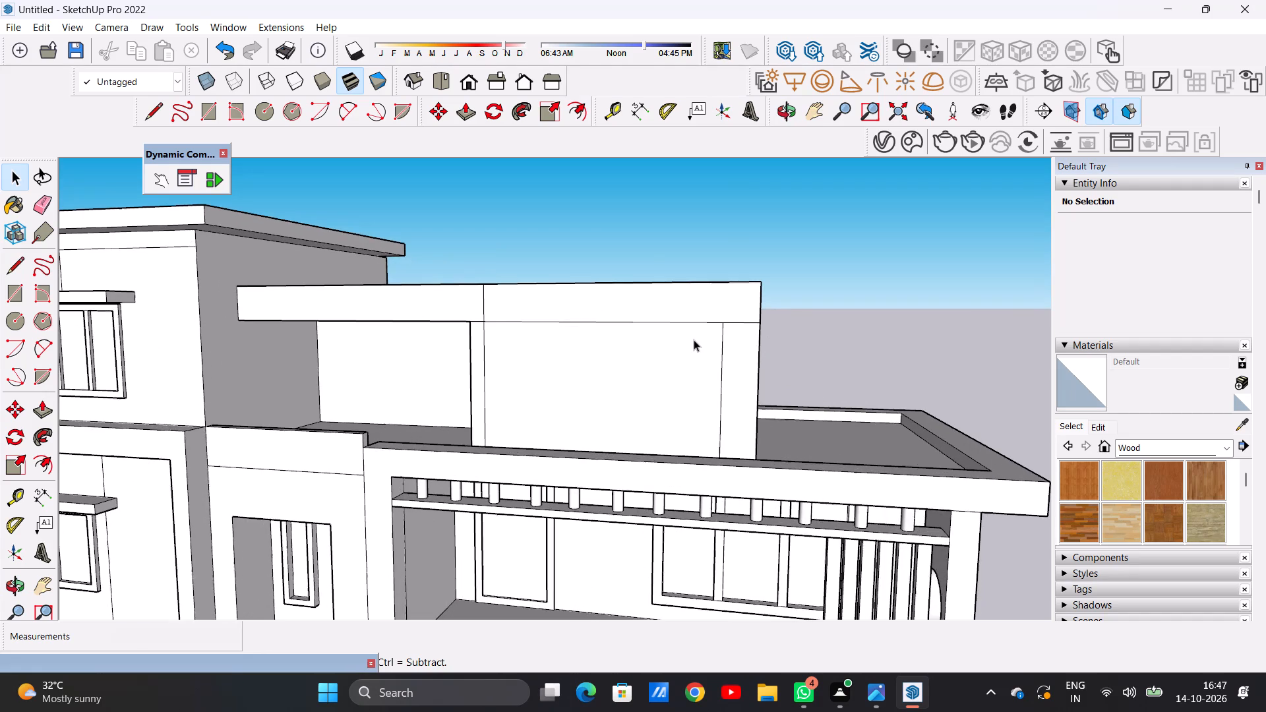
{"action": "middle_click_drag", "start_coordinate": [694, 340], "coordinate": [474, 531]}
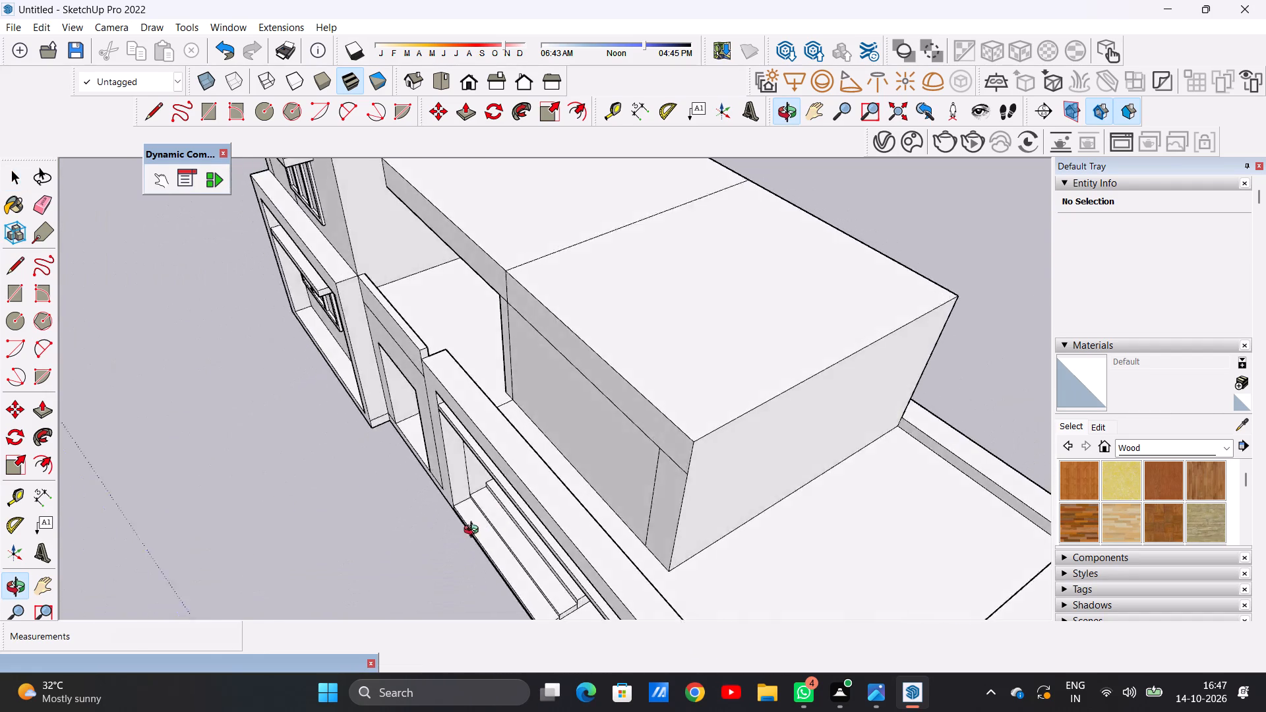
{"action": "middle_click_drag", "start_coordinate": [474, 531], "coordinate": [727, 339]}
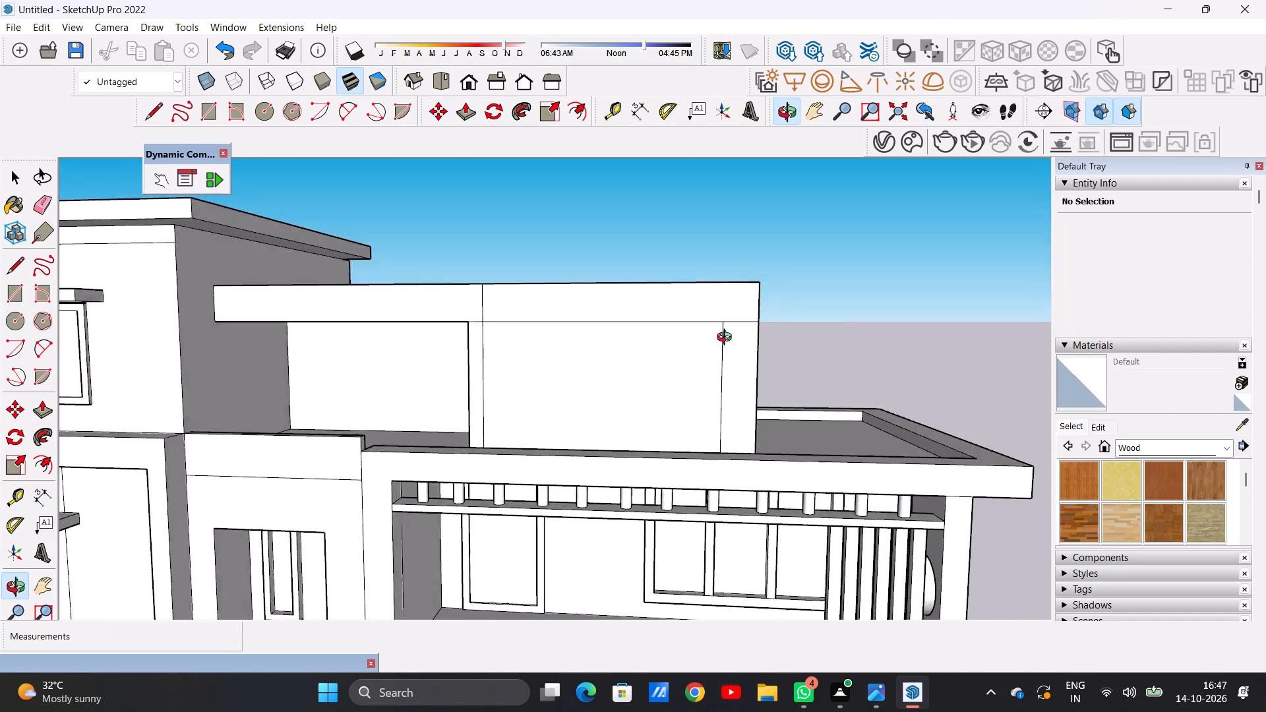
{"action": "middle_click_drag", "start_coordinate": [727, 339], "coordinate": [721, 338]}
Draw a horizontal line about 11' 6 7/16" long across the extension's top band, from the vertical seam toward the outer end.
{"action": "scroll", "coordinate": [680, 346], "scroll_direction": "up", "scroll_amount": 1}
{"action": "scroll", "coordinate": [654, 364], "scroll_direction": "down", "scroll_amount": 7}
{"action": "scroll", "coordinate": [655, 377], "scroll_direction": "up", "scroll_amount": 3}
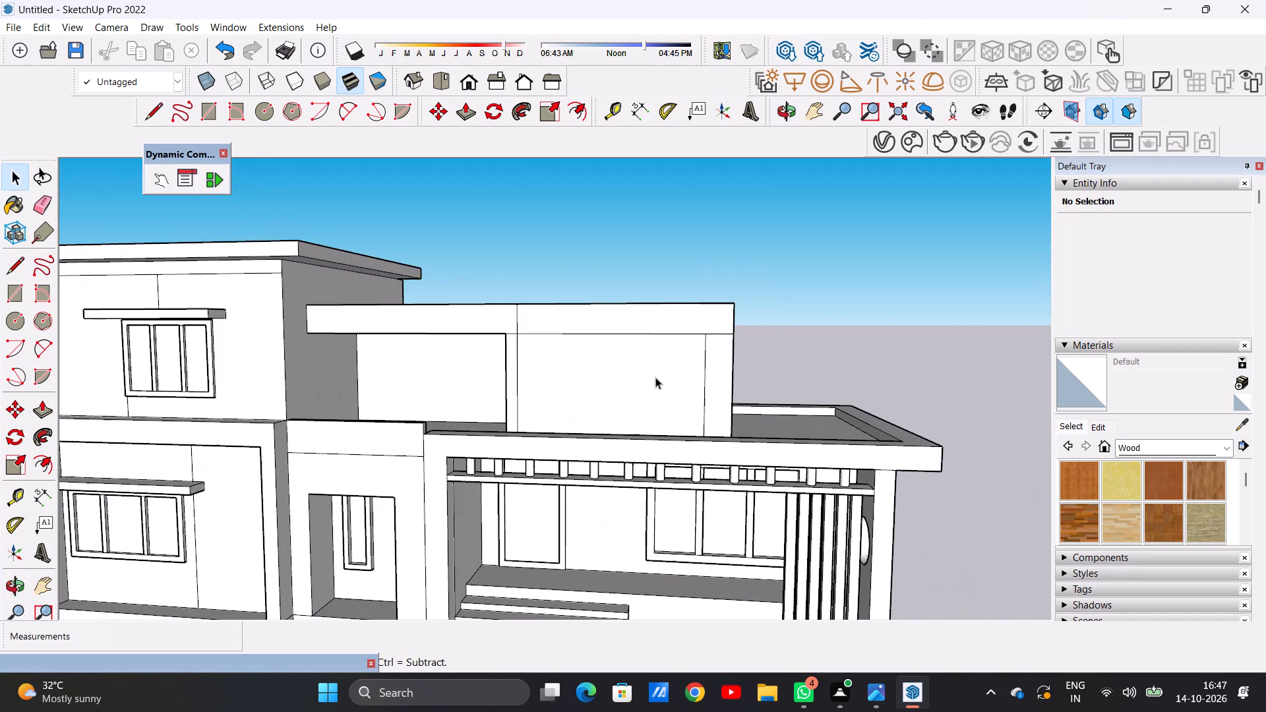
{"action": "scroll", "coordinate": [665, 376], "scroll_direction": "up", "scroll_amount": 2}
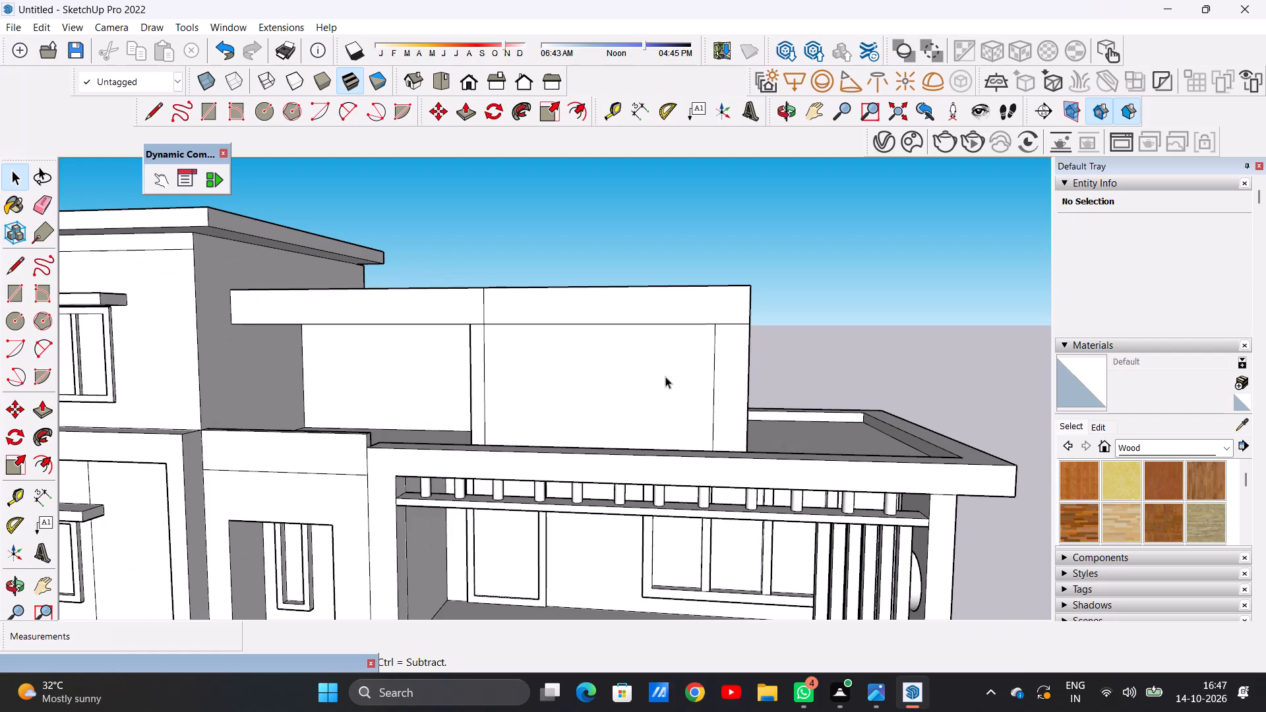
{"action": "key", "text": "l"}
{"action": "scroll", "coordinate": [665, 376], "scroll_direction": "up", "scroll_amount": 2}
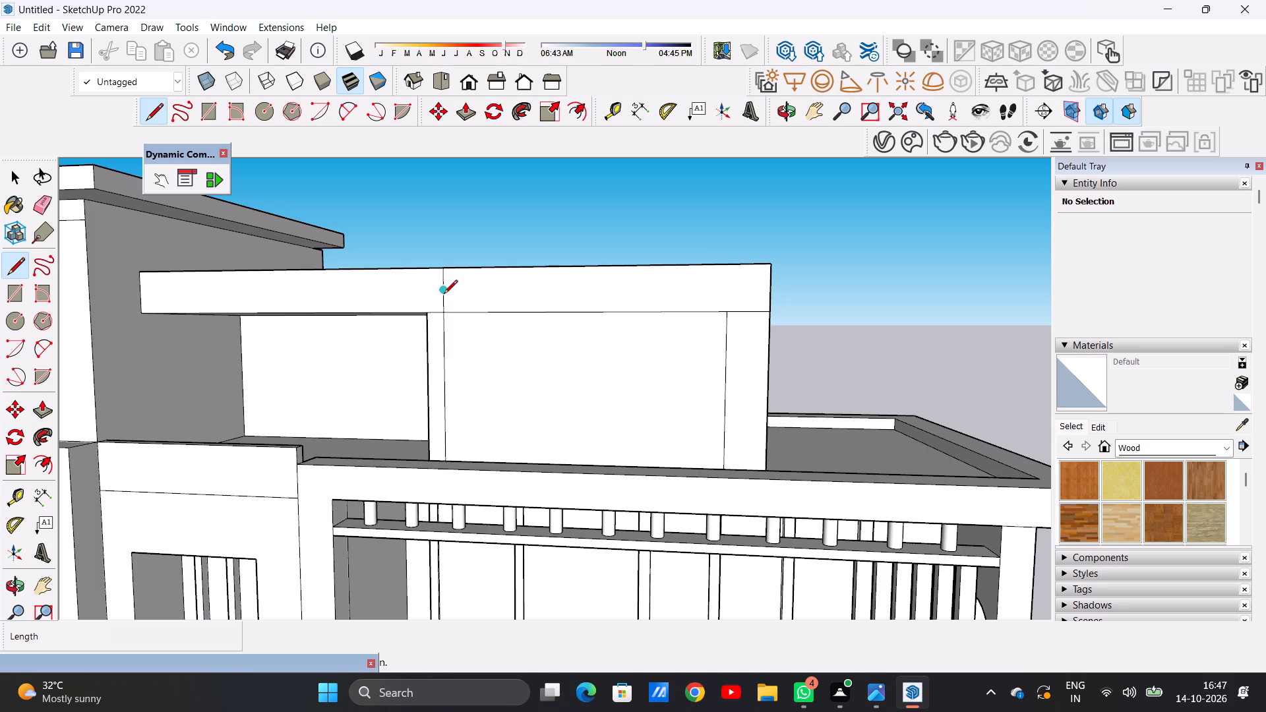
{"action": "scroll", "coordinate": [444, 295], "scroll_direction": "up", "scroll_amount": 1}
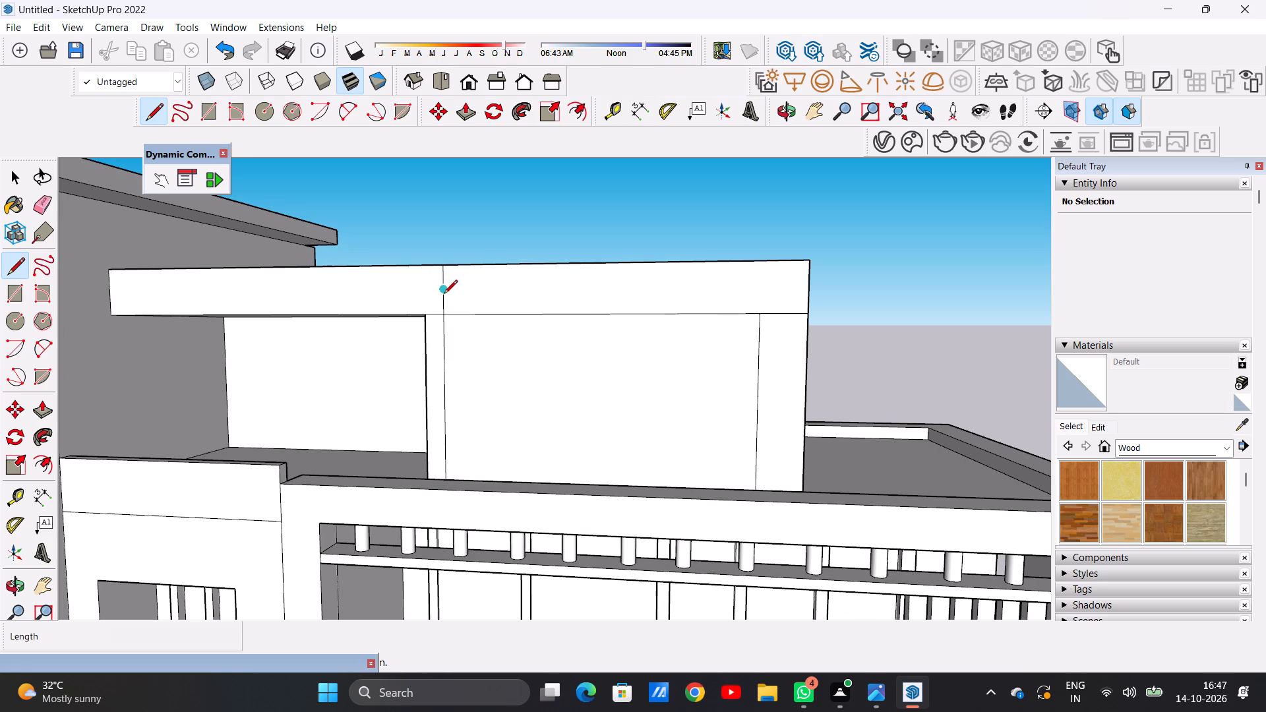
{"action": "scroll", "coordinate": [443, 283], "scroll_direction": "up", "scroll_amount": 6}
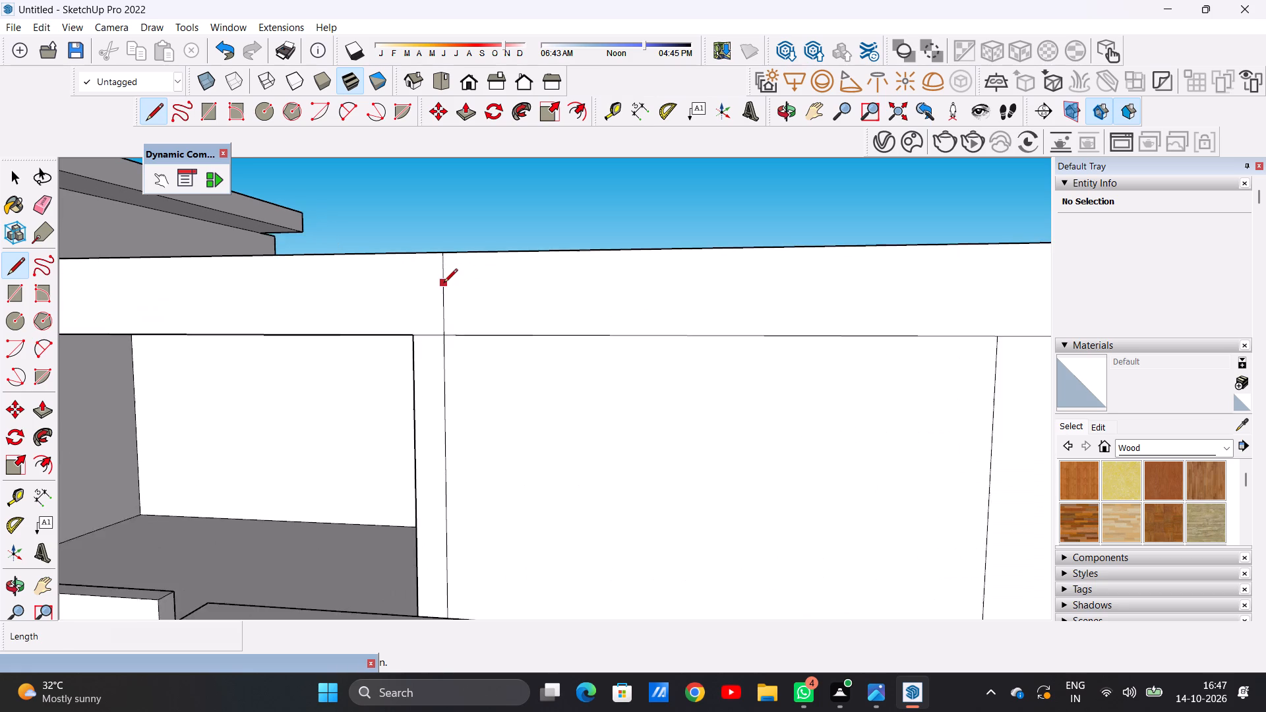
{"action": "left_click", "coordinate": [444, 283]}
{"action": "scroll", "coordinate": [510, 286], "scroll_direction": "down", "scroll_amount": 10}
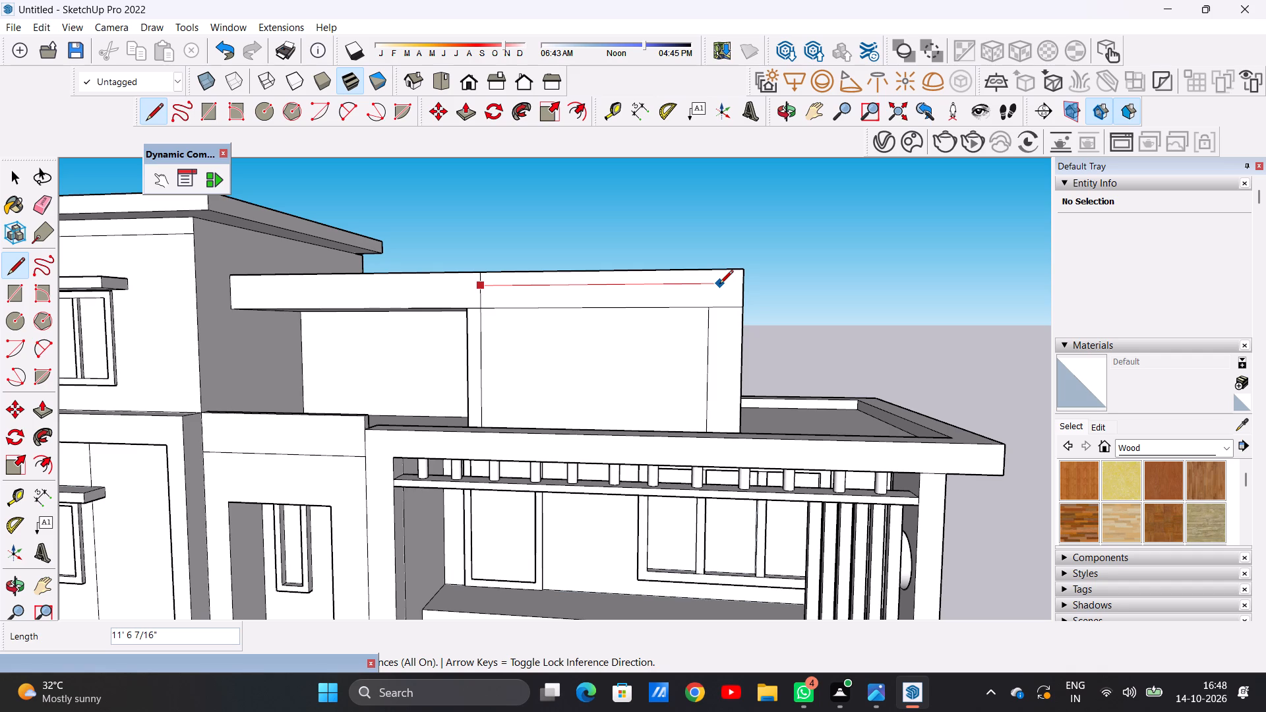
{"action": "left_click", "coordinate": [719, 285]}
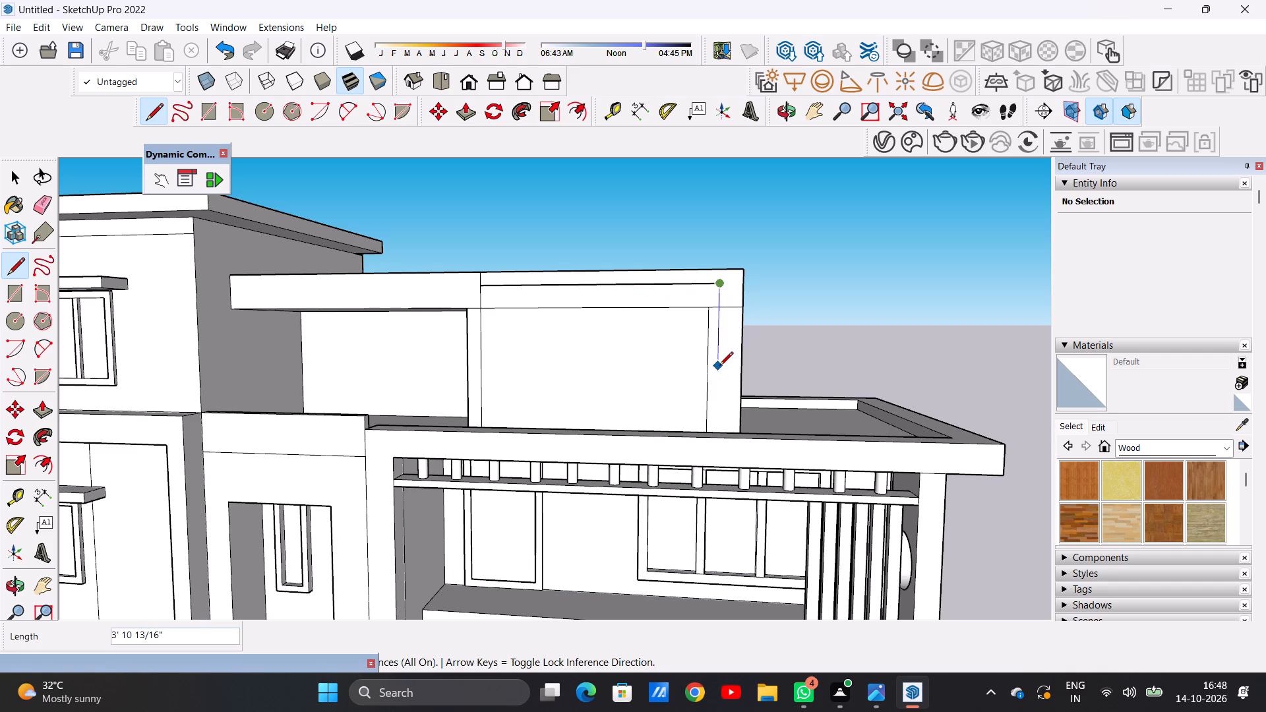
{"action": "key", "text": "space"}
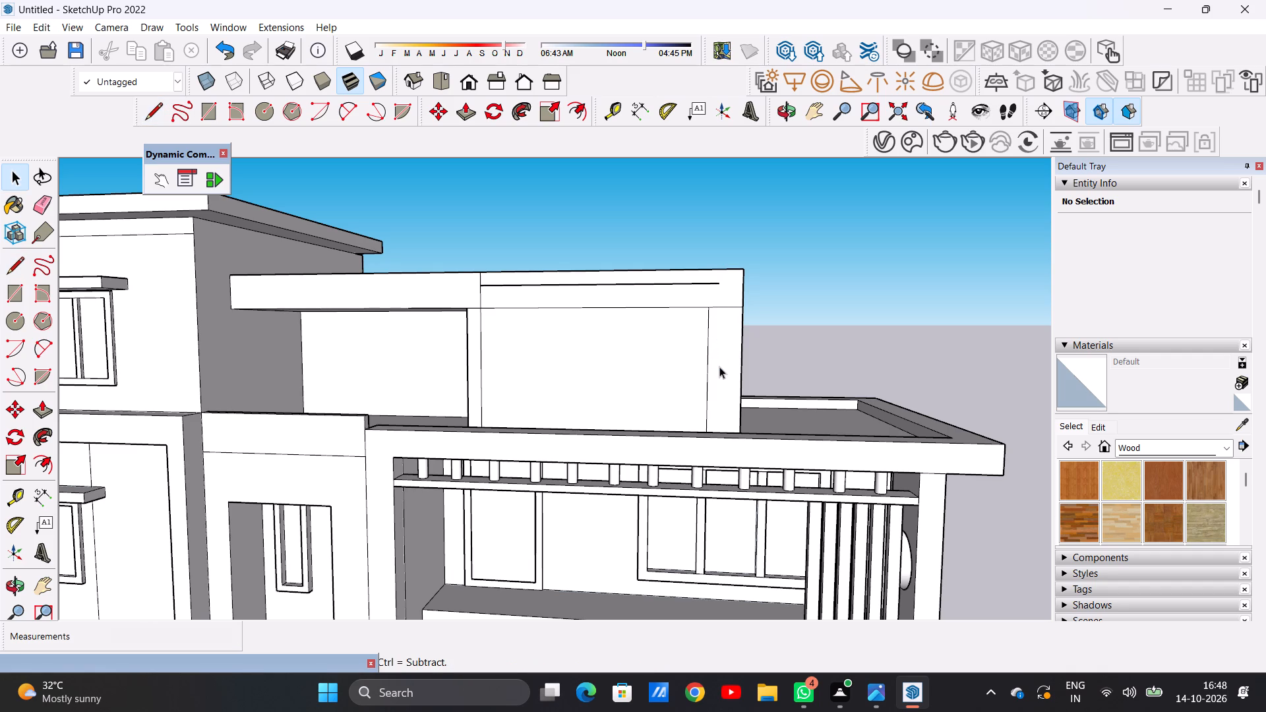
Extend the top-band line about 5 3/8" toward the outer end and draw a vertical line from its endpoint down to the base edge.
{"action": "key", "text": "l"}
{"action": "scroll", "coordinate": [731, 317], "scroll_direction": "up", "scroll_amount": 4}
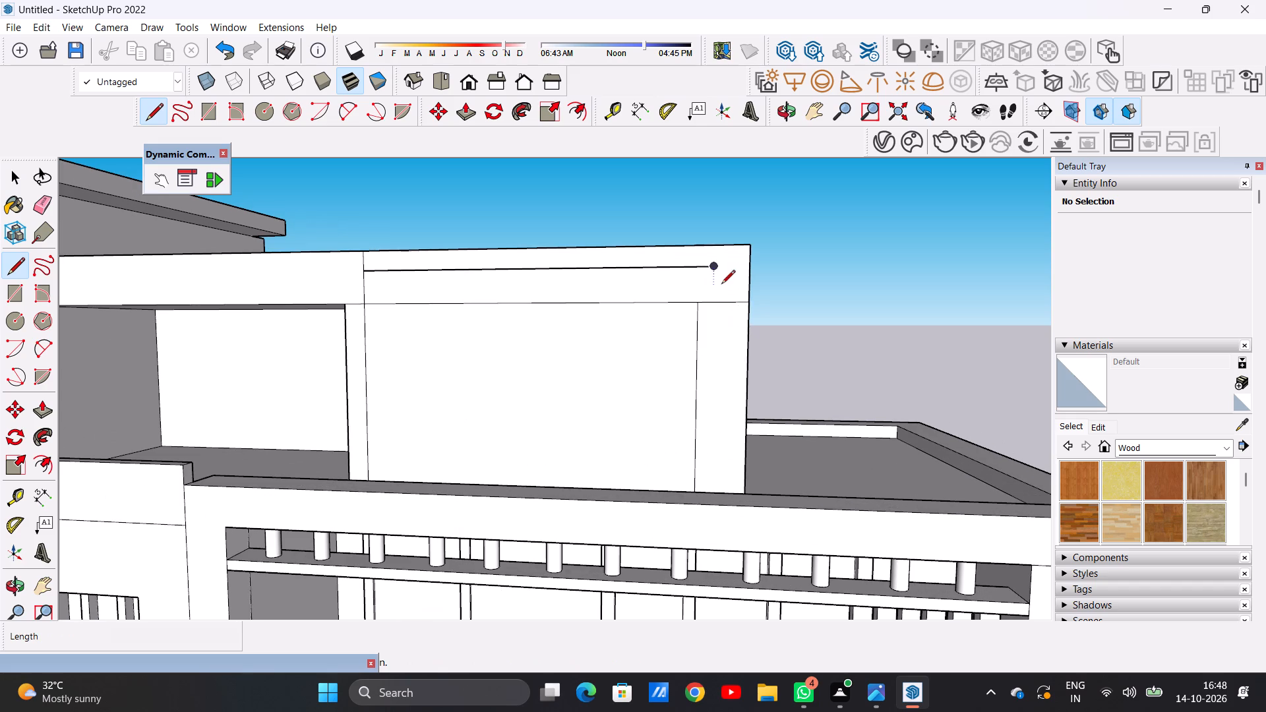
{"action": "left_click", "coordinate": [713, 270]}
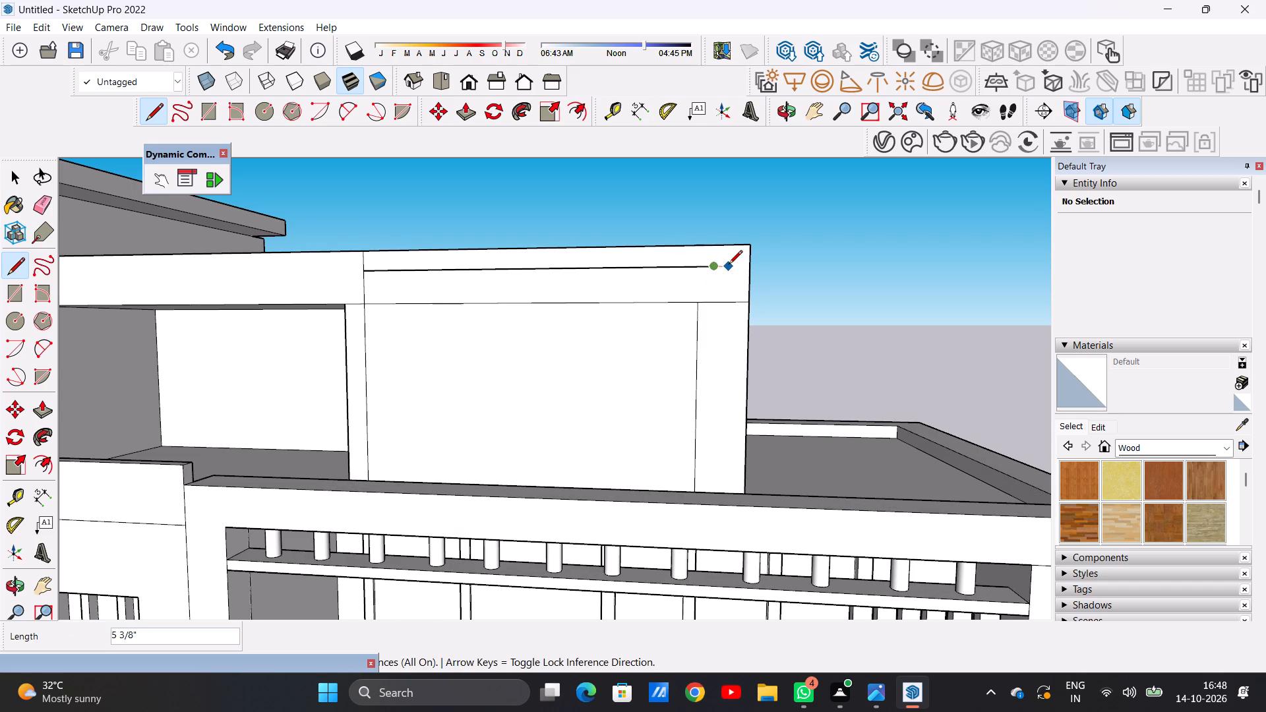
{"action": "left_click", "coordinate": [729, 265]}
{"action": "scroll", "coordinate": [727, 357], "scroll_direction": "down", "scroll_amount": 4}
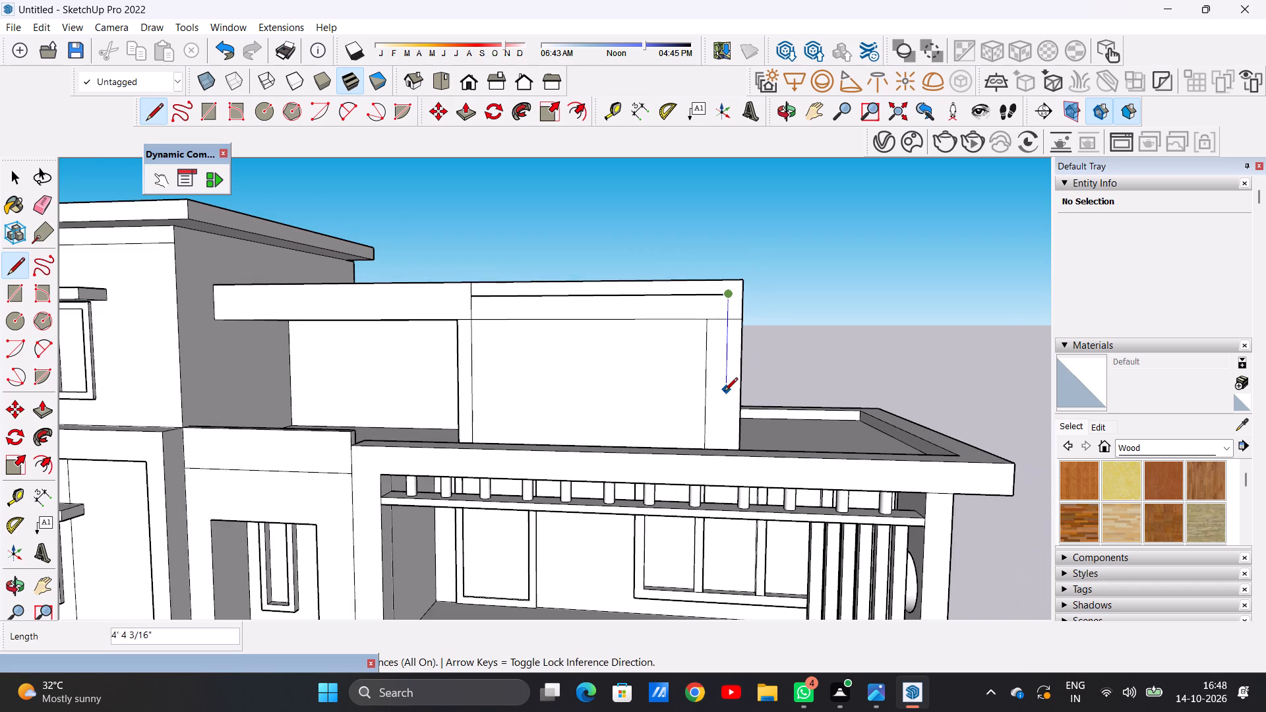
{"action": "middle_click_drag", "start_coordinate": [727, 413], "coordinate": [727, 519]}
{"action": "scroll", "coordinate": [732, 457], "scroll_direction": "up", "scroll_amount": 8}
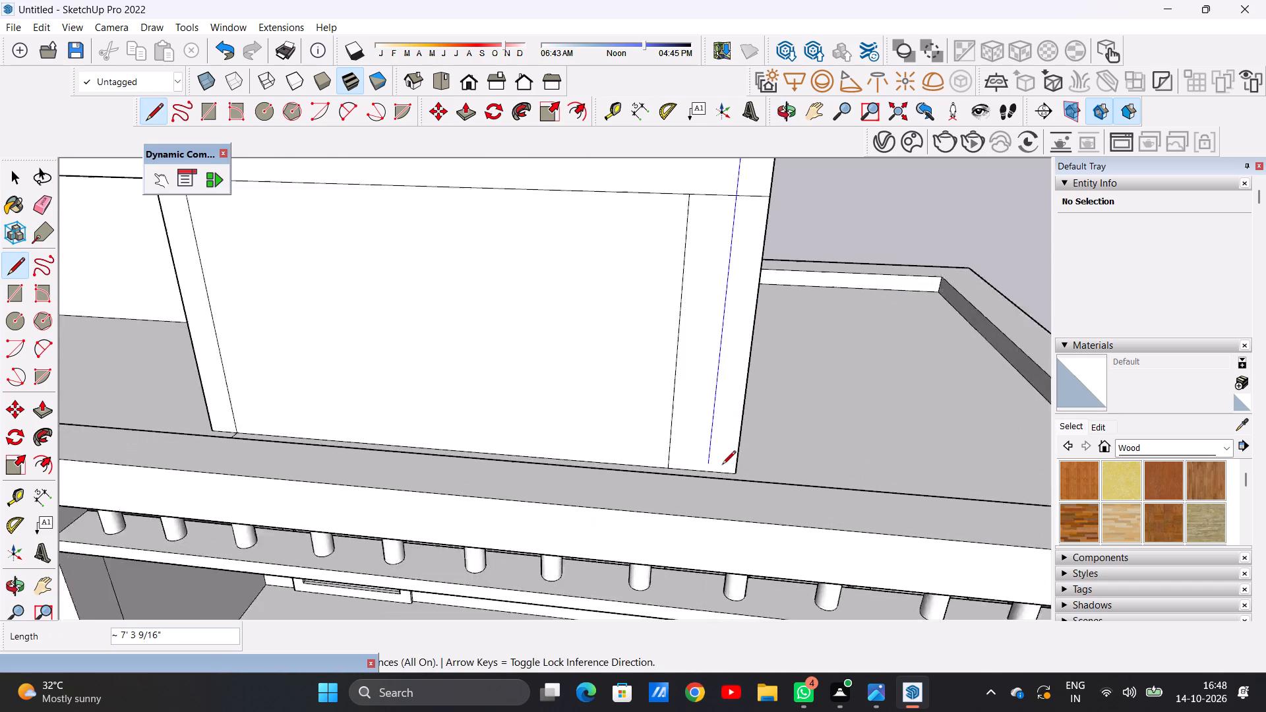
{"action": "scroll", "coordinate": [722, 465], "scroll_direction": "up", "scroll_amount": 3}
{"action": "left_click", "coordinate": [707, 475]}
{"action": "key", "text": "space"}
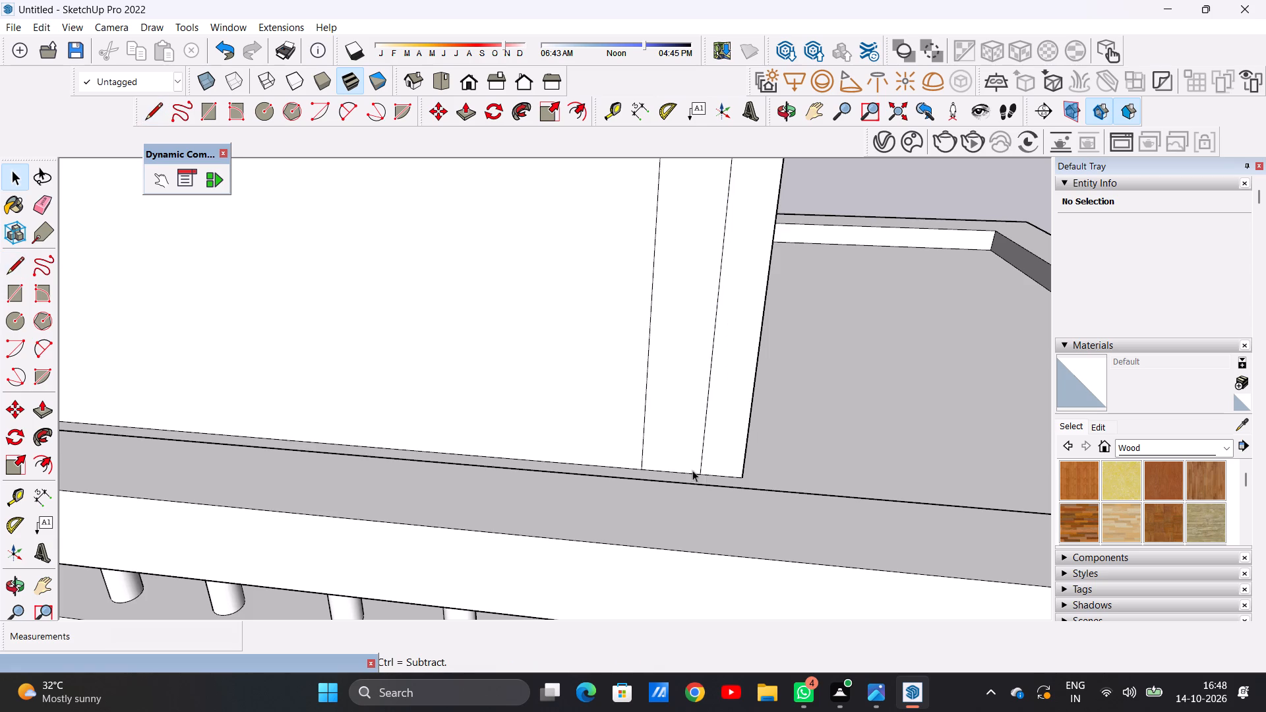
Push/Pull the large front panel of the upper extension inward by more than 3' to form a recessed opening.
{"action": "scroll", "coordinate": [669, 456], "scroll_direction": "down", "scroll_amount": 15}
{"action": "middle_click_drag", "start_coordinate": [655, 429], "coordinate": [651, 336]}
{"action": "scroll", "coordinate": [601, 394], "scroll_direction": "up", "scroll_amount": 2}
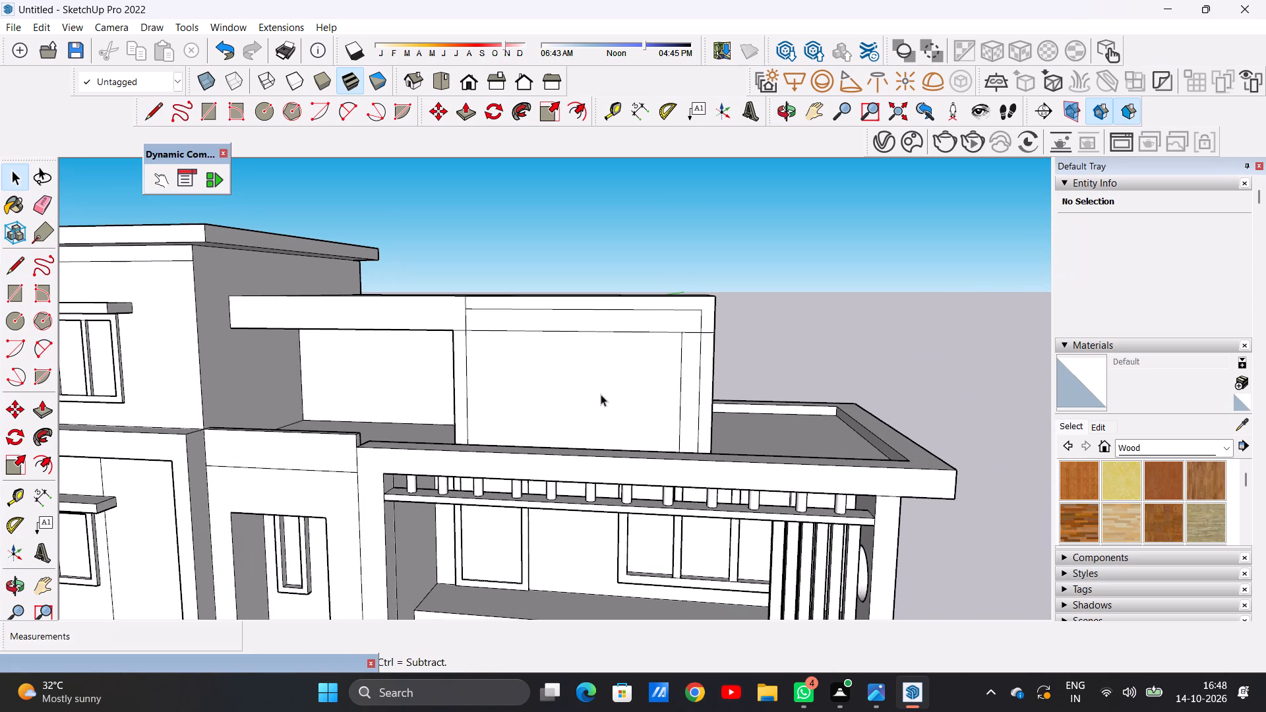
{"action": "key", "text": "p"}
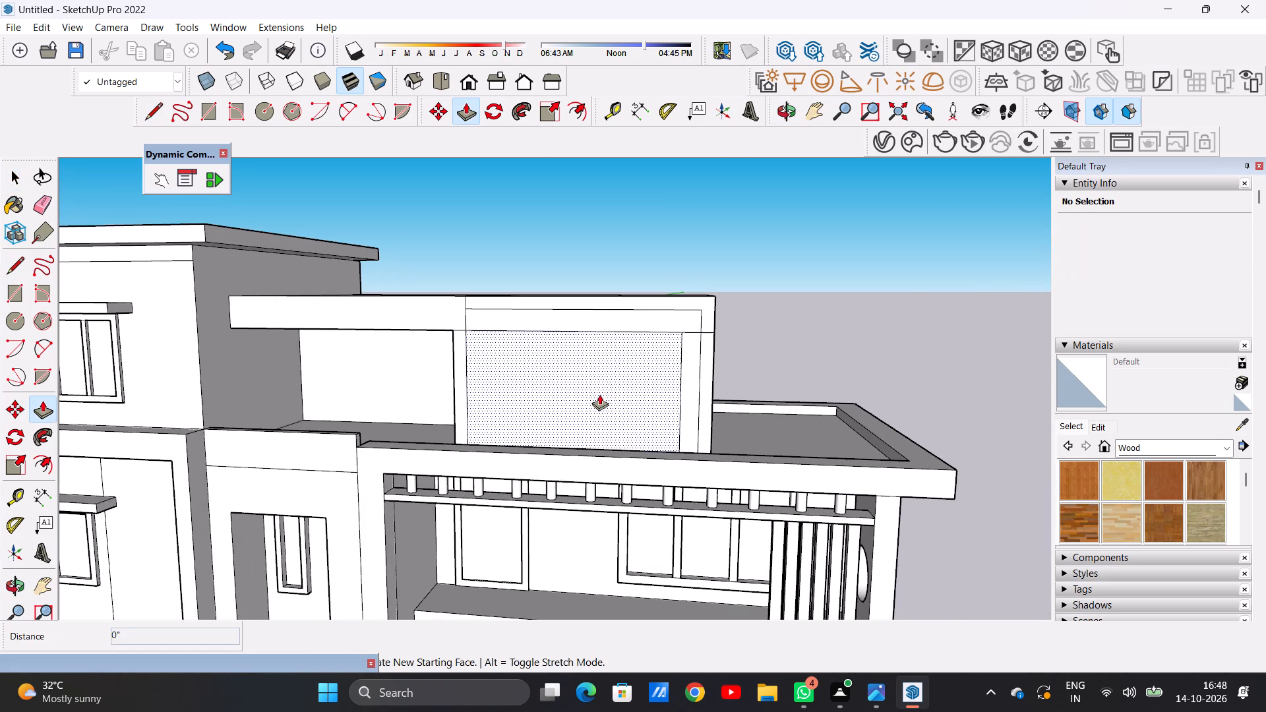
{"action": "left_click", "coordinate": [599, 394]}
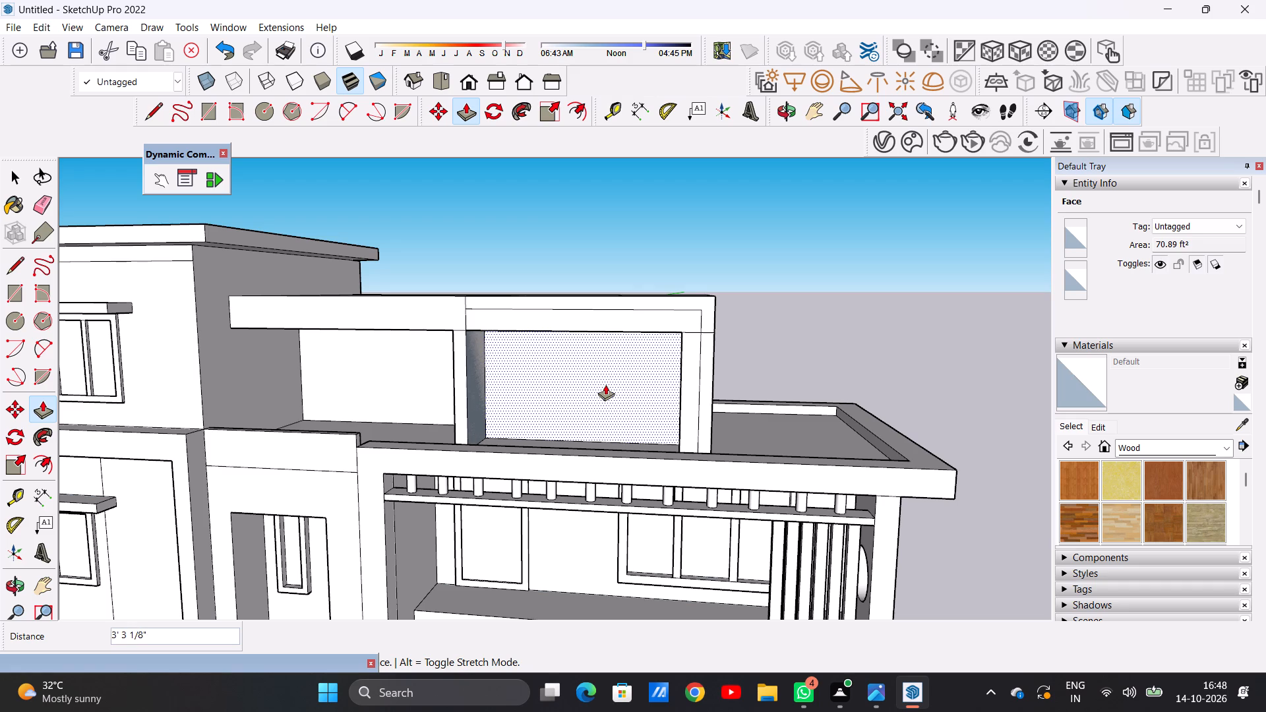
{"action": "left_click", "coordinate": [609, 380]}
{"action": "key", "text": "space"}
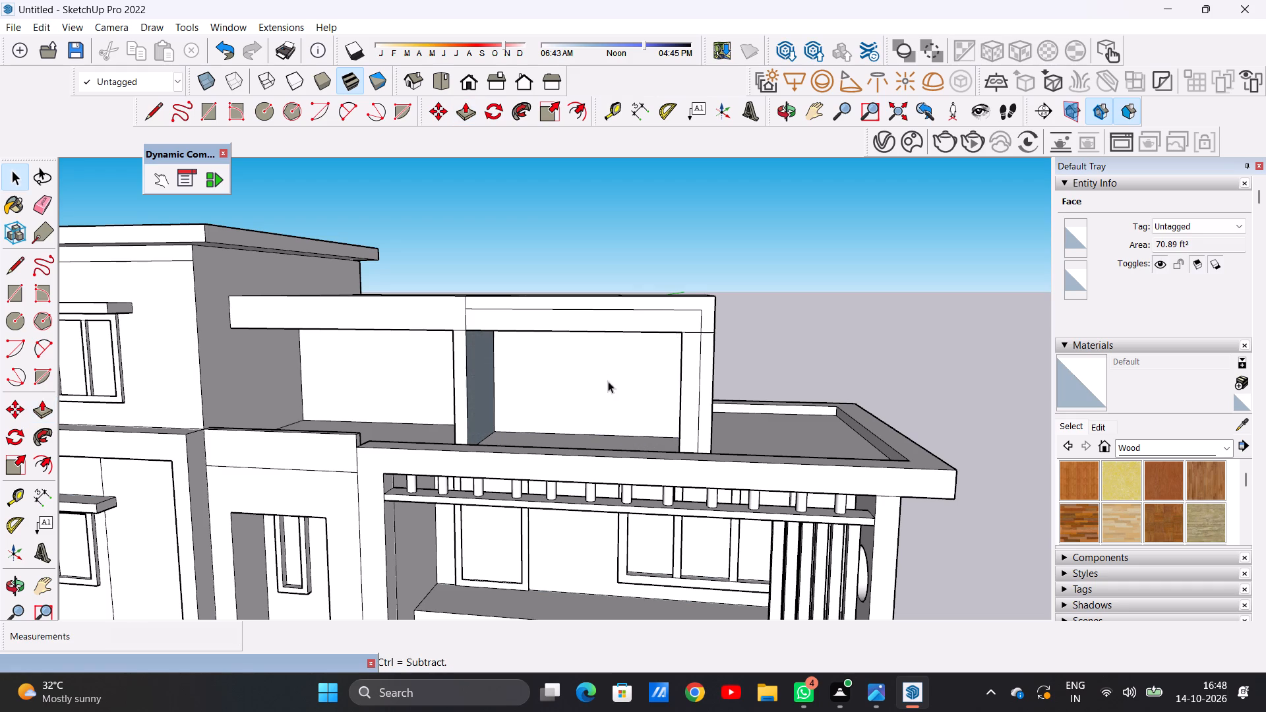
Erase the short leftover horizontal edge segments crossing the outer post, between the recessed opening's upper corner and the block's outer edge.
{"action": "middle_click_drag", "start_coordinate": [570, 397], "coordinate": [288, 419]}
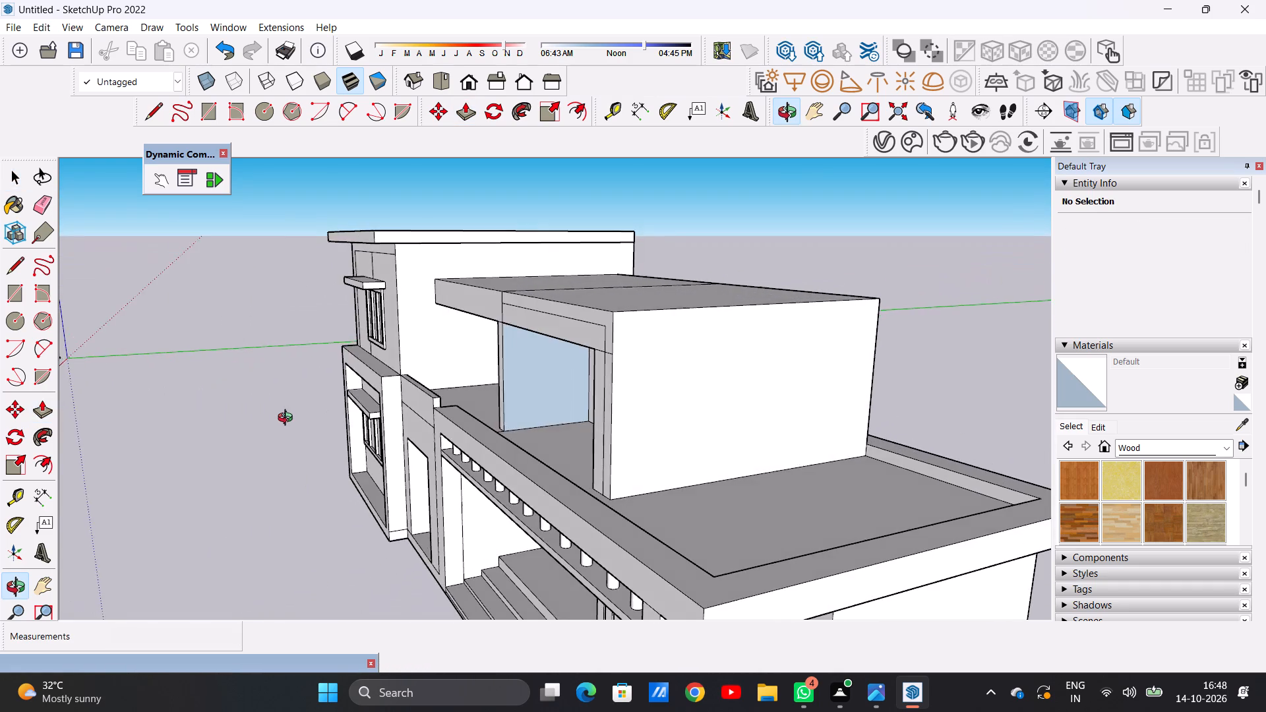
{"action": "middle_click_drag", "start_coordinate": [288, 419], "coordinate": [586, 392]}
{"action": "scroll", "coordinate": [586, 392], "scroll_direction": "down", "scroll_amount": 5}
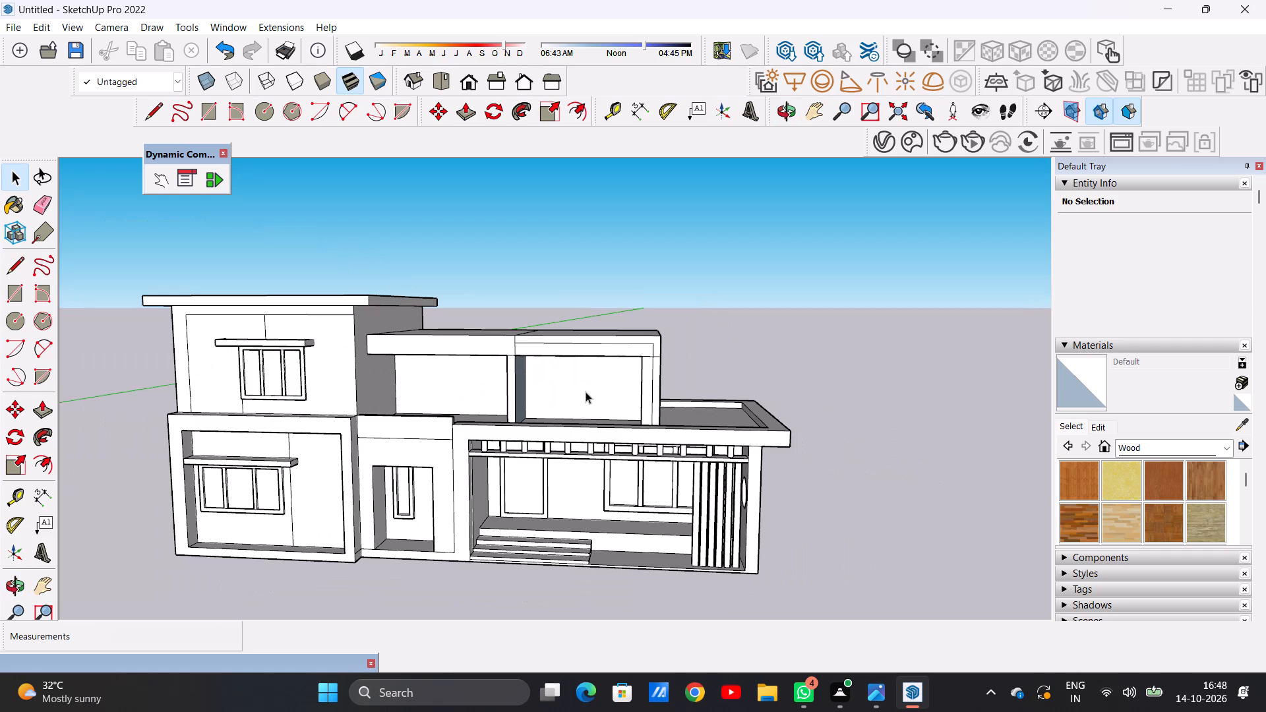
{"action": "scroll", "coordinate": [651, 356], "scroll_direction": "up", "scroll_amount": 5}
{"action": "middle_click_drag", "start_coordinate": [639, 372], "coordinate": [607, 338]}
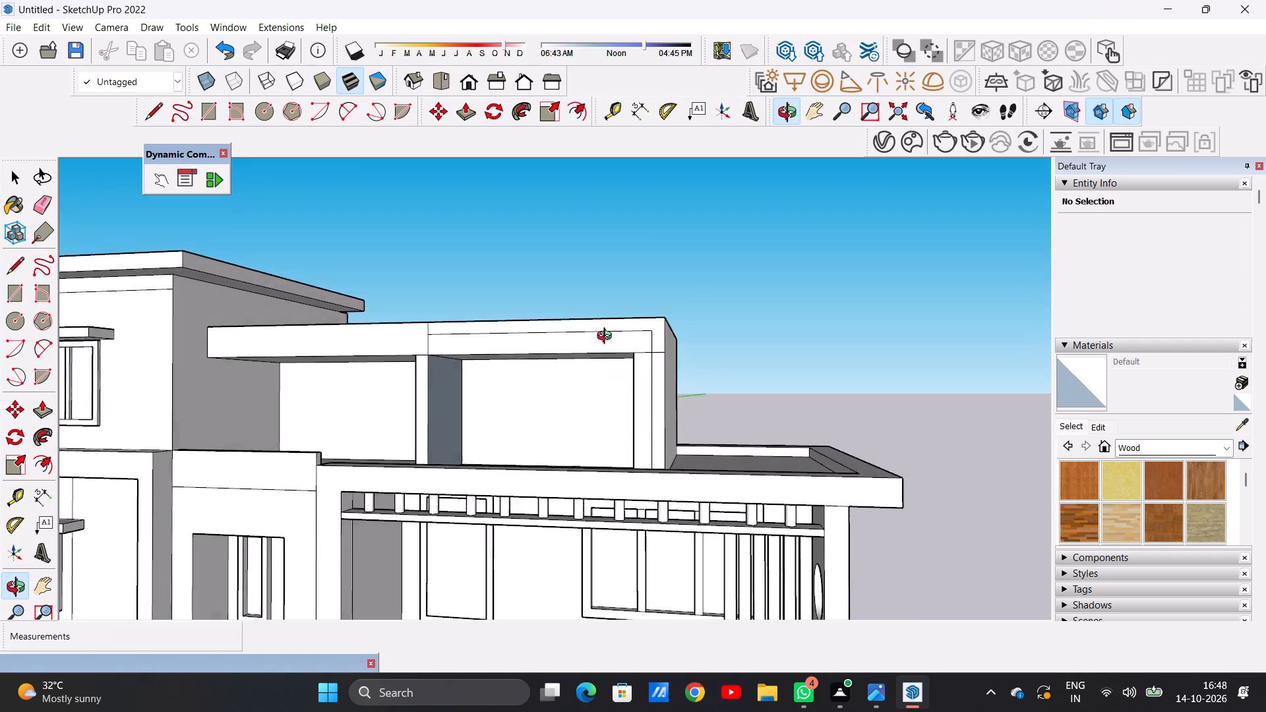
{"action": "middle_click_drag", "start_coordinate": [607, 338], "coordinate": [607, 377]}
{"action": "scroll", "coordinate": [629, 363], "scroll_direction": "up", "scroll_amount": 4}
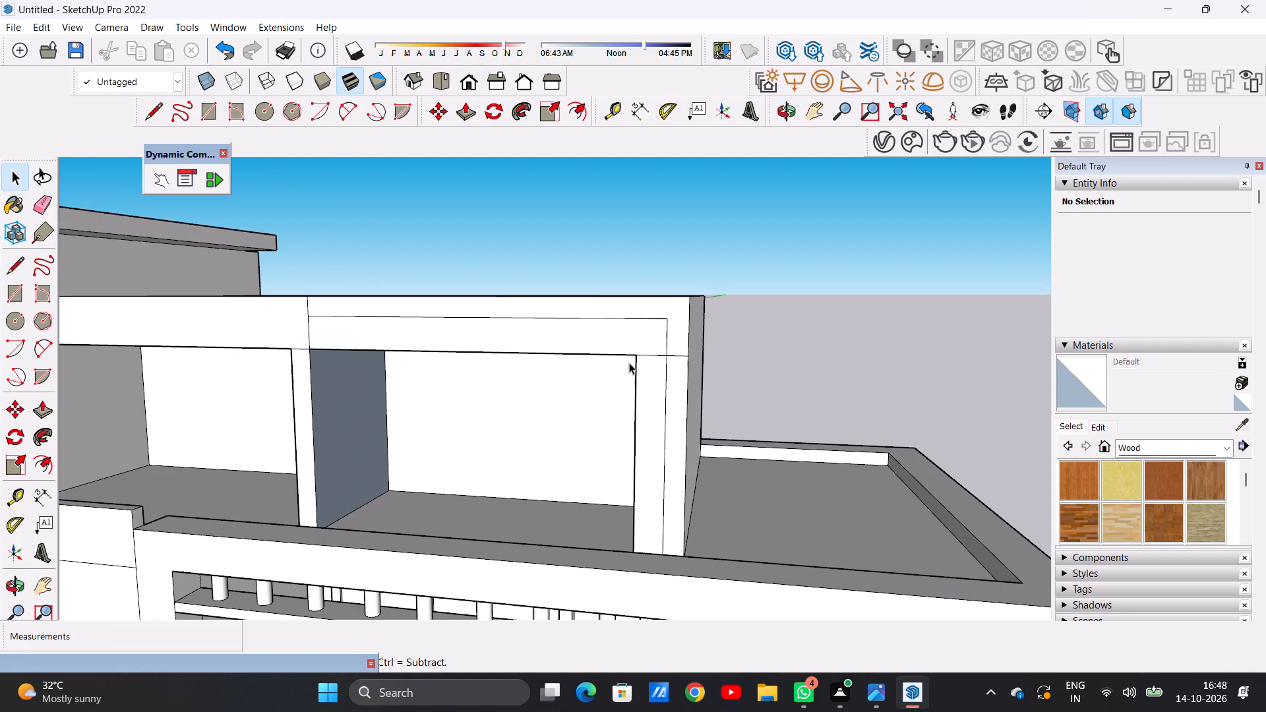
{"action": "key", "text": "e"}
{"action": "left_click_drag", "start_coordinate": [646, 354], "coordinate": [648, 374]}
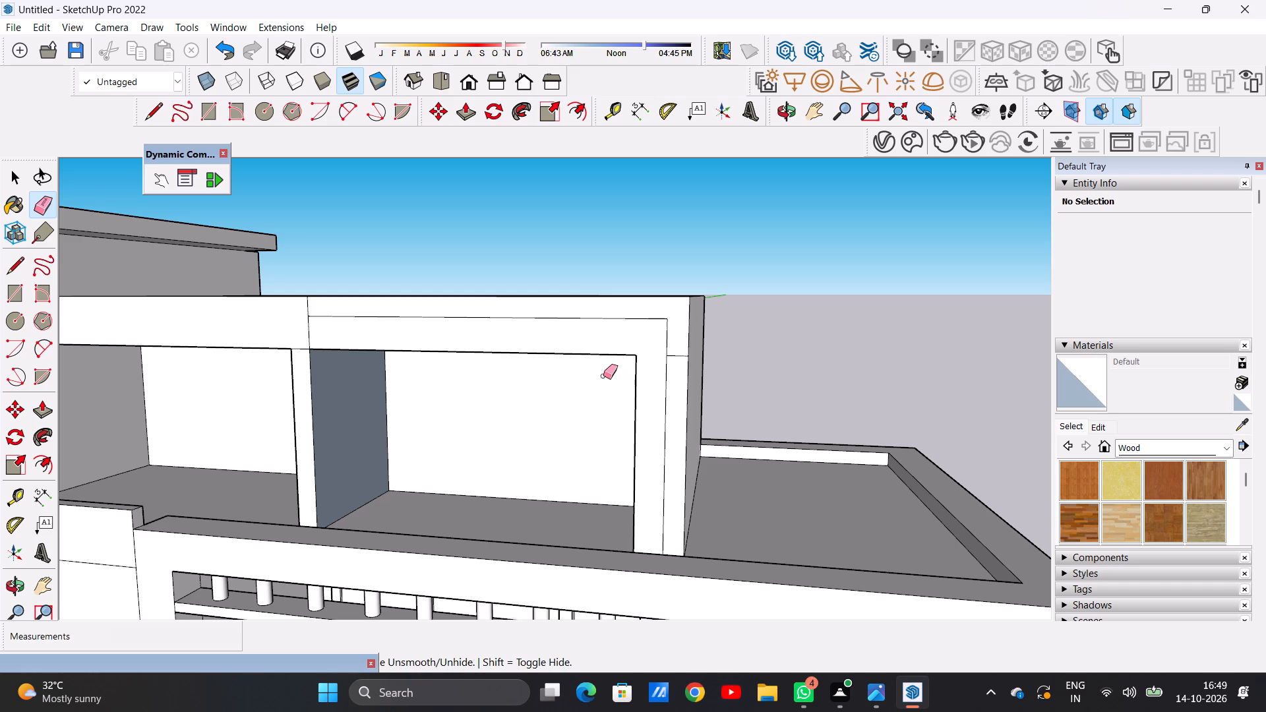
{"action": "scroll", "coordinate": [678, 360], "scroll_direction": "up", "scroll_amount": 5}
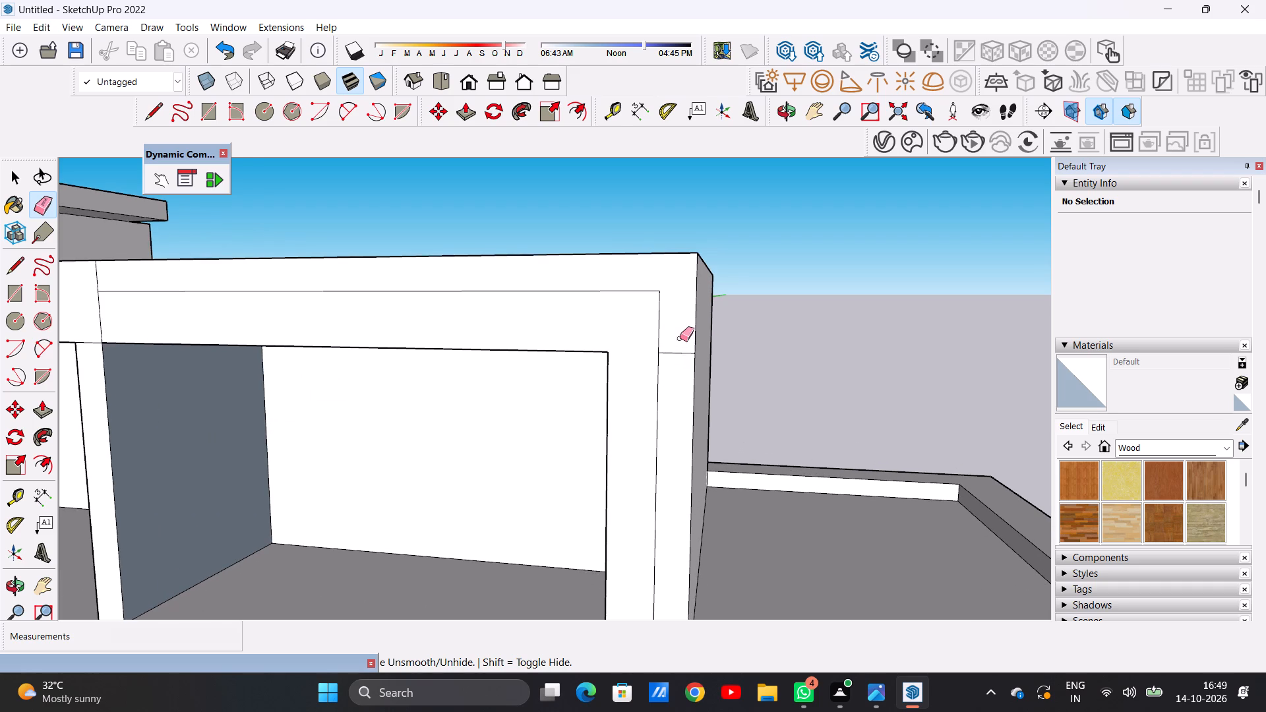
{"action": "left_click_drag", "start_coordinate": [680, 338], "coordinate": [680, 373]}
{"action": "key", "text": "space"}
{"action": "scroll", "coordinate": [665, 387], "scroll_direction": "down", "scroll_amount": 12}
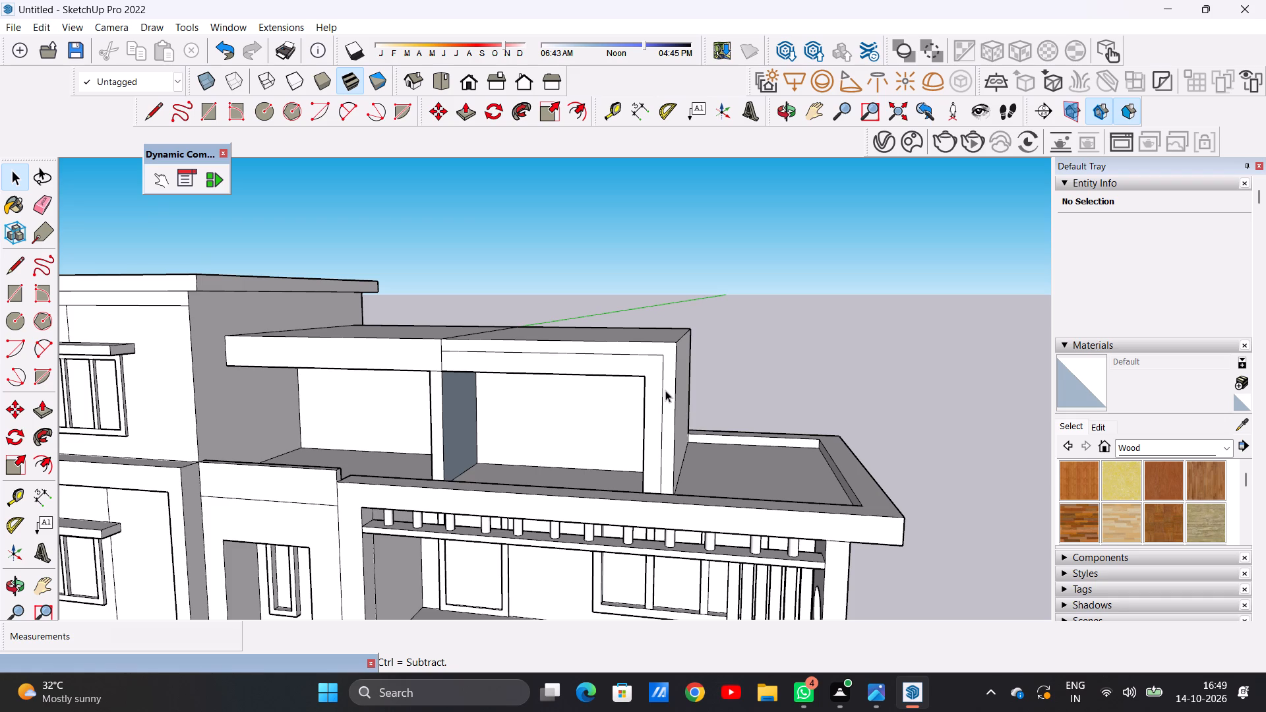
{"action": "key", "text": "space"}
Examine the whole villa and its recessed upper-storey openings from the front at low angle and from above.
{"action": "scroll", "coordinate": [632, 354], "scroll_direction": "down", "scroll_amount": 6}
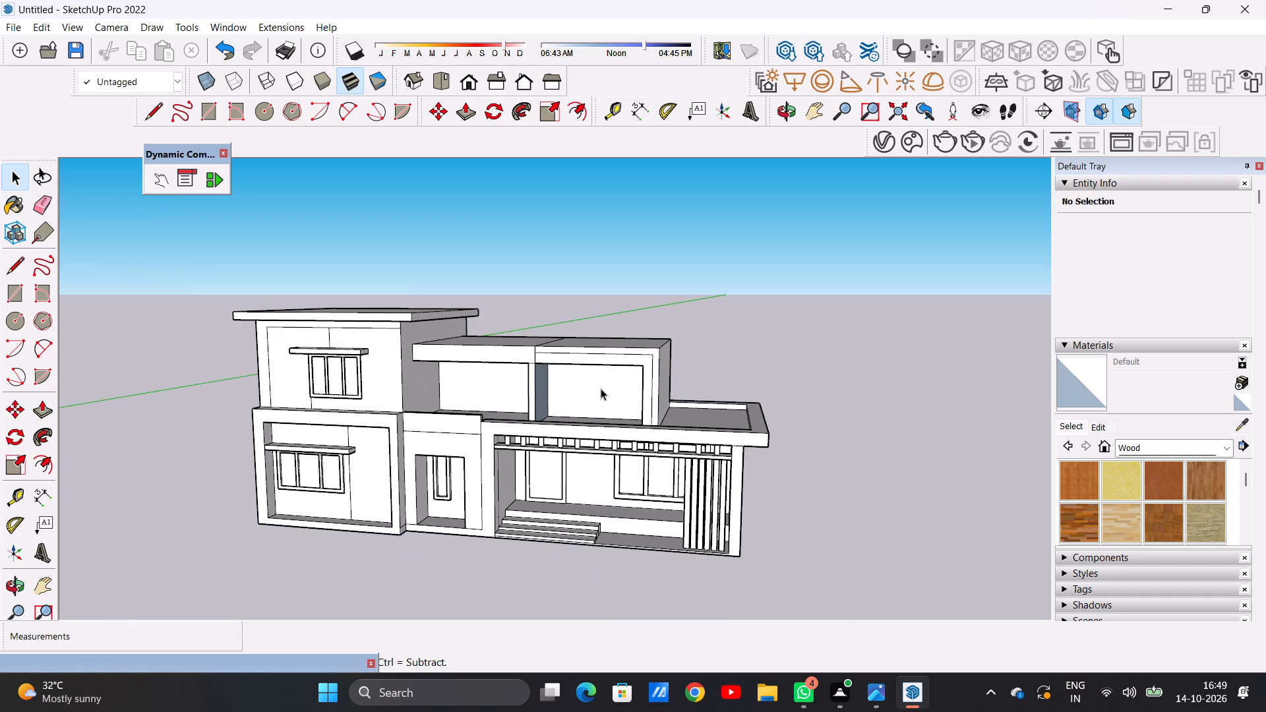
{"action": "scroll", "coordinate": [601, 388], "scroll_direction": "down", "scroll_amount": 7}
{"action": "middle_click_drag", "start_coordinate": [575, 408], "coordinate": [609, 367]}
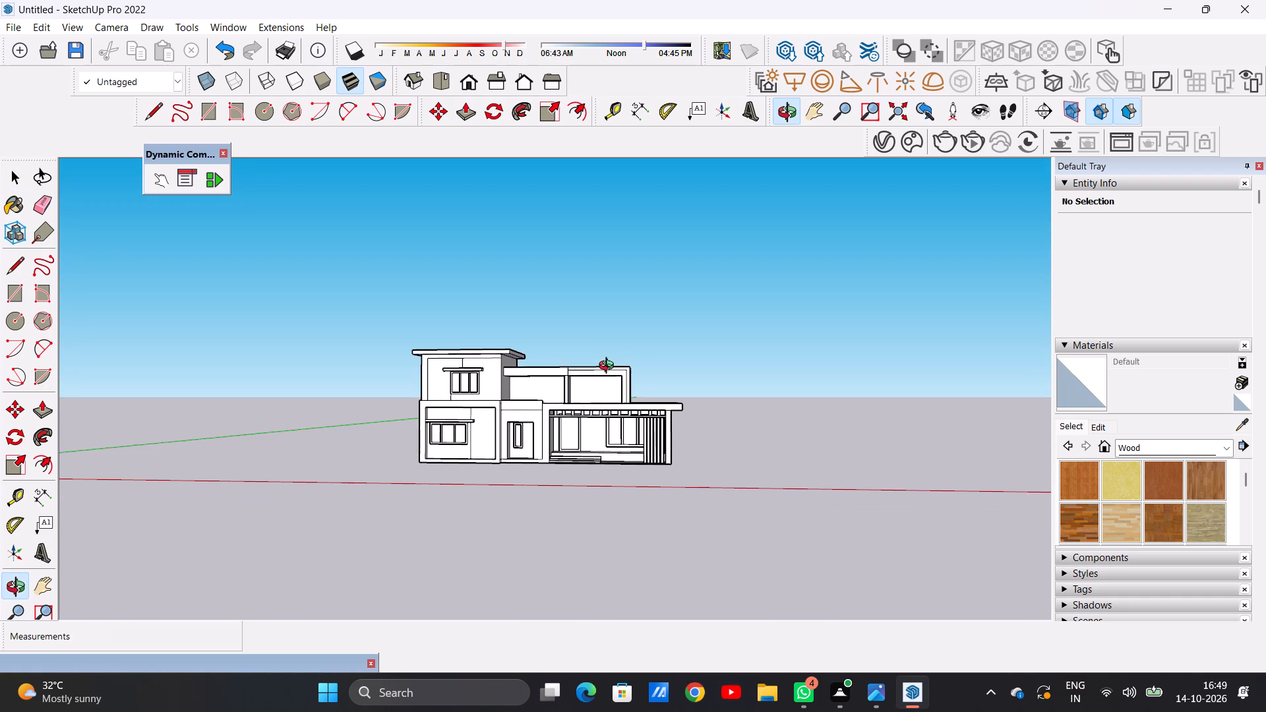
{"action": "middle_click_drag", "start_coordinate": [609, 367], "coordinate": [633, 382]}
{"action": "scroll", "coordinate": [512, 407], "scroll_direction": "up", "scroll_amount": 7}
{"action": "scroll", "coordinate": [567, 383], "scroll_direction": "up", "scroll_amount": 5}
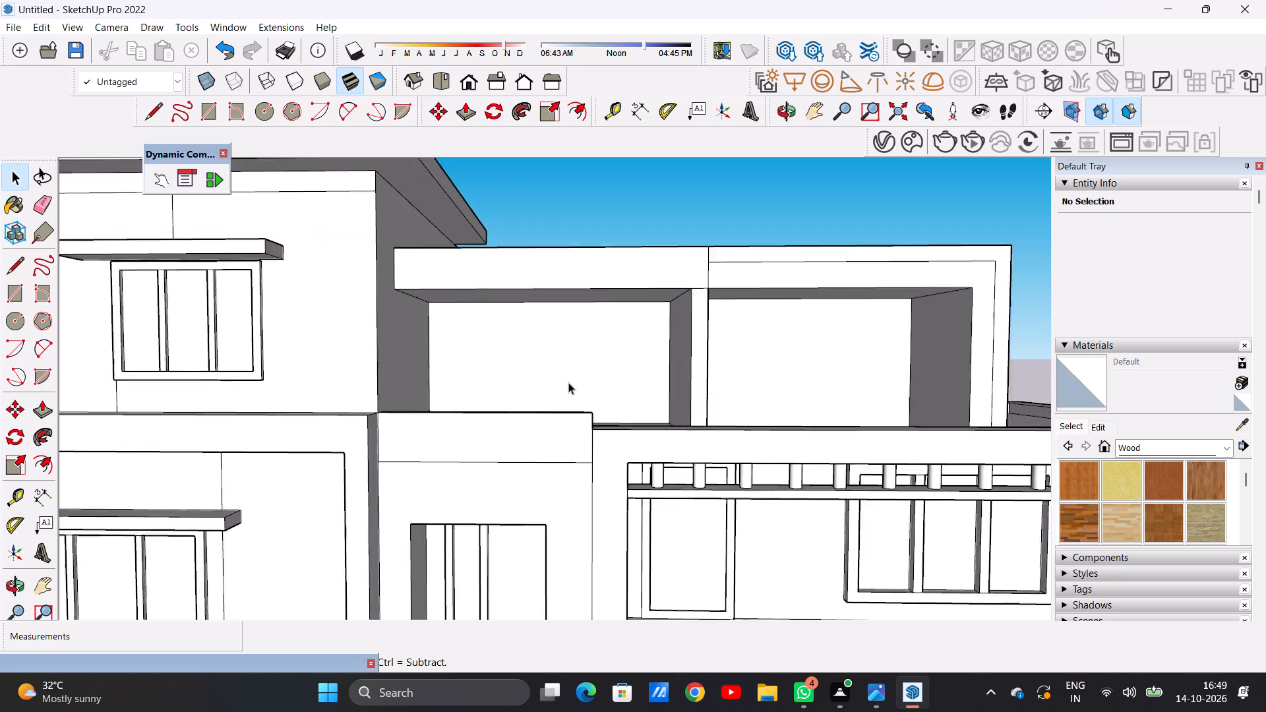
{"action": "scroll", "coordinate": [568, 382], "scroll_direction": "up", "scroll_amount": 4}
{"action": "scroll", "coordinate": [539, 365], "scroll_direction": "down", "scroll_amount": 10}
{"action": "middle_click_drag", "start_coordinate": [576, 371], "coordinate": [595, 487]}
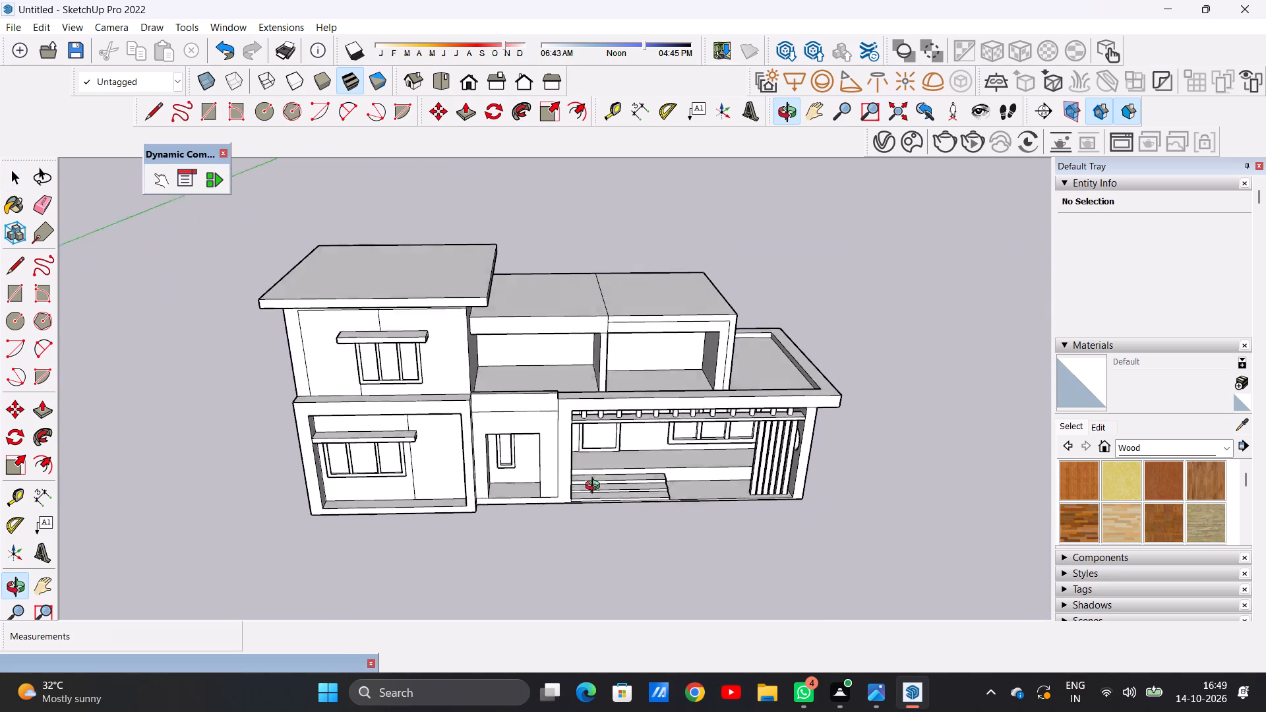
{"action": "middle_click_drag", "start_coordinate": [595, 487], "coordinate": [588, 547]}
{"action": "scroll", "coordinate": [694, 519], "scroll_direction": "up", "scroll_amount": 4}
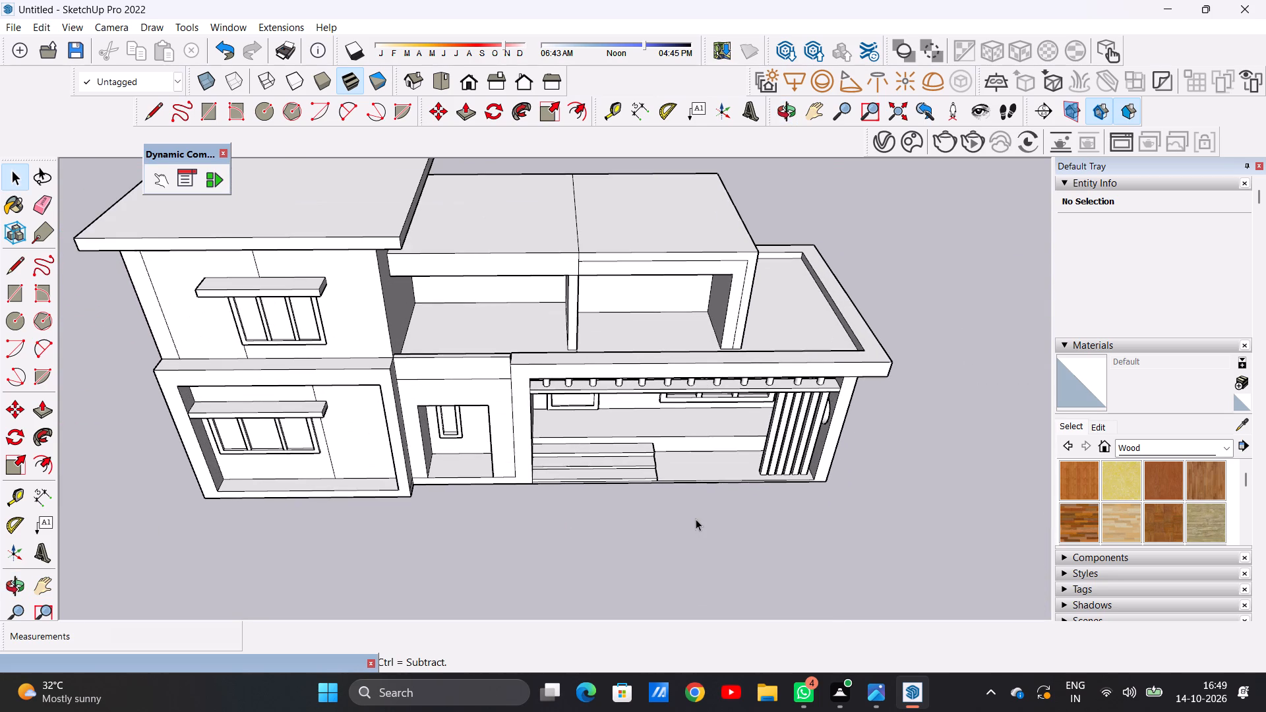
{"action": "scroll", "coordinate": [689, 502], "scroll_direction": "up", "scroll_amount": 3}
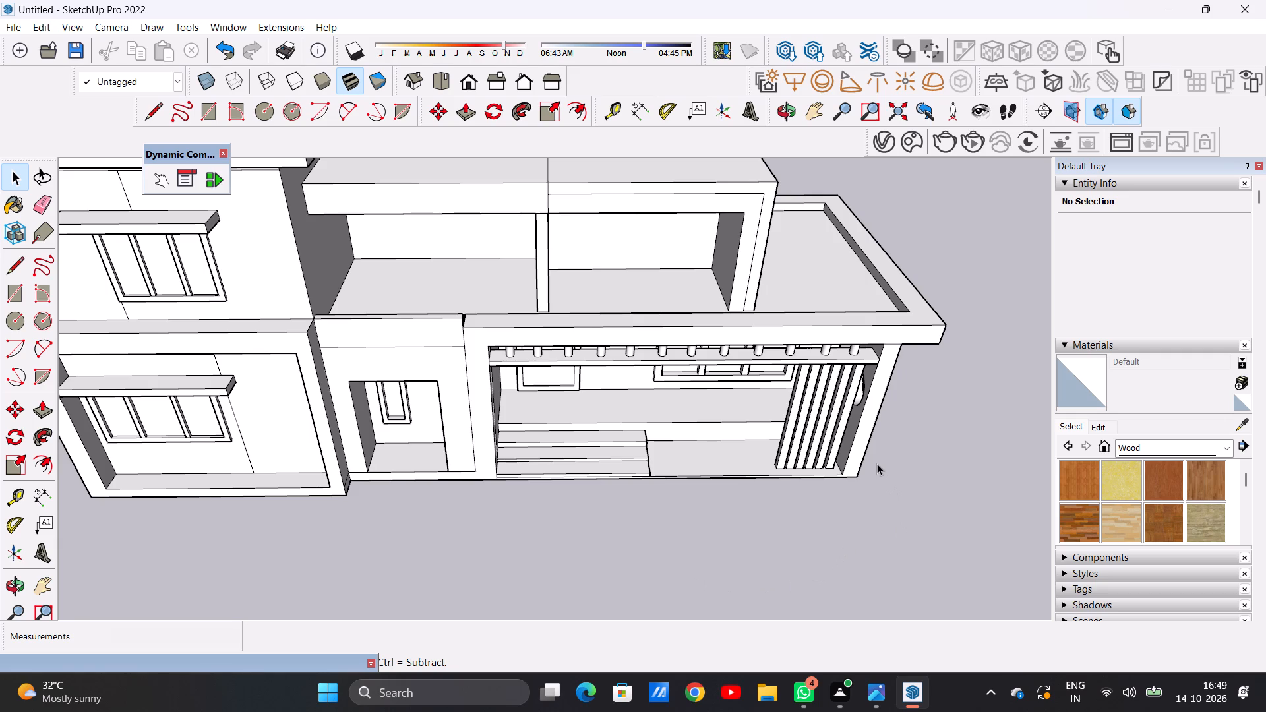
{"action": "scroll", "coordinate": [626, 478], "scroll_direction": "down", "scroll_amount": 1}
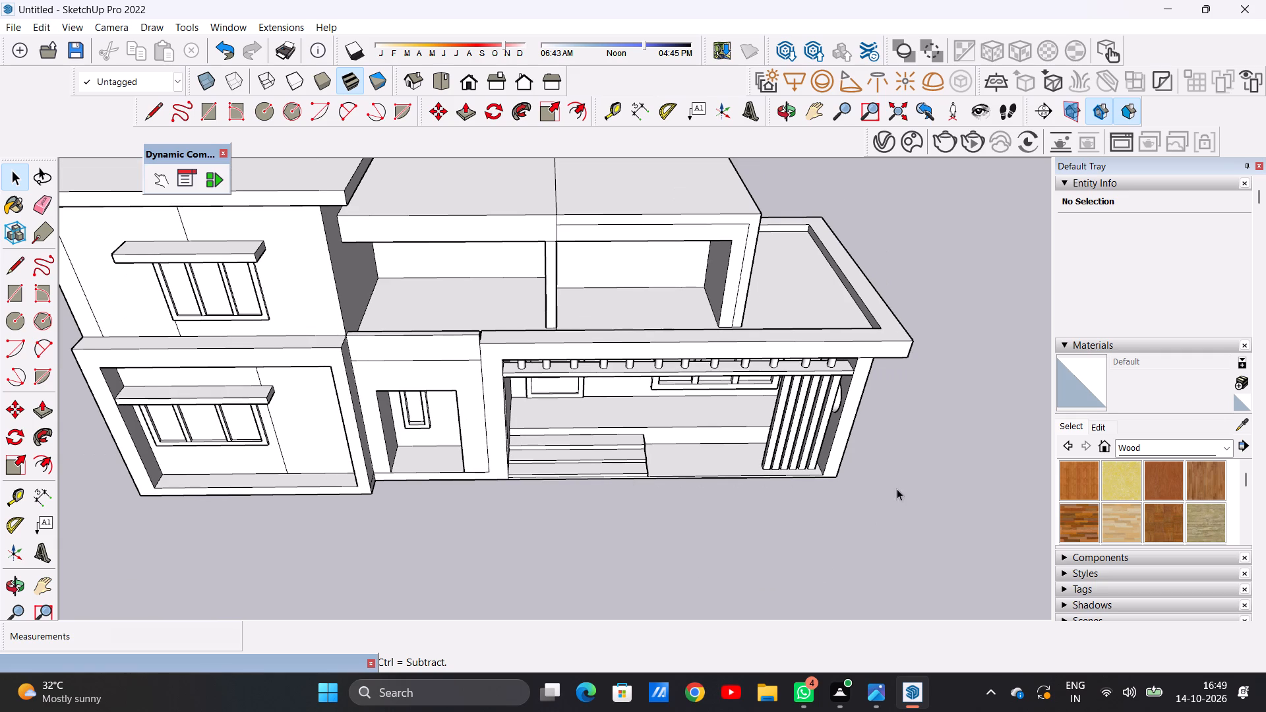
Browse the fabric, landscaping and fencing, and brick and cladding material collections for finishes that suit the villa.
{"action": "left_click", "coordinate": [1187, 444]}
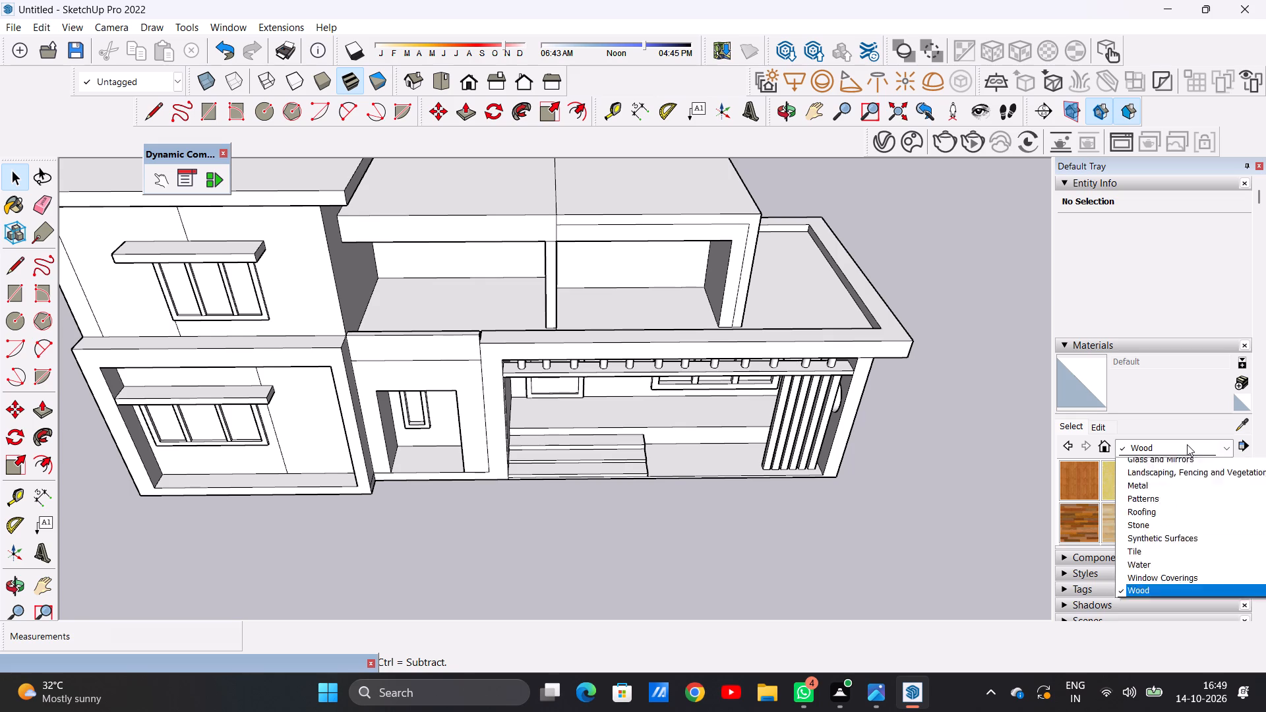
{"action": "left_click", "coordinate": [1184, 485]}
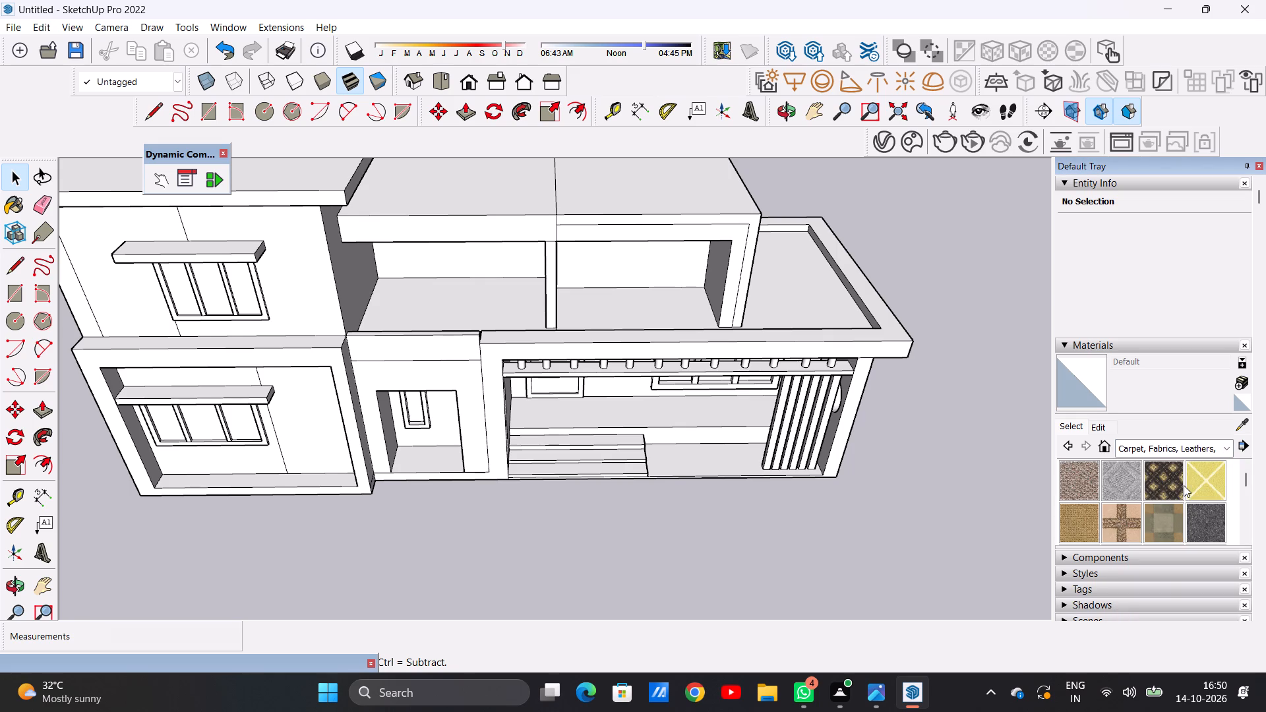
{"action": "left_click", "coordinate": [1199, 452]}
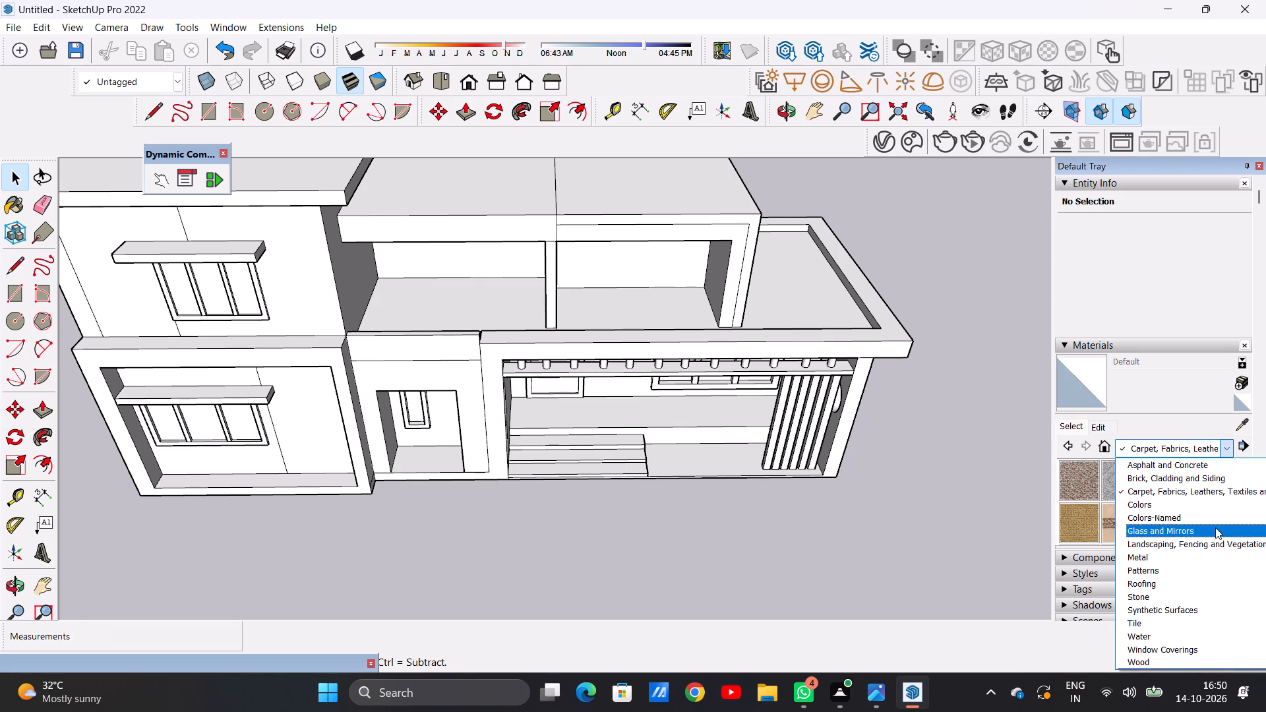
{"action": "left_click", "coordinate": [1215, 539]}
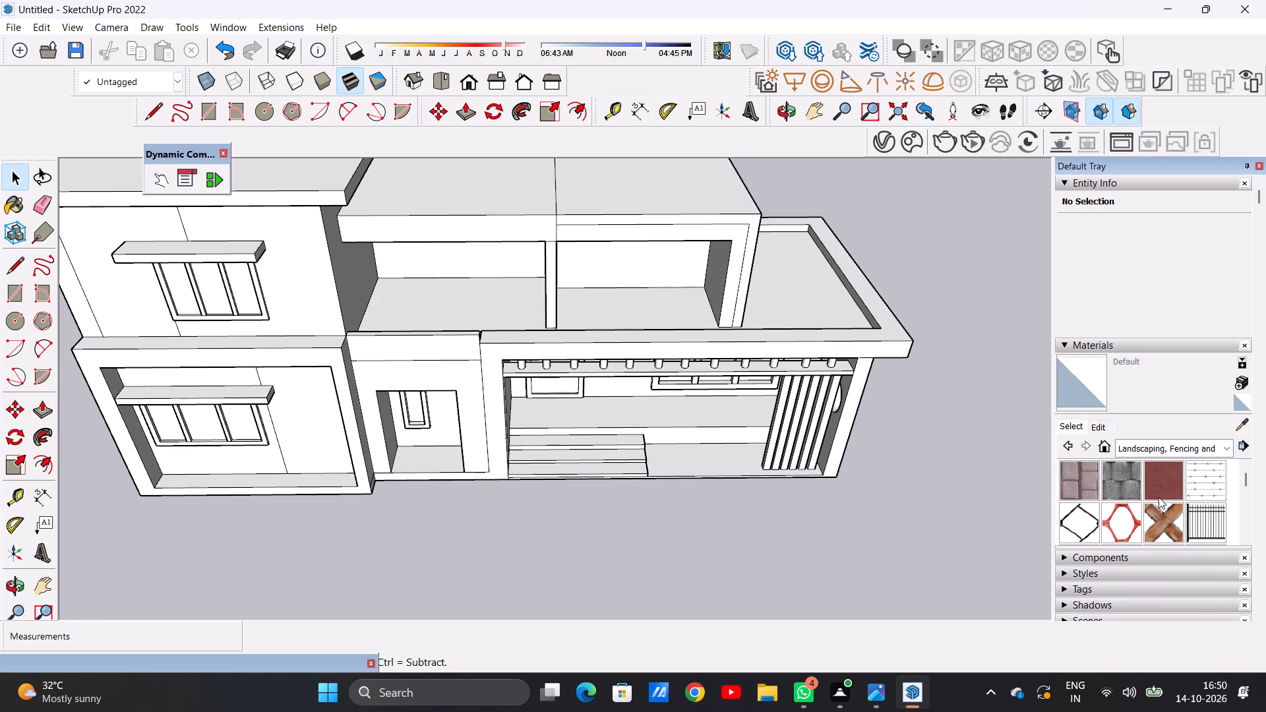
{"action": "scroll", "coordinate": [1159, 497], "scroll_direction": "down", "scroll_amount": 4}
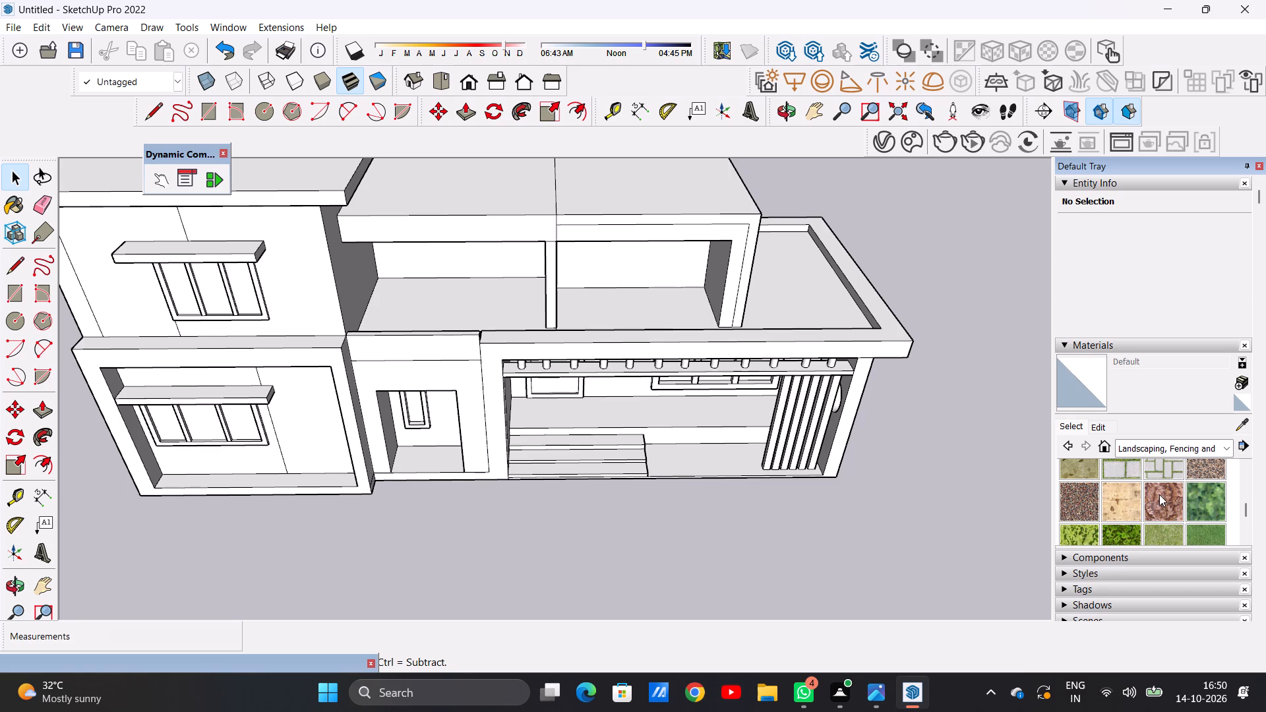
{"action": "scroll", "coordinate": [1159, 494], "scroll_direction": "down", "scroll_amount": 1}
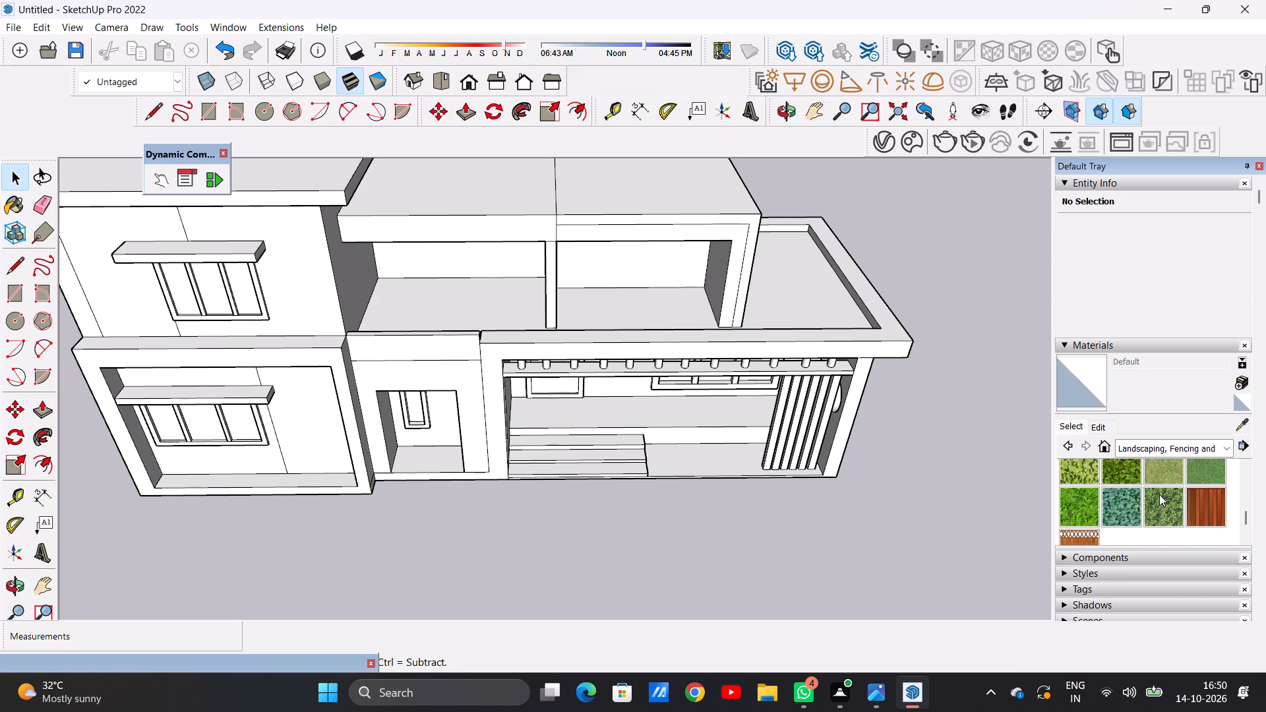
{"action": "scroll", "coordinate": [1159, 494], "scroll_direction": "down", "scroll_amount": 1}
{"action": "scroll", "coordinate": [1159, 494], "scroll_direction": "up", "scroll_amount": 8}
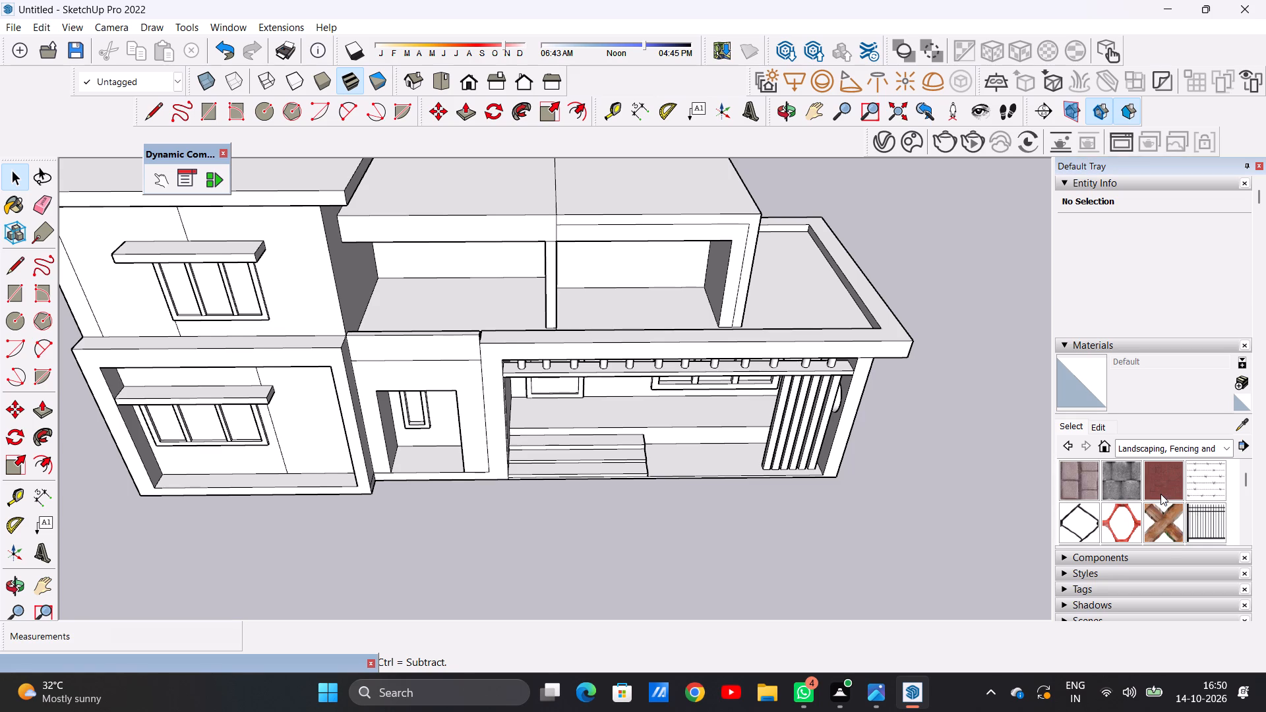
{"action": "left_click", "coordinate": [1175, 445]}
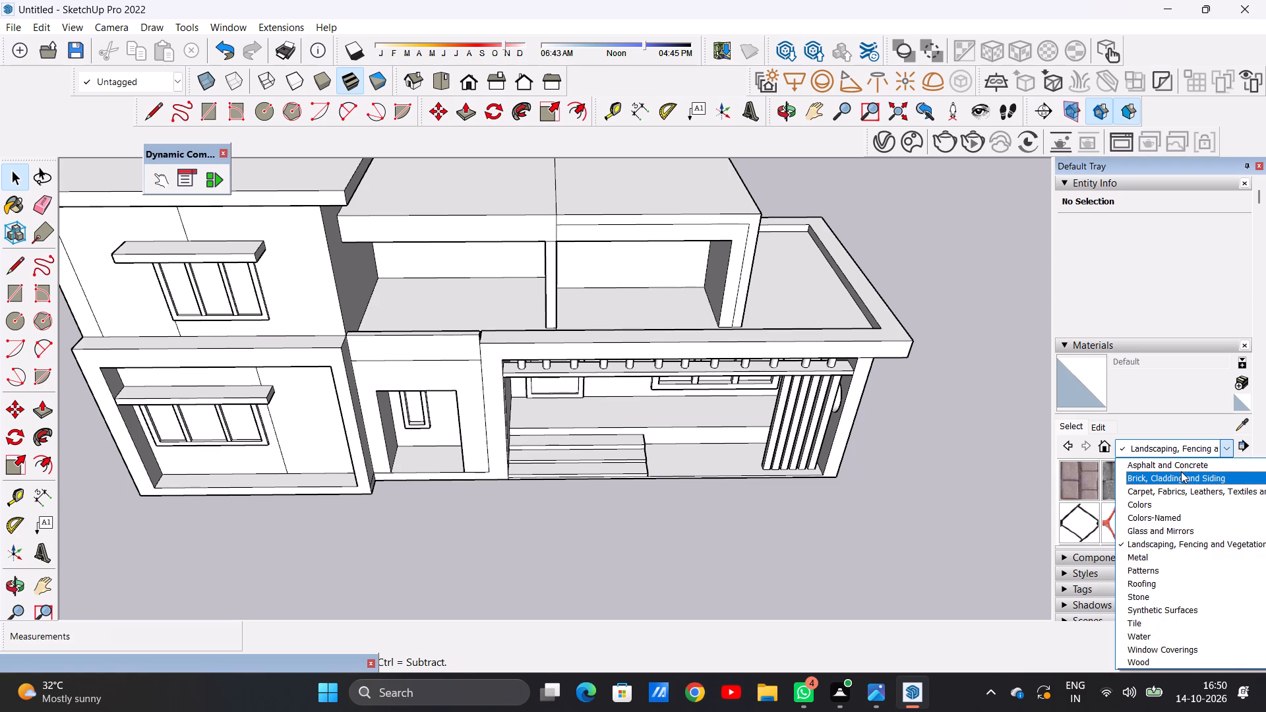
{"action": "left_click", "coordinate": [1181, 472]}
{"action": "scroll", "coordinate": [1176, 485], "scroll_direction": "down", "scroll_amount": 3}
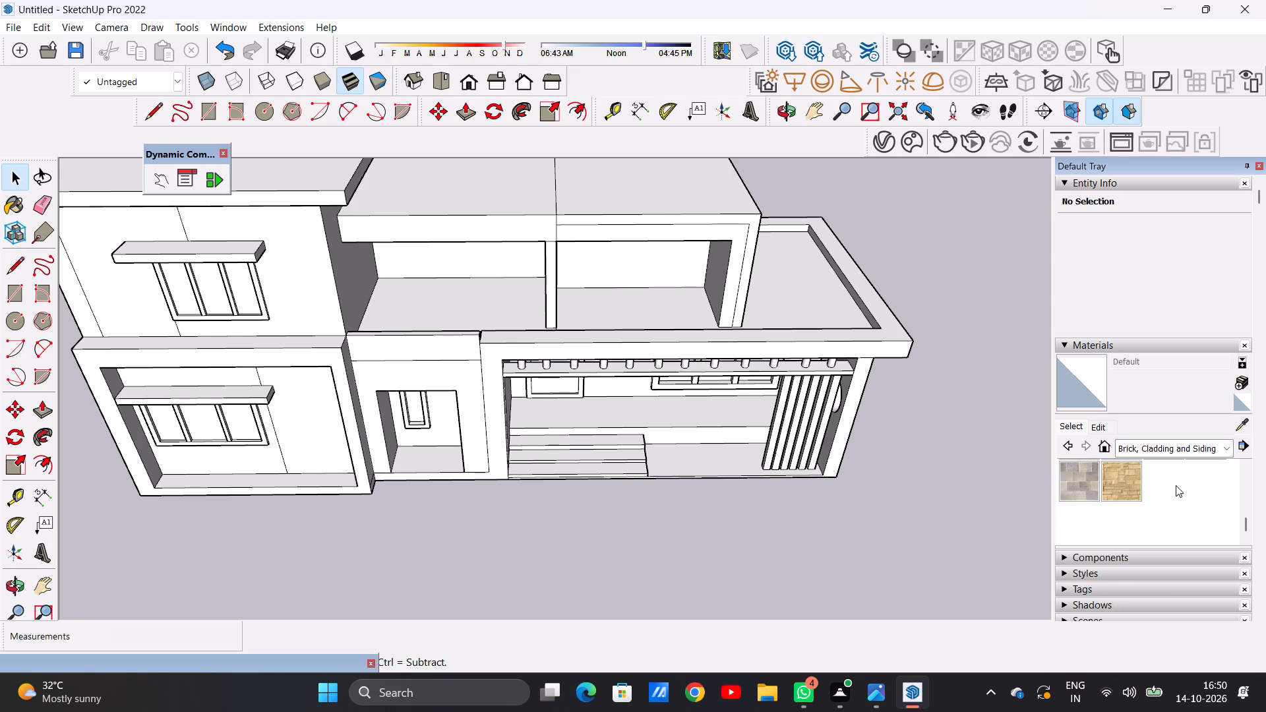
{"action": "scroll", "coordinate": [1176, 485], "scroll_direction": "up", "scroll_amount": 1}
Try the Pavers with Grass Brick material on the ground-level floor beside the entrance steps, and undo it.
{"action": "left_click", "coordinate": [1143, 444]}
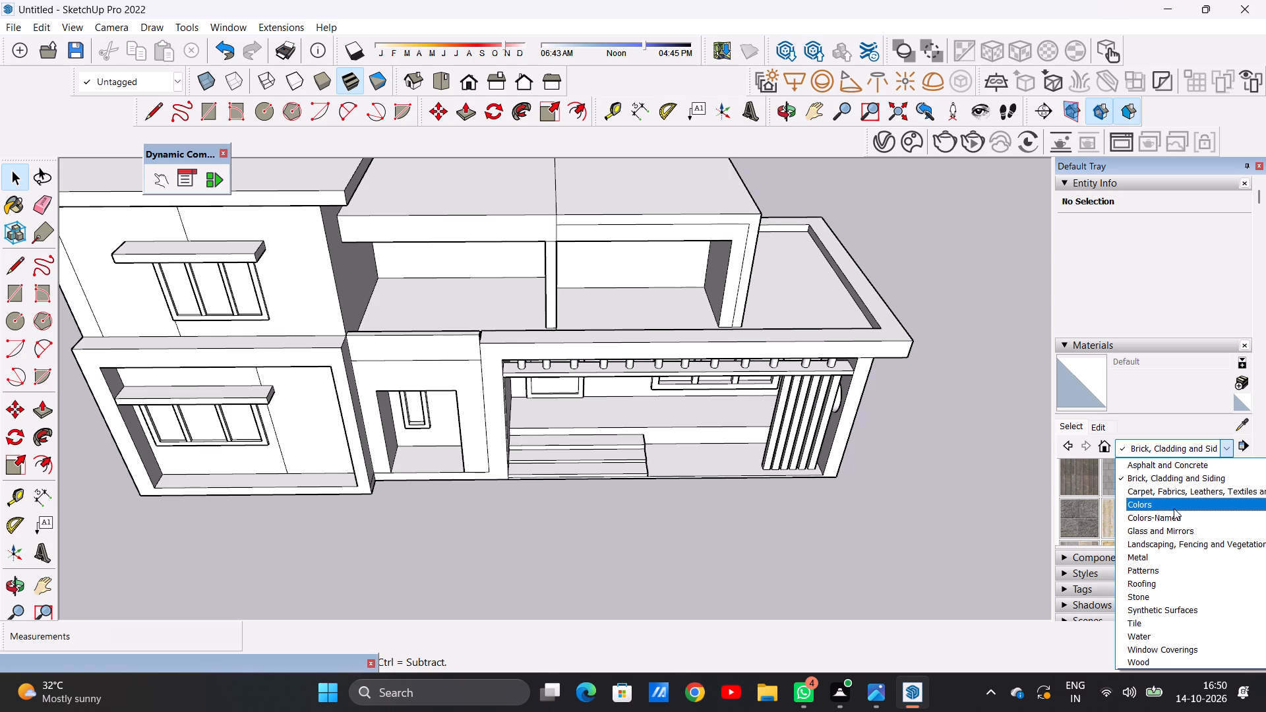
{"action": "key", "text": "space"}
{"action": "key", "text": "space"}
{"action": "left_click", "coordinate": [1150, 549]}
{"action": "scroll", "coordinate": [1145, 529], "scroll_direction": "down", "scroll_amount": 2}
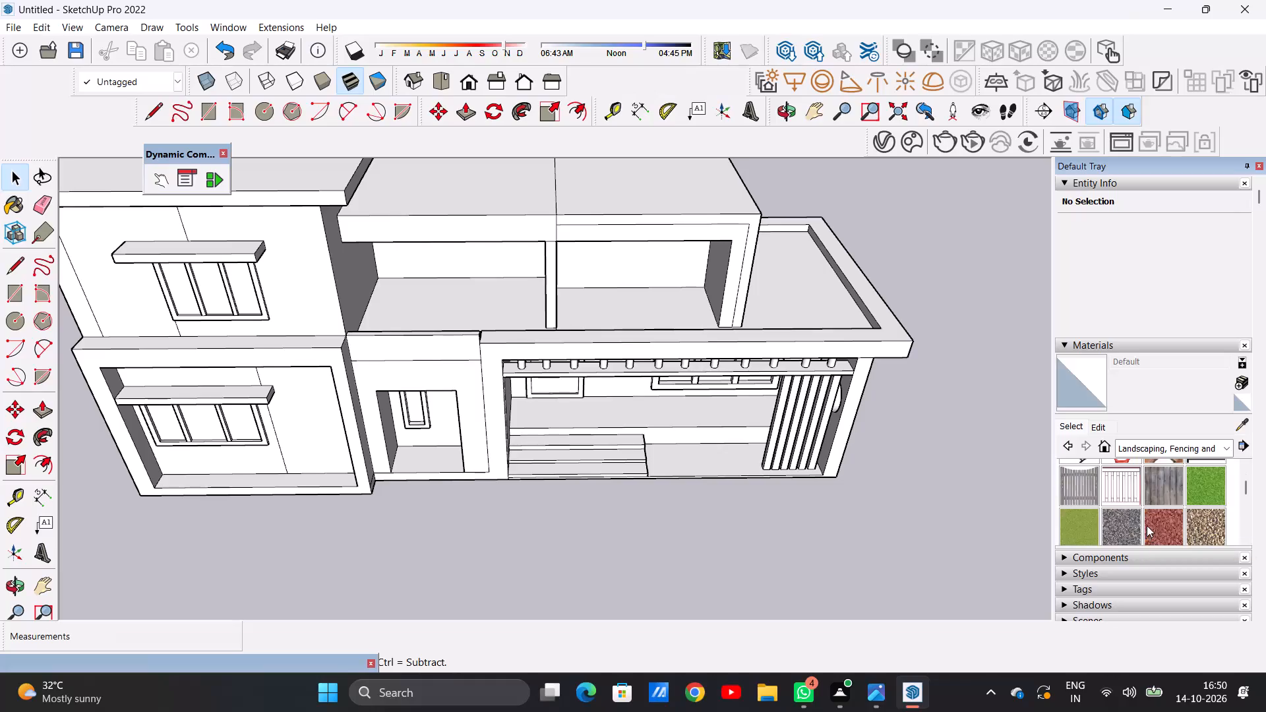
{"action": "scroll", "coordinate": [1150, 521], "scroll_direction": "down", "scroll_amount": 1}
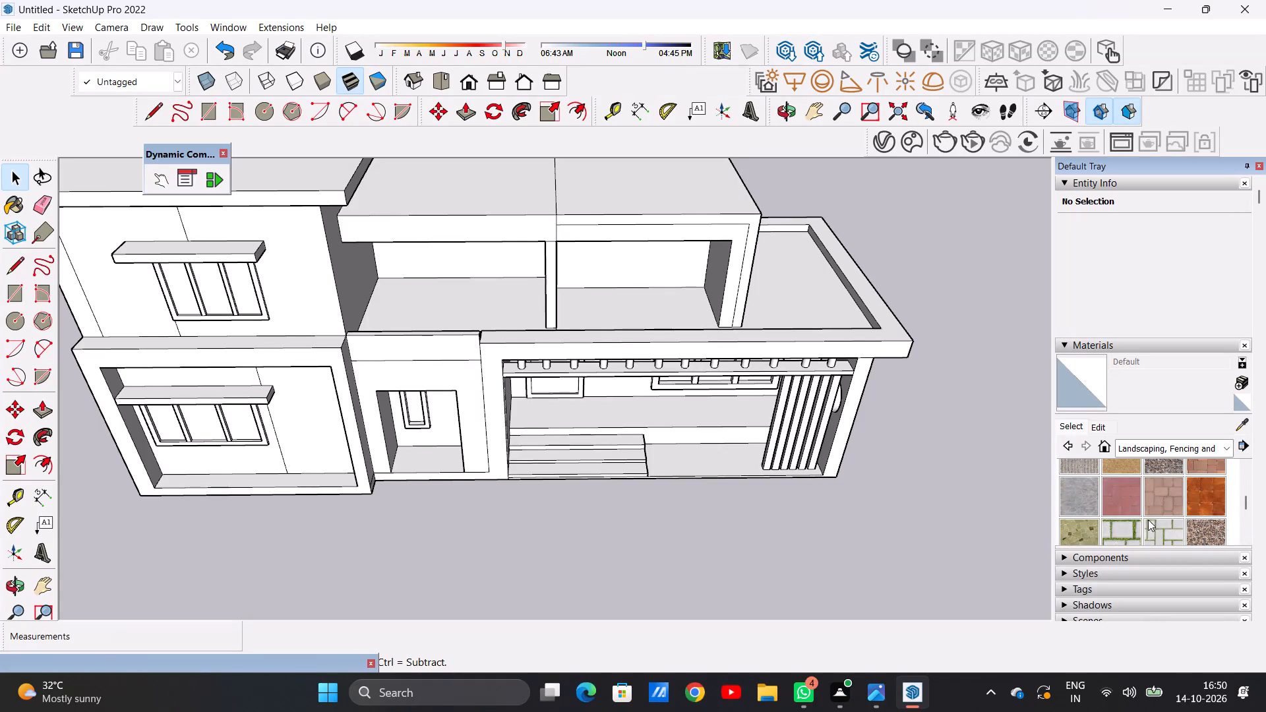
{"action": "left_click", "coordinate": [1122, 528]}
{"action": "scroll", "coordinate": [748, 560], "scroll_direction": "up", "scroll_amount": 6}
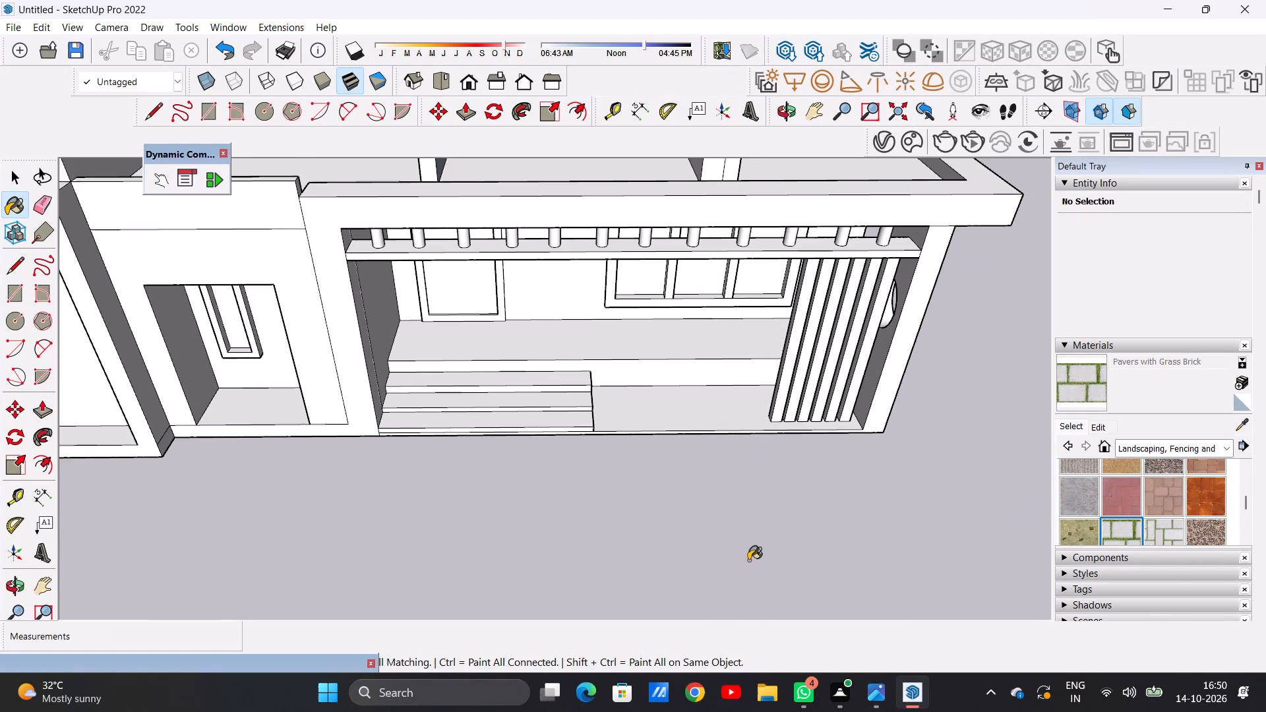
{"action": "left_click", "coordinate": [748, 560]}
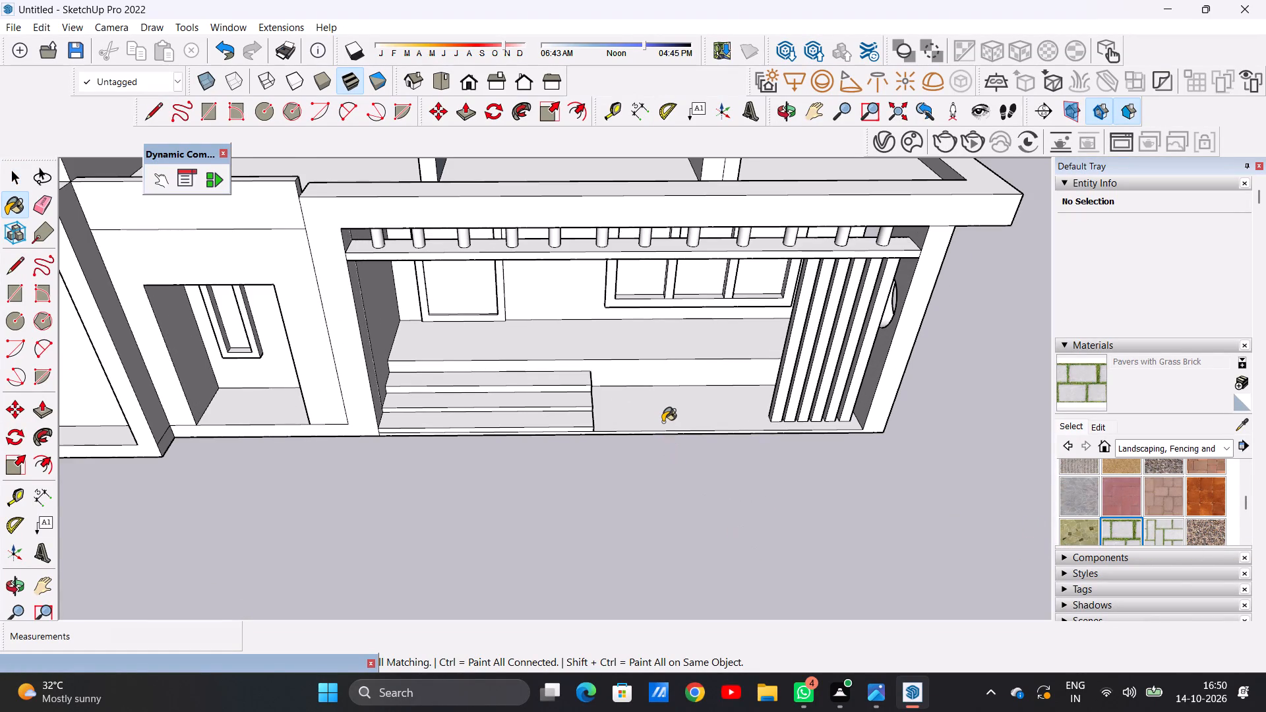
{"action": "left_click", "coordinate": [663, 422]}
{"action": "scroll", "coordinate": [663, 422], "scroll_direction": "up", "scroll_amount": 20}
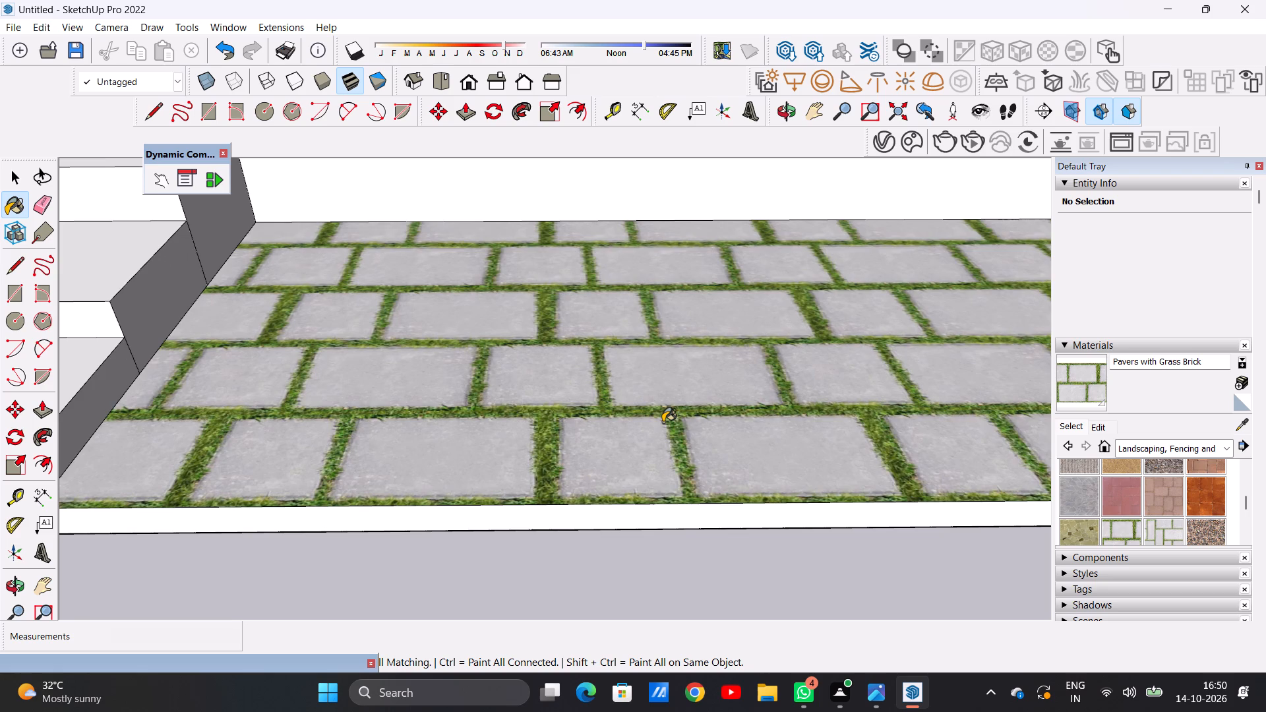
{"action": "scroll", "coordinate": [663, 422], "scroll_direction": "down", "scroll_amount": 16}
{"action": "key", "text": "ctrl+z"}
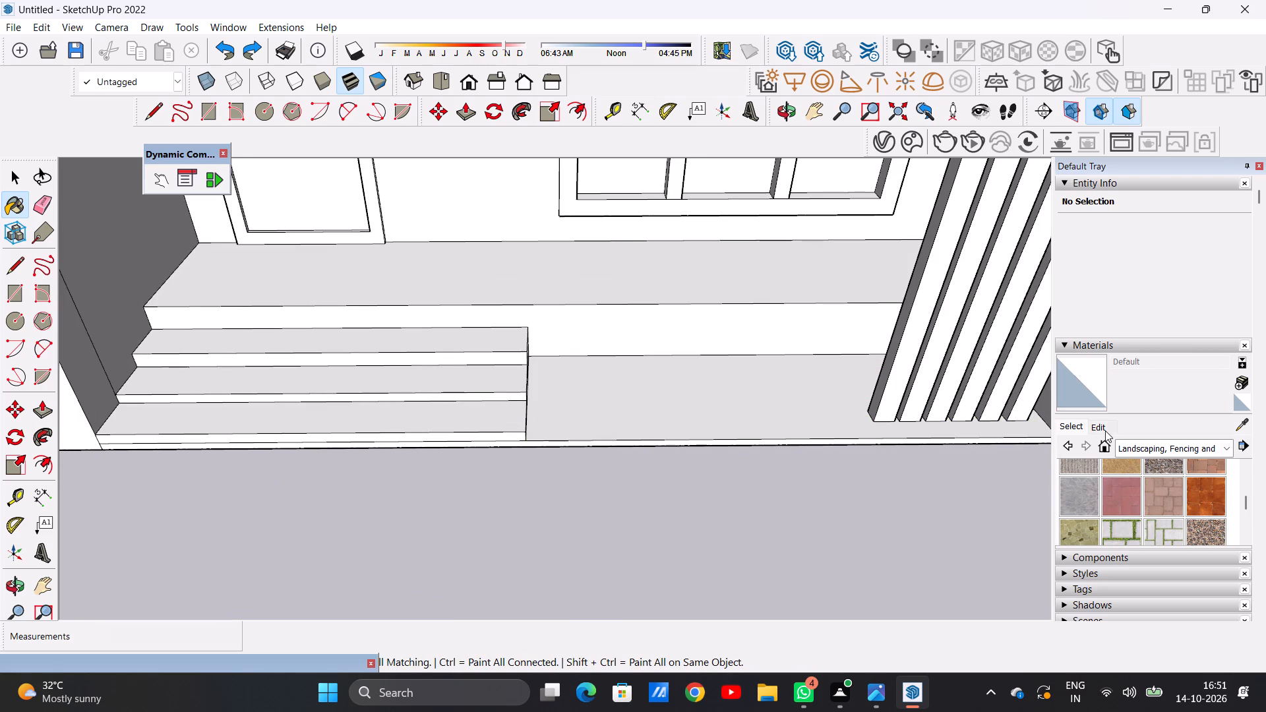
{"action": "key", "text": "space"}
Examine the whole villa's massing from the front, from the outer end and from above.
{"action": "scroll", "coordinate": [836, 507], "scroll_direction": "down", "scroll_amount": 17}
{"action": "scroll", "coordinate": [642, 432], "scroll_direction": "down", "scroll_amount": 6}
{"action": "middle_click_drag", "start_coordinate": [617, 457], "coordinate": [615, 351]}
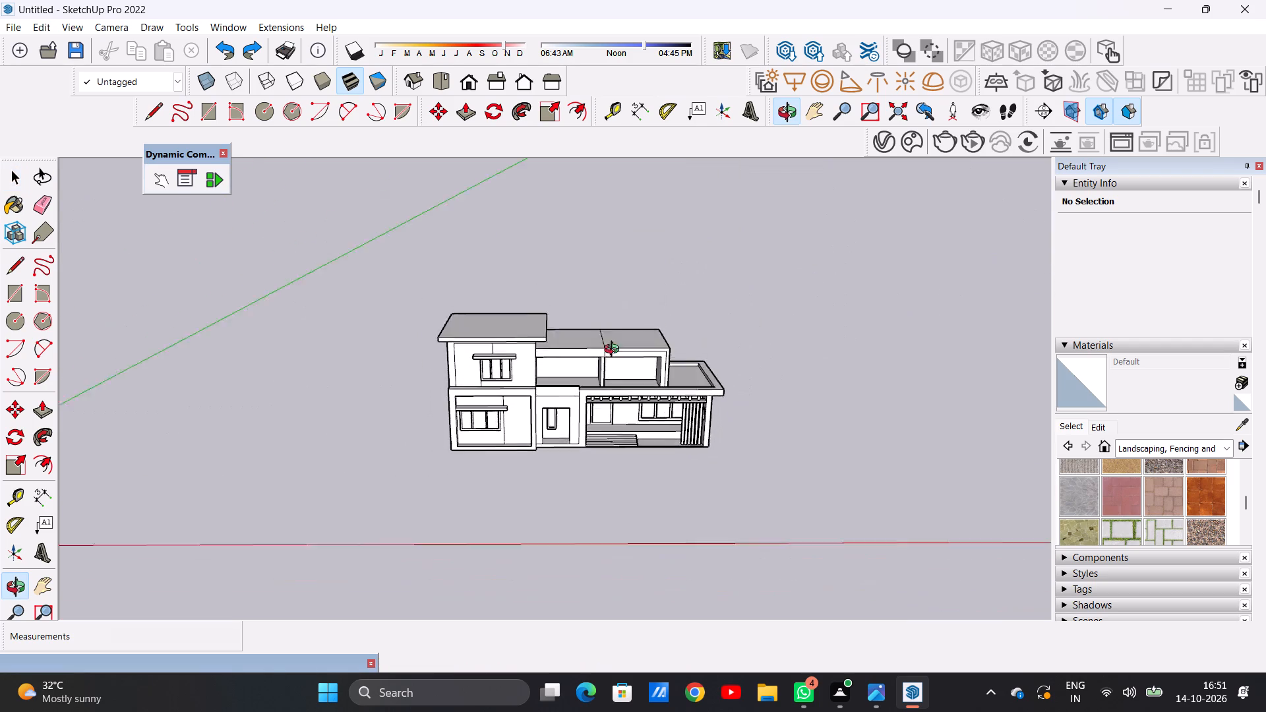
{"action": "middle_click_drag", "start_coordinate": [615, 351], "coordinate": [595, 284]}
{"action": "scroll", "coordinate": [595, 284], "scroll_direction": "up", "scroll_amount": 1}
{"action": "scroll", "coordinate": [618, 367], "scroll_direction": "up", "scroll_amount": 4}
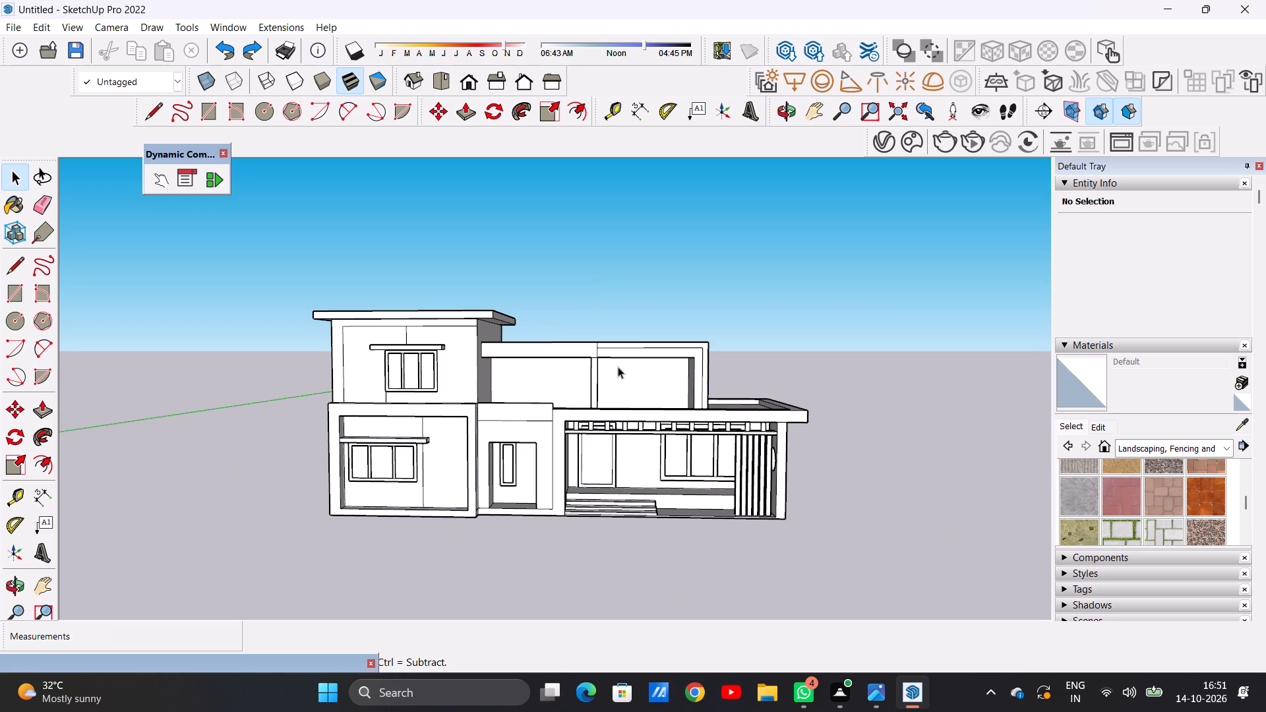
{"action": "scroll", "coordinate": [618, 368], "scroll_direction": "down", "scroll_amount": 3}
{"action": "scroll", "coordinate": [611, 381], "scroll_direction": "up", "scroll_amount": 6}
{"action": "middle_click_drag", "start_coordinate": [618, 372], "coordinate": [456, 411]}
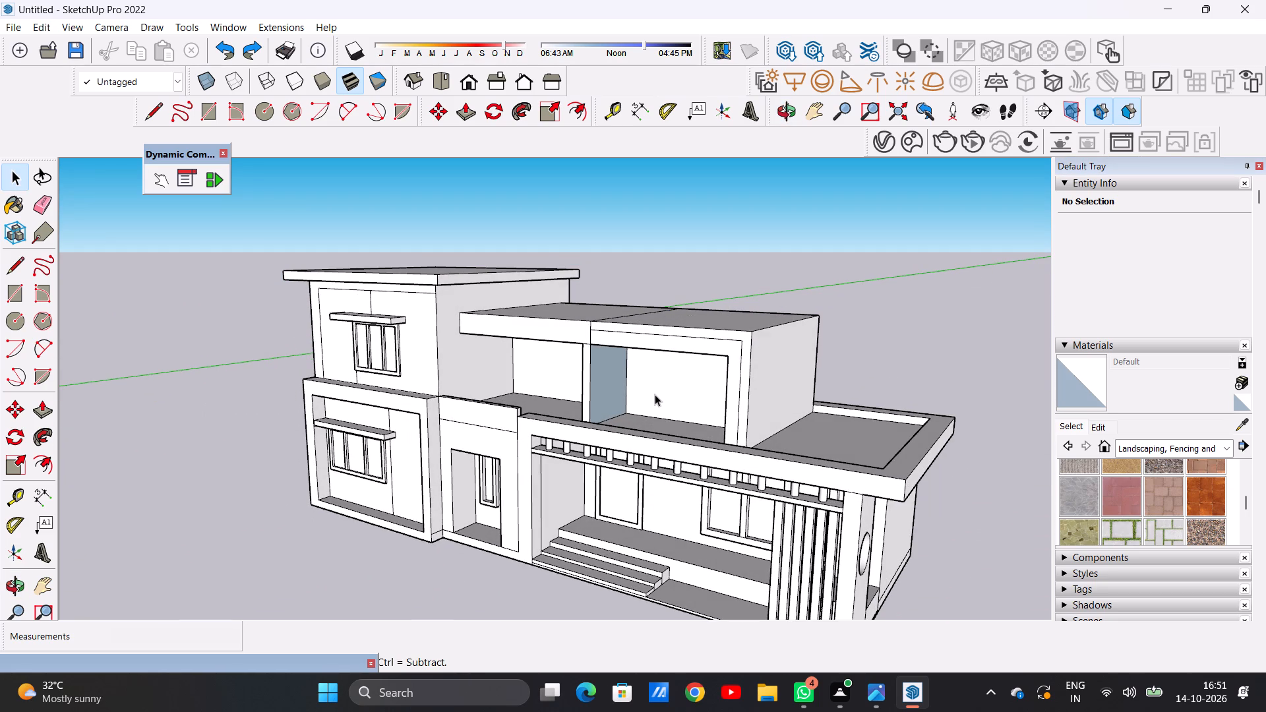
{"action": "scroll", "coordinate": [692, 400], "scroll_direction": "down", "scroll_amount": 4}
{"action": "middle_click_drag", "start_coordinate": [740, 390], "coordinate": [330, 395]}
{"action": "scroll", "coordinate": [677, 395], "scroll_direction": "down", "scroll_amount": 5}
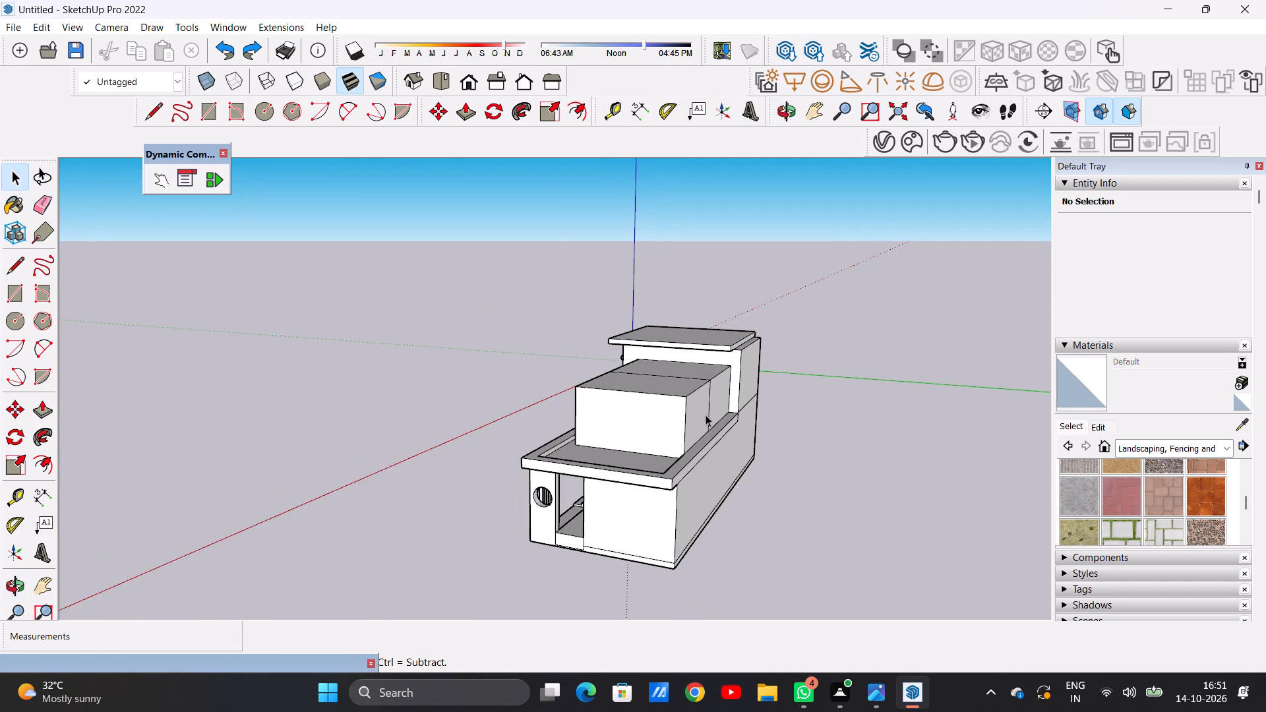
{"action": "middle_click_drag", "start_coordinate": [680, 450], "coordinate": [727, 525]}
{"action": "scroll", "coordinate": [679, 428], "scroll_direction": "down", "scroll_amount": 2}
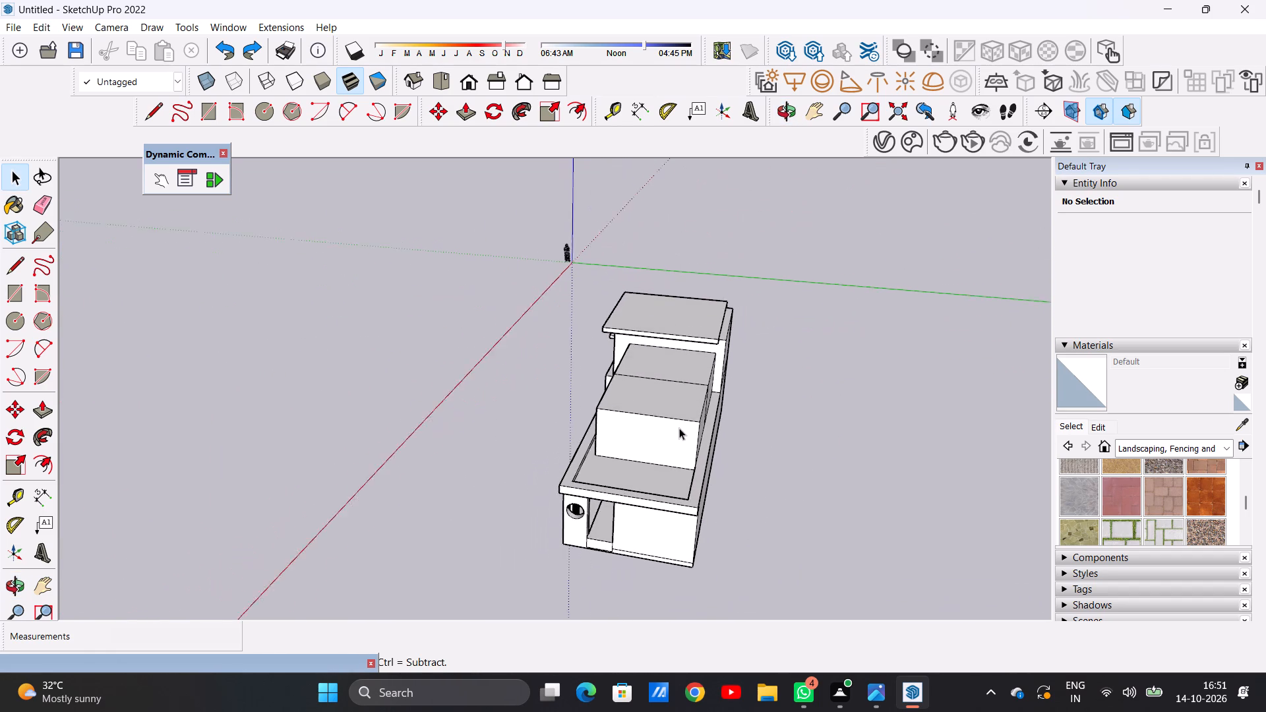
{"action": "scroll", "coordinate": [679, 428], "scroll_direction": "down", "scroll_amount": 1}
{"action": "middle_click_drag", "start_coordinate": [660, 439], "coordinate": [919, 400]}
{"action": "scroll", "coordinate": [671, 405], "scroll_direction": "up", "scroll_amount": 4}
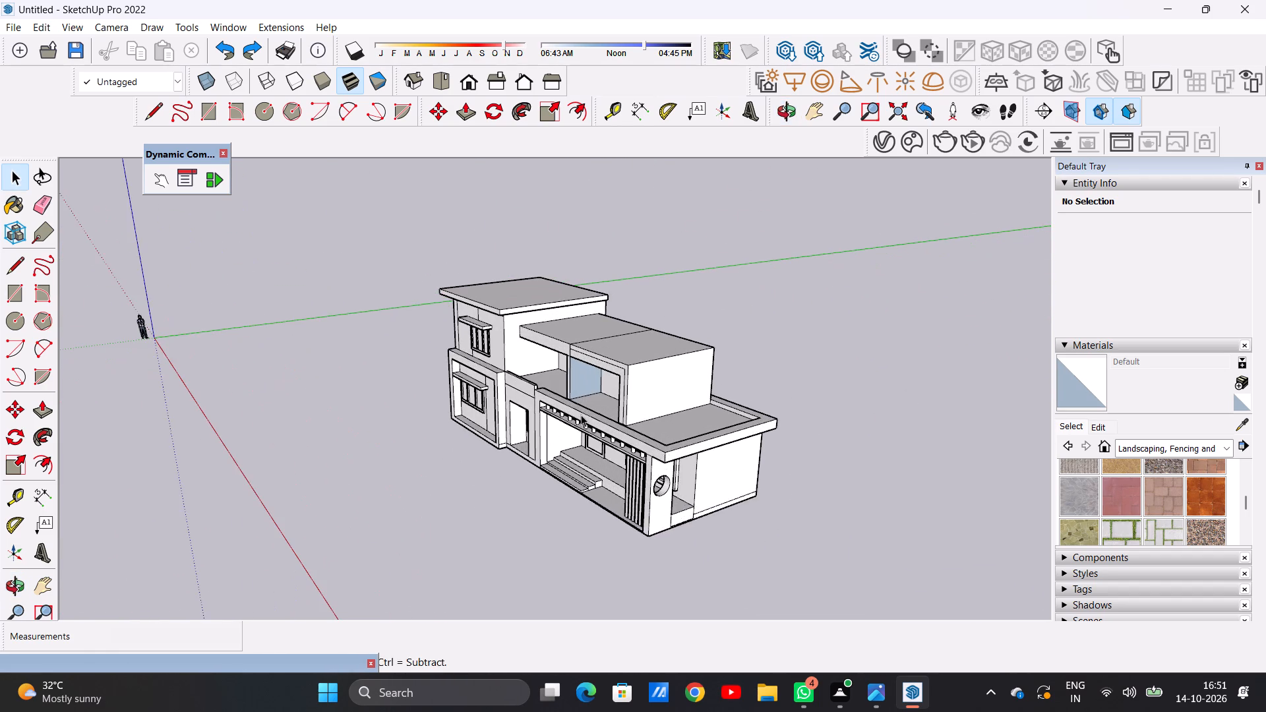
{"action": "middle_click_drag", "start_coordinate": [581, 415], "coordinate": [821, 321]}
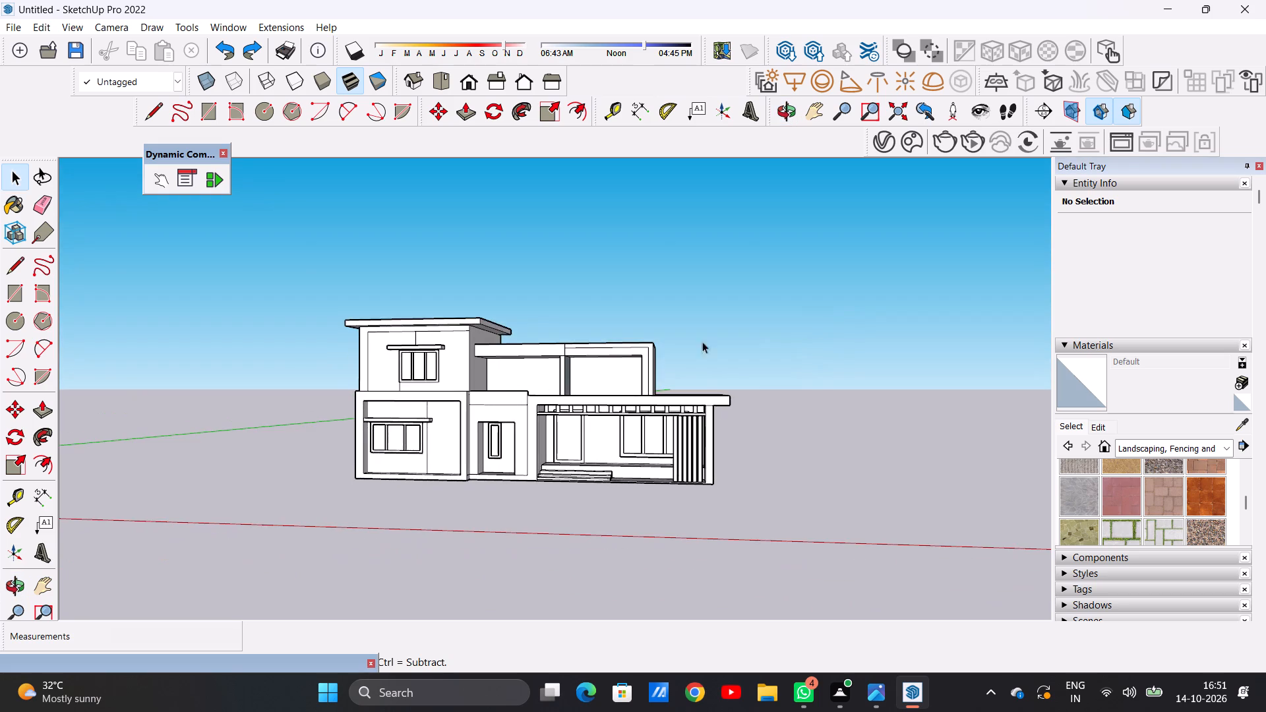
Examine the recessed upper-storey openings and the entrance porch below them from the front and from raised angles.
{"action": "scroll", "coordinate": [600, 356], "scroll_direction": "up", "scroll_amount": 14}
{"action": "scroll", "coordinate": [574, 372], "scroll_direction": "down", "scroll_amount": 6}
{"action": "scroll", "coordinate": [643, 344], "scroll_direction": "up", "scroll_amount": 1}
{"action": "middle_click_drag", "start_coordinate": [643, 344], "coordinate": [444, 463]}
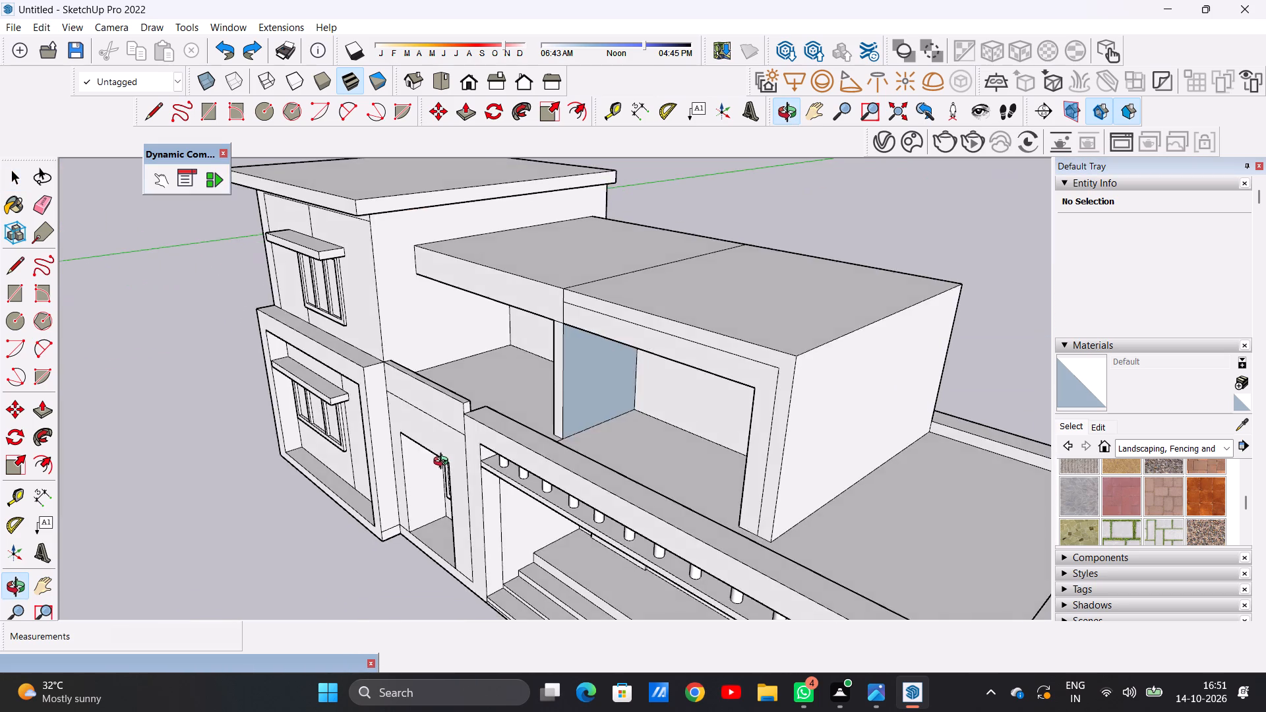
{"action": "middle_click_drag", "start_coordinate": [444, 463], "coordinate": [708, 466]}
{"action": "scroll", "coordinate": [544, 387], "scroll_direction": "down", "scroll_amount": 10}
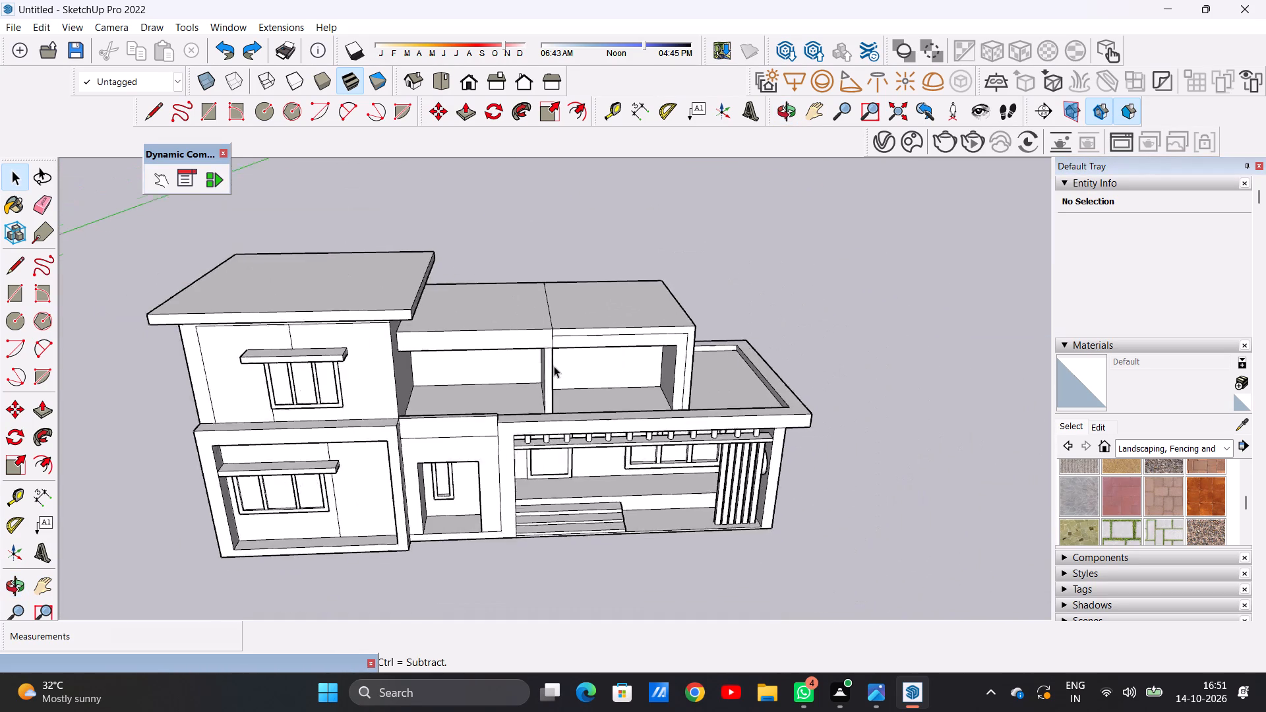
{"action": "scroll", "coordinate": [554, 366], "scroll_direction": "down", "scroll_amount": 3}
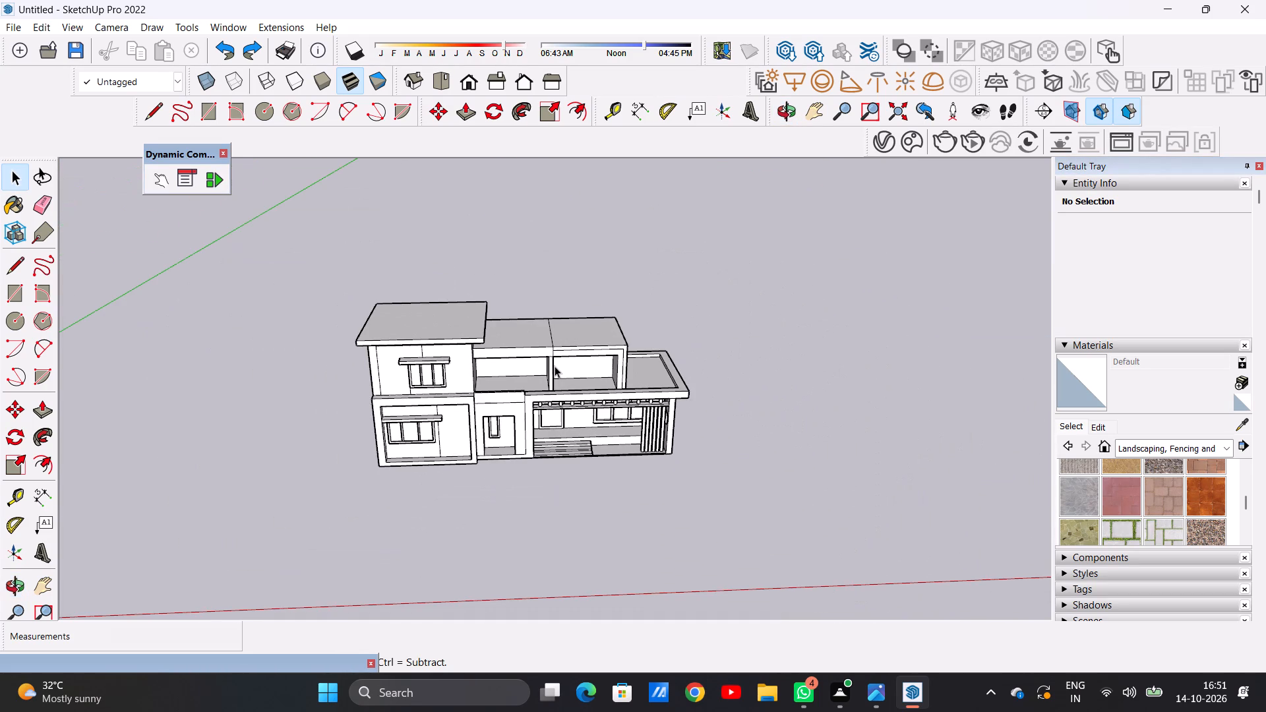
{"action": "scroll", "coordinate": [553, 349], "scroll_direction": "down", "scroll_amount": 5}
{"action": "scroll", "coordinate": [571, 368], "scroll_direction": "up", "scroll_amount": 15}
{"action": "middle_click_drag", "start_coordinate": [562, 422], "coordinate": [538, 311]}
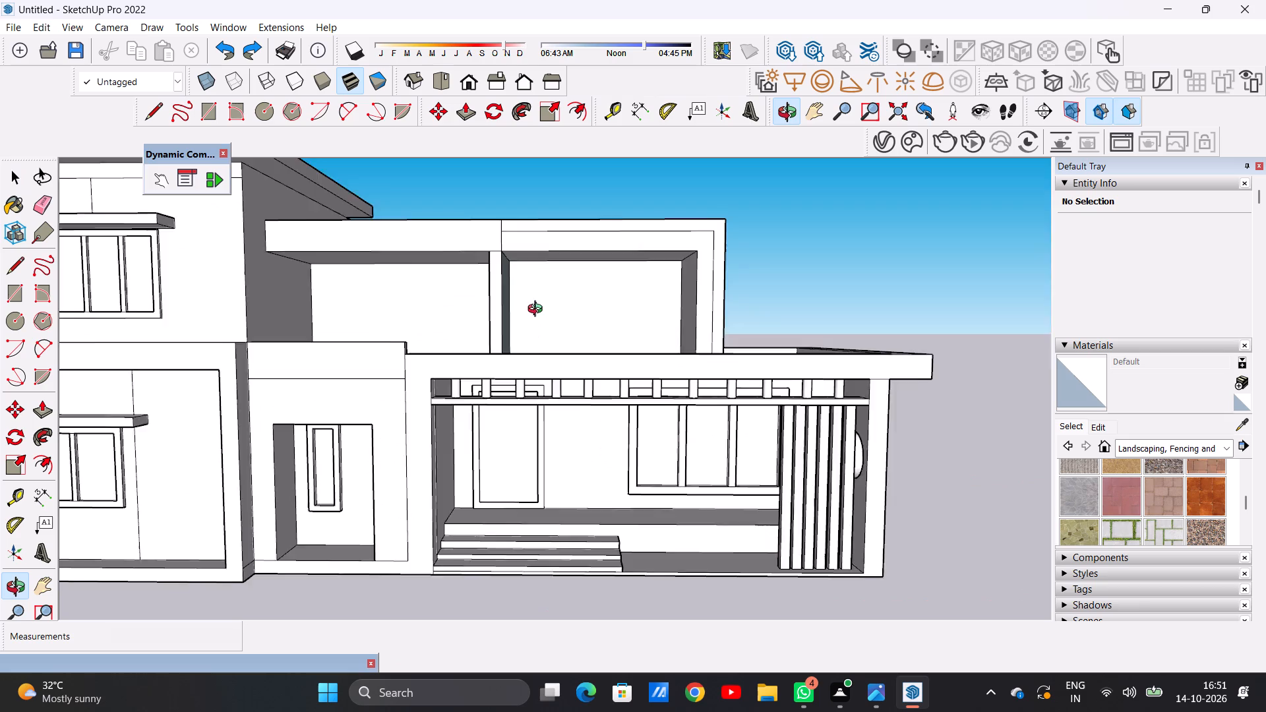
{"action": "middle_click_drag", "start_coordinate": [538, 311], "coordinate": [502, 351]}
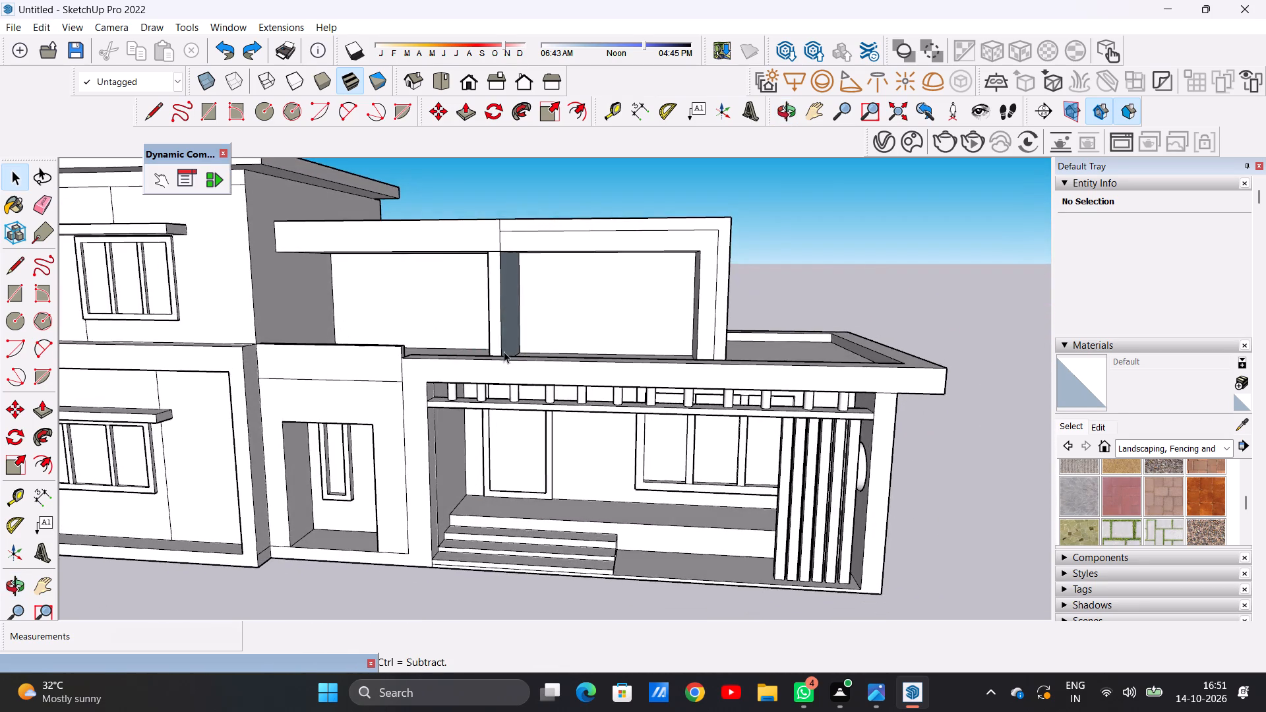
{"action": "scroll", "coordinate": [504, 350], "scroll_direction": "down", "scroll_amount": 6}
{"action": "scroll", "coordinate": [449, 407], "scroll_direction": "up", "scroll_amount": 7}
{"action": "middle_click_drag", "start_coordinate": [386, 436], "coordinate": [396, 388]}
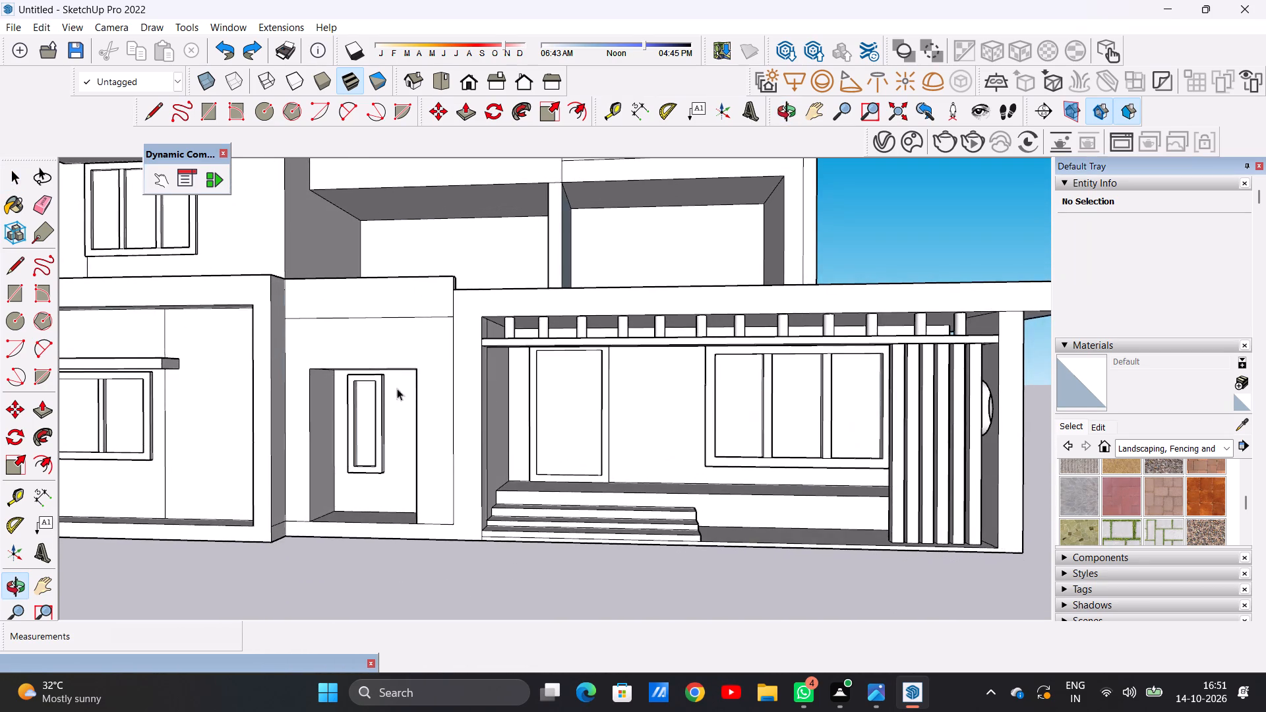
{"action": "scroll", "coordinate": [472, 421], "scroll_direction": "down", "scroll_amount": 11}
{"action": "scroll", "coordinate": [510, 314], "scroll_direction": "up", "scroll_amount": 9}
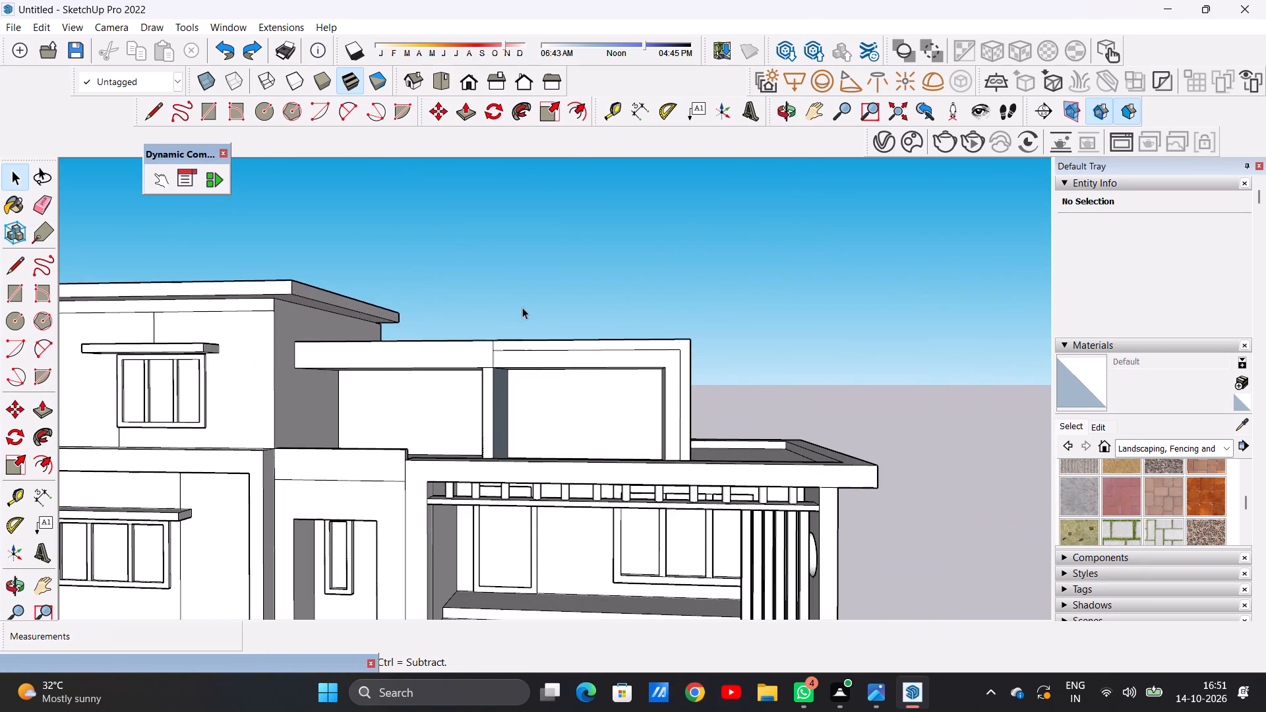
{"action": "middle_click_drag", "start_coordinate": [642, 335], "coordinate": [533, 425]}
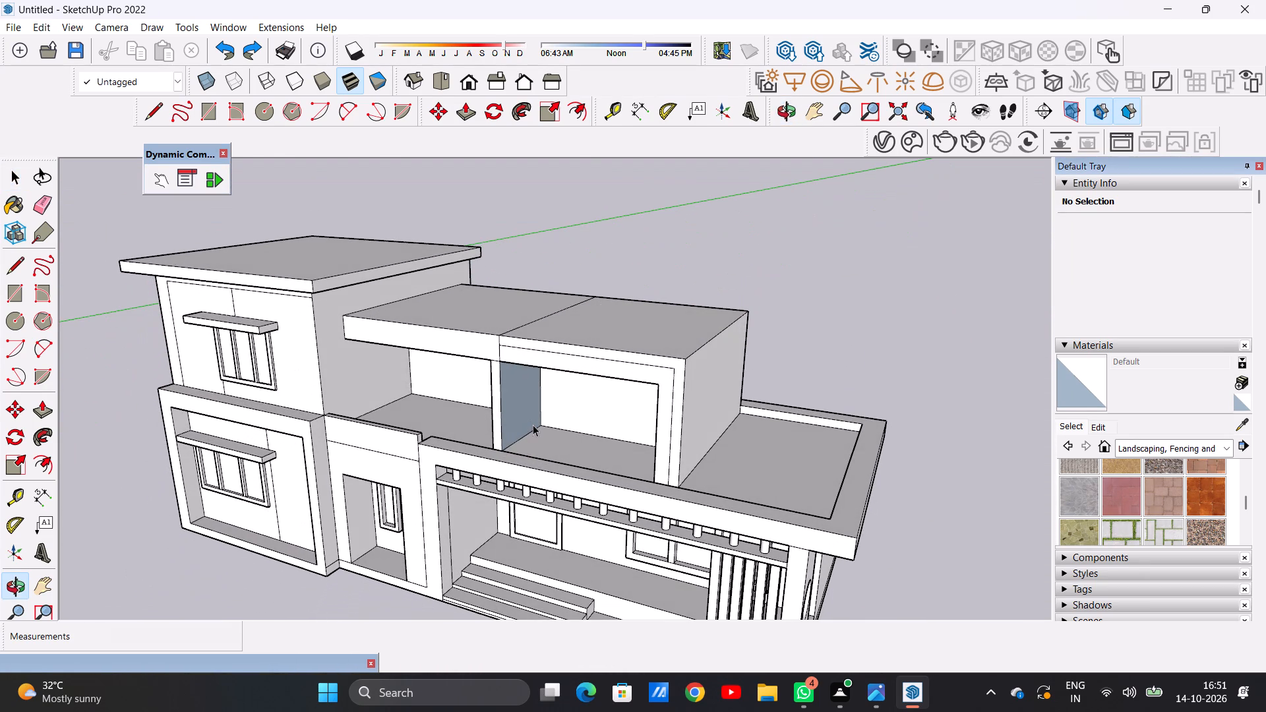
{"action": "scroll", "coordinate": [533, 425], "scroll_direction": "down", "scroll_amount": 3}
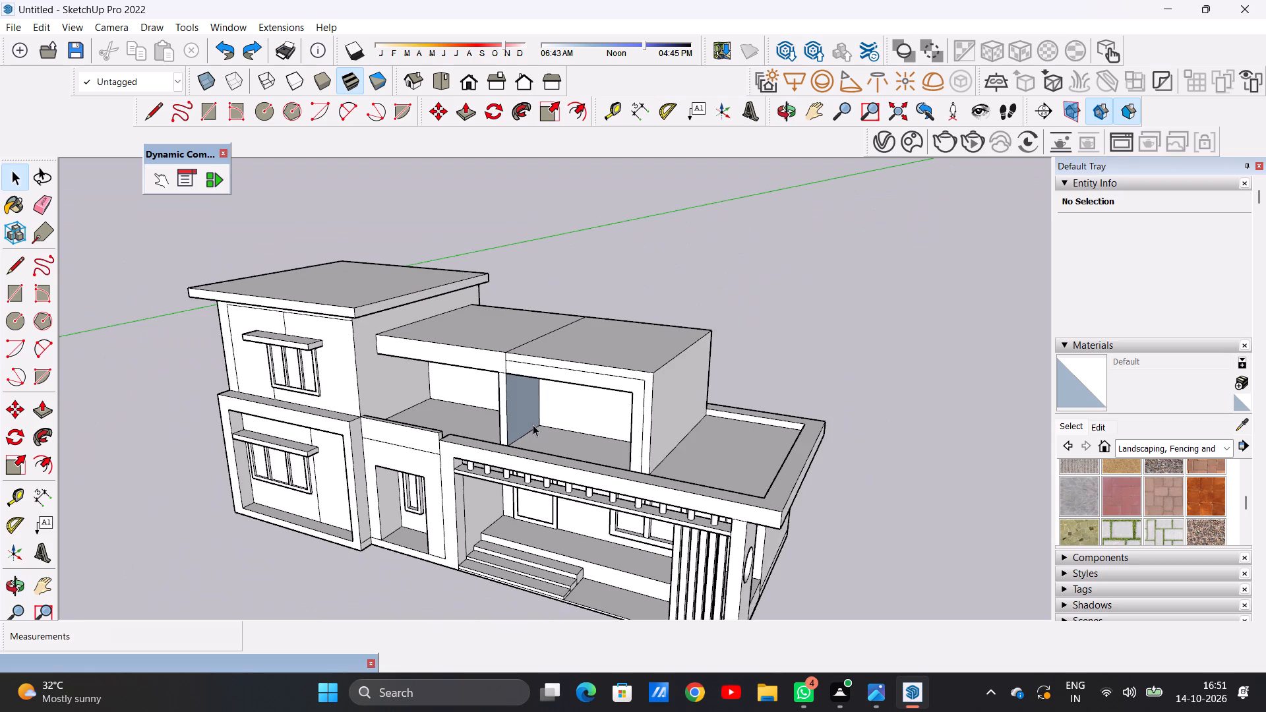
{"action": "middle_click_drag", "start_coordinate": [502, 450], "coordinate": [599, 382]}
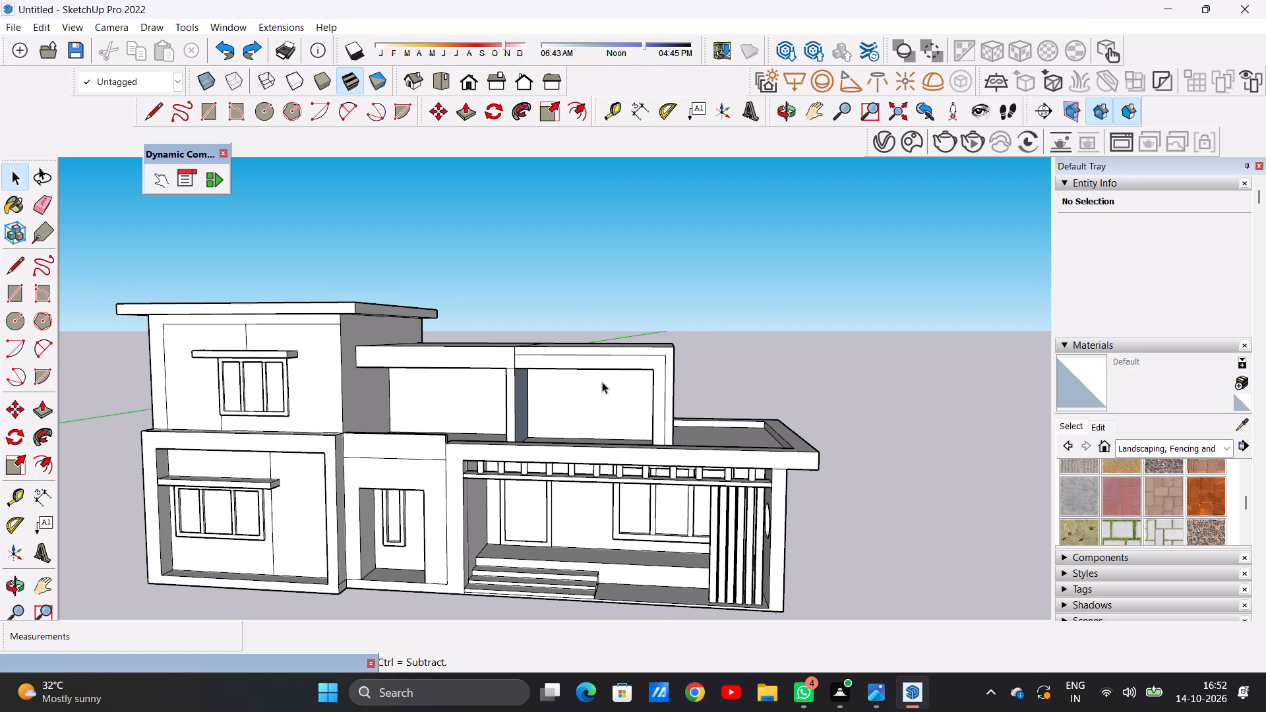
Draw a line about 1' 3 5/16" long across the inner face of the entrance-bay parapet, near its end beside the porch roof.
{"action": "middle_click_drag", "start_coordinate": [607, 376], "coordinate": [413, 469]}
{"action": "scroll", "coordinate": [443, 430], "scroll_direction": "up", "scroll_amount": 9}
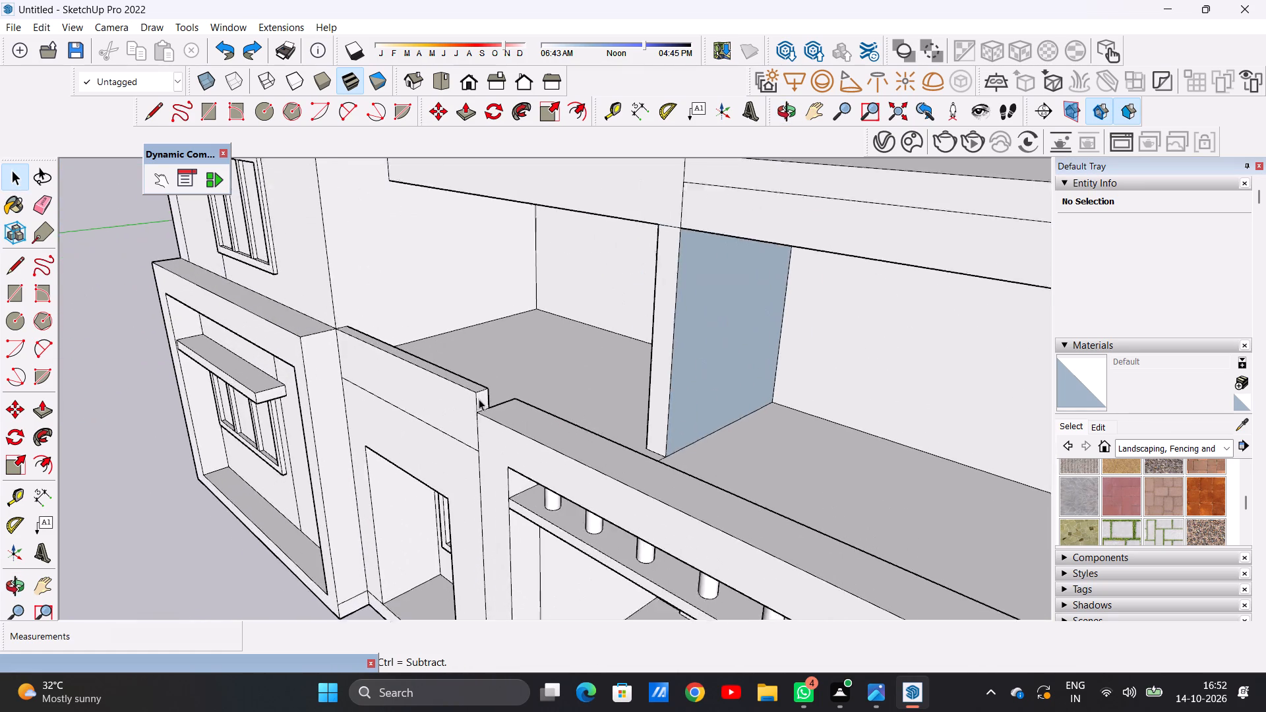
{"action": "scroll", "coordinate": [479, 399], "scroll_direction": "up", "scroll_amount": 2}
{"action": "middle_click_drag", "start_coordinate": [518, 384], "coordinate": [344, 469]}
{"action": "scroll", "coordinate": [375, 437], "scroll_direction": "up", "scroll_amount": 4}
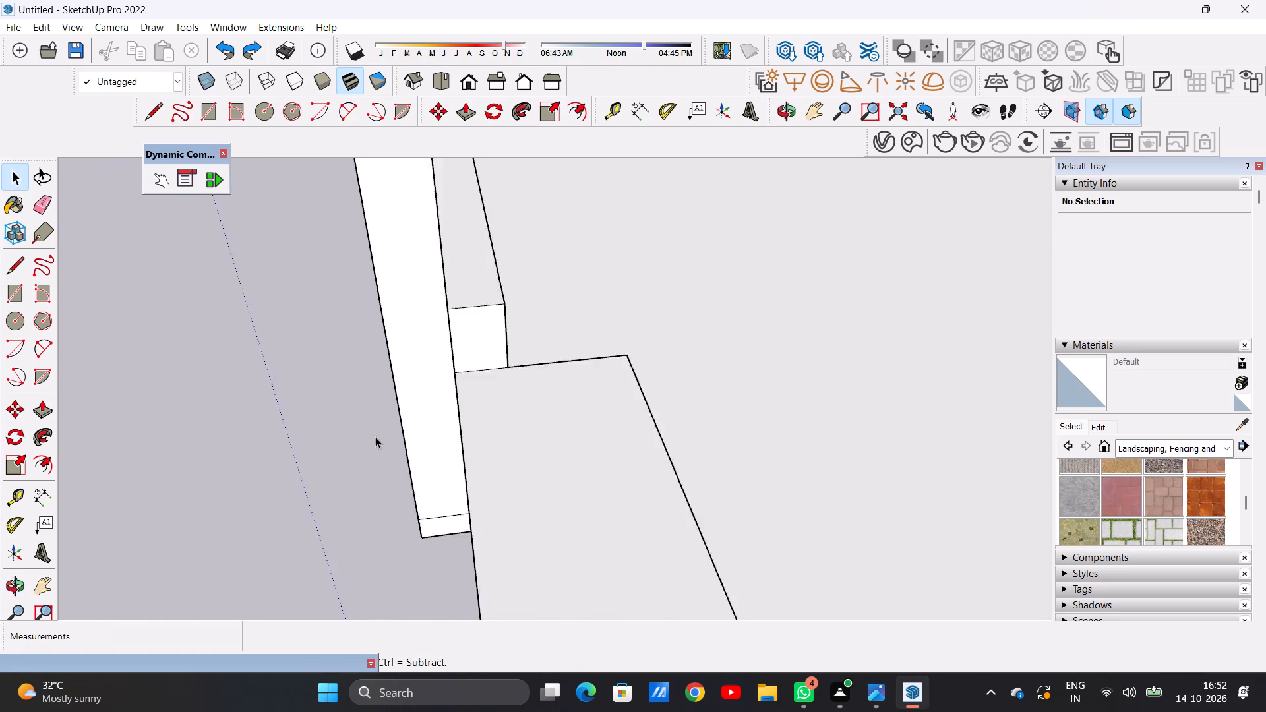
{"action": "scroll", "coordinate": [375, 436], "scroll_direction": "up", "scroll_amount": 2}
{"action": "middle_click_drag", "start_coordinate": [375, 436], "coordinate": [596, 436]}
{"action": "scroll", "coordinate": [628, 436], "scroll_direction": "down", "scroll_amount": 13}
{"action": "scroll", "coordinate": [585, 371], "scroll_direction": "down", "scroll_amount": 5}
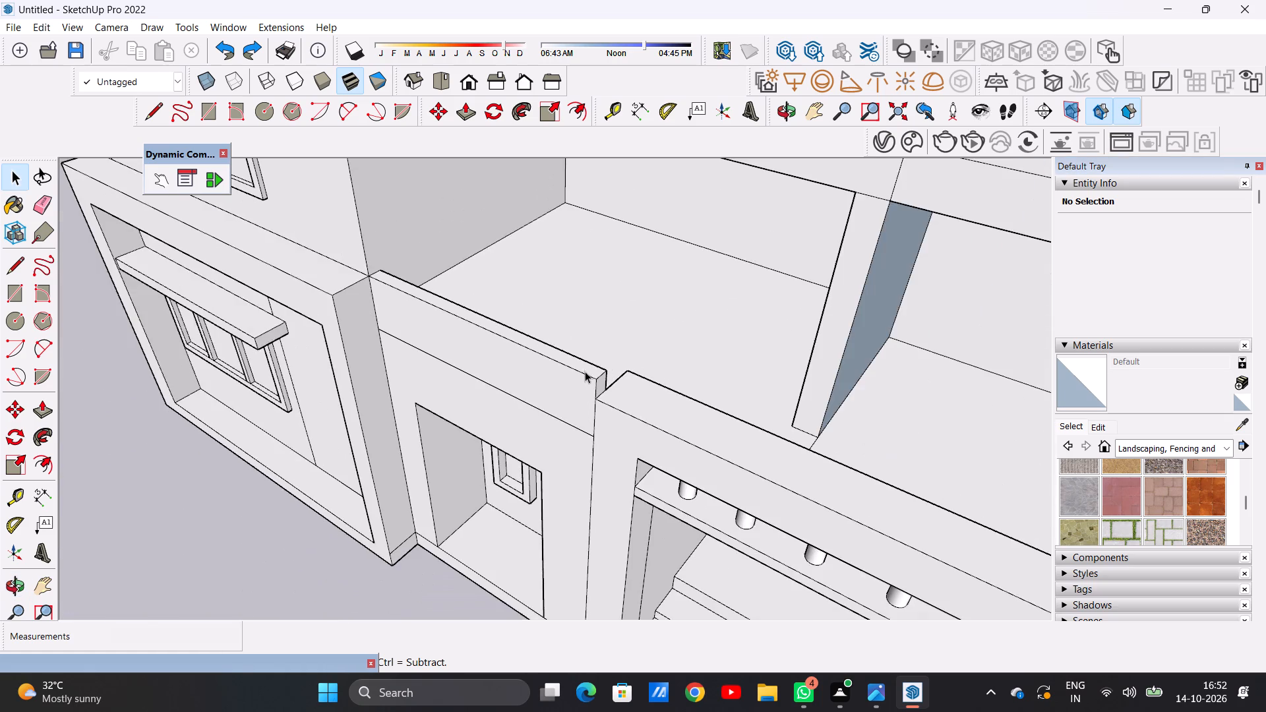
{"action": "middle_click_drag", "start_coordinate": [556, 330], "coordinate": [349, 467]}
{"action": "scroll", "coordinate": [483, 449], "scroll_direction": "up", "scroll_amount": 5}
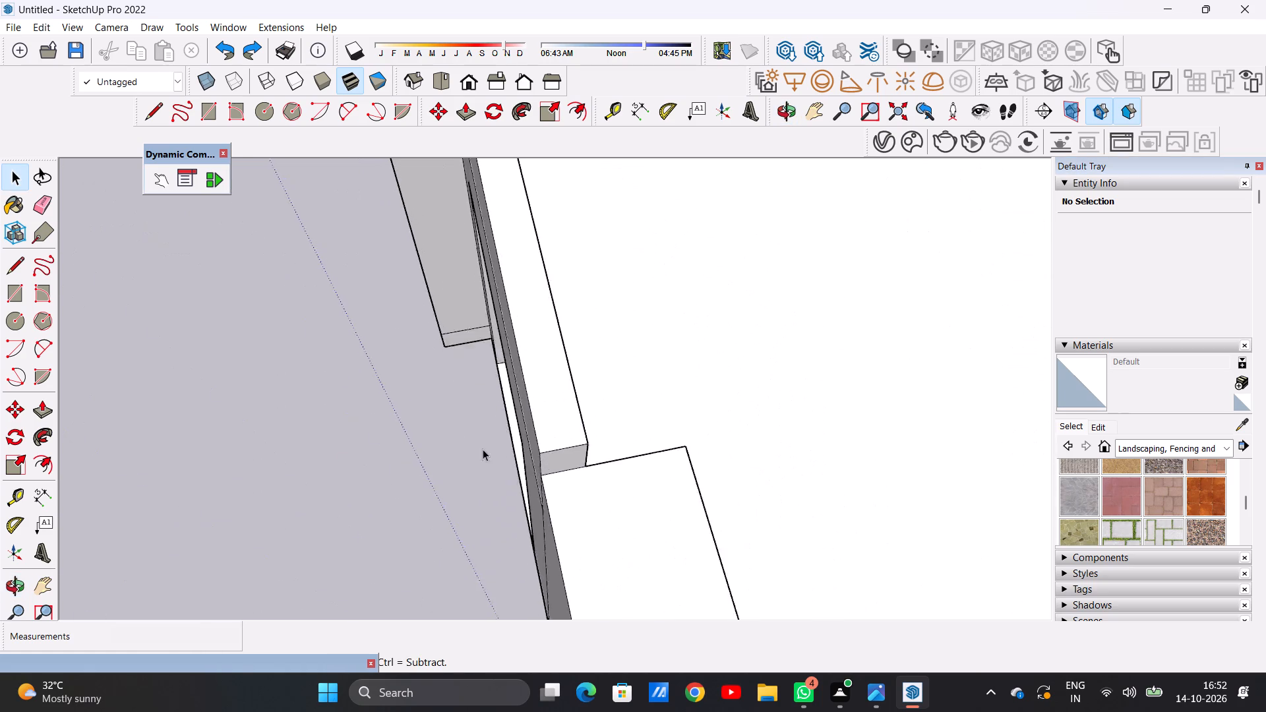
{"action": "scroll", "coordinate": [483, 449], "scroll_direction": "up", "scroll_amount": 2}
{"action": "scroll", "coordinate": [544, 424], "scroll_direction": "down", "scroll_amount": 5}
{"action": "middle_click_drag", "start_coordinate": [733, 432], "coordinate": [514, 430]}
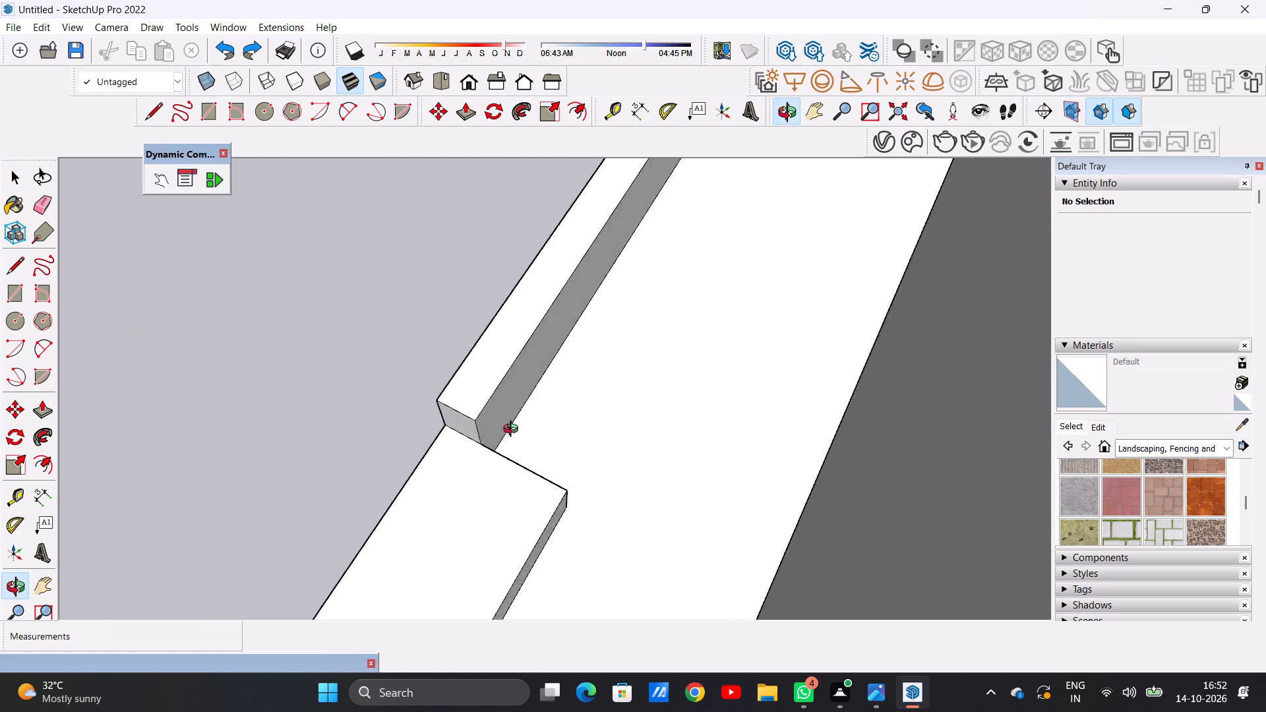
{"action": "middle_click_drag", "start_coordinate": [514, 430], "coordinate": [533, 442]}
{"action": "scroll", "coordinate": [567, 445], "scroll_direction": "up", "scroll_amount": 5}
{"action": "middle_click_drag", "start_coordinate": [657, 463], "coordinate": [615, 461]}
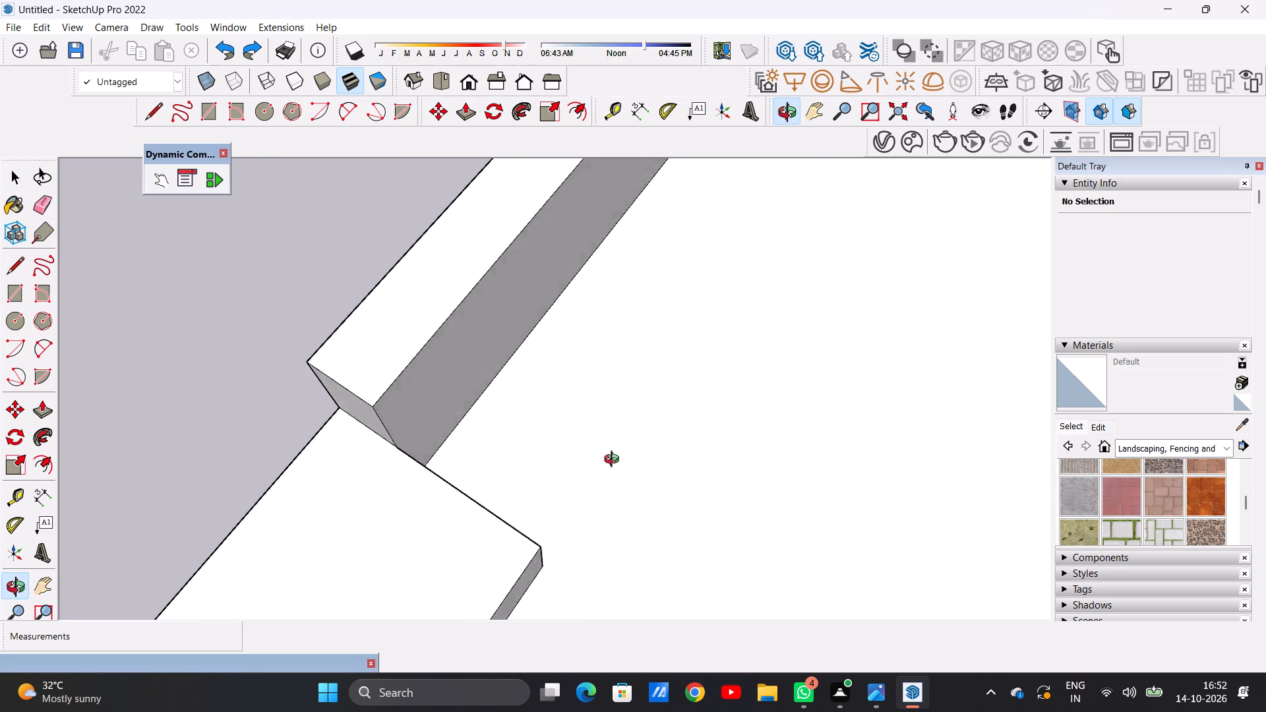
{"action": "middle_click_drag", "start_coordinate": [615, 461], "coordinate": [338, 438]}
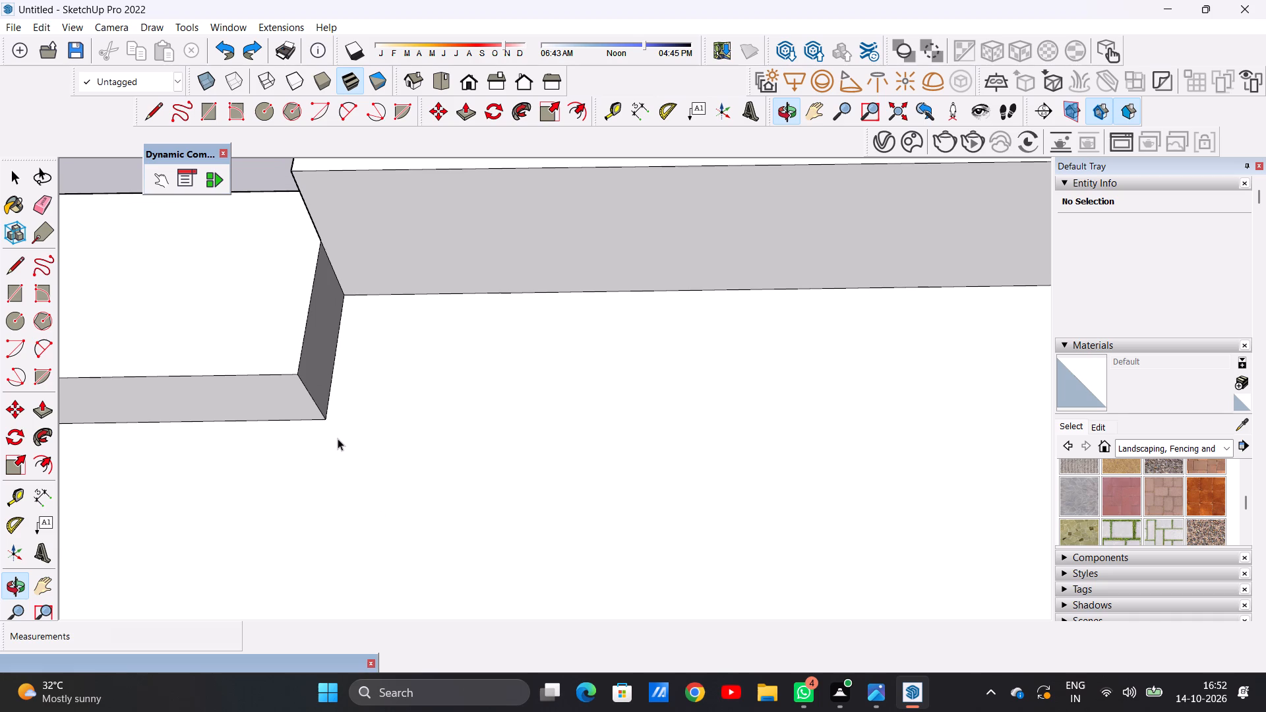
{"action": "scroll", "coordinate": [376, 441], "scroll_direction": "down", "scroll_amount": 1}
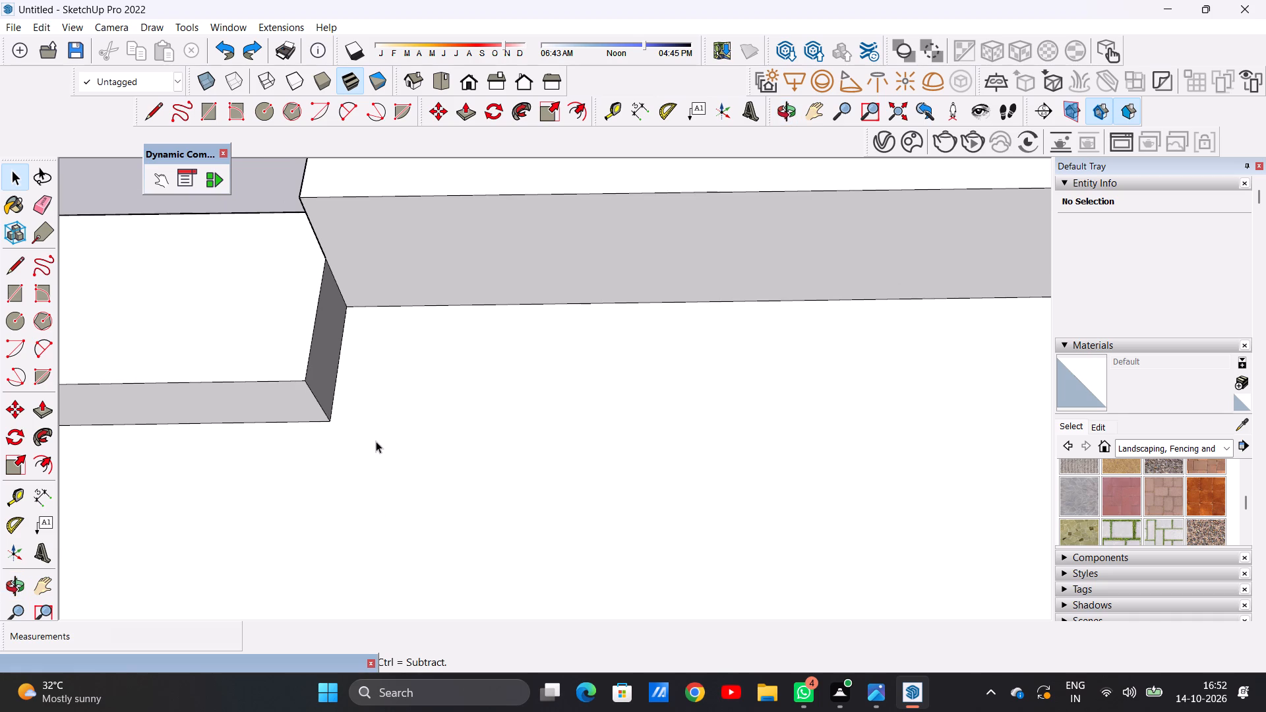
{"action": "scroll", "coordinate": [376, 441], "scroll_direction": "down", "scroll_amount": 1}
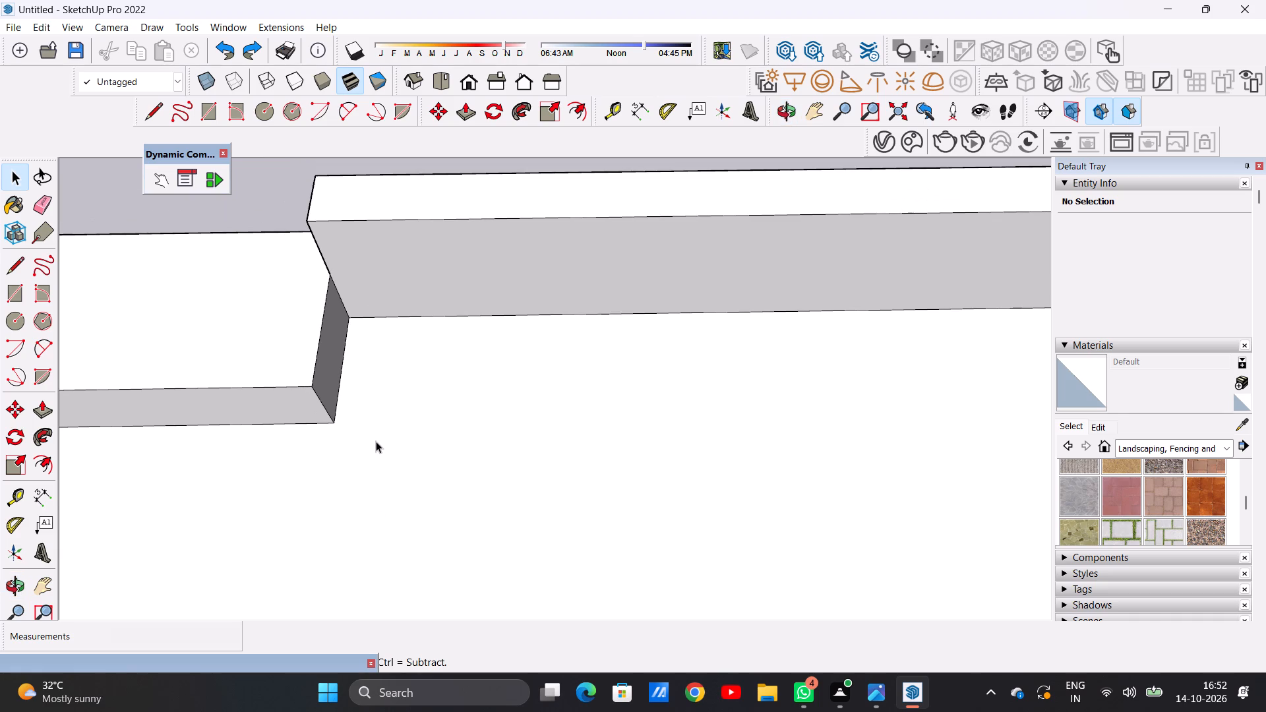
{"action": "key", "text": "l"}
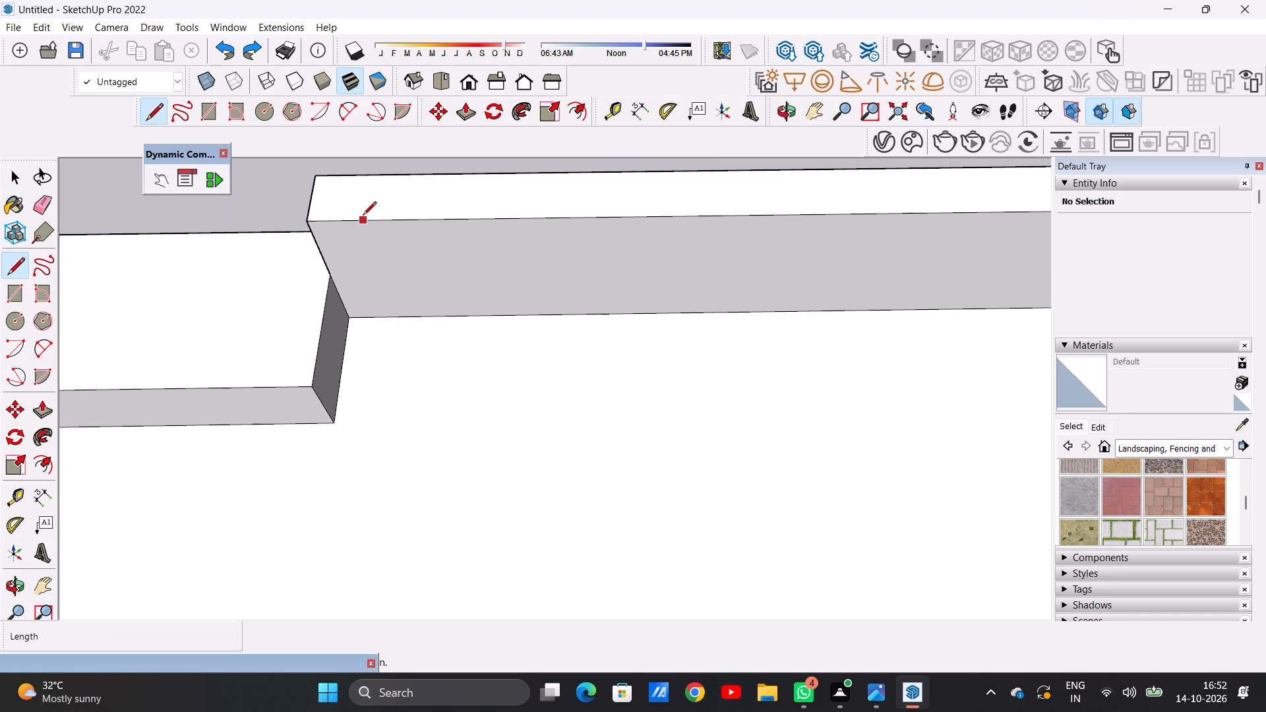
{"action": "left_click", "coordinate": [359, 222]}
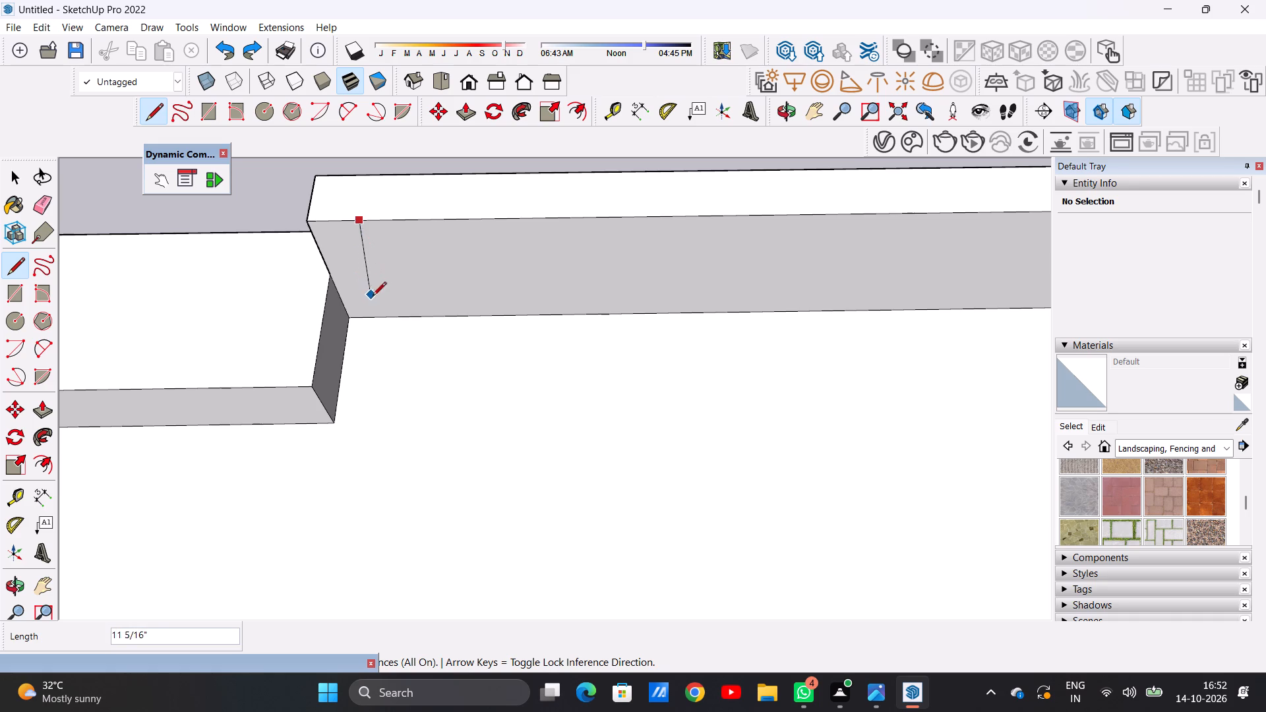
{"action": "left_click", "coordinate": [395, 316]}
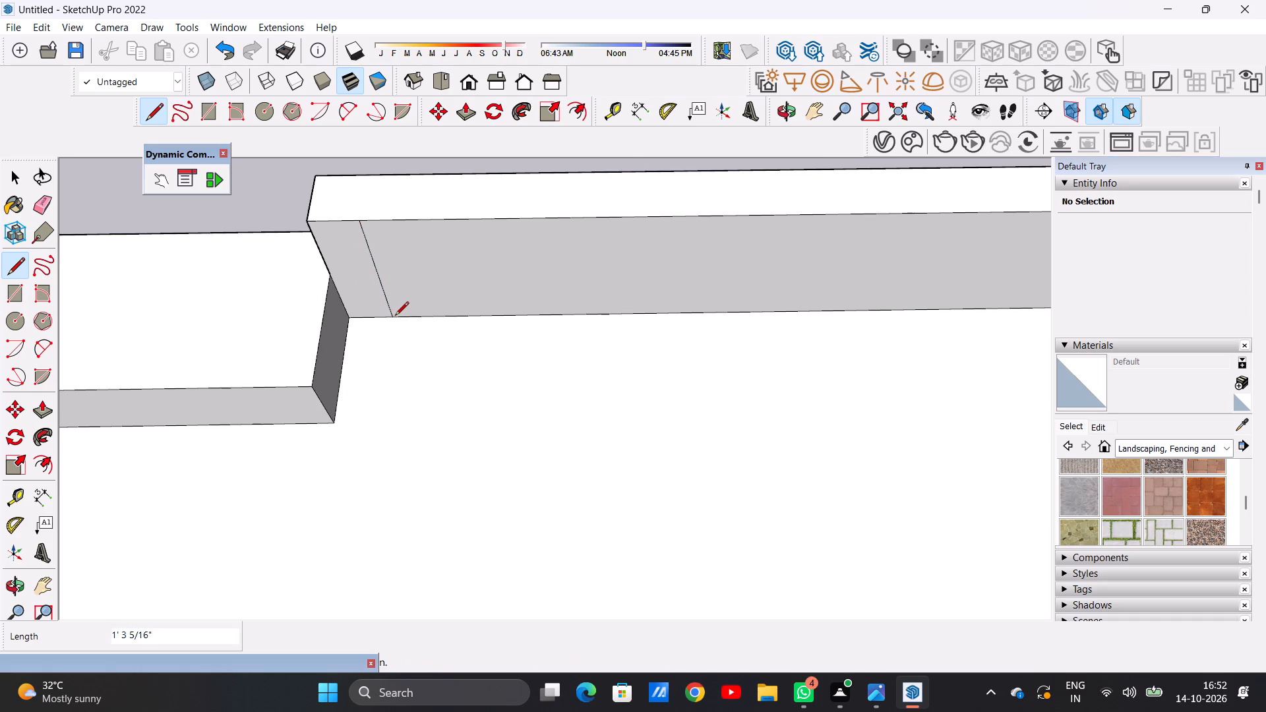
Push/Pull the narrow end strip of the parapet's inner face inward about 1' 5/8", flush with the adjoining roof edge's inner face.
{"action": "key", "text": "p"}
{"action": "left_click", "coordinate": [347, 259]}
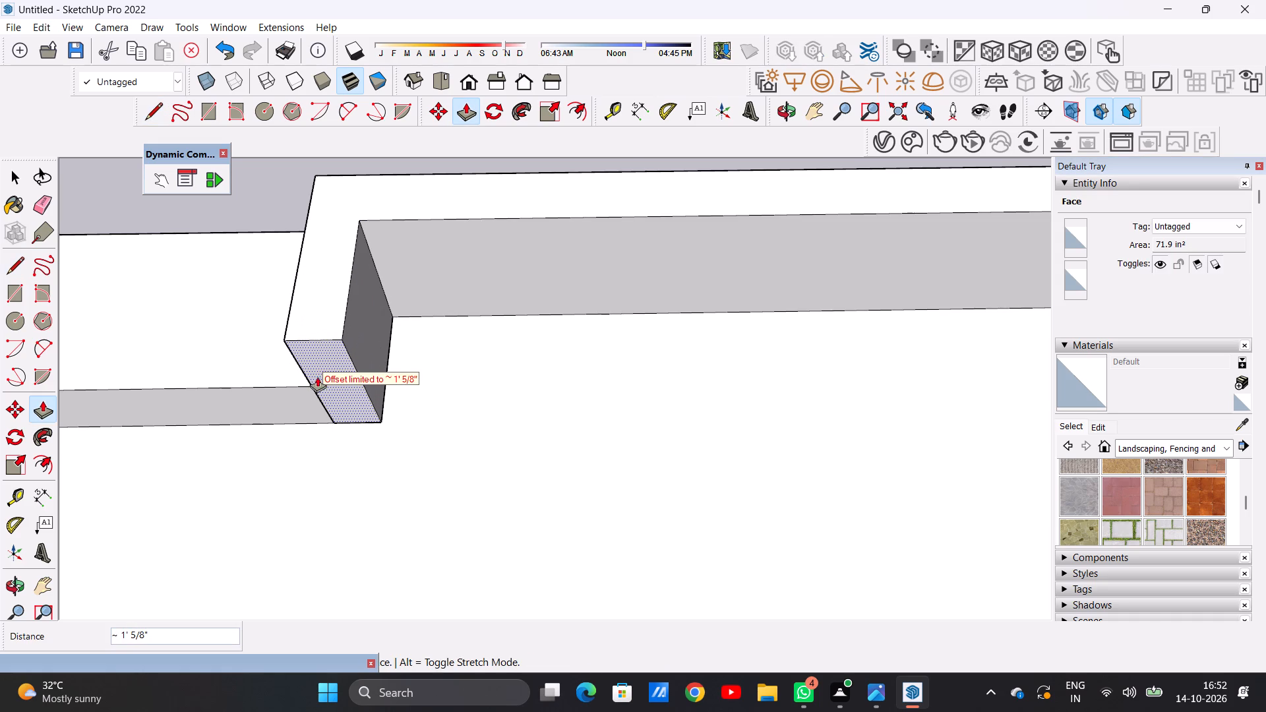
{"action": "left_click", "coordinate": [316, 385]}
{"action": "key", "text": "space"}
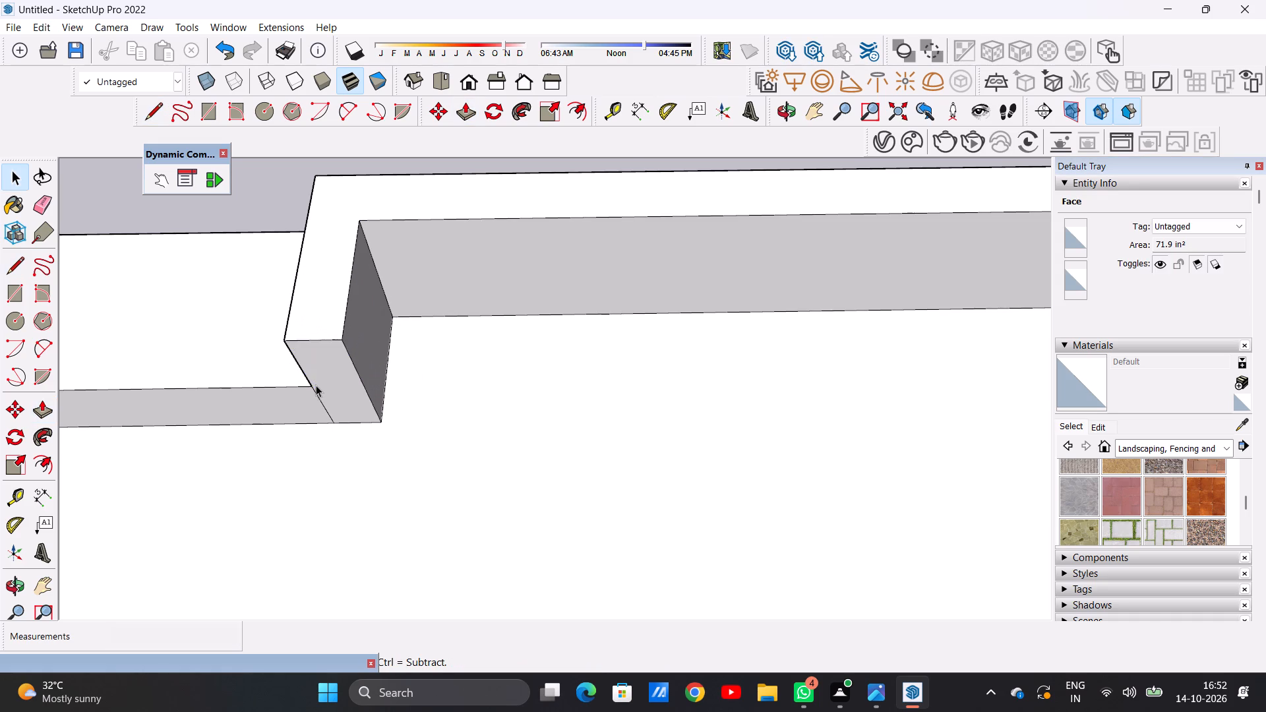
Examine the parapet return above the entrance bay and the recessed upper-storey openings from above and from the front.
{"action": "scroll", "coordinate": [324, 396], "scroll_direction": "down", "scroll_amount": 4}
{"action": "scroll", "coordinate": [387, 403], "scroll_direction": "down", "scroll_amount": 20}
{"action": "scroll", "coordinate": [387, 403], "scroll_direction": "down", "scroll_amount": 20}
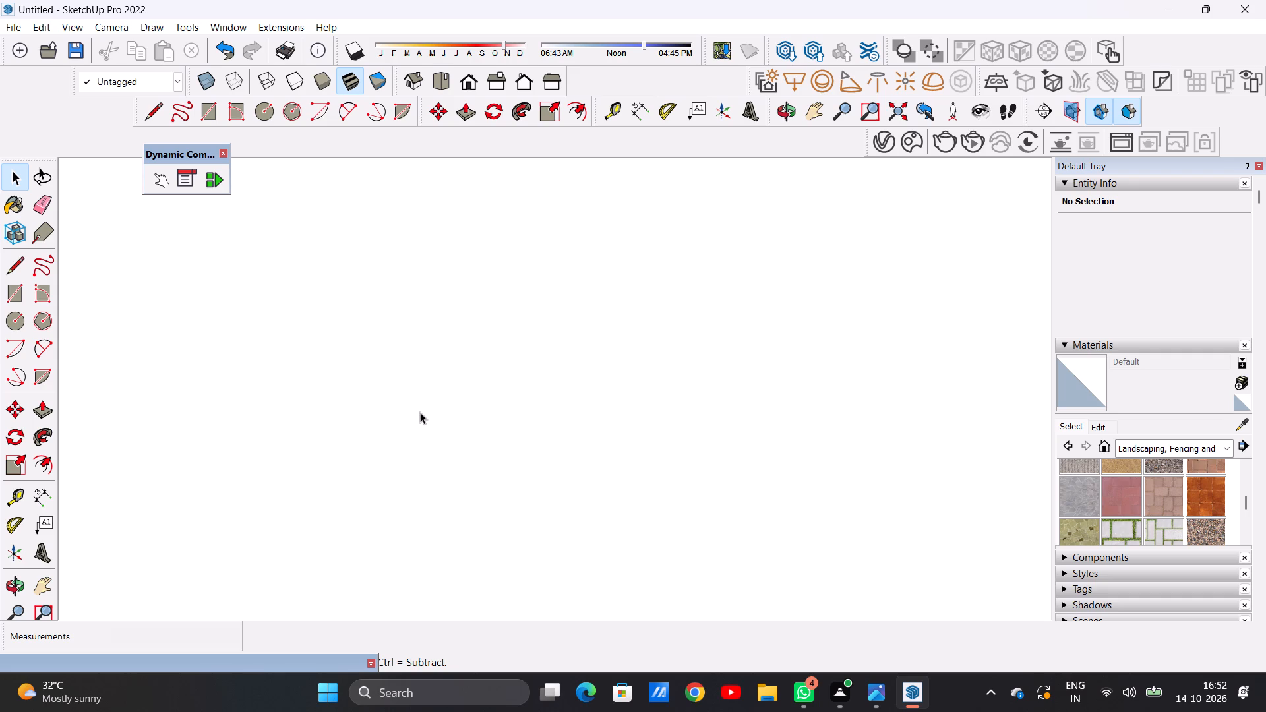
{"action": "scroll", "coordinate": [420, 412], "scroll_direction": "down", "scroll_amount": 20}
{"action": "scroll", "coordinate": [420, 412], "scroll_direction": "down", "scroll_amount": 20}
{"action": "scroll", "coordinate": [420, 412], "scroll_direction": "down", "scroll_amount": 16}
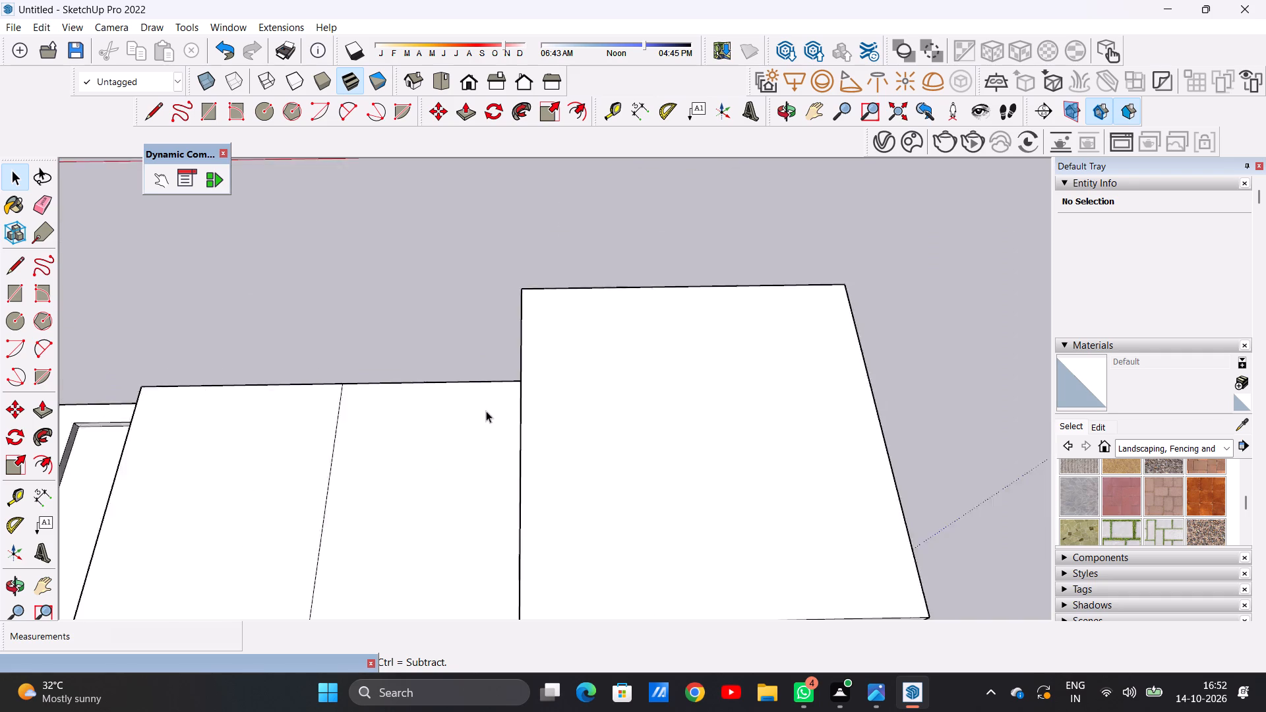
{"action": "scroll", "coordinate": [486, 411], "scroll_direction": "down", "scroll_amount": 17}
{"action": "scroll", "coordinate": [498, 409], "scroll_direction": "up", "scroll_amount": 6}
{"action": "middle_click_drag", "start_coordinate": [394, 415], "coordinate": [570, 398]}
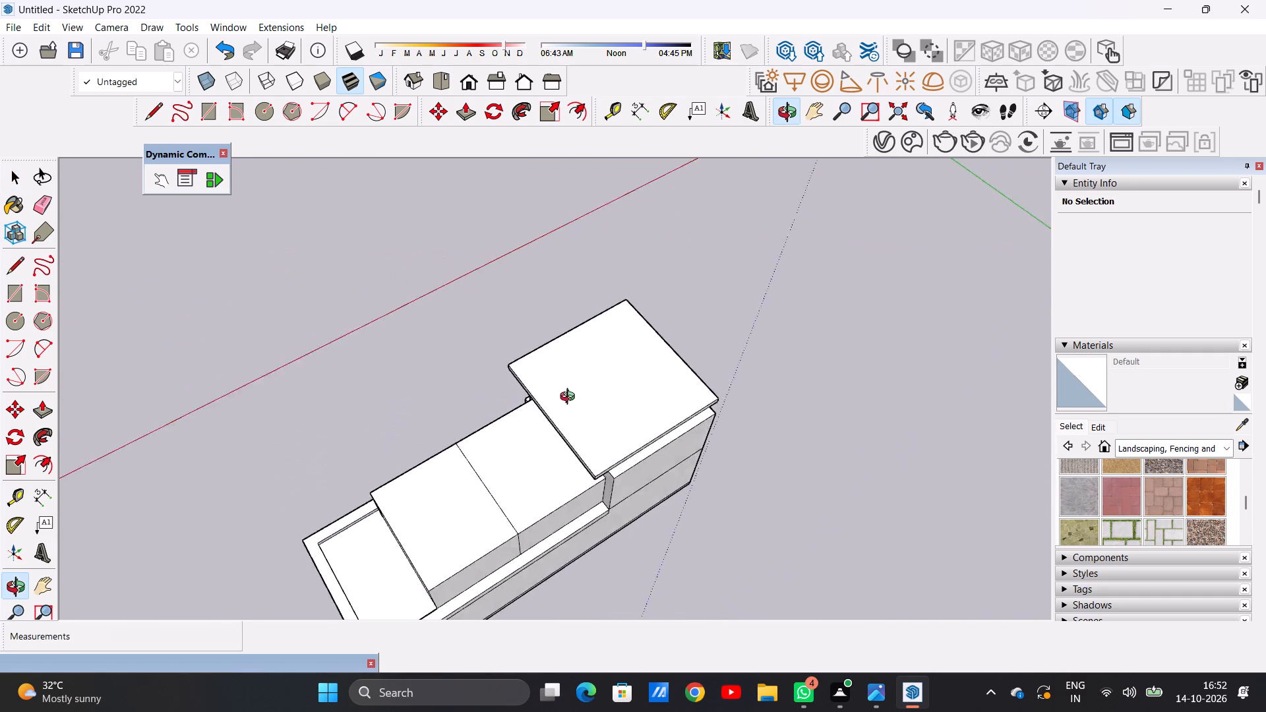
{"action": "middle_click_drag", "start_coordinate": [570, 398], "coordinate": [620, 386]}
{"action": "middle_click_drag", "start_coordinate": [560, 430], "coordinate": [866, 390]}
{"action": "scroll", "coordinate": [639, 427], "scroll_direction": "down", "scroll_amount": 3}
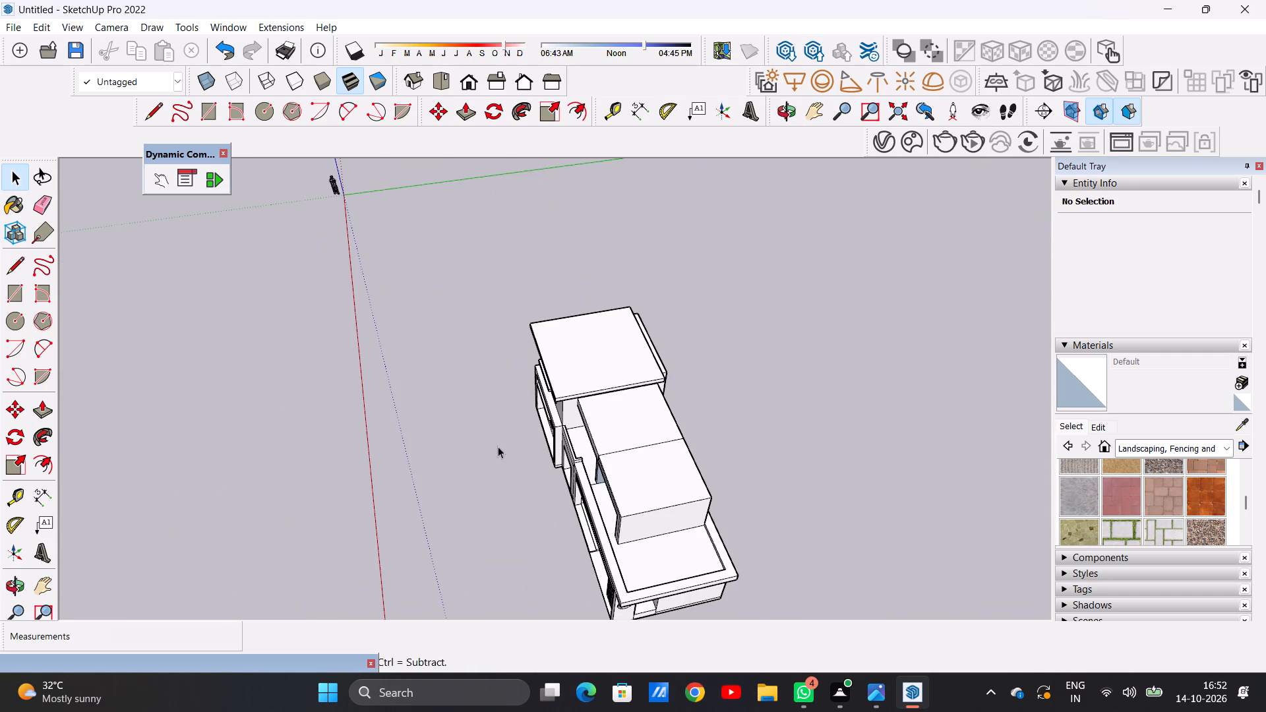
{"action": "middle_click_drag", "start_coordinate": [497, 447], "coordinate": [889, 370]}
{"action": "scroll", "coordinate": [595, 443], "scroll_direction": "up", "scroll_amount": 8}
{"action": "middle_click_drag", "start_coordinate": [615, 500], "coordinate": [582, 341]}
{"action": "scroll", "coordinate": [631, 359], "scroll_direction": "up", "scroll_amount": 6}
{"action": "middle_click_drag", "start_coordinate": [550, 373], "coordinate": [558, 542]}
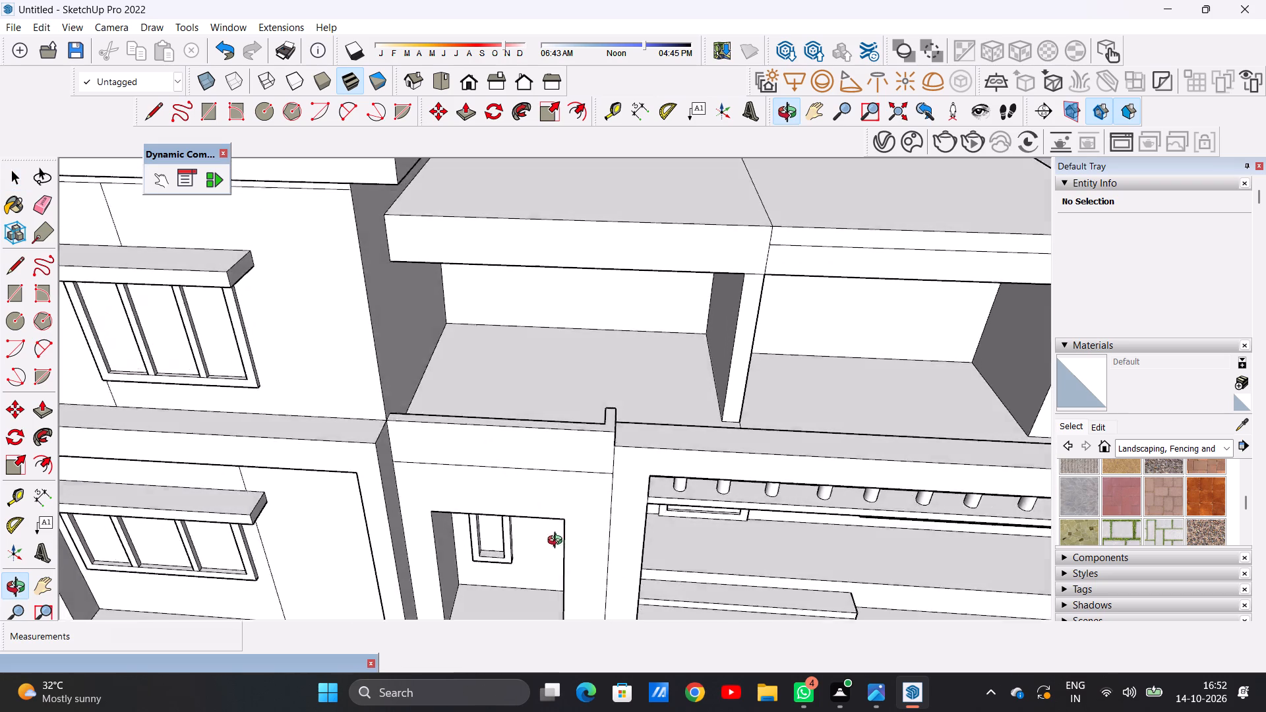
{"action": "middle_click_drag", "start_coordinate": [558, 542], "coordinate": [582, 402]}
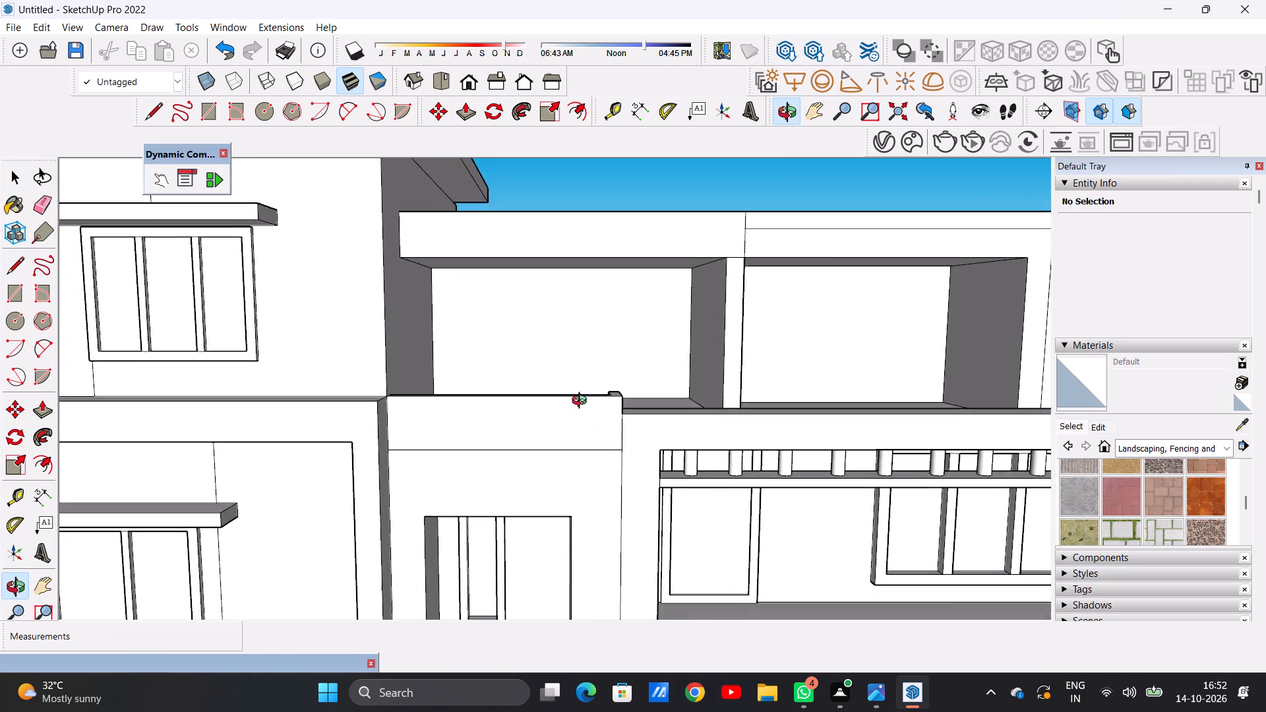
{"action": "middle_click_drag", "start_coordinate": [582, 402], "coordinate": [581, 399]}
{"action": "scroll", "coordinate": [605, 417], "scroll_direction": "up", "scroll_amount": 8}
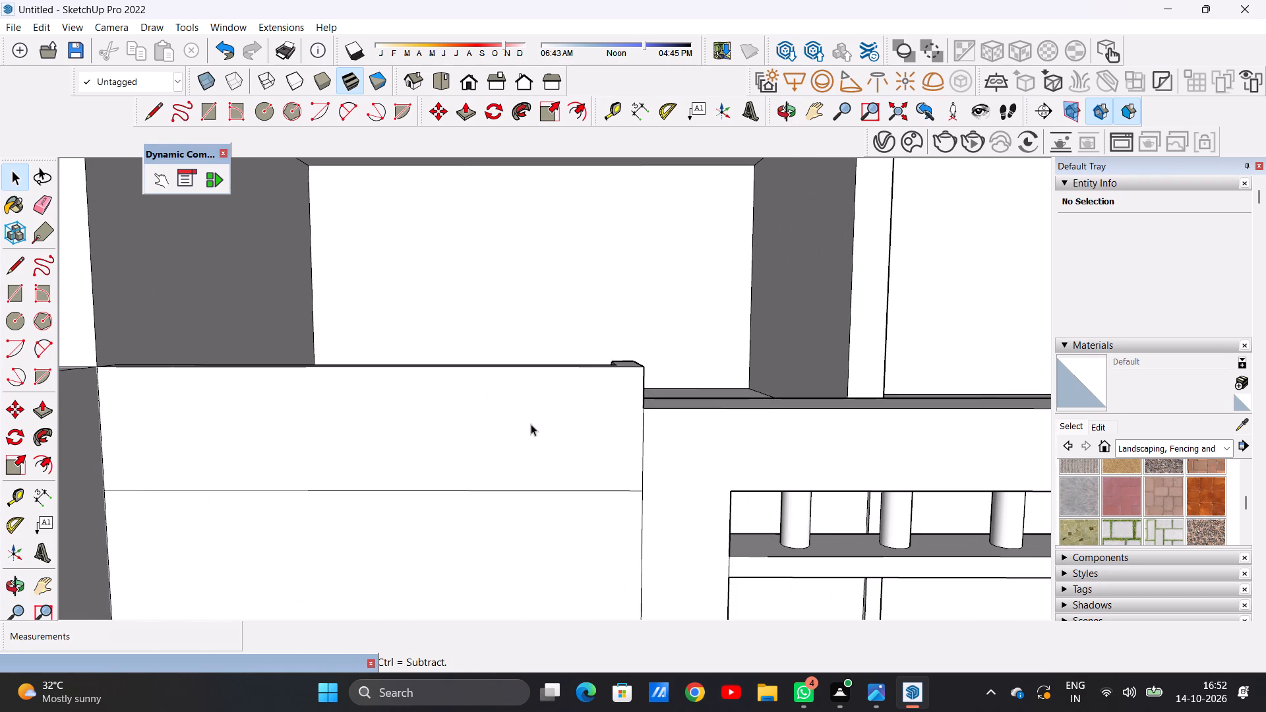
{"action": "scroll", "coordinate": [529, 423], "scroll_direction": "down", "scroll_amount": 6}
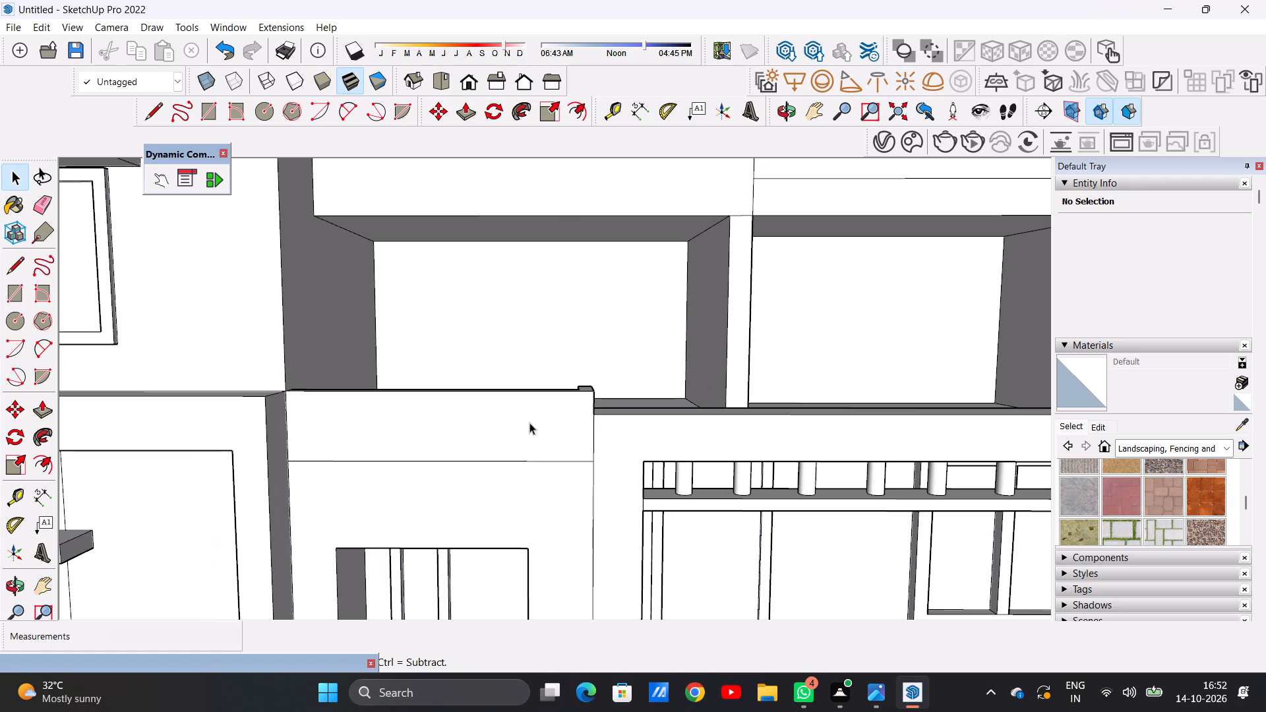
Examine the whole villa from the front, from below, around the outer end and from the back.
{"action": "scroll", "coordinate": [529, 423], "scroll_direction": "down", "scroll_amount": 18}
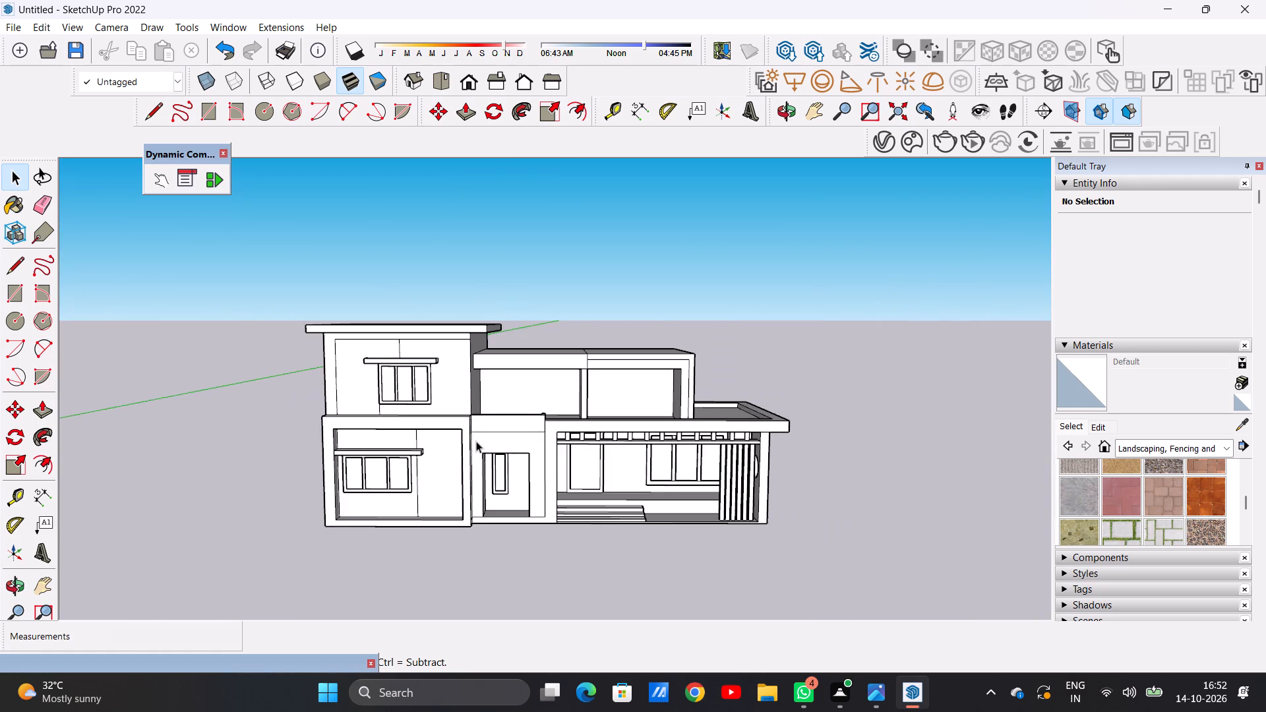
{"action": "scroll", "coordinate": [476, 442], "scroll_direction": "down", "scroll_amount": 1}
{"action": "scroll", "coordinate": [474, 446], "scroll_direction": "up", "scroll_amount": 5}
{"action": "middle_click_drag", "start_coordinate": [449, 477], "coordinate": [440, 452]}
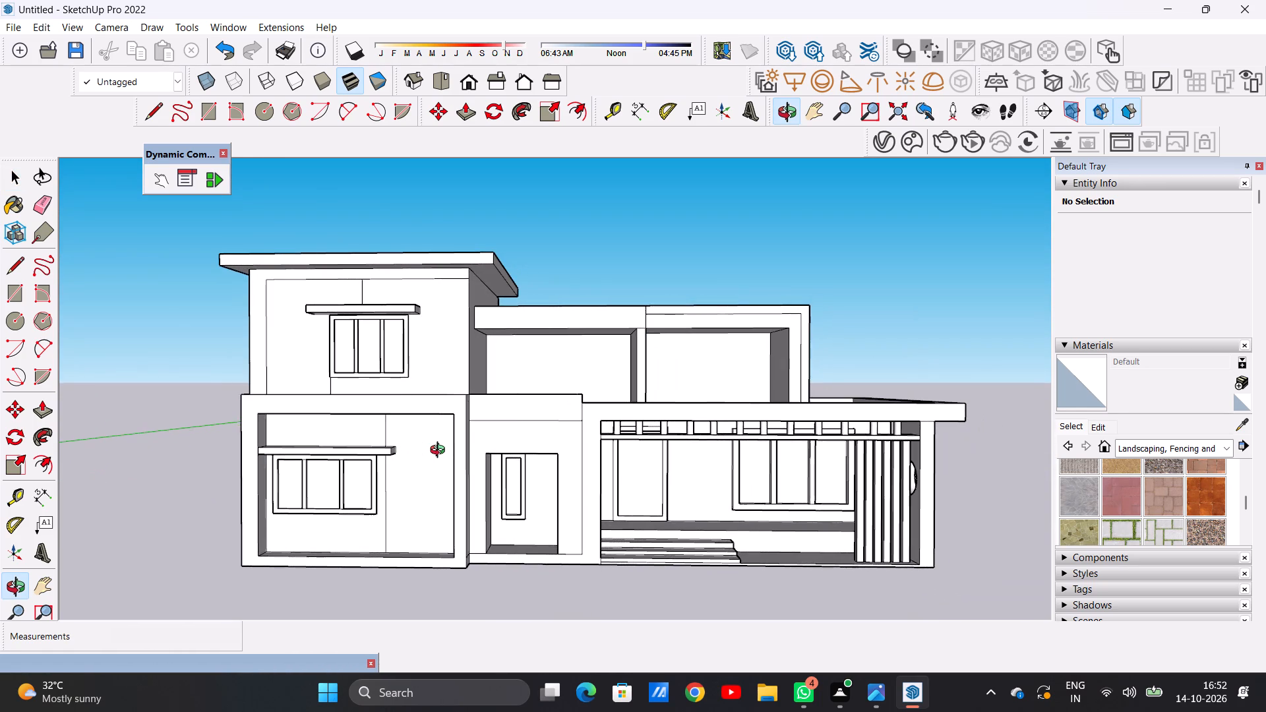
{"action": "middle_click_drag", "start_coordinate": [440, 452], "coordinate": [433, 456]}
{"action": "scroll", "coordinate": [433, 460], "scroll_direction": "down", "scroll_amount": 2}
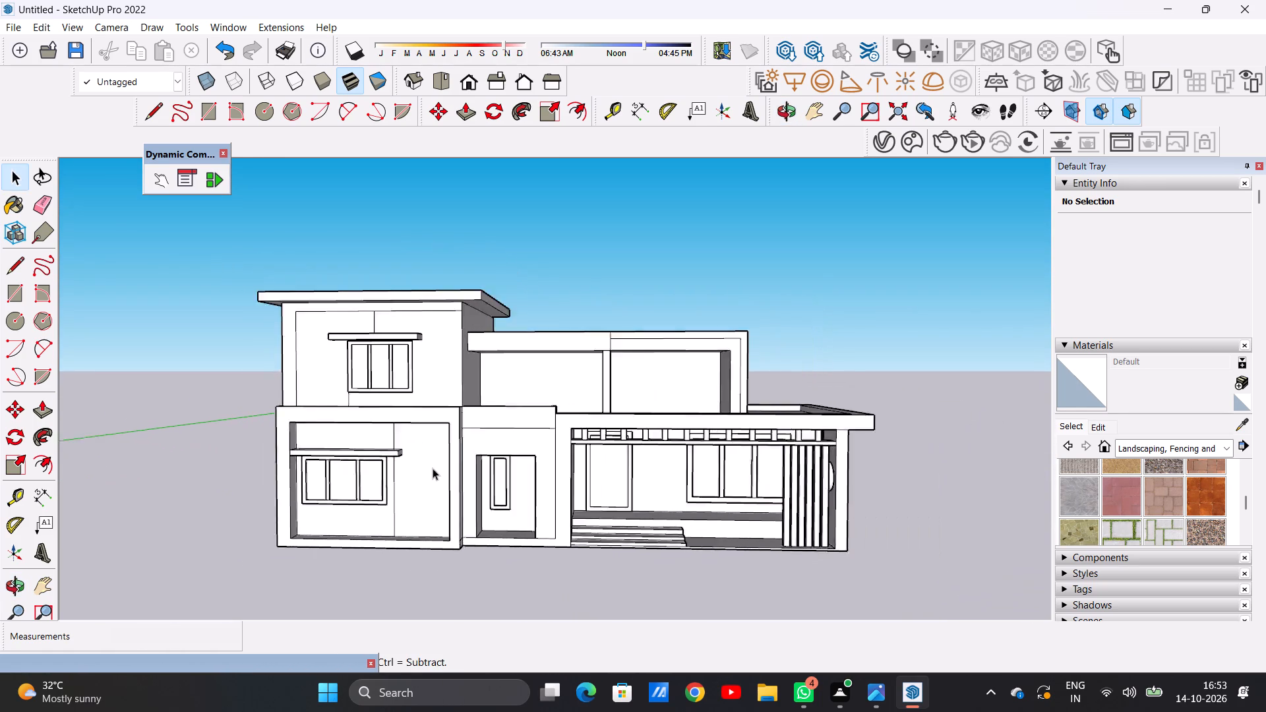
{"action": "scroll", "coordinate": [433, 468], "scroll_direction": "down", "scroll_amount": 3}
{"action": "scroll", "coordinate": [625, 477], "scroll_direction": "up", "scroll_amount": 8}
{"action": "middle_click_drag", "start_coordinate": [637, 515], "coordinate": [632, 370]}
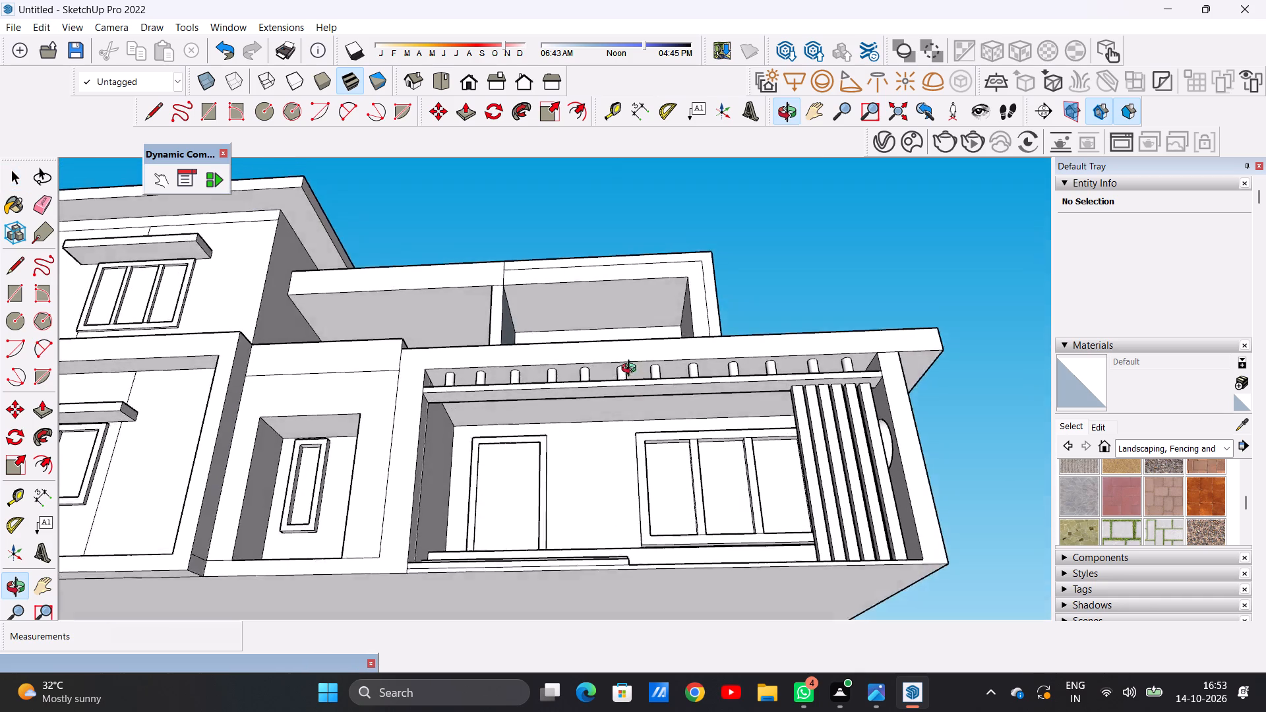
{"action": "middle_click_drag", "start_coordinate": [632, 370], "coordinate": [340, 484]}
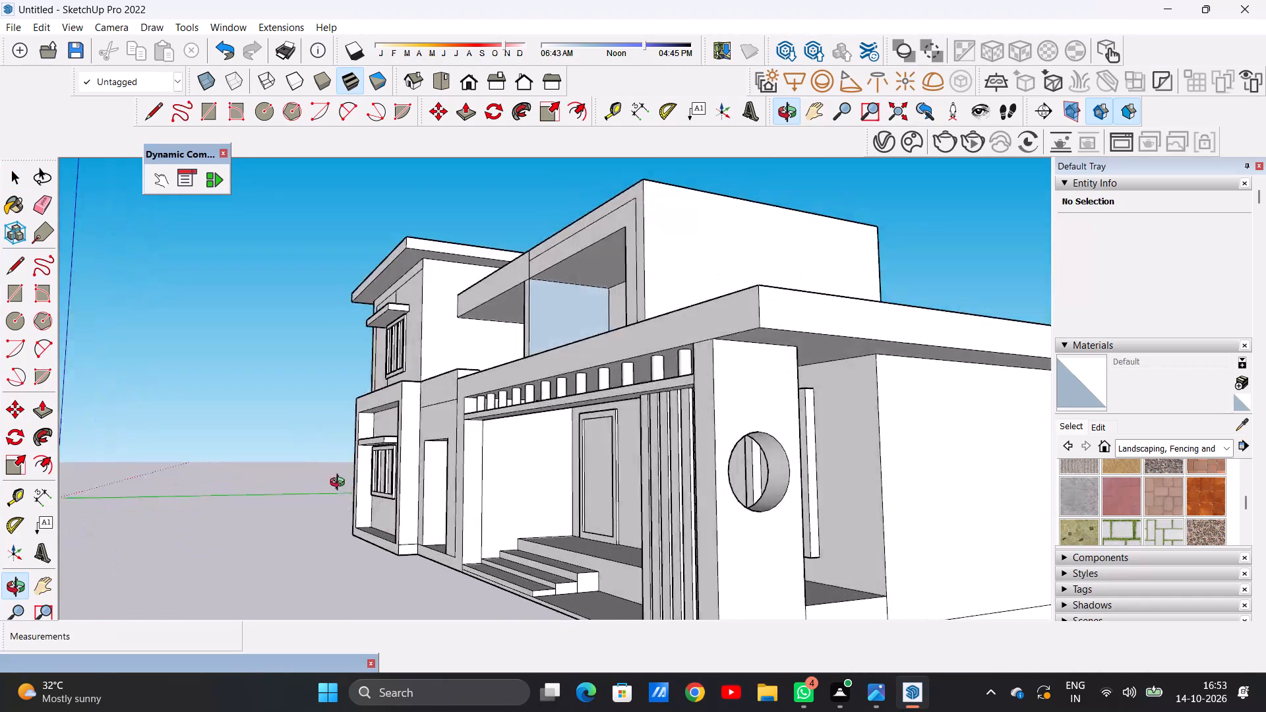
{"action": "middle_click_drag", "start_coordinate": [340, 484], "coordinate": [366, 539]}
{"action": "scroll", "coordinate": [478, 415], "scroll_direction": "down", "scroll_amount": 8}
{"action": "scroll", "coordinate": [620, 474], "scroll_direction": "up", "scroll_amount": 3}
{"action": "middle_click_drag", "start_coordinate": [618, 475], "coordinate": [235, 491]}
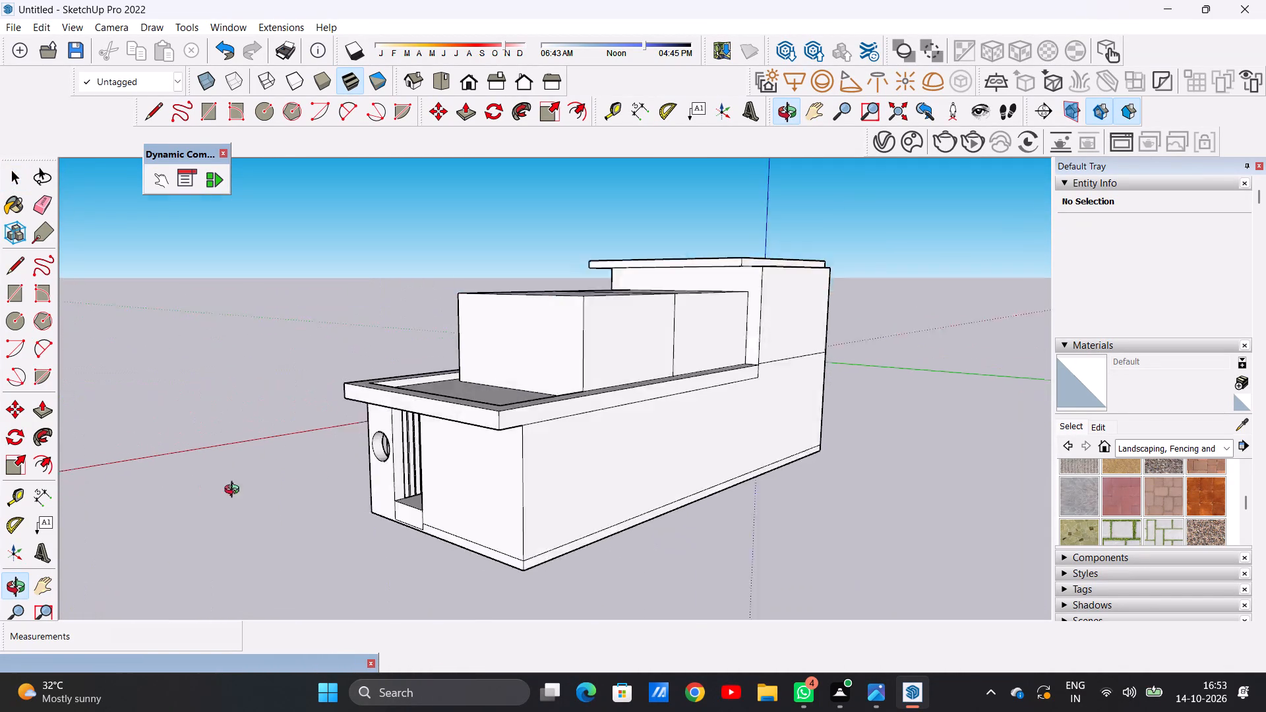
{"action": "middle_click_drag", "start_coordinate": [235, 491], "coordinate": [682, 489]}
{"action": "middle_click_drag", "start_coordinate": [364, 475], "coordinate": [558, 475]}
{"action": "scroll", "coordinate": [590, 460], "scroll_direction": "down", "scroll_amount": 3}
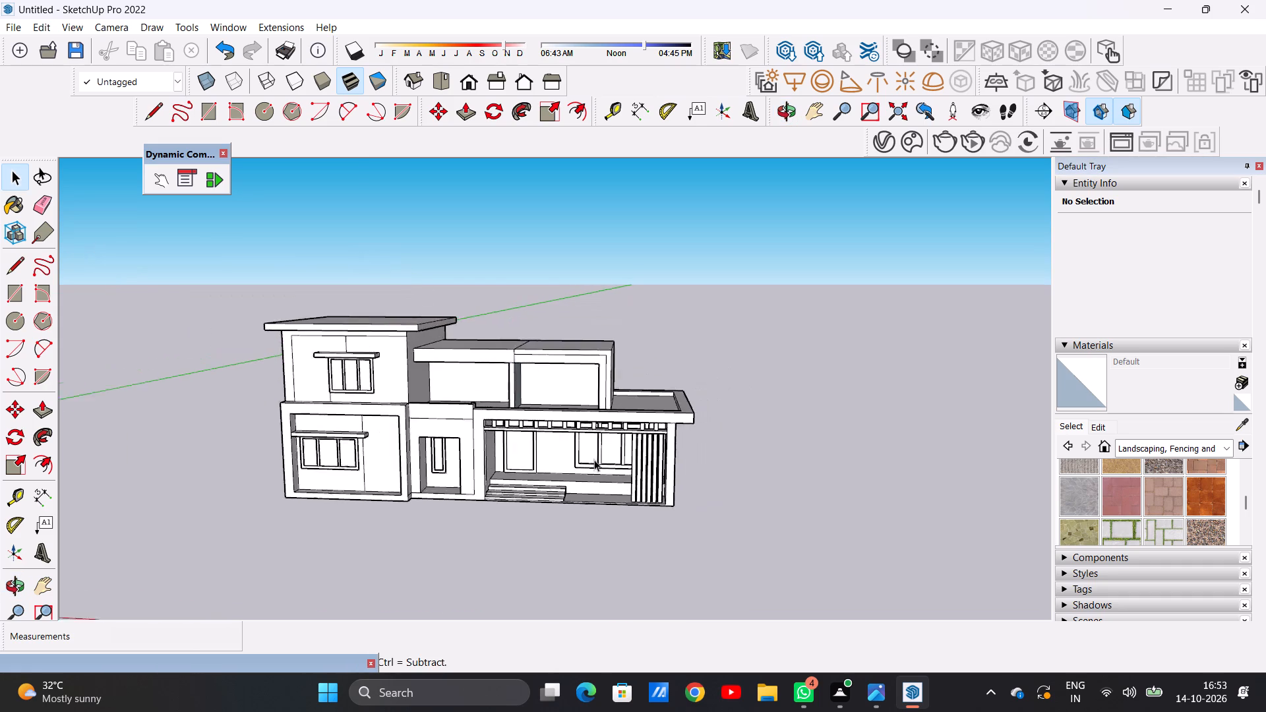
{"action": "scroll", "coordinate": [594, 460], "scroll_direction": "down", "scroll_amount": 2}
{"action": "middle_click_drag", "start_coordinate": [537, 454], "coordinate": [534, 429]}
{"action": "scroll", "coordinate": [528, 445], "scroll_direction": "up", "scroll_amount": 7}
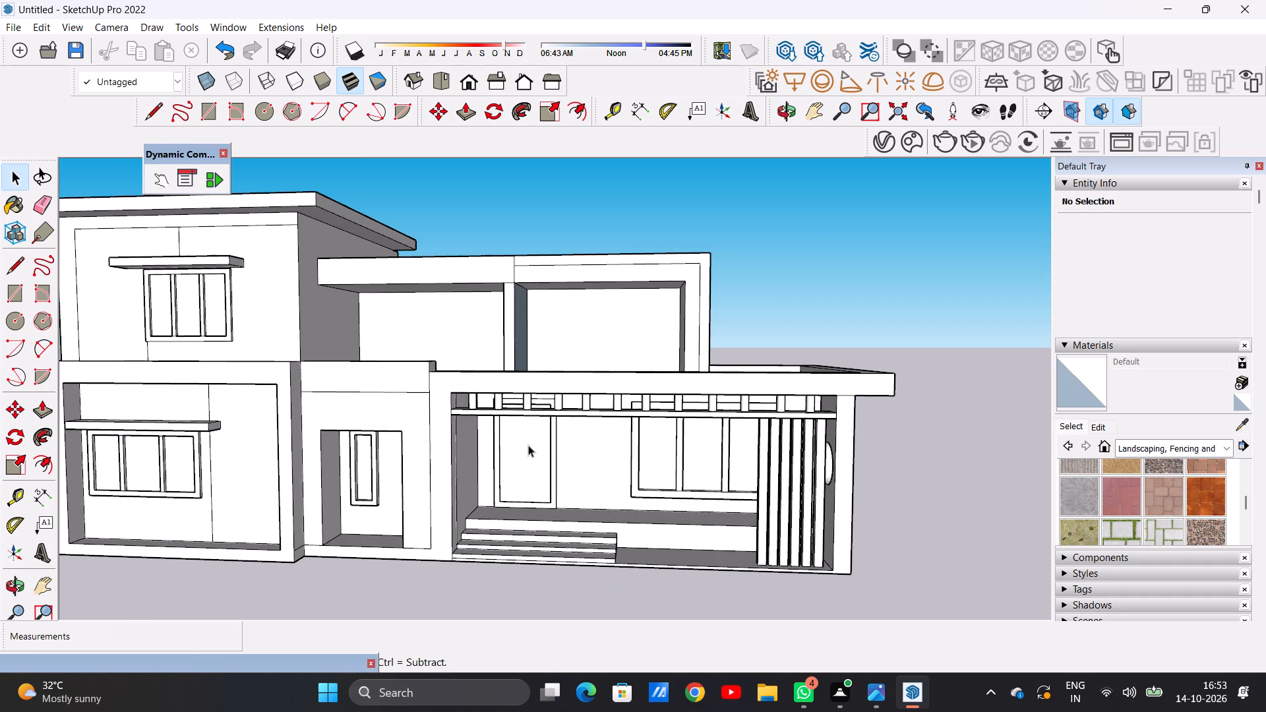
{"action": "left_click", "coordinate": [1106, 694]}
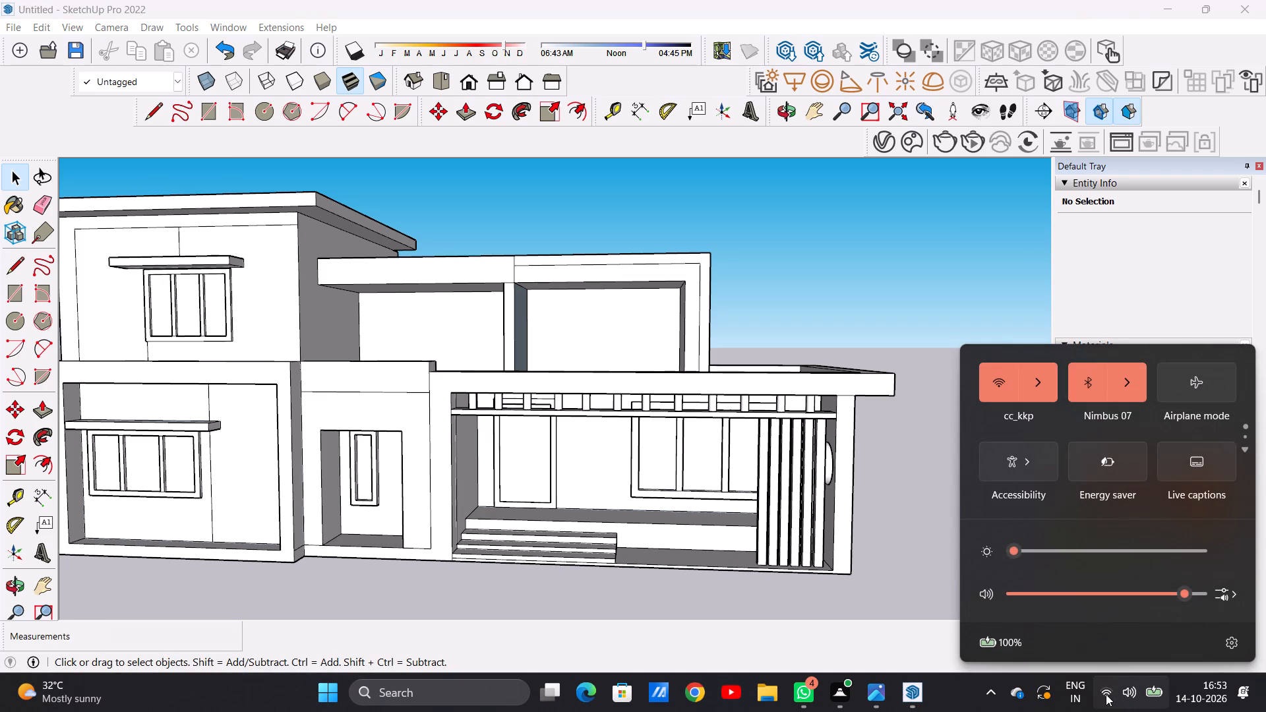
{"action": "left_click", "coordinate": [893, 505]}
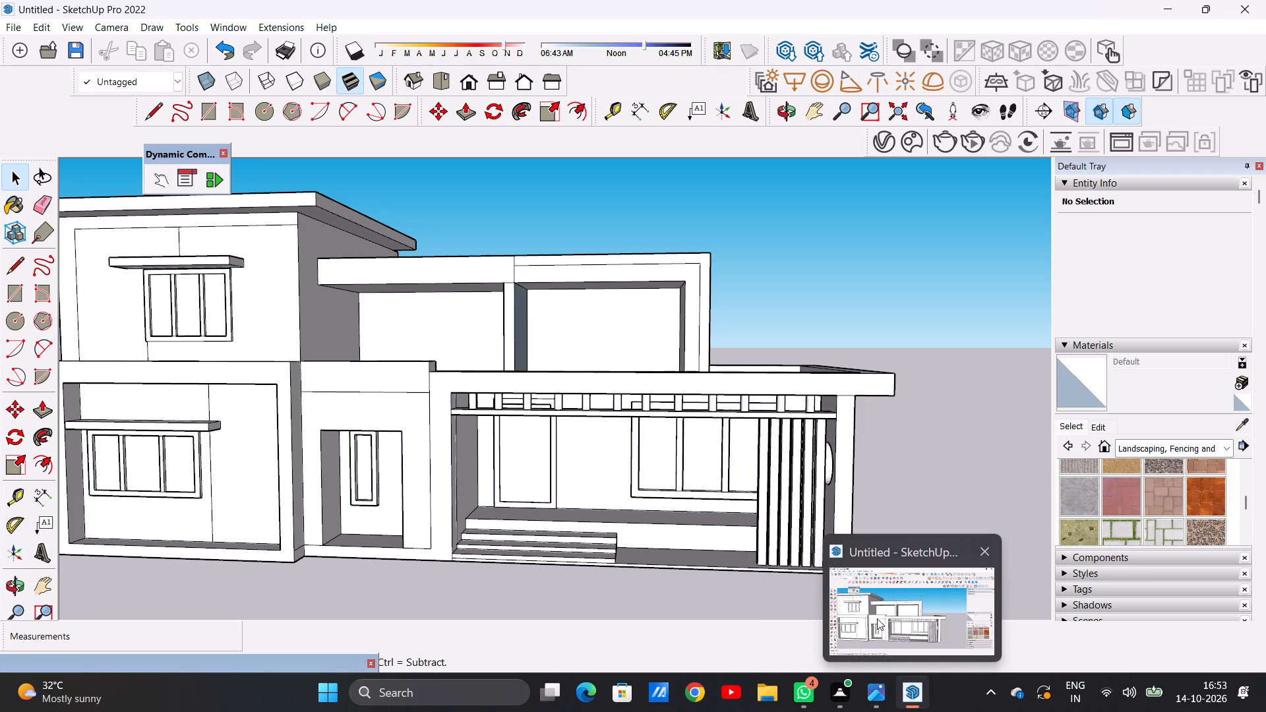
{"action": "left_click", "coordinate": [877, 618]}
Paint the blue-grey side face of the dividing wall in the upper-storey balcony with Color M00 from the Colors collection.
{"action": "scroll", "coordinate": [698, 506], "scroll_direction": "down", "scroll_amount": 4}
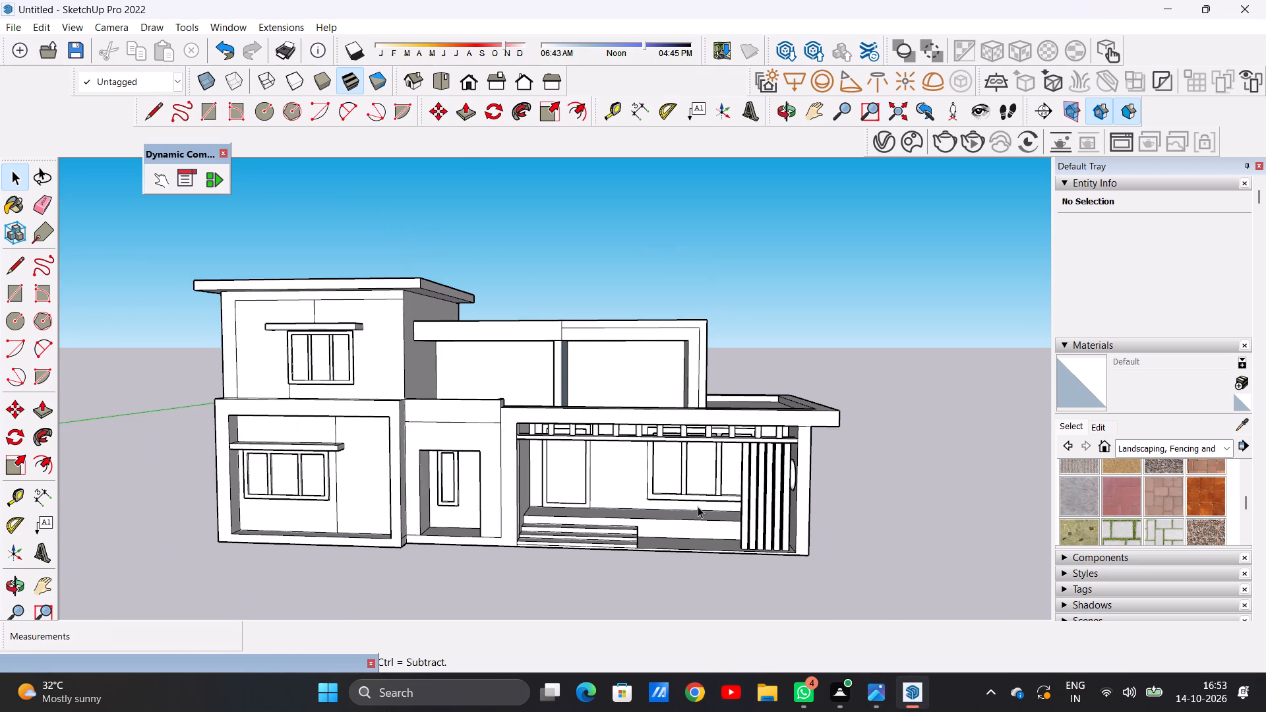
{"action": "scroll", "coordinate": [698, 506], "scroll_direction": "up", "scroll_amount": 4}
{"action": "middle_click_drag", "start_coordinate": [625, 347], "coordinate": [485, 494]}
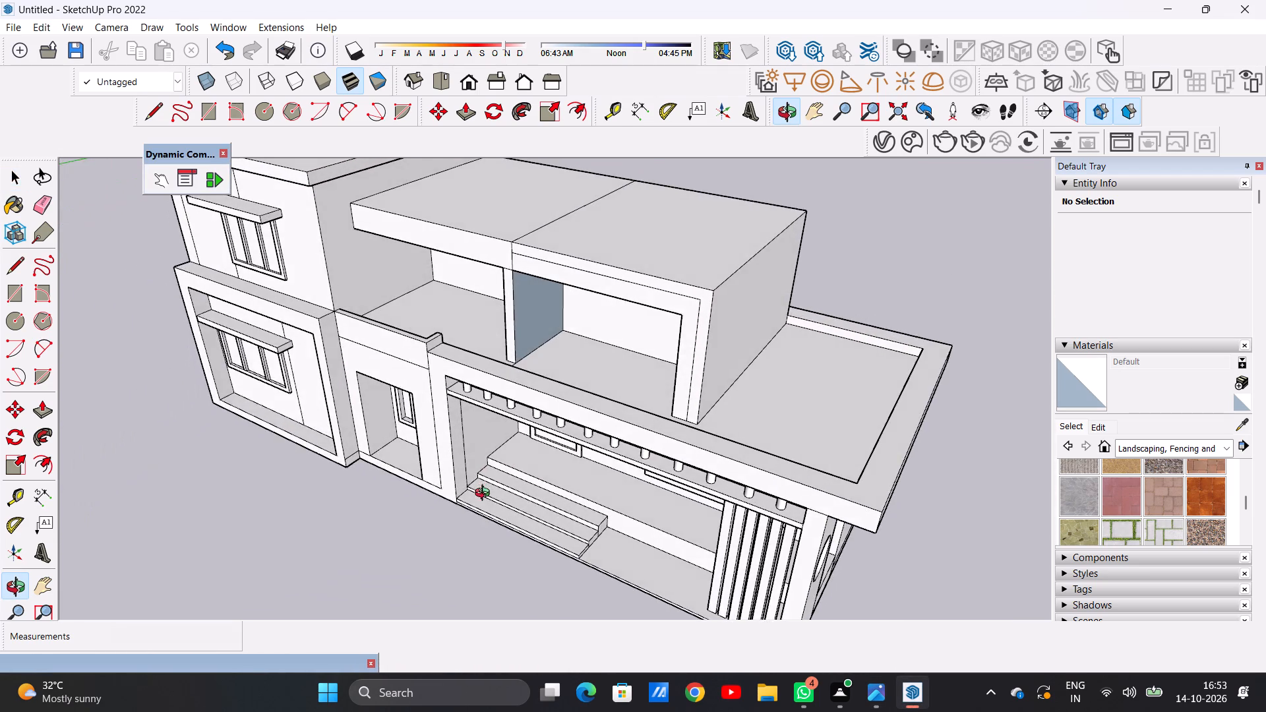
{"action": "middle_click_drag", "start_coordinate": [485, 494], "coordinate": [485, 494]}
{"action": "scroll", "coordinate": [513, 365], "scroll_direction": "up", "scroll_amount": 5}
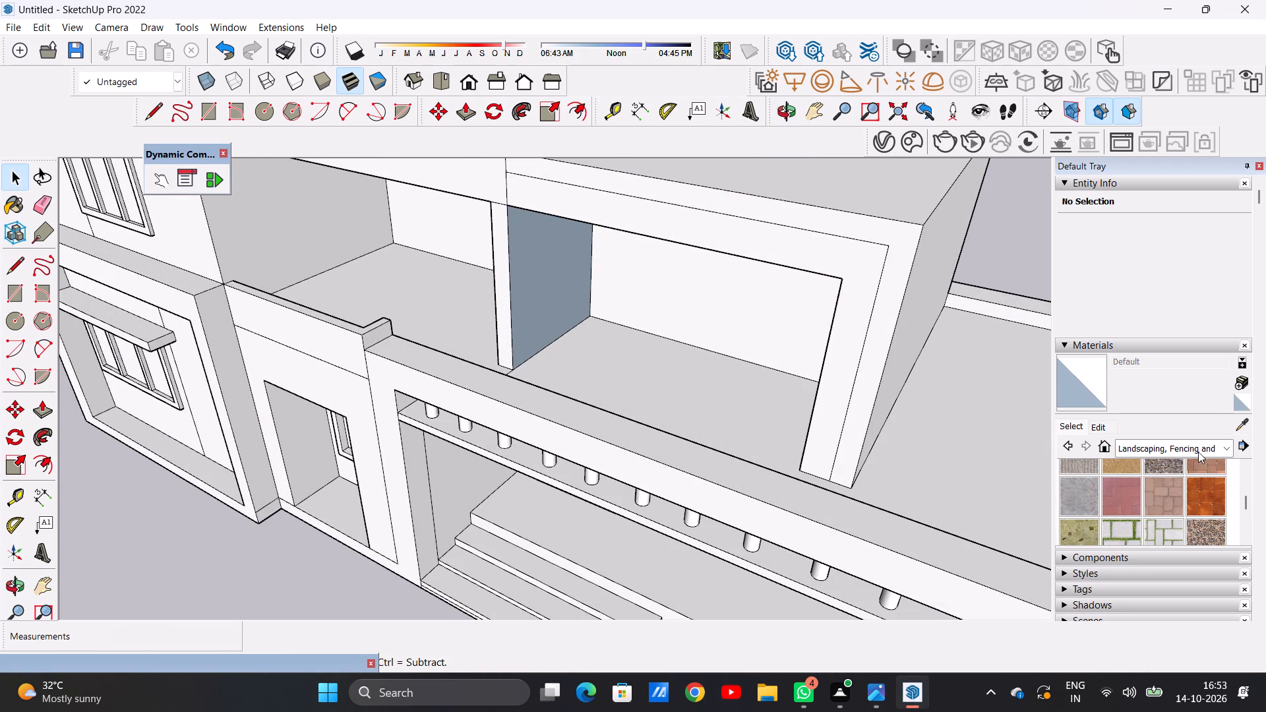
{"action": "left_click", "coordinate": [1219, 450]}
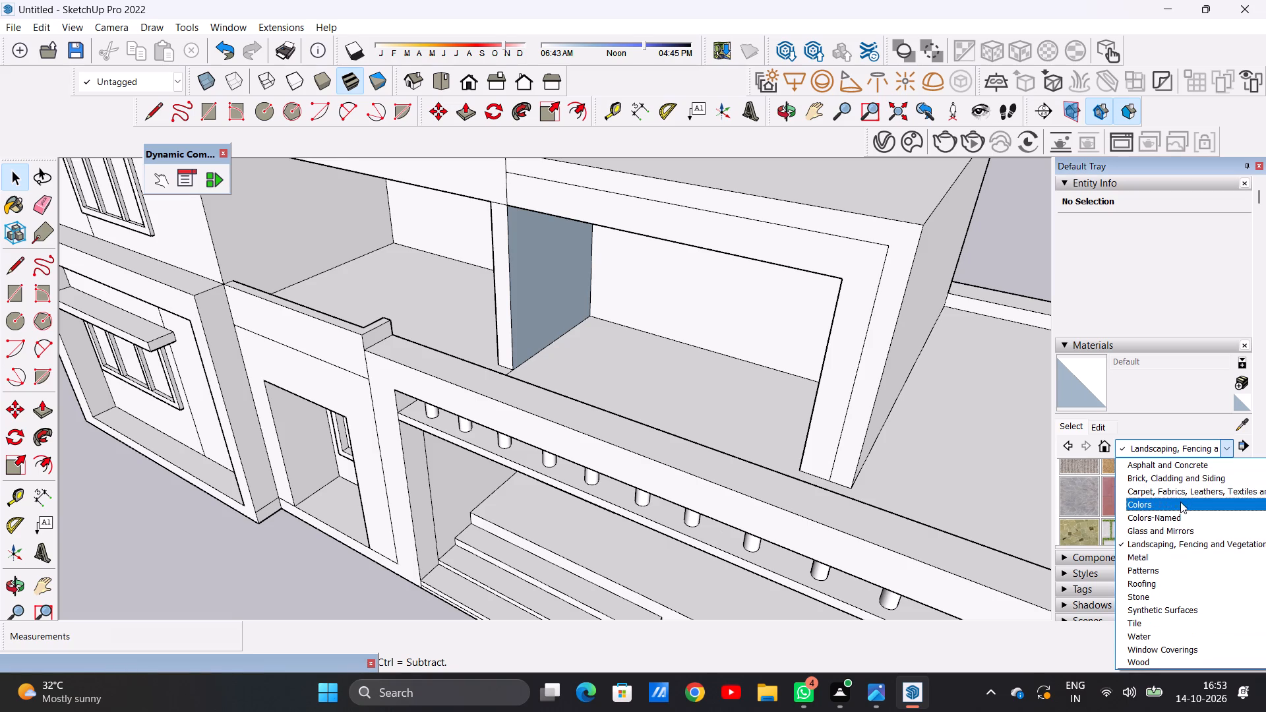
{"action": "left_click", "coordinate": [1180, 503]}
{"action": "scroll", "coordinate": [1151, 506], "scroll_direction": "down", "scroll_amount": 2}
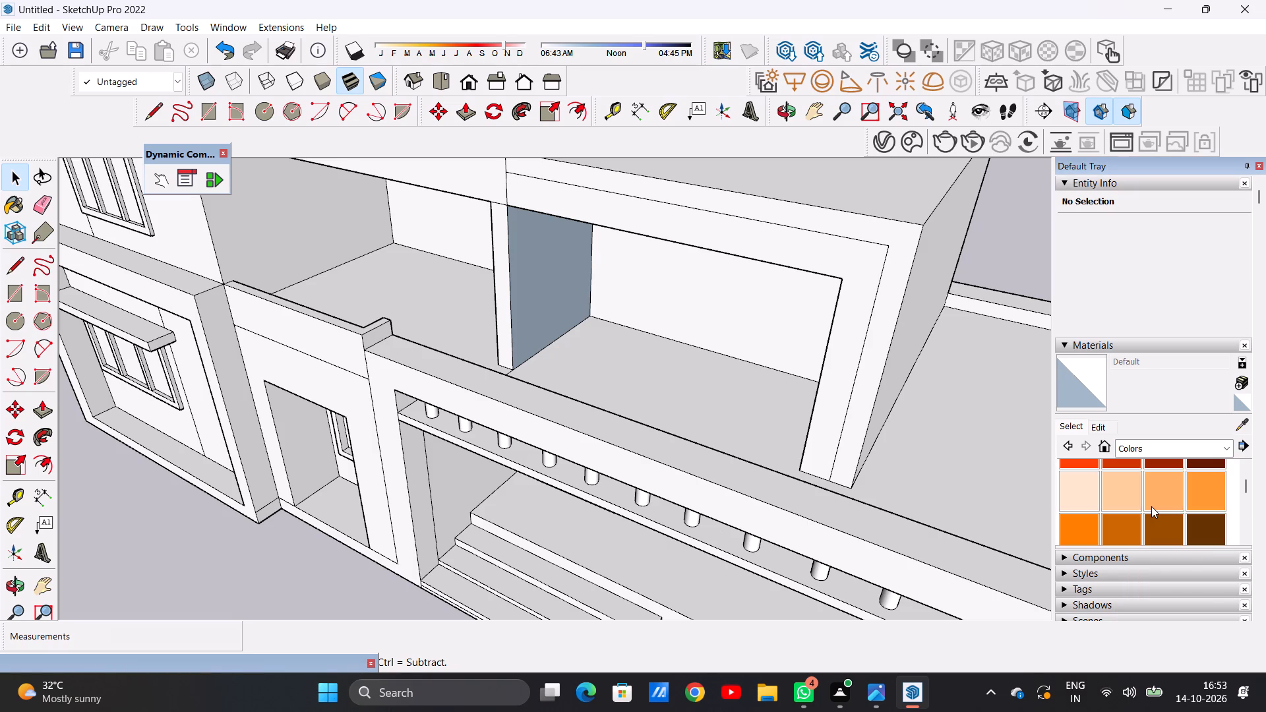
{"action": "scroll", "coordinate": [1151, 506], "scroll_direction": "down", "scroll_amount": 4}
{"action": "scroll", "coordinate": [1152, 499], "scroll_direction": "up", "scroll_amount": 1}
{"action": "scroll", "coordinate": [1152, 499], "scroll_direction": "down", "scroll_amount": 4}
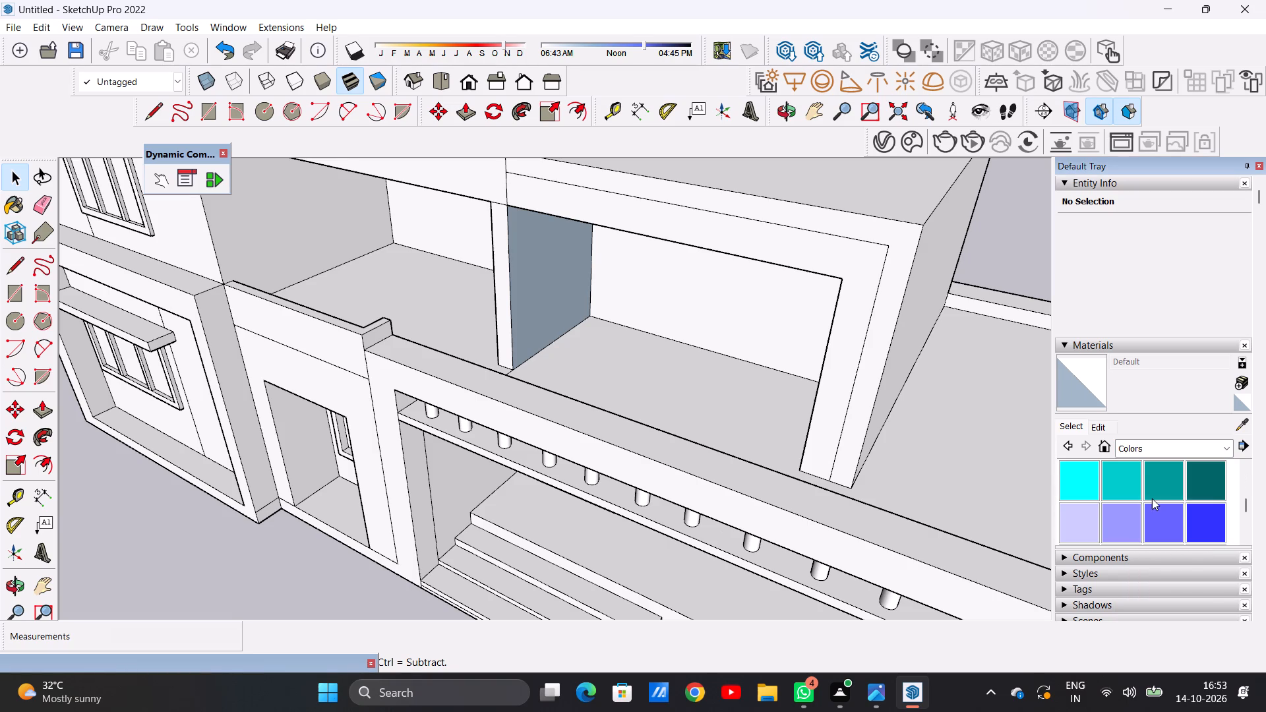
{"action": "scroll", "coordinate": [1152, 495], "scroll_direction": "down", "scroll_amount": 4}
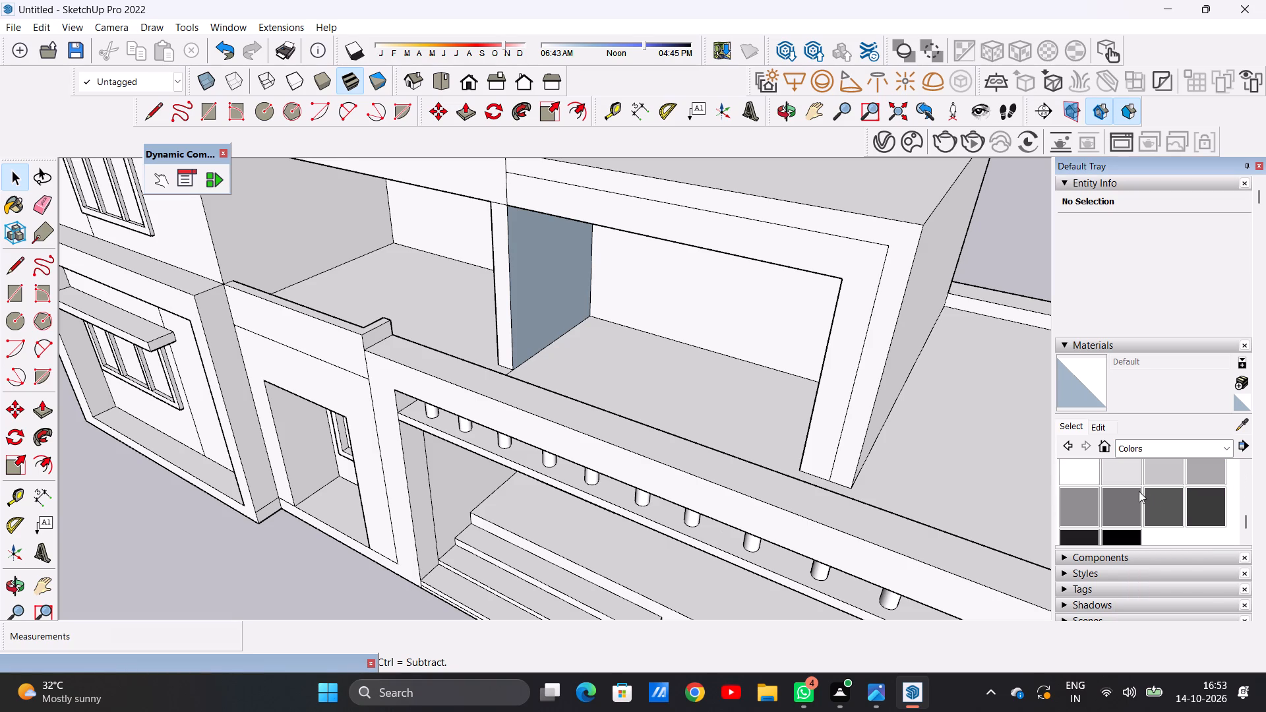
{"action": "left_click", "coordinate": [1075, 471]}
{"action": "scroll", "coordinate": [555, 300], "scroll_direction": "up", "scroll_amount": 6}
{"action": "left_click", "coordinate": [527, 295]}
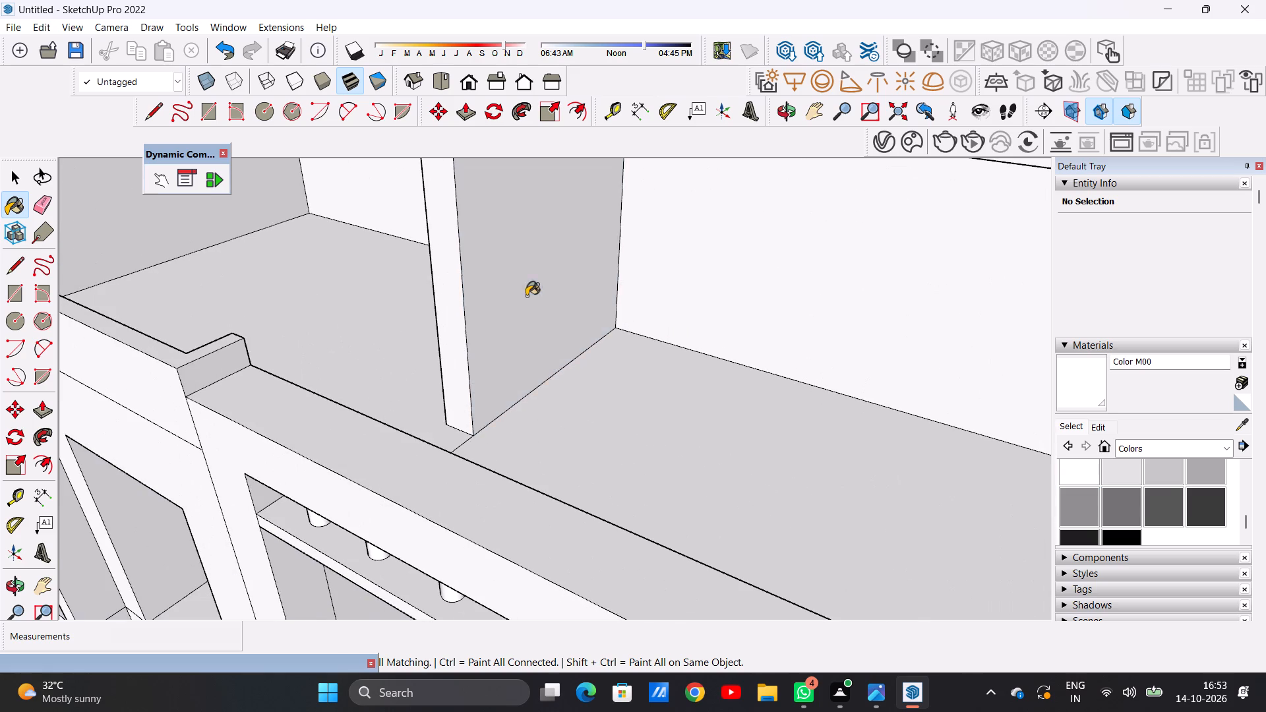
{"action": "scroll", "coordinate": [554, 409], "scroll_direction": "down", "scroll_amount": 10}
{"action": "middle_click_drag", "start_coordinate": [657, 442], "coordinate": [774, 309]}
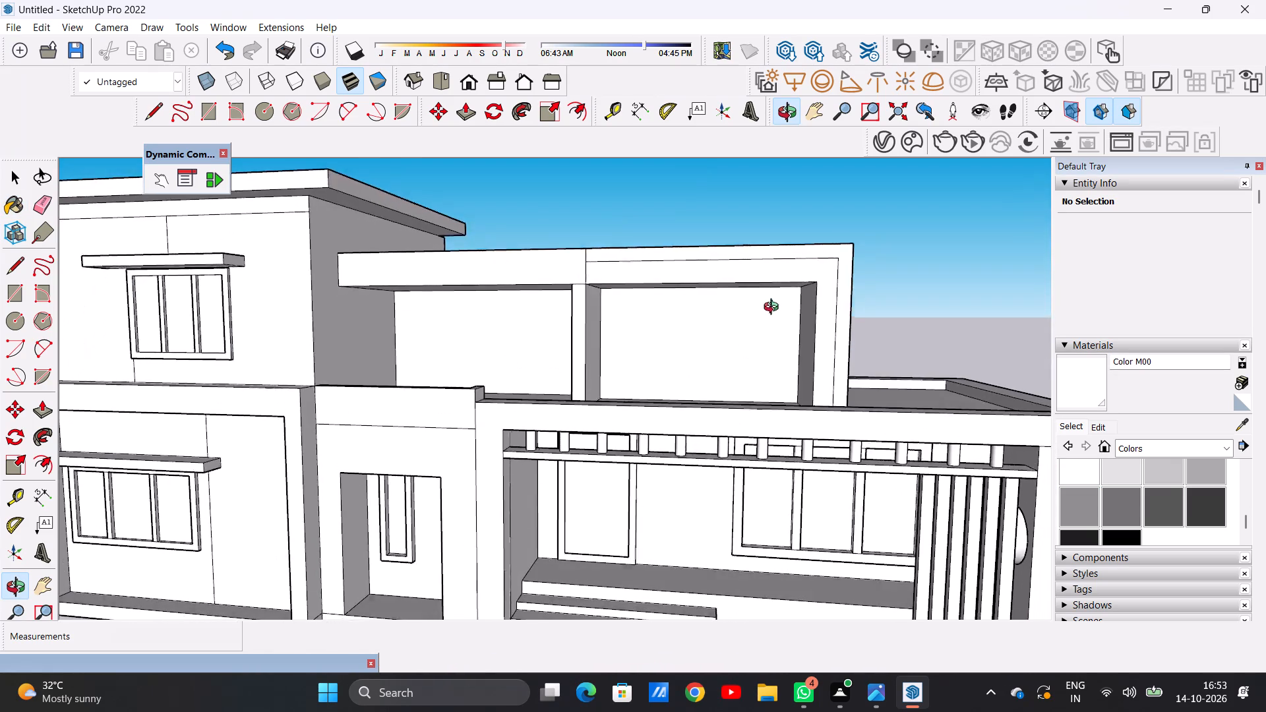
{"action": "middle_click_drag", "start_coordinate": [774, 309], "coordinate": [771, 329]}
{"action": "scroll", "coordinate": [658, 361], "scroll_direction": "down", "scroll_amount": 5}
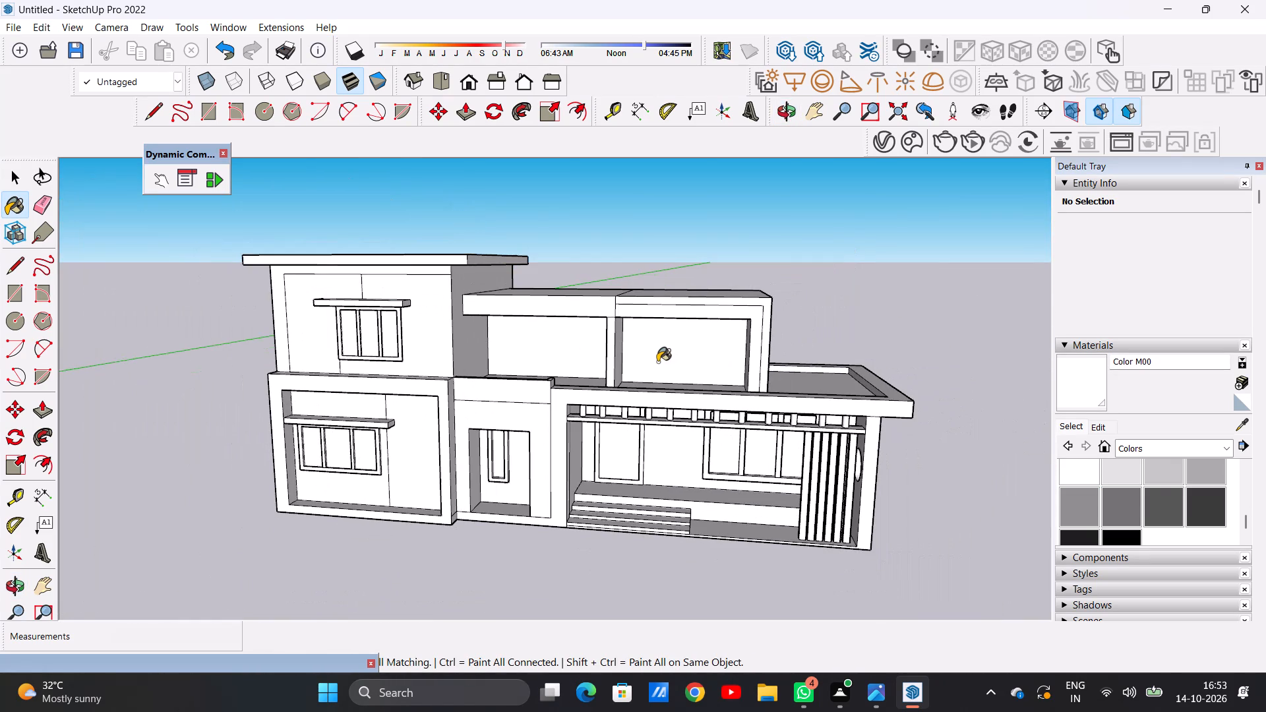
{"action": "key", "text": "space"}
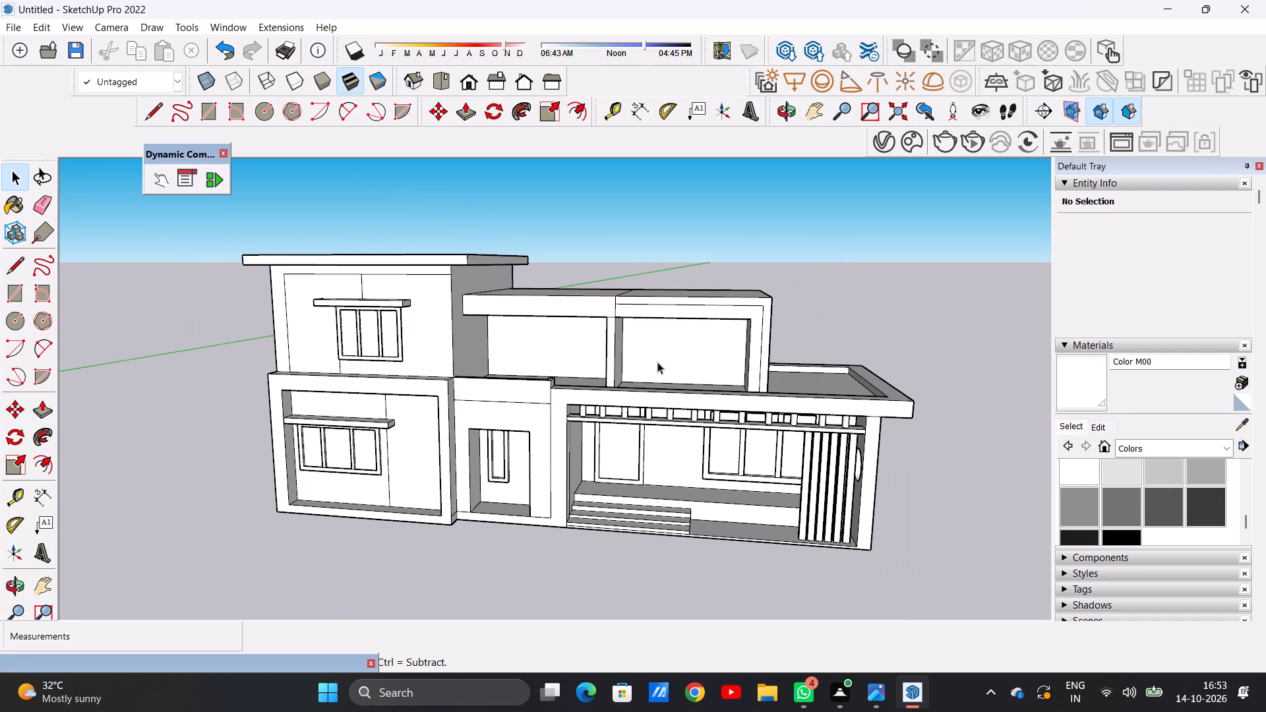
Draw two 9" lines from the bottom inner corners of the ground-floor window bay's frame down to its base edge.
{"action": "scroll", "coordinate": [376, 481], "scroll_direction": "up", "scroll_amount": 5}
{"action": "middle_click_drag", "start_coordinate": [378, 490], "coordinate": [406, 580]}
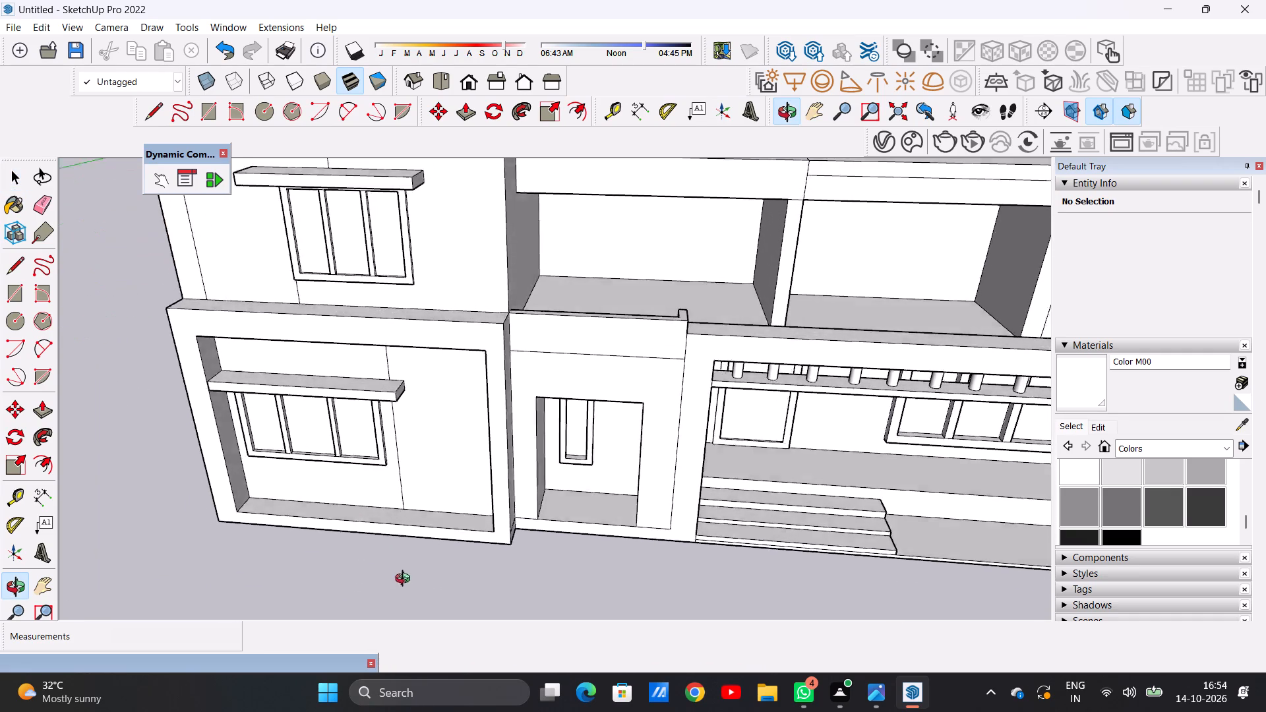
{"action": "middle_click_drag", "start_coordinate": [406, 580], "coordinate": [595, 622]}
{"action": "scroll", "coordinate": [432, 395], "scroll_direction": "down", "scroll_amount": 7}
{"action": "scroll", "coordinate": [412, 489], "scroll_direction": "up", "scroll_amount": 3}
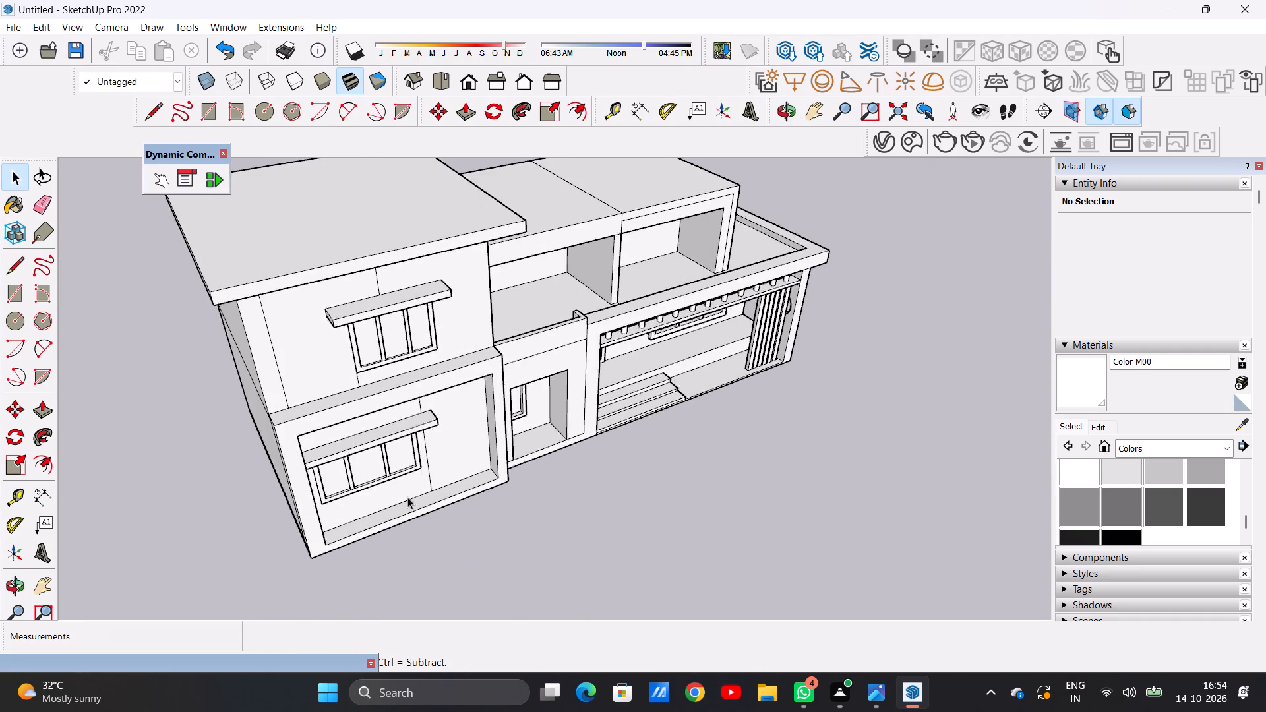
{"action": "scroll", "coordinate": [407, 497], "scroll_direction": "up", "scroll_amount": 3}
{"action": "scroll", "coordinate": [510, 277], "scroll_direction": "down", "scroll_amount": 6}
{"action": "middle_click_drag", "start_coordinate": [423, 456], "coordinate": [548, 452]}
{"action": "scroll", "coordinate": [491, 480], "scroll_direction": "up", "scroll_amount": 8}
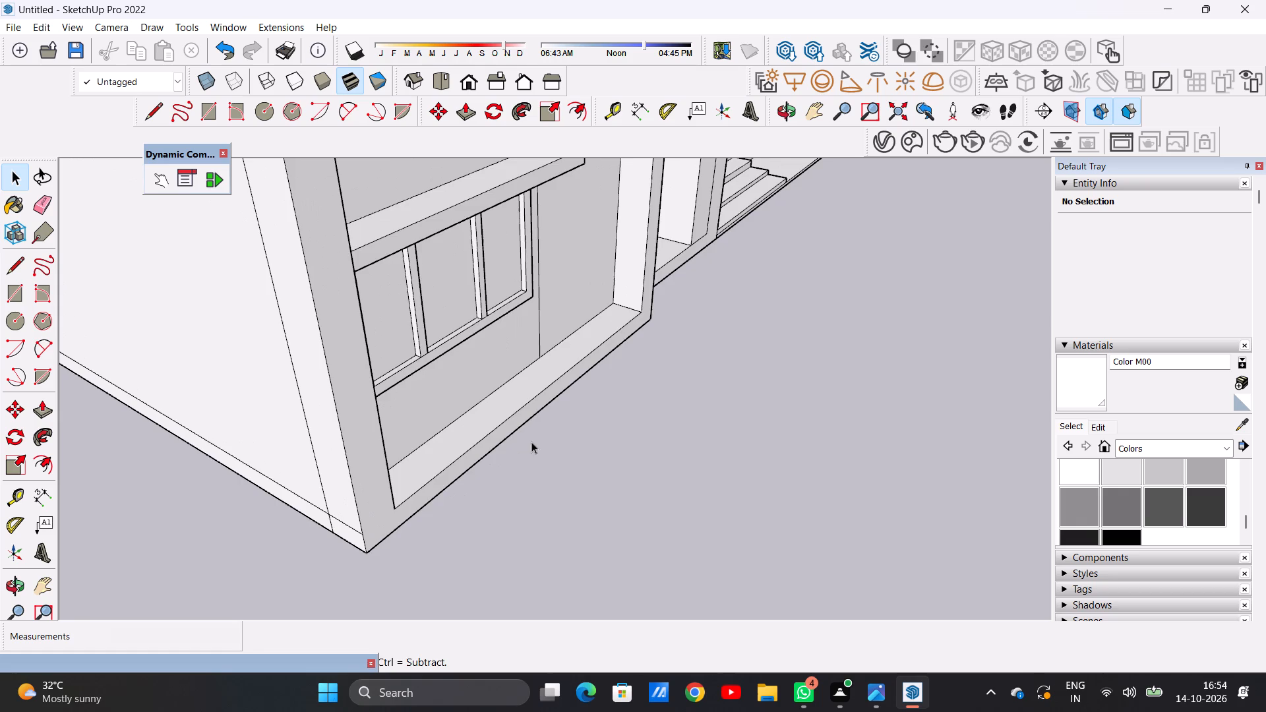
{"action": "middle_click_drag", "start_coordinate": [588, 441], "coordinate": [355, 422]}
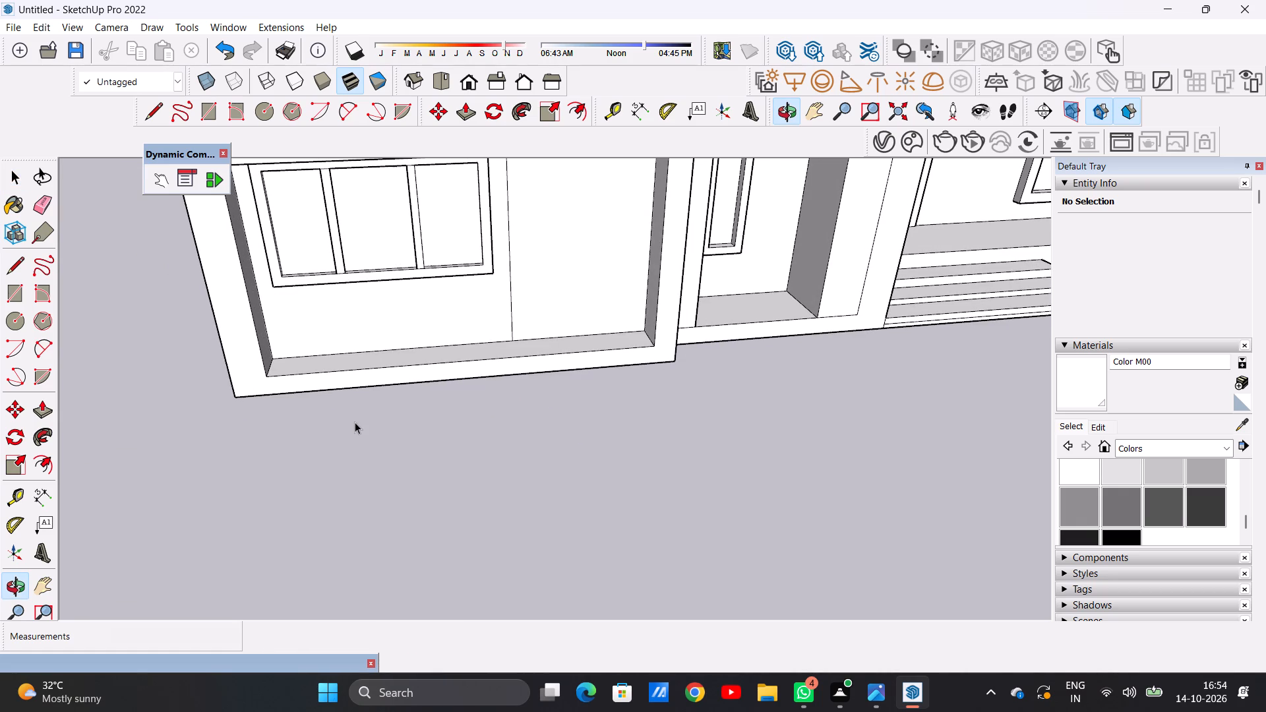
{"action": "key", "text": "l"}
{"action": "scroll", "coordinate": [276, 401], "scroll_direction": "up", "scroll_amount": 4}
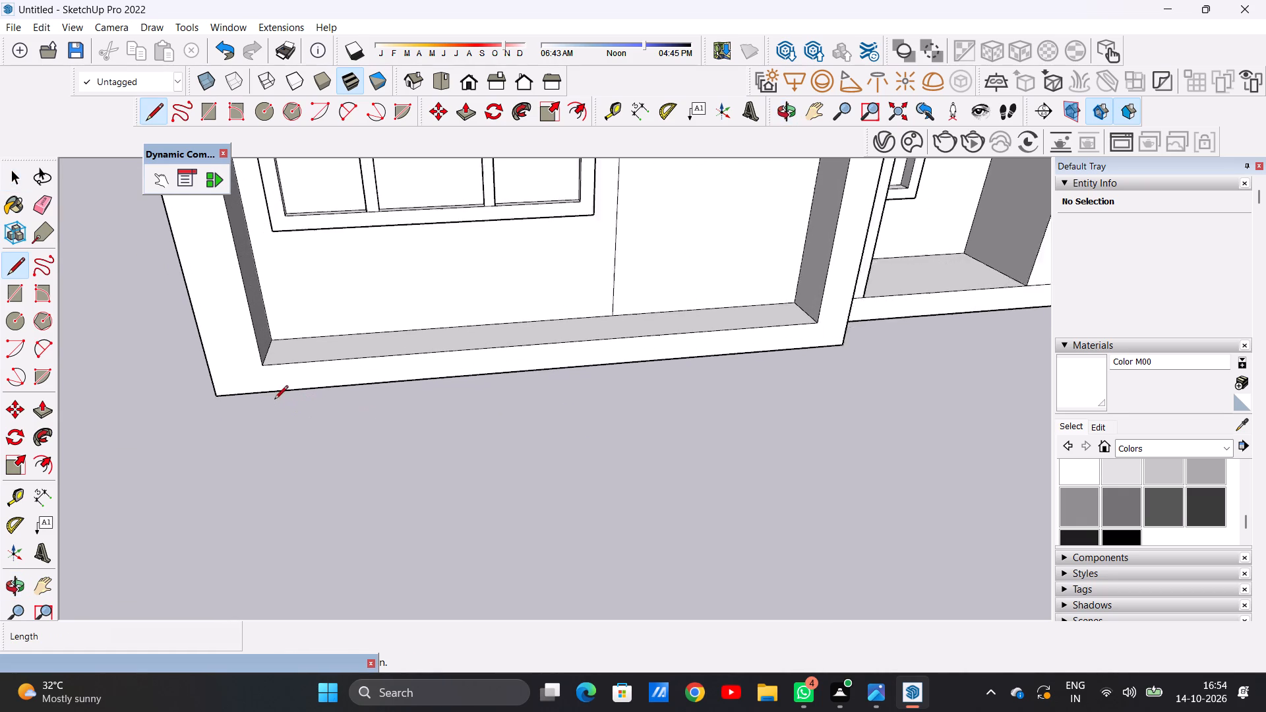
{"action": "scroll", "coordinate": [274, 400], "scroll_direction": "up", "scroll_amount": 2}
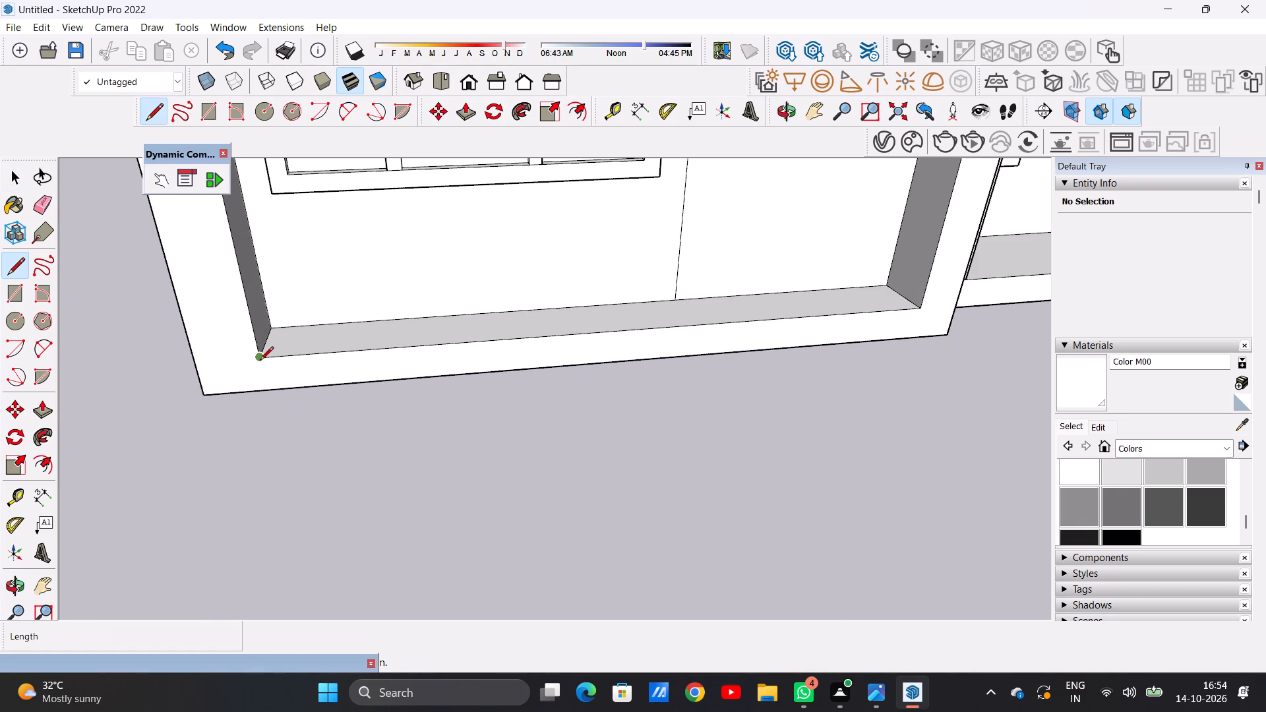
{"action": "left_click", "coordinate": [260, 361]}
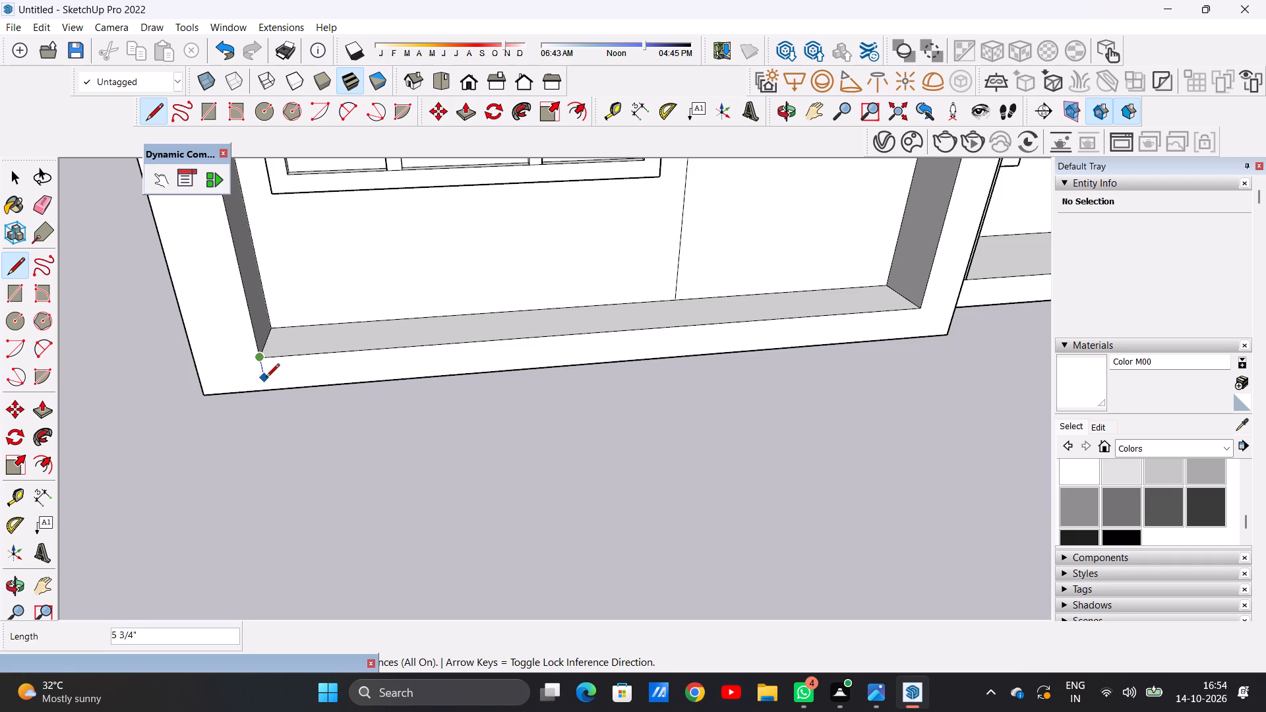
{"action": "left_click", "coordinate": [268, 386]}
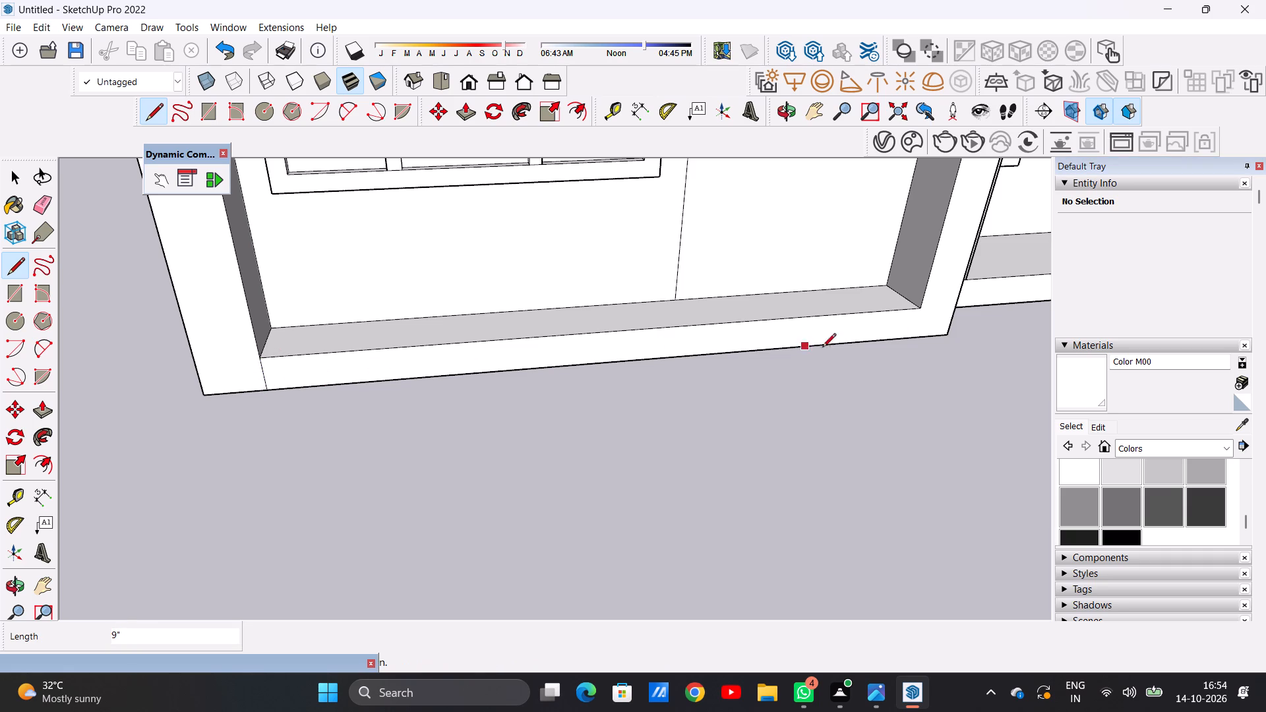
{"action": "left_click", "coordinate": [926, 308]}
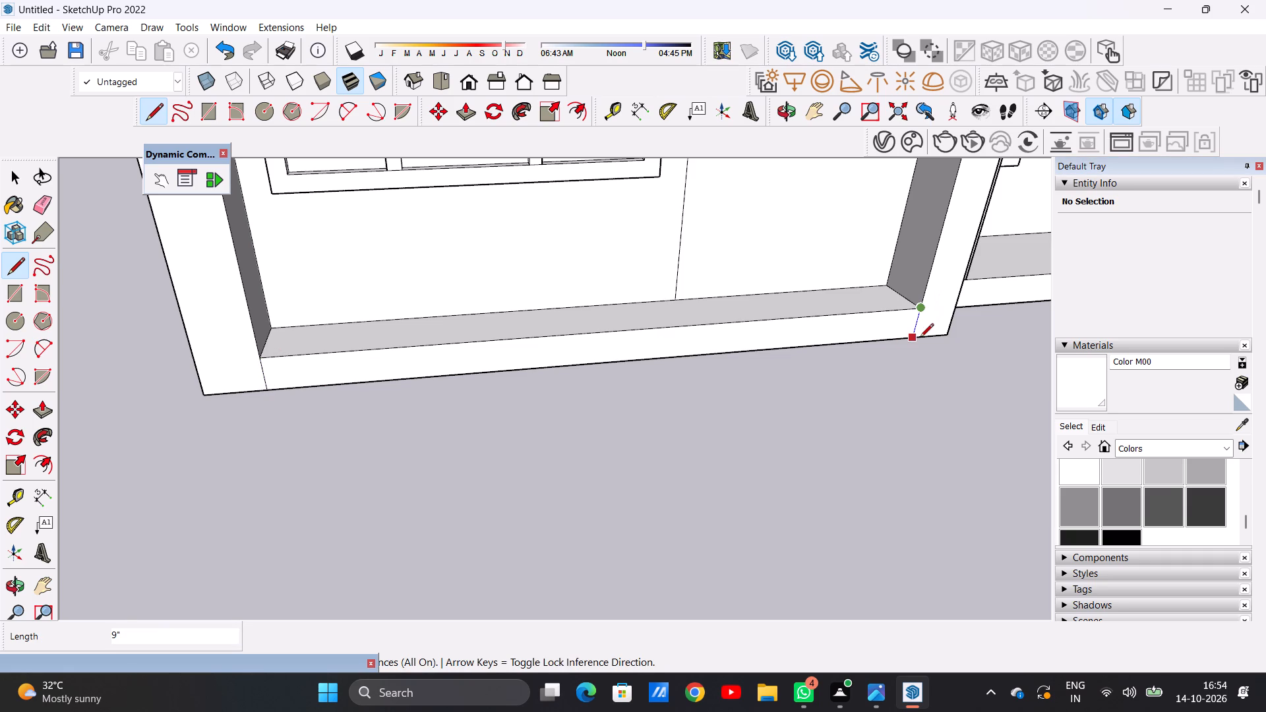
{"action": "middle_click_drag", "start_coordinate": [917, 381], "coordinate": [907, 241]}
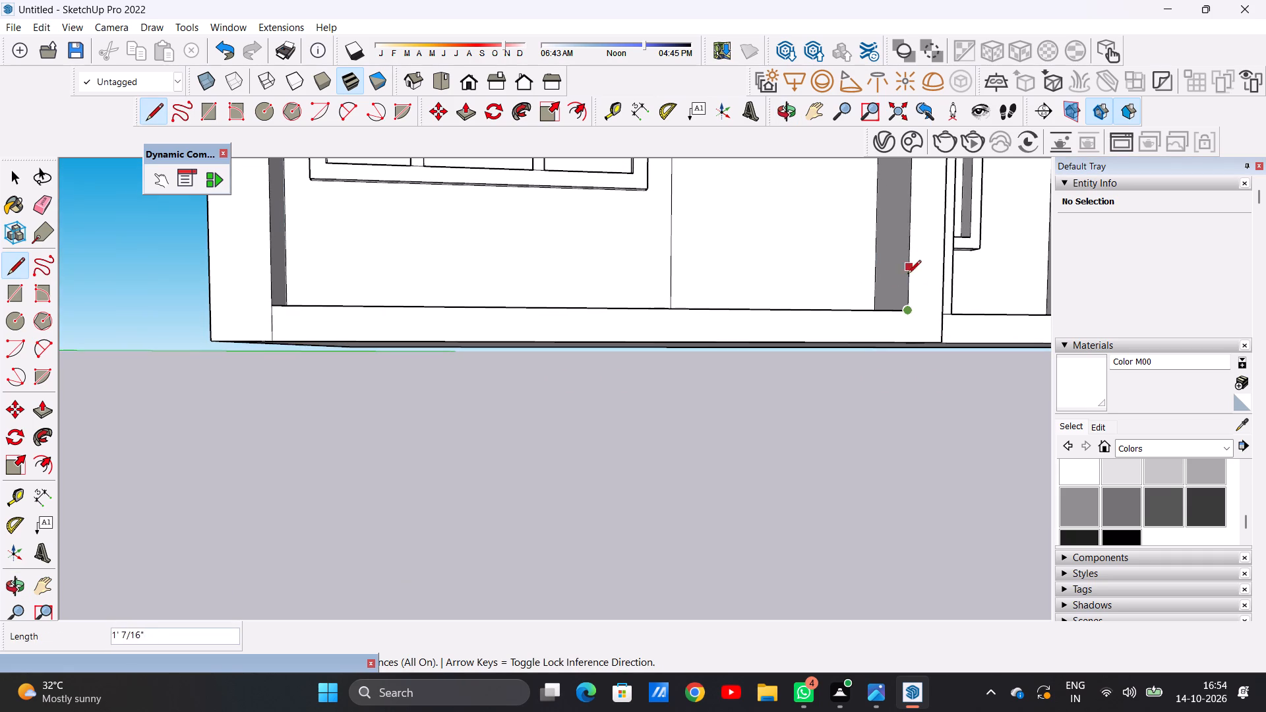
{"action": "left_click", "coordinate": [910, 340]}
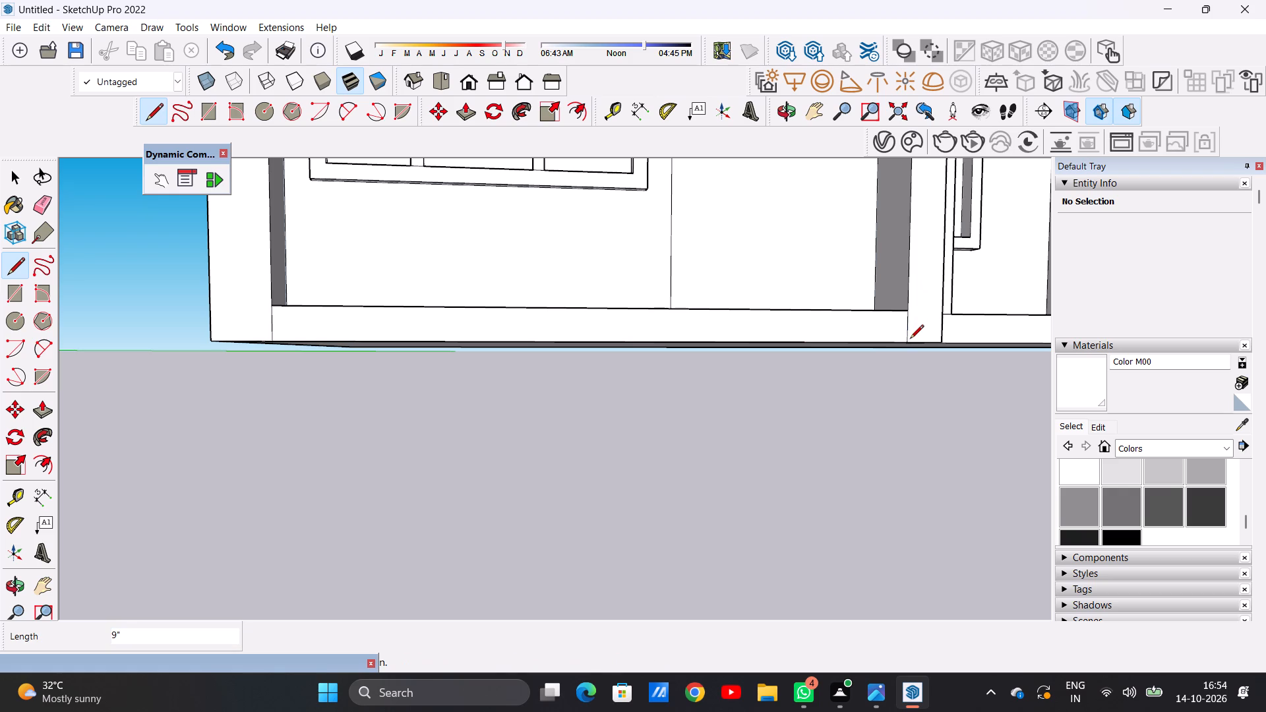
{"action": "key", "text": "space"}
Push/Pull the window bay frame's bottom strip outward about 1' 7/8" to form a projecting plinth ledge.
{"action": "scroll", "coordinate": [732, 340], "scroll_direction": "down", "scroll_amount": 5}
{"action": "middle_click_drag", "start_coordinate": [563, 340], "coordinate": [708, 473]}
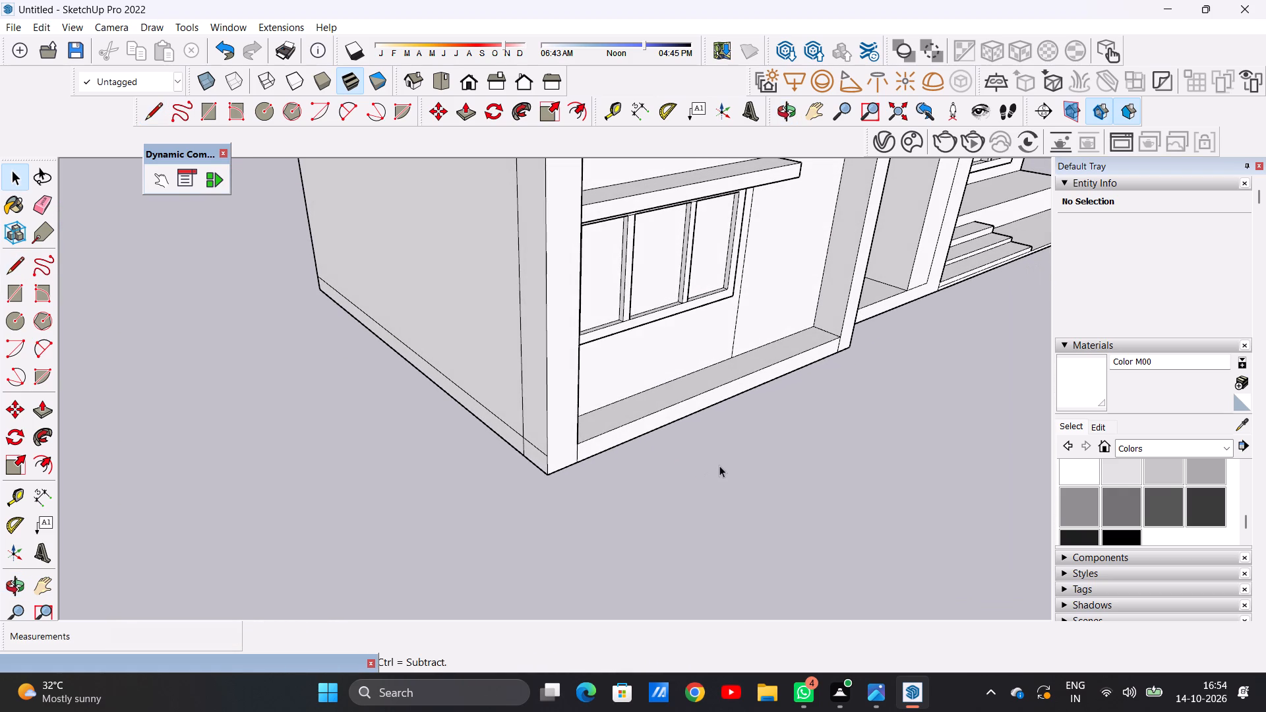
{"action": "key", "text": "p"}
{"action": "scroll", "coordinate": [626, 436], "scroll_direction": "up", "scroll_amount": 7}
{"action": "left_click", "coordinate": [610, 431]}
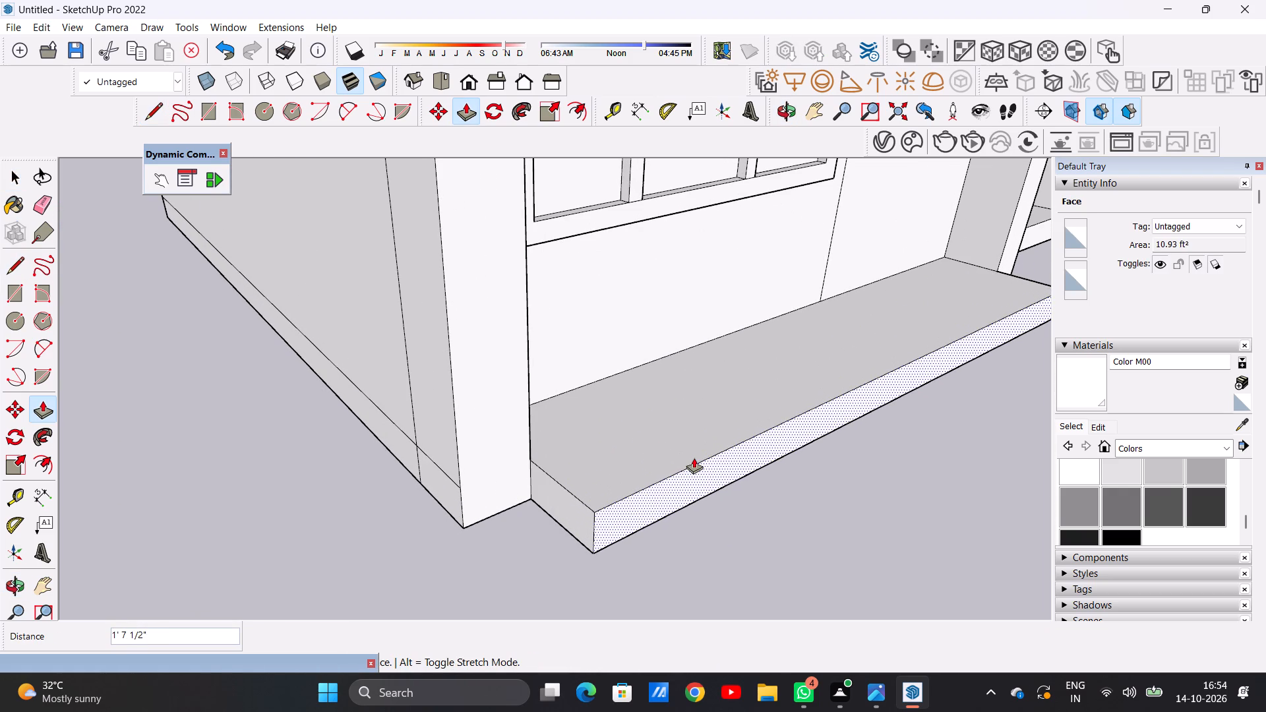
{"action": "left_click", "coordinate": [670, 435]}
{"action": "key", "text": "space"}
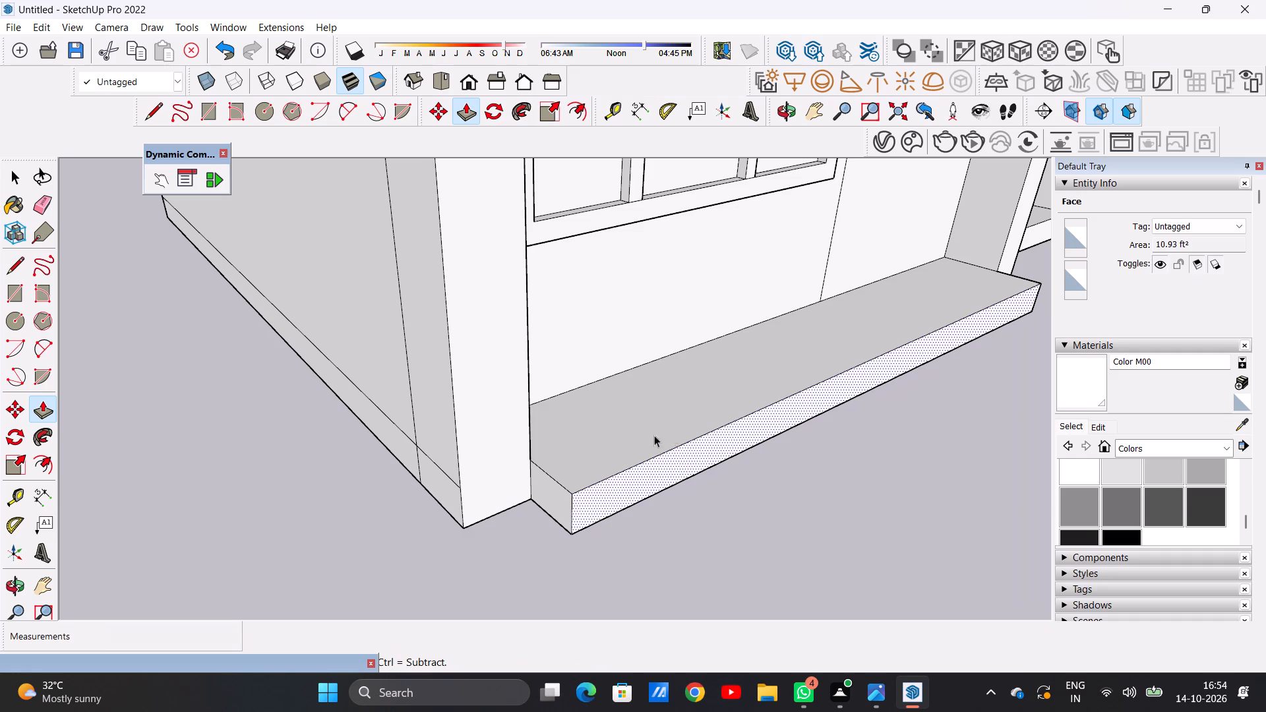
Draw a line about 10 3/4" long across the frame's upright beside the entrance bay, level with the plinth ledge's top.
{"action": "scroll", "coordinate": [456, 384], "scroll_direction": "down", "scroll_amount": 13}
{"action": "middle_click_drag", "start_coordinate": [603, 425], "coordinate": [392, 376]}
{"action": "scroll", "coordinate": [494, 392], "scroll_direction": "down", "scroll_amount": 11}
{"action": "middle_click_drag", "start_coordinate": [495, 355], "coordinate": [282, 349]}
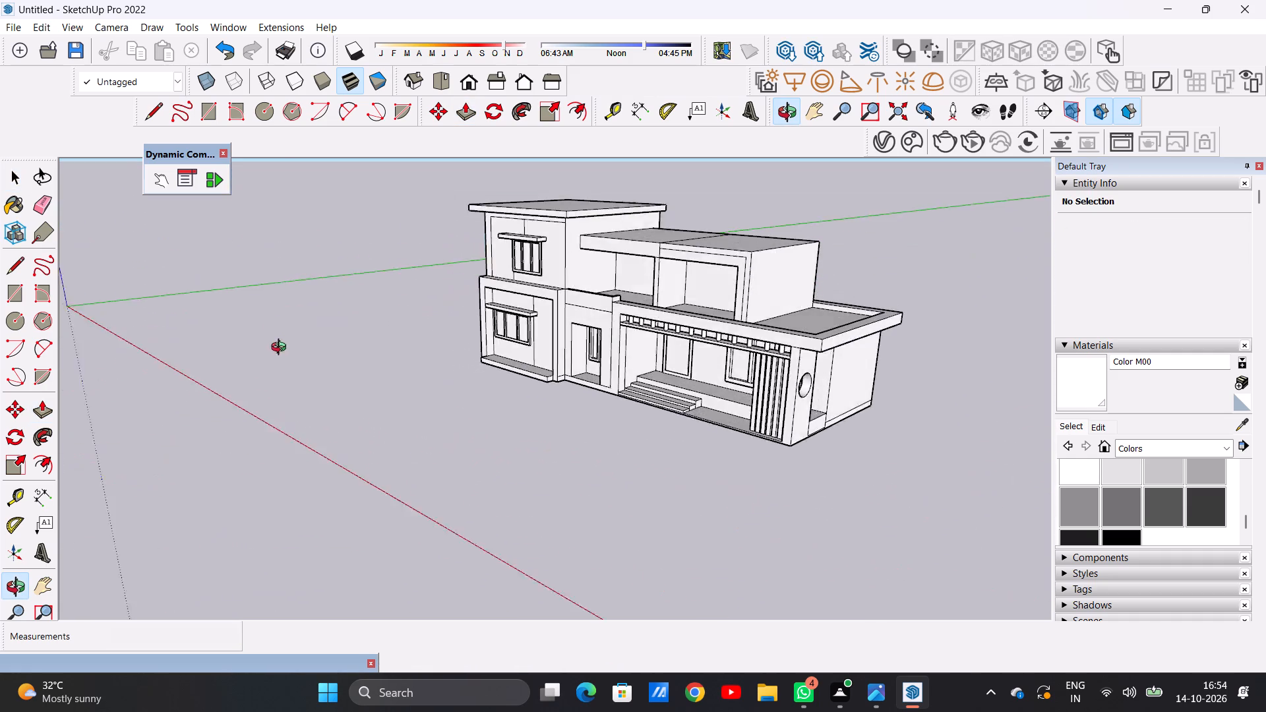
{"action": "middle_click_drag", "start_coordinate": [282, 349], "coordinate": [484, 427]}
{"action": "scroll", "coordinate": [539, 377], "scroll_direction": "up", "scroll_amount": 7}
{"action": "middle_click_drag", "start_coordinate": [568, 427], "coordinate": [390, 288]}
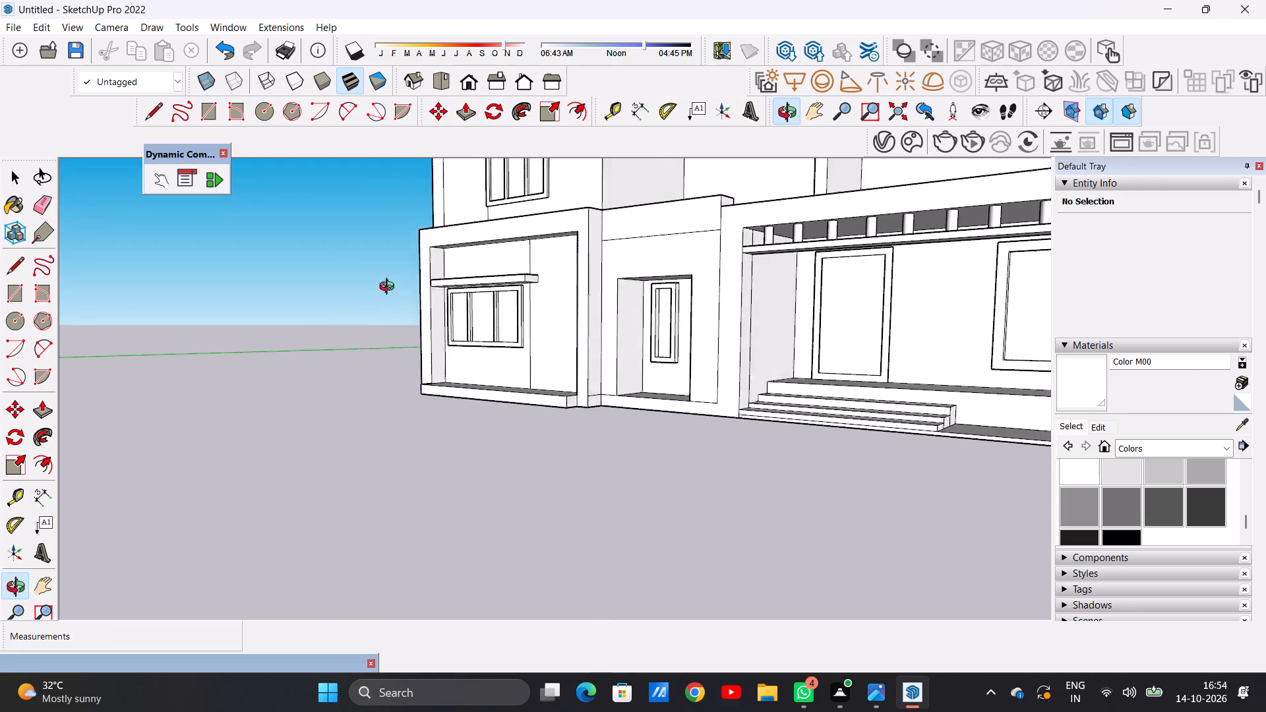
{"action": "middle_click_drag", "start_coordinate": [390, 288], "coordinate": [537, 361]}
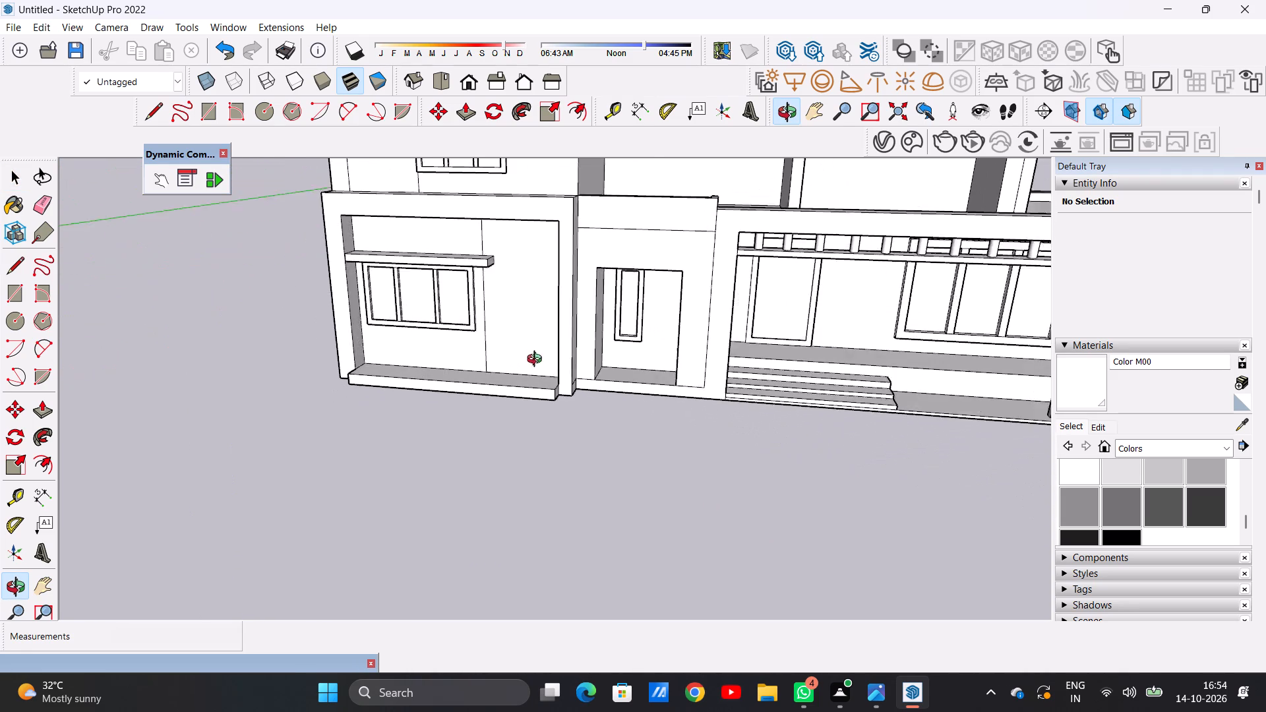
{"action": "middle_click_drag", "start_coordinate": [537, 361], "coordinate": [464, 326]}
{"action": "scroll", "coordinate": [534, 378], "scroll_direction": "up", "scroll_amount": 6}
{"action": "middle_click_drag", "start_coordinate": [607, 398], "coordinate": [586, 414]}
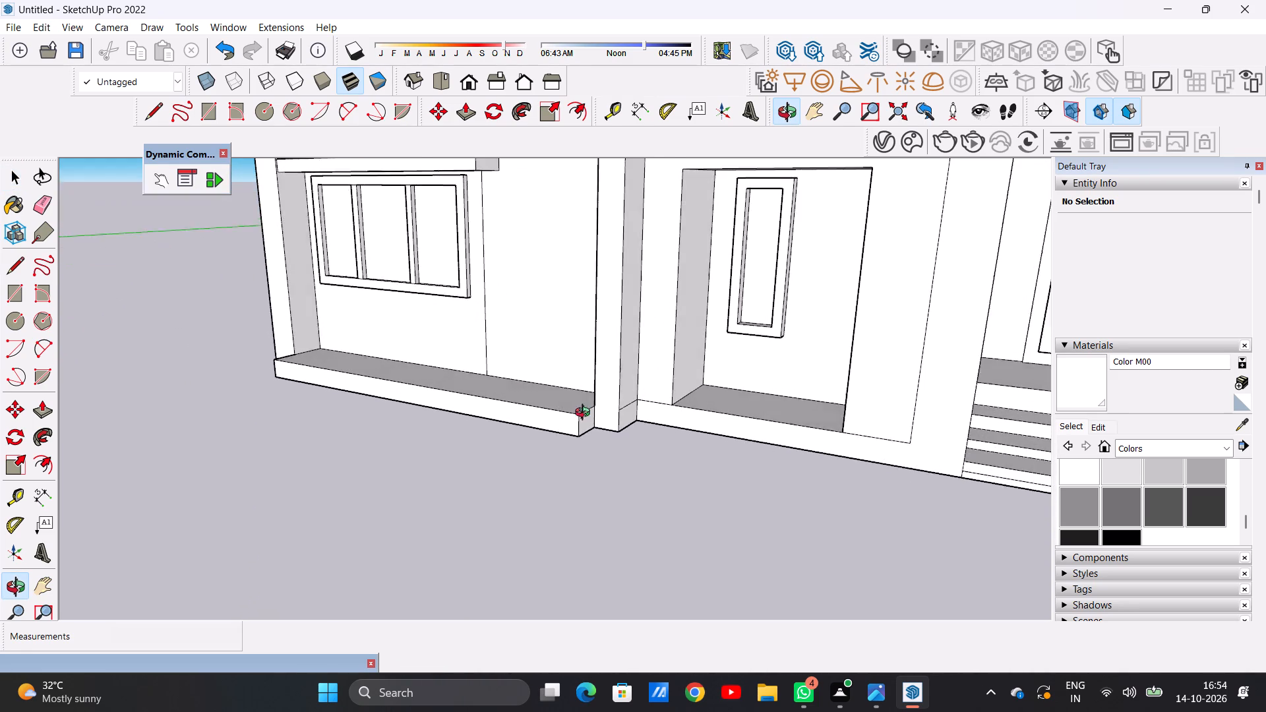
{"action": "middle_click_drag", "start_coordinate": [586, 414], "coordinate": [538, 440]}
{"action": "scroll", "coordinate": [561, 437], "scroll_direction": "up", "scroll_amount": 7}
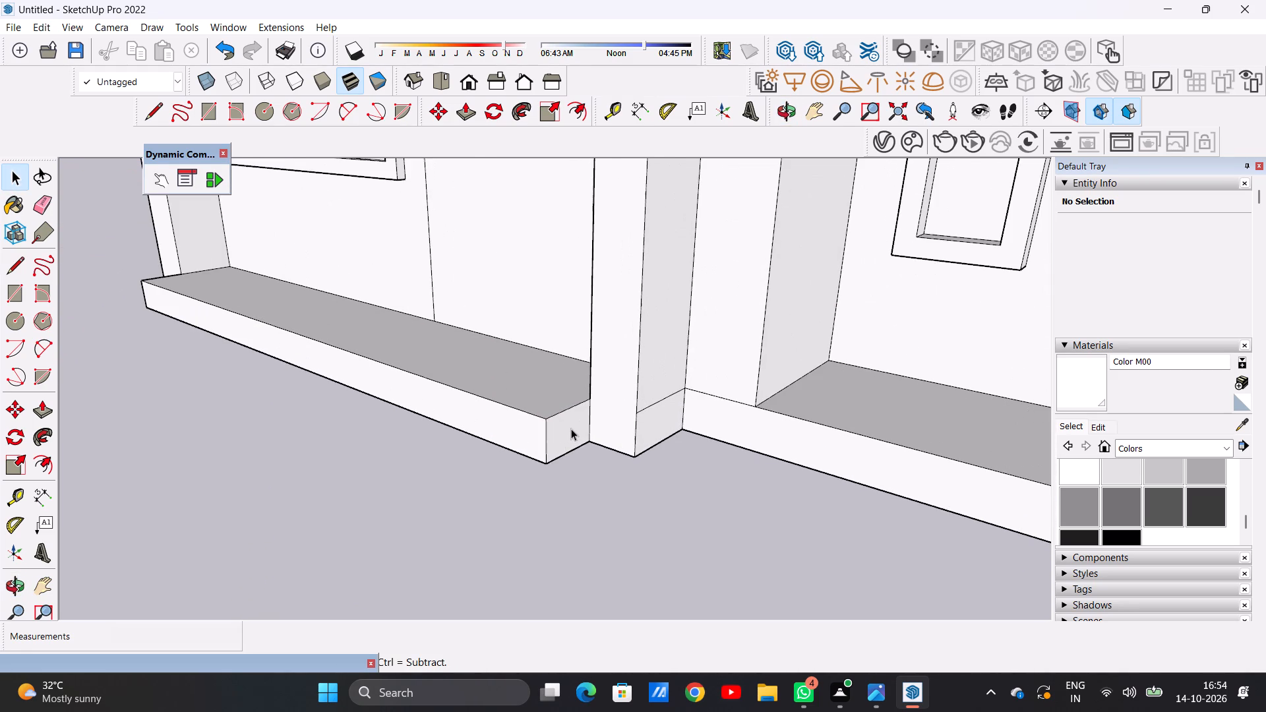
{"action": "key", "text": "l"}
{"action": "scroll", "coordinate": [599, 407], "scroll_direction": "up", "scroll_amount": 5}
{"action": "left_click", "coordinate": [589, 390]}
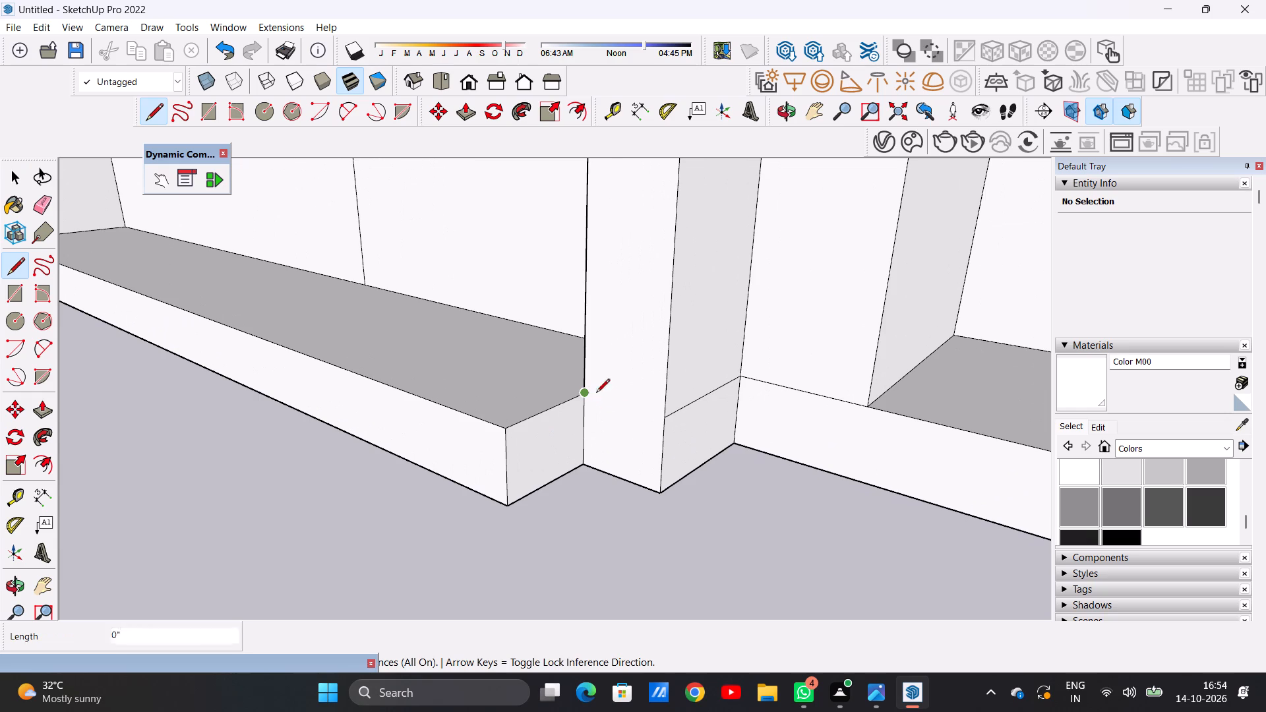
{"action": "left_click", "coordinate": [664, 419]}
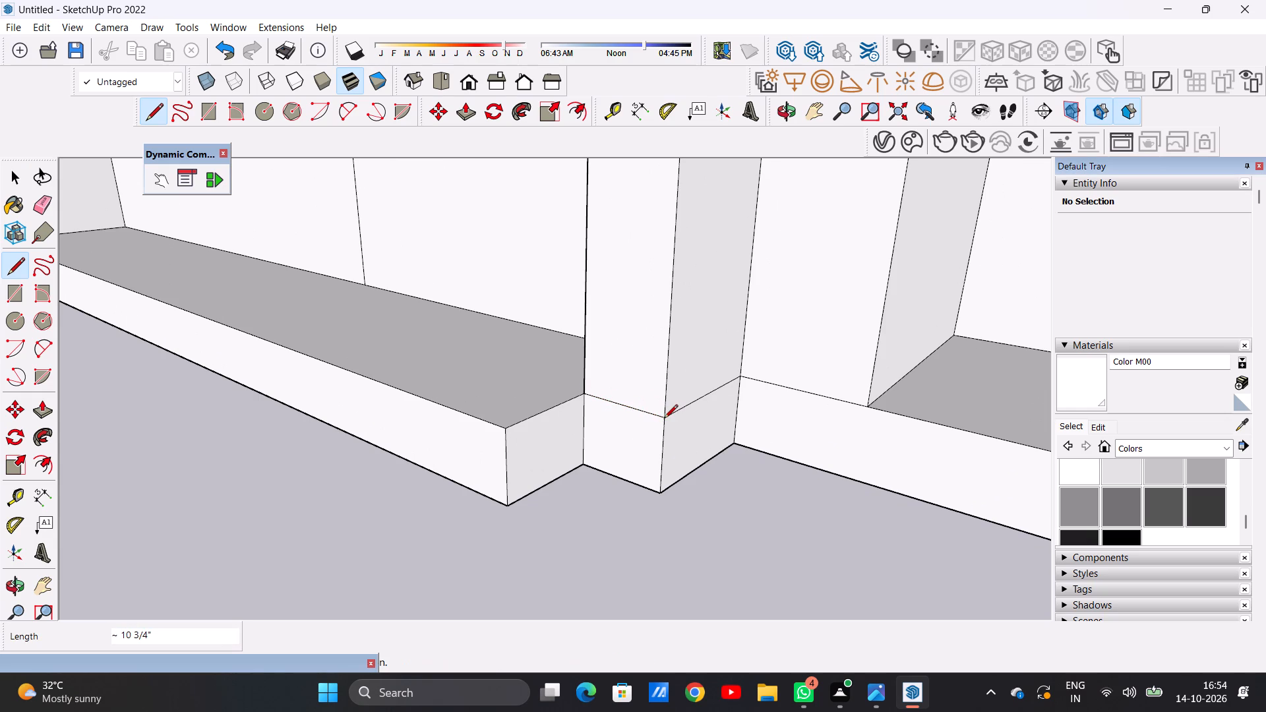
{"action": "key", "text": "space"}
Push/Pull the base face of that upright outward 1' 7/8", flush with the front of the plinth ledge.
{"action": "type", "text": "P"}
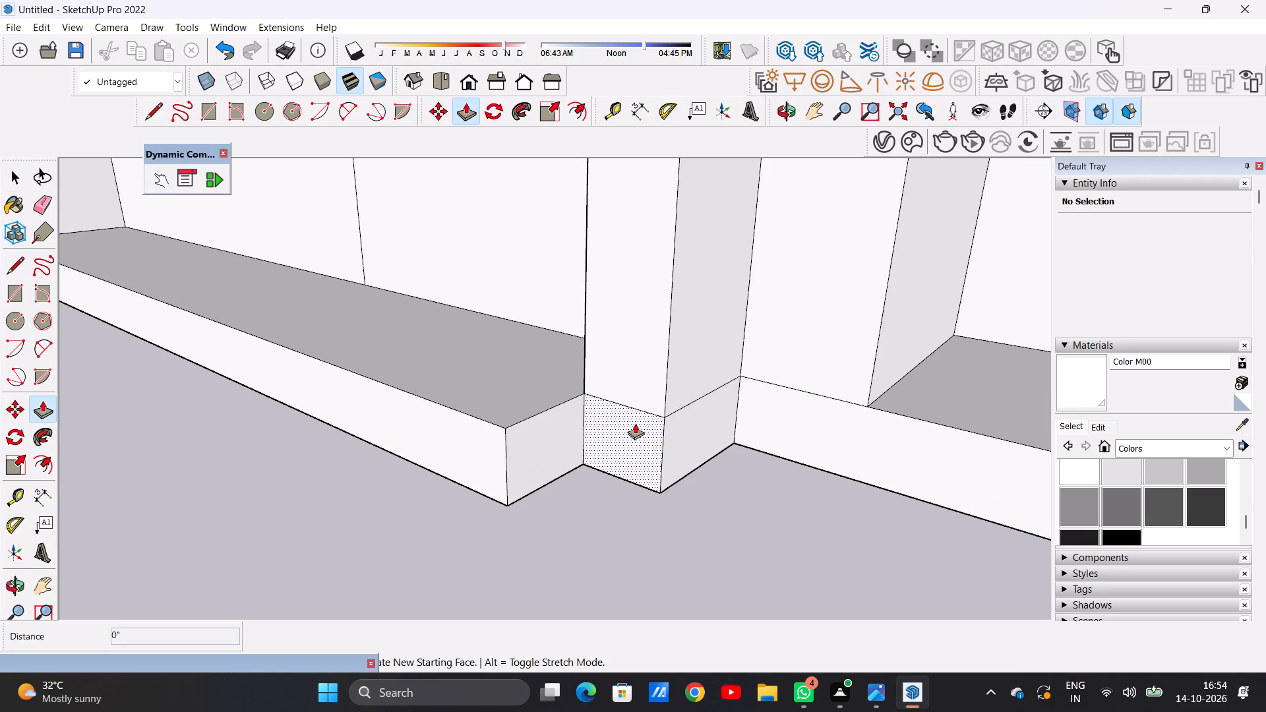
{"action": "left_click", "coordinate": [635, 423]}
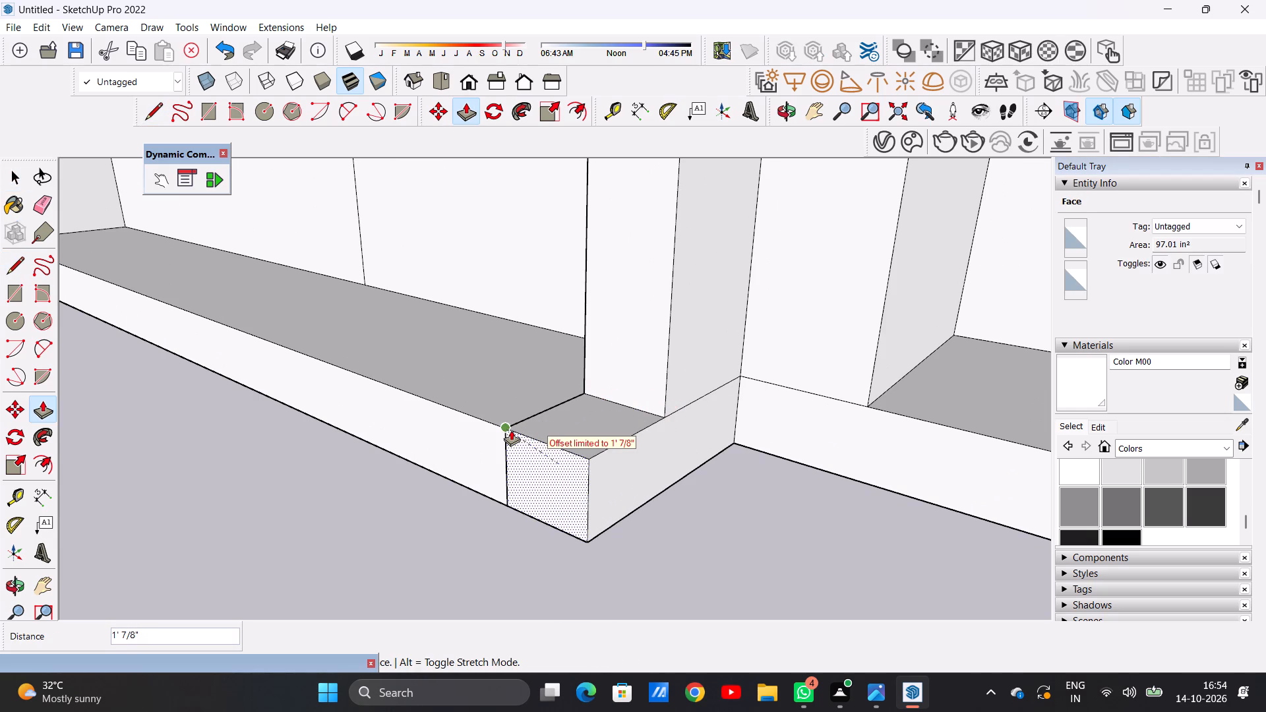
{"action": "left_click", "coordinate": [511, 430]}
{"action": "scroll", "coordinate": [630, 452], "scroll_direction": "down", "scroll_amount": 16}
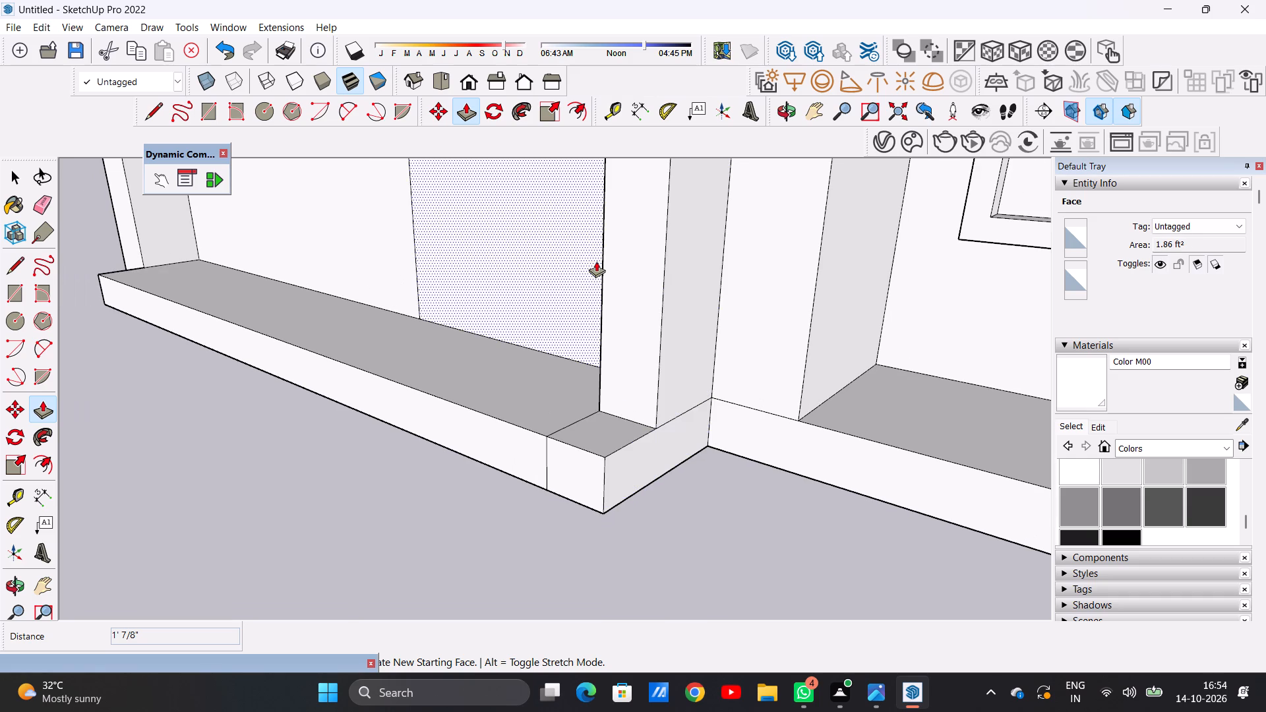
Push/Pull the plinth ledge's outer end face about 1' 2 7/8" sideways, flush with the villa's side wall.
{"action": "key", "text": "space"}
{"action": "scroll", "coordinate": [615, 348], "scroll_direction": "down", "scroll_amount": 10}
{"action": "middle_click_drag", "start_coordinate": [400, 316], "coordinate": [498, 346]}
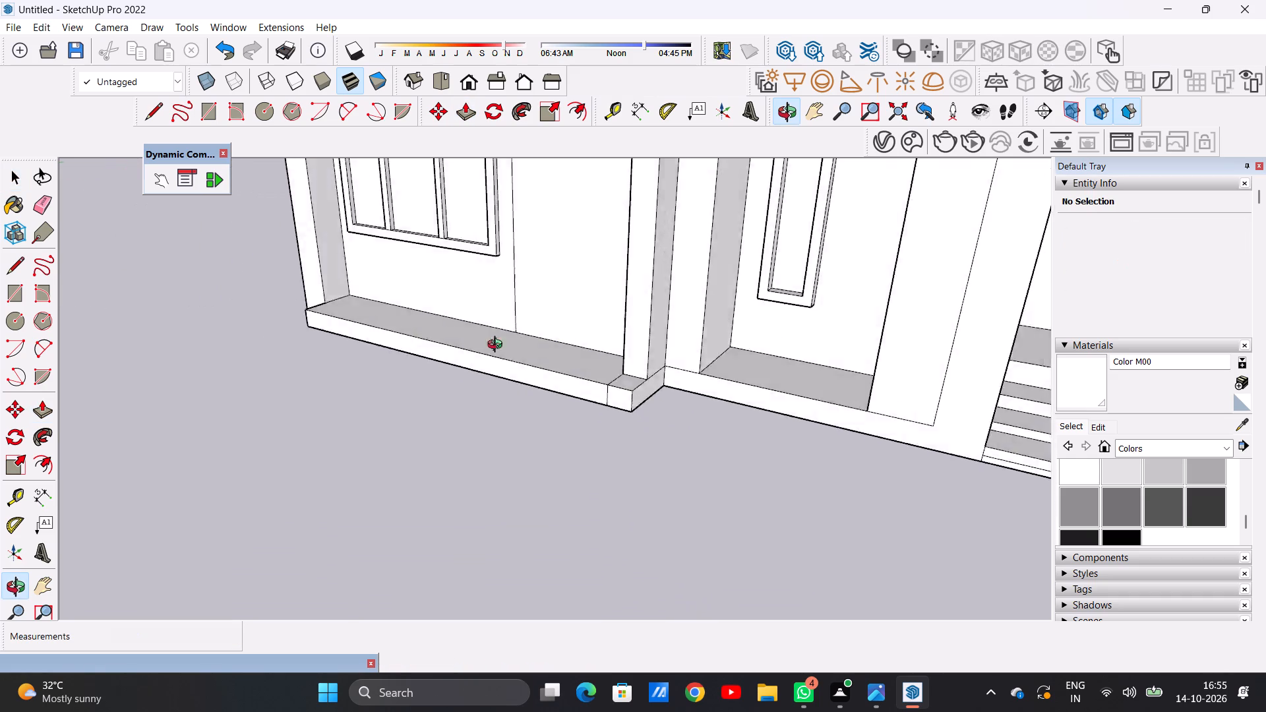
{"action": "middle_click_drag", "start_coordinate": [498, 346], "coordinate": [779, 350]}
{"action": "scroll", "coordinate": [733, 316], "scroll_direction": "down", "scroll_amount": 8}
{"action": "middle_click_drag", "start_coordinate": [553, 349], "coordinate": [604, 419]}
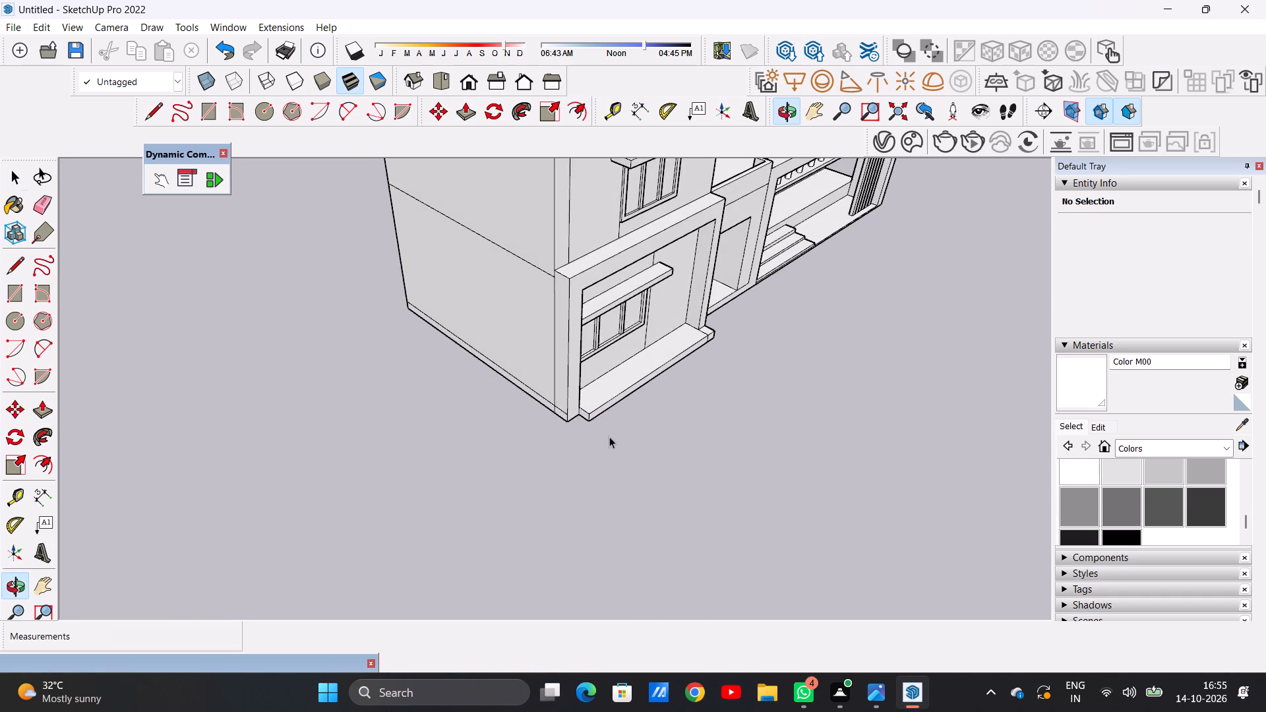
{"action": "scroll", "coordinate": [609, 436], "scroll_direction": "up", "scroll_amount": 15}
{"action": "middle_click_drag", "start_coordinate": [554, 403], "coordinate": [535, 322]}
{"action": "scroll", "coordinate": [555, 352], "scroll_direction": "up", "scroll_amount": 2}
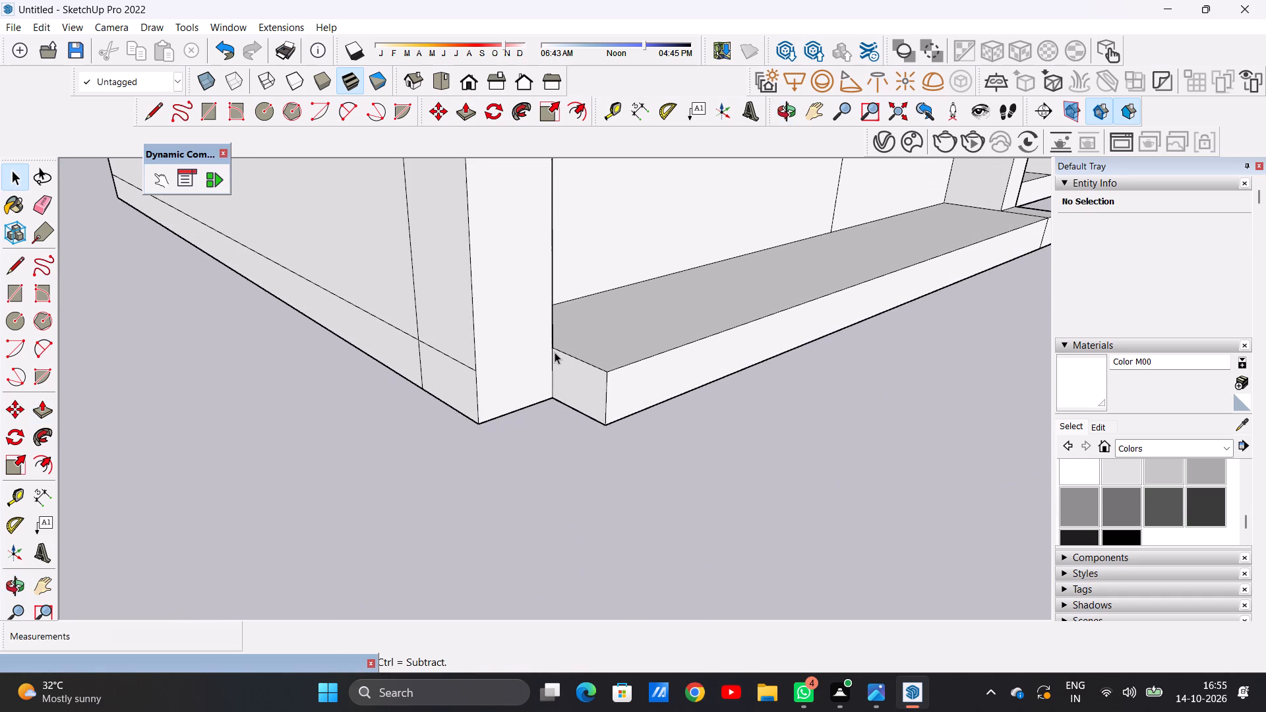
{"action": "key", "text": "p"}
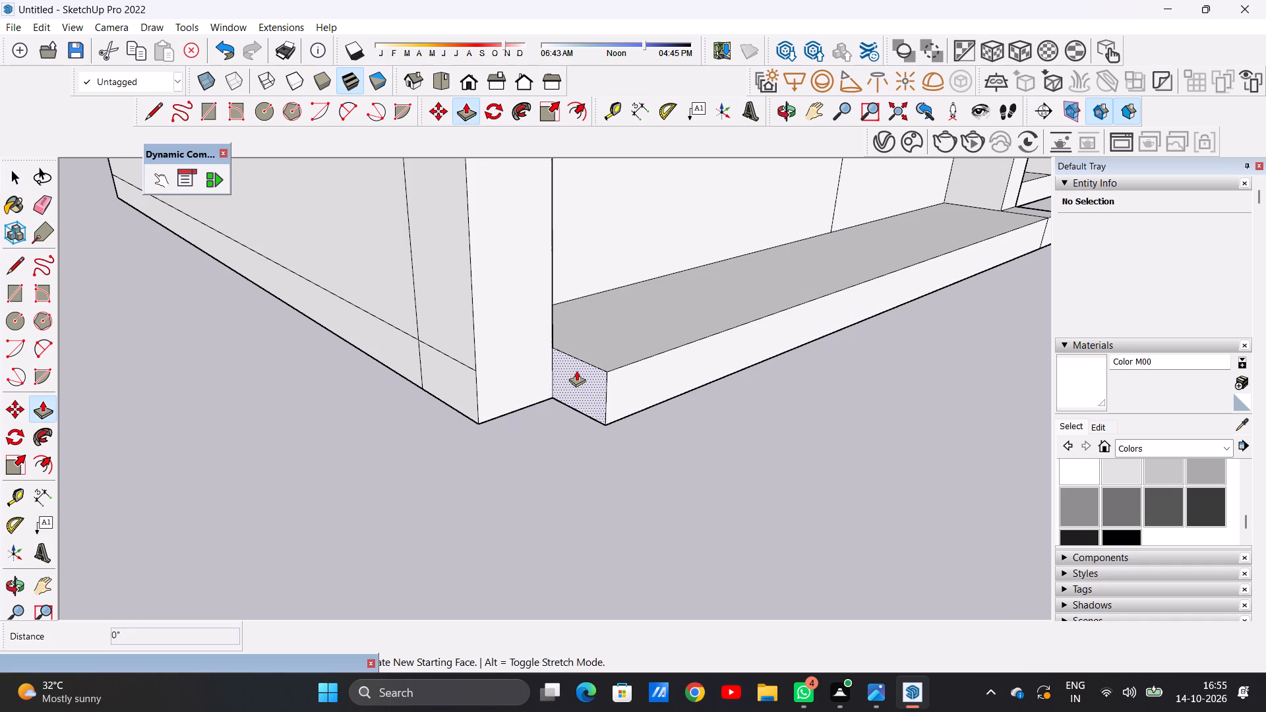
{"action": "left_click", "coordinate": [576, 371]}
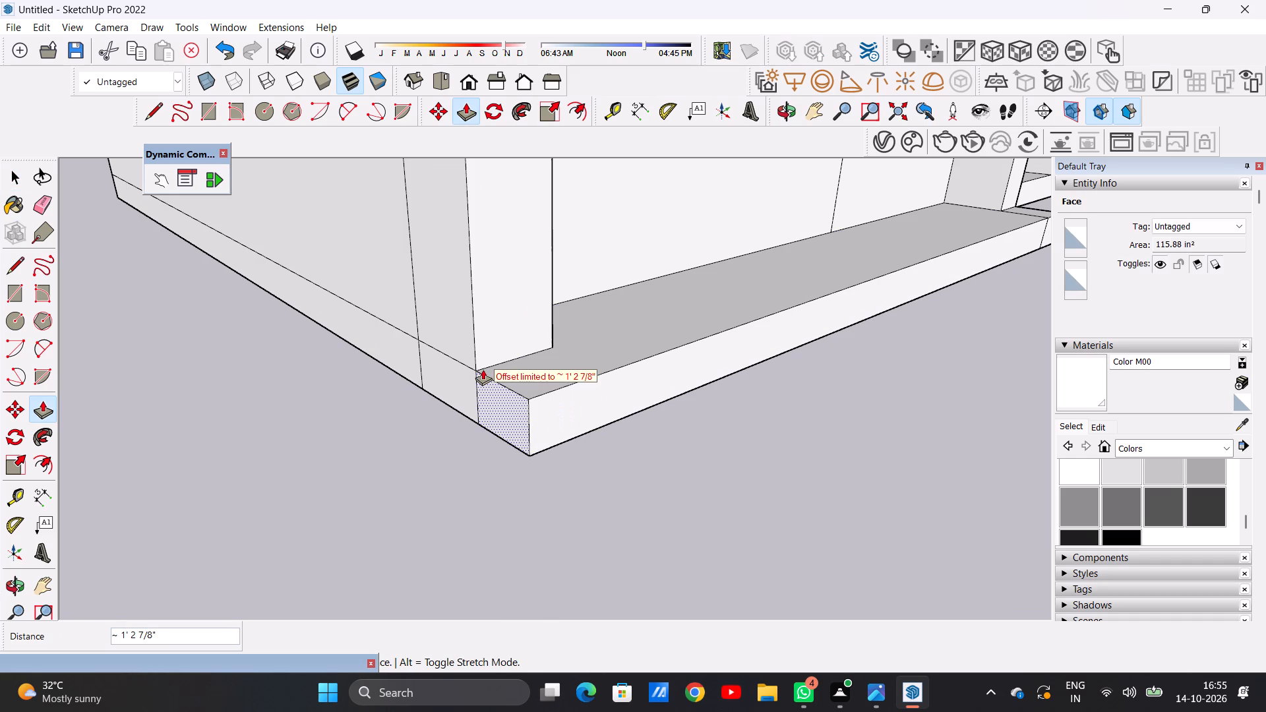
{"action": "left_click", "coordinate": [471, 362]}
{"action": "key", "text": "space"}
Erase the two seam lines on the plinth ledge's top and front faces at its end beside the entrance bay.
{"action": "scroll", "coordinate": [566, 391], "scroll_direction": "down", "scroll_amount": 9}
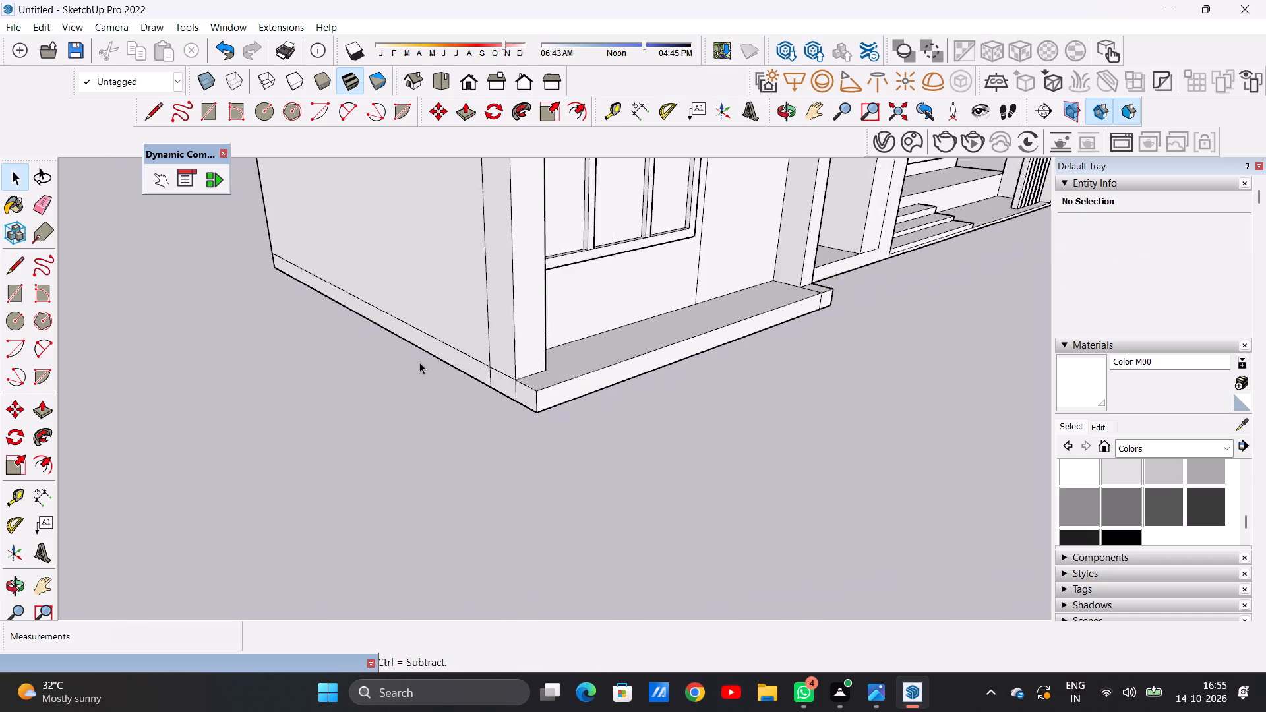
{"action": "scroll", "coordinate": [419, 362], "scroll_direction": "down", "scroll_amount": 10}
{"action": "middle_click_drag", "start_coordinate": [626, 349], "coordinate": [464, 411]}
{"action": "scroll", "coordinate": [562, 359], "scroll_direction": "up", "scroll_amount": 7}
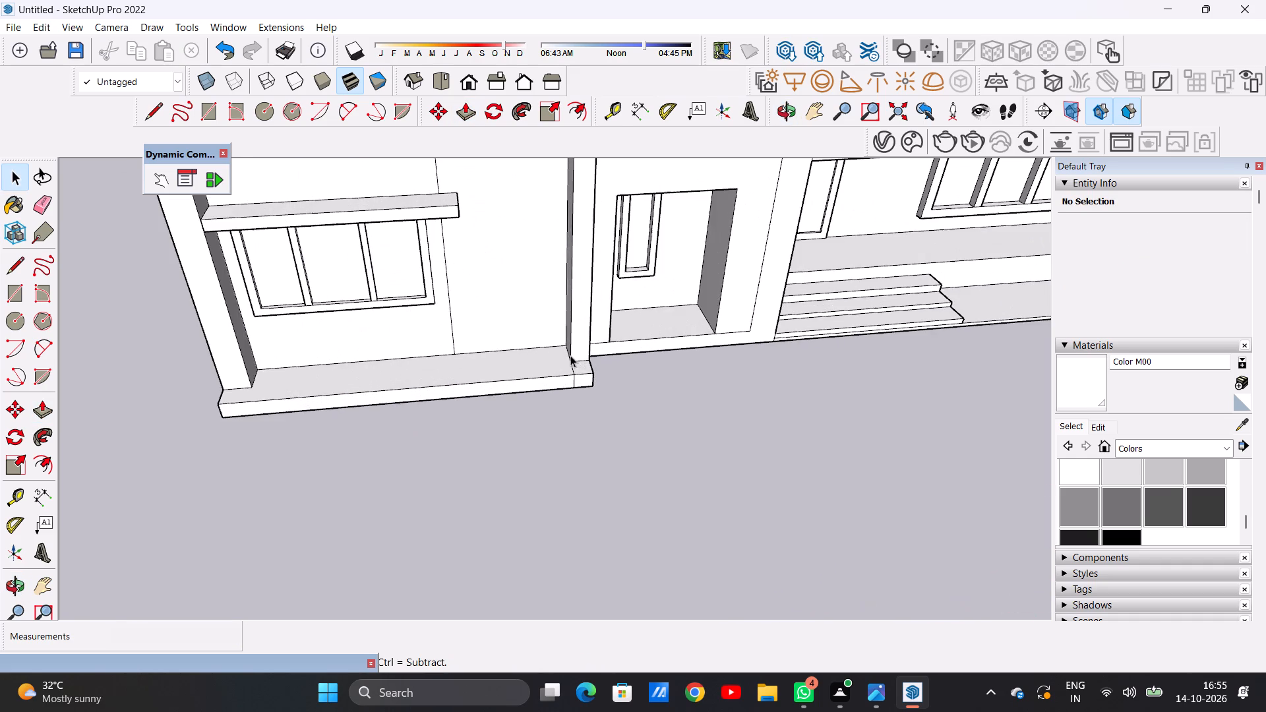
{"action": "scroll", "coordinate": [586, 360], "scroll_direction": "up", "scroll_amount": 13}
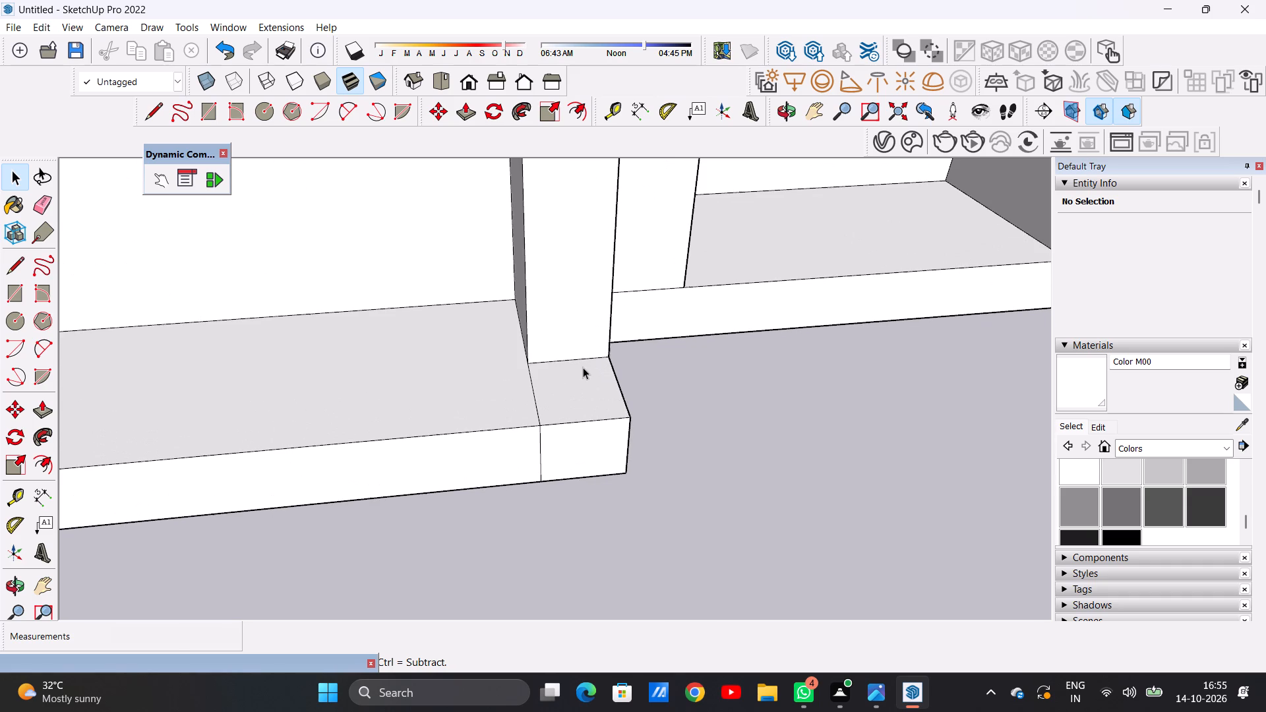
{"action": "key", "text": "e"}
{"action": "left_click_drag", "start_coordinate": [528, 388], "coordinate": [553, 390]}
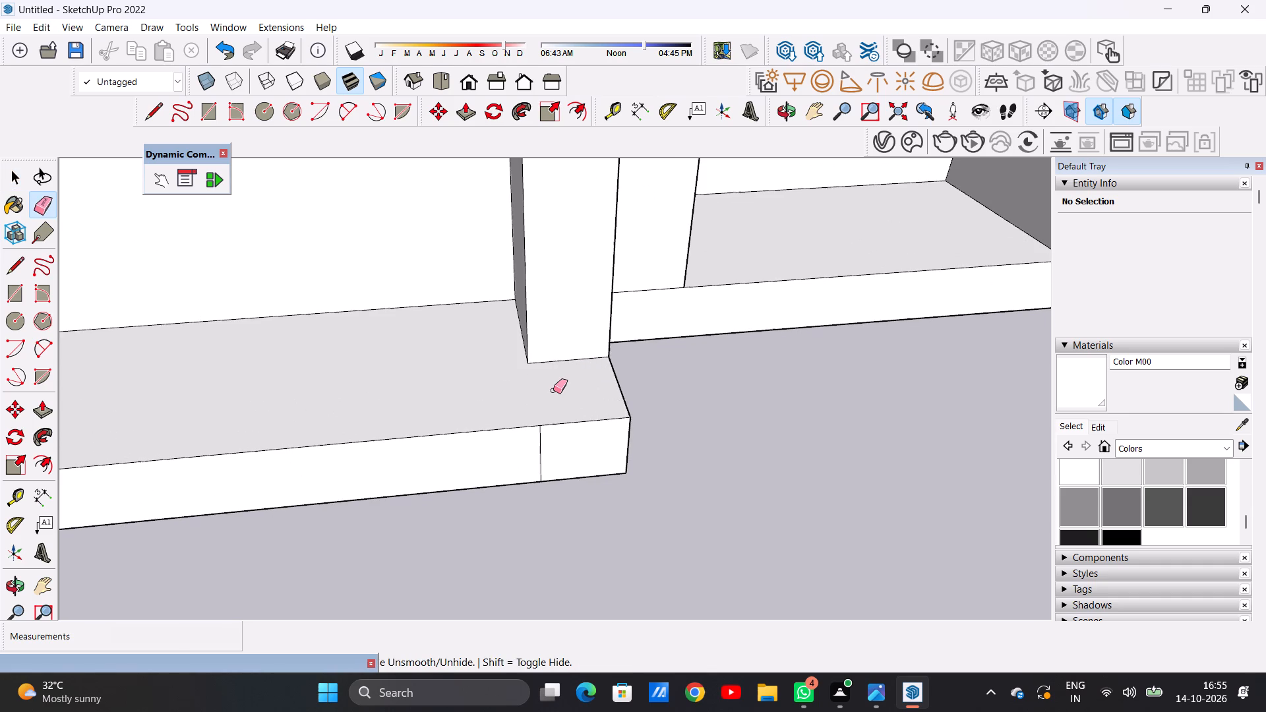
{"action": "left_click_drag", "start_coordinate": [539, 454], "coordinate": [552, 455]}
{"action": "scroll", "coordinate": [580, 409], "scroll_direction": "down", "scroll_amount": 7}
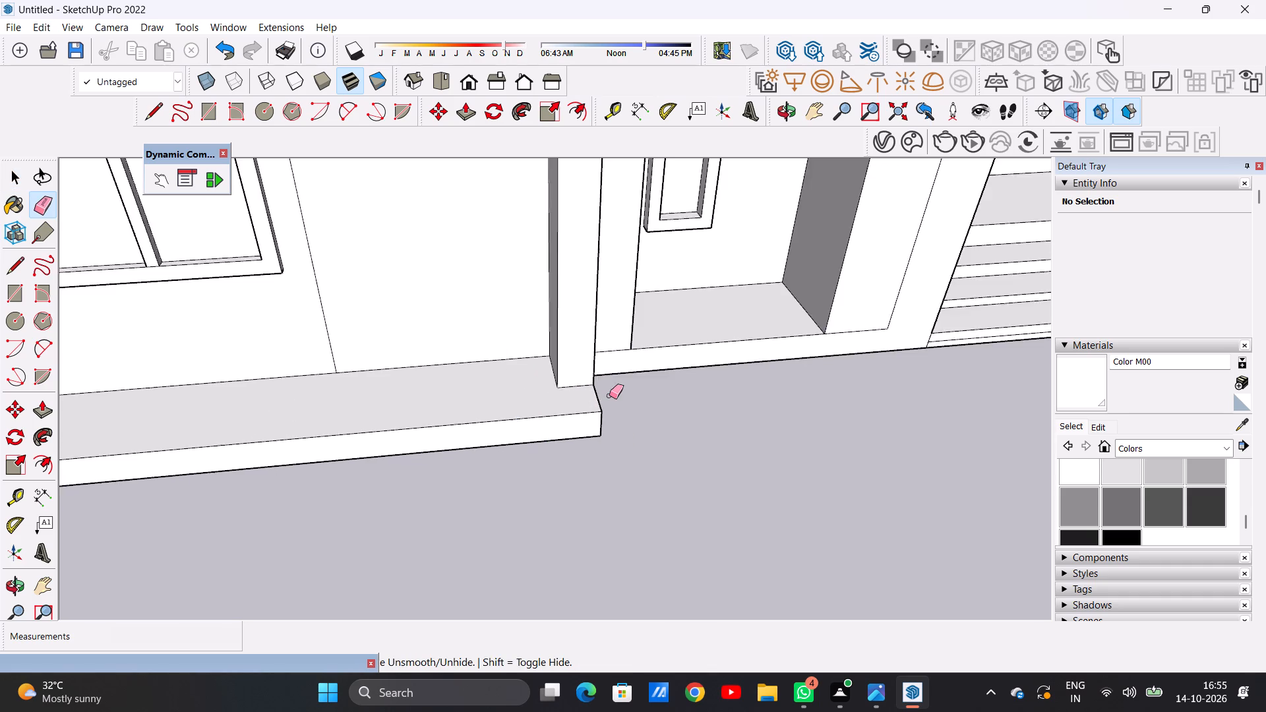
{"action": "scroll", "coordinate": [609, 396], "scroll_direction": "down", "scroll_amount": 12}
{"action": "scroll", "coordinate": [378, 433], "scroll_direction": "up", "scroll_amount": 7}
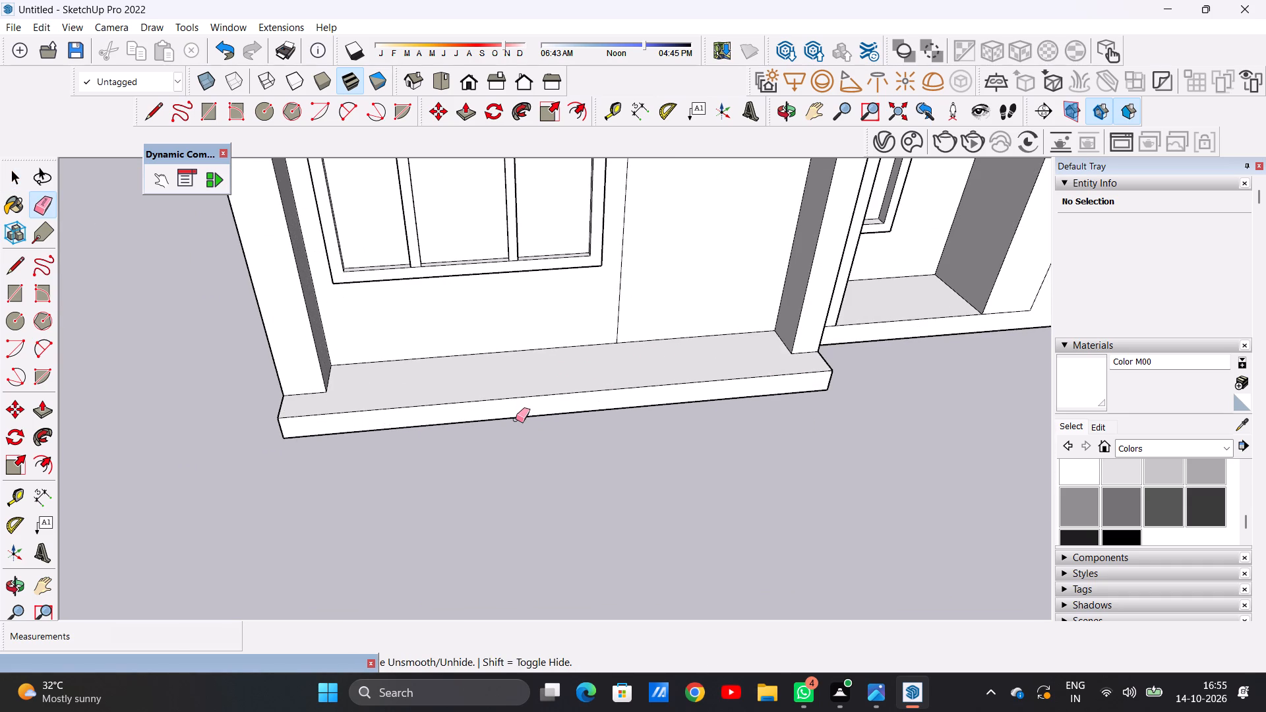
{"action": "scroll", "coordinate": [521, 419], "scroll_direction": "down", "scroll_amount": 7}
{"action": "key", "text": "space"}
Push/Pull the L-shaped outer border strip of the upper-floor balcony frame outward about 10 5/8".
{"action": "middle_click_drag", "start_coordinate": [741, 428], "coordinate": [690, 406]}
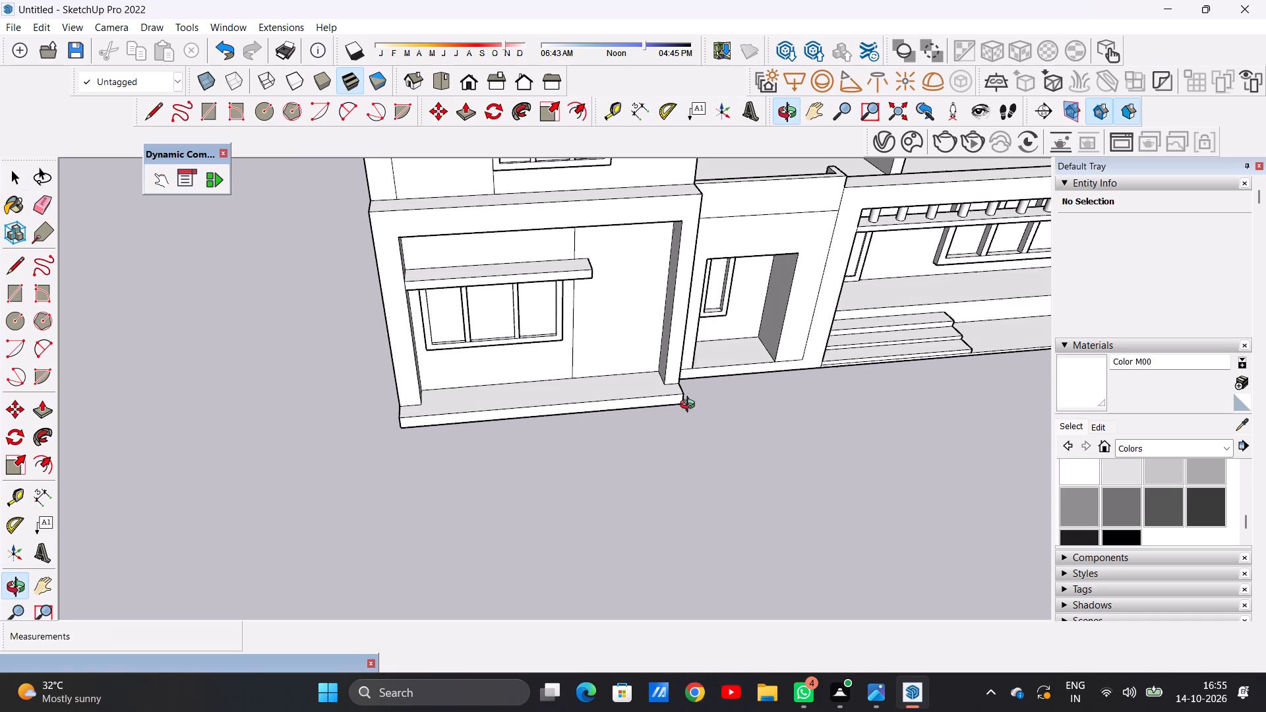
{"action": "middle_click_drag", "start_coordinate": [690, 406], "coordinate": [648, 316]}
{"action": "scroll", "coordinate": [545, 337], "scroll_direction": "down", "scroll_amount": 7}
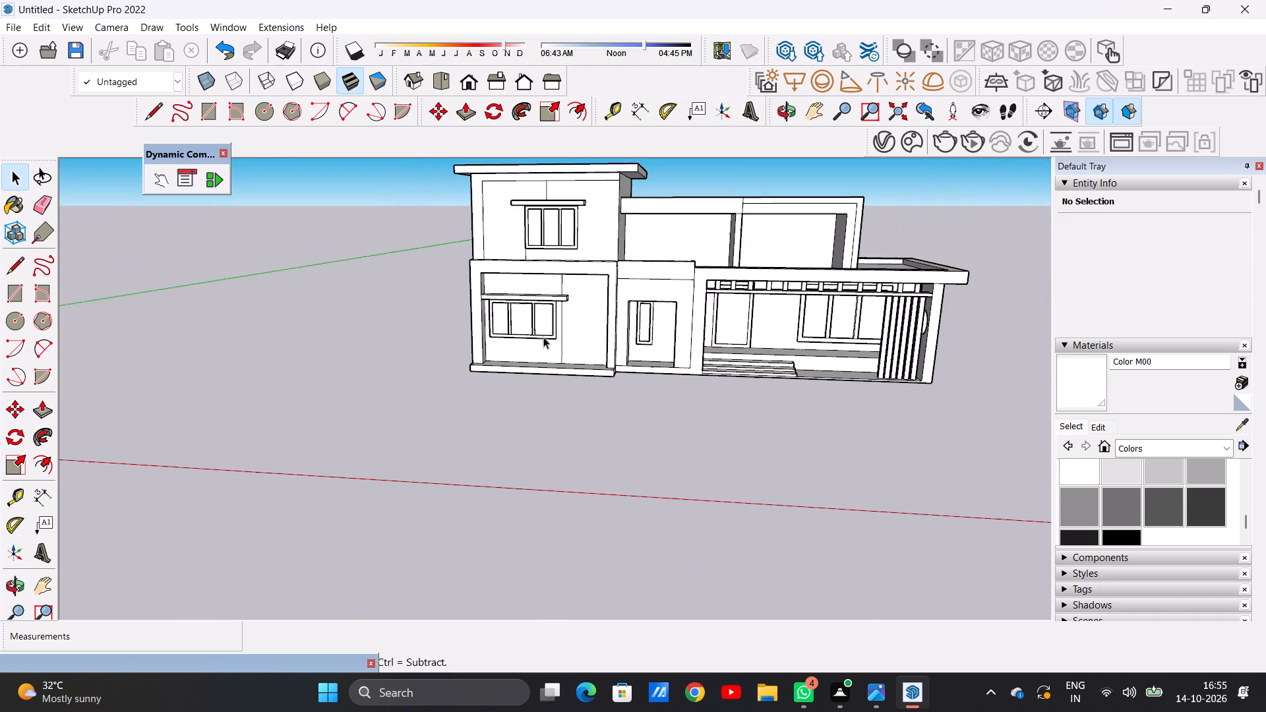
{"action": "middle_click_drag", "start_coordinate": [548, 363], "coordinate": [571, 335]}
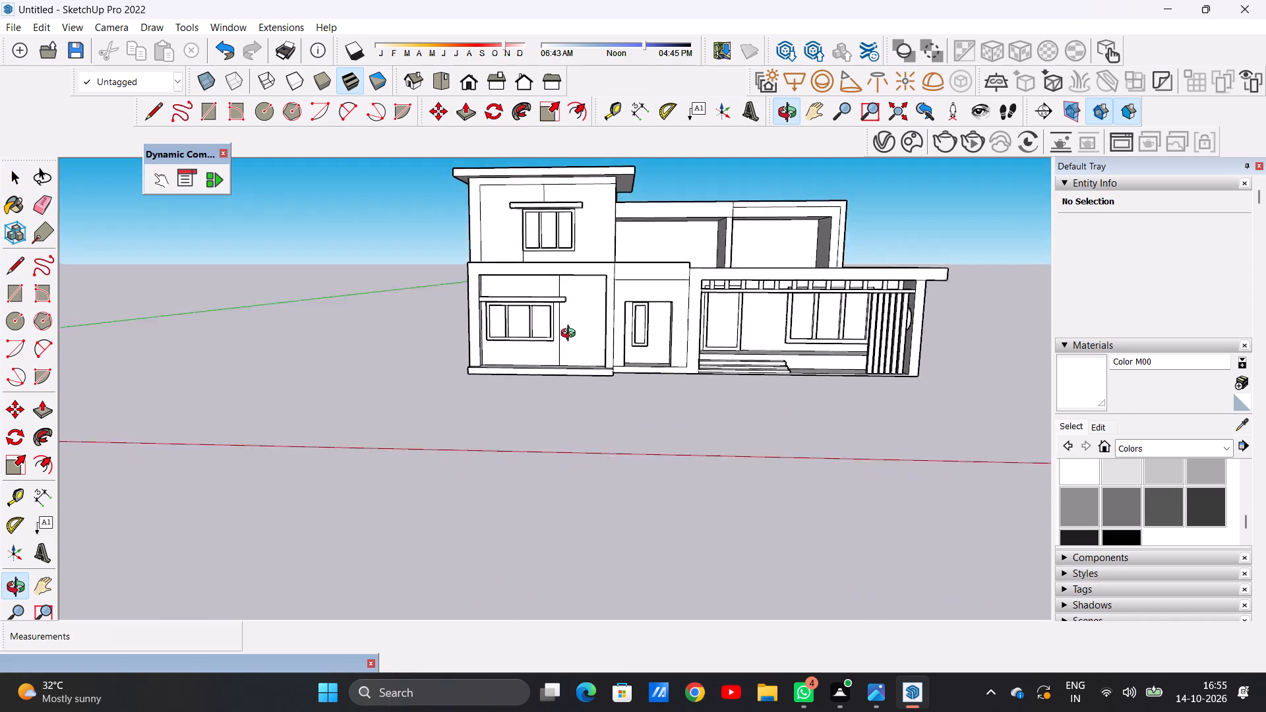
{"action": "middle_click_drag", "start_coordinate": [571, 335], "coordinate": [574, 323]}
{"action": "scroll", "coordinate": [574, 323], "scroll_direction": "up", "scroll_amount": 1}
{"action": "scroll", "coordinate": [447, 370], "scroll_direction": "down", "scroll_amount": 4}
{"action": "scroll", "coordinate": [700, 262], "scroll_direction": "up", "scroll_amount": 4}
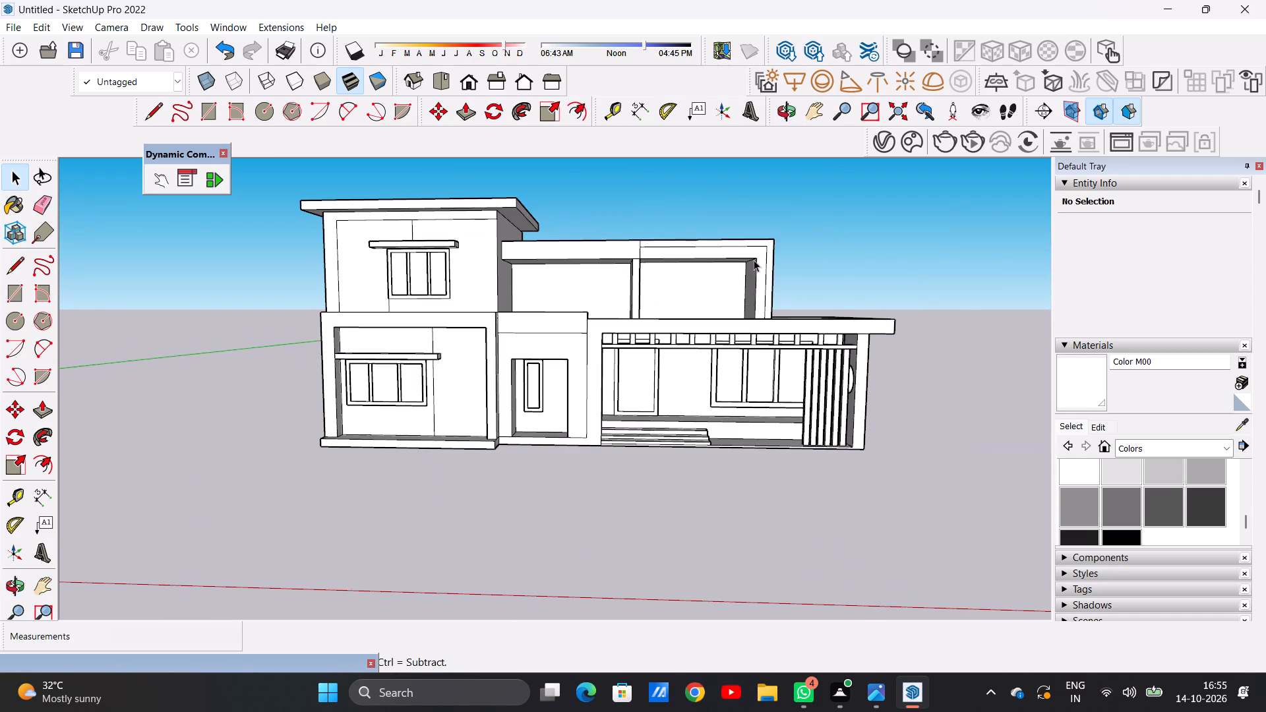
{"action": "middle_click_drag", "start_coordinate": [754, 260], "coordinate": [649, 361]}
{"action": "scroll", "coordinate": [805, 287], "scroll_direction": "up", "scroll_amount": 3}
{"action": "middle_click_drag", "start_coordinate": [723, 343], "coordinate": [671, 286]}
{"action": "scroll", "coordinate": [781, 262], "scroll_direction": "up", "scroll_amount": 7}
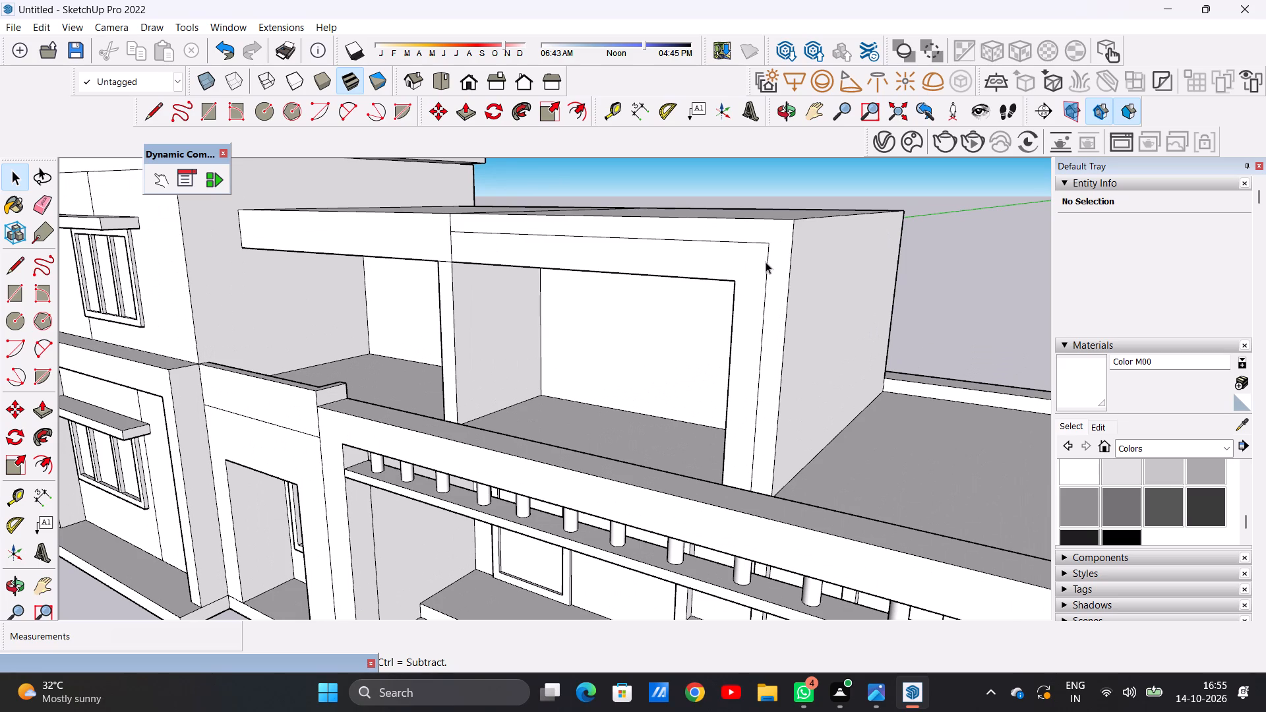
{"action": "scroll", "coordinate": [766, 262], "scroll_direction": "down", "scroll_amount": 6}
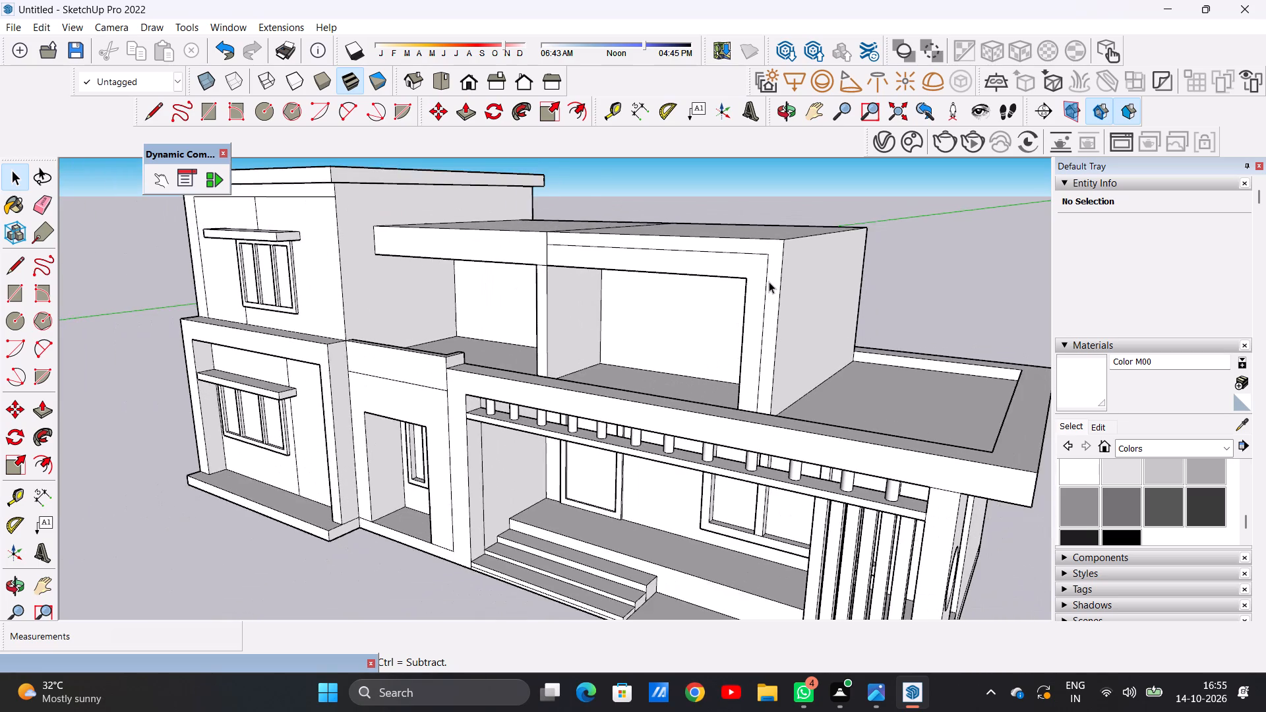
{"action": "scroll", "coordinate": [769, 282], "scroll_direction": "down", "scroll_amount": 8}
{"action": "scroll", "coordinate": [771, 323], "scroll_direction": "up", "scroll_amount": 6}
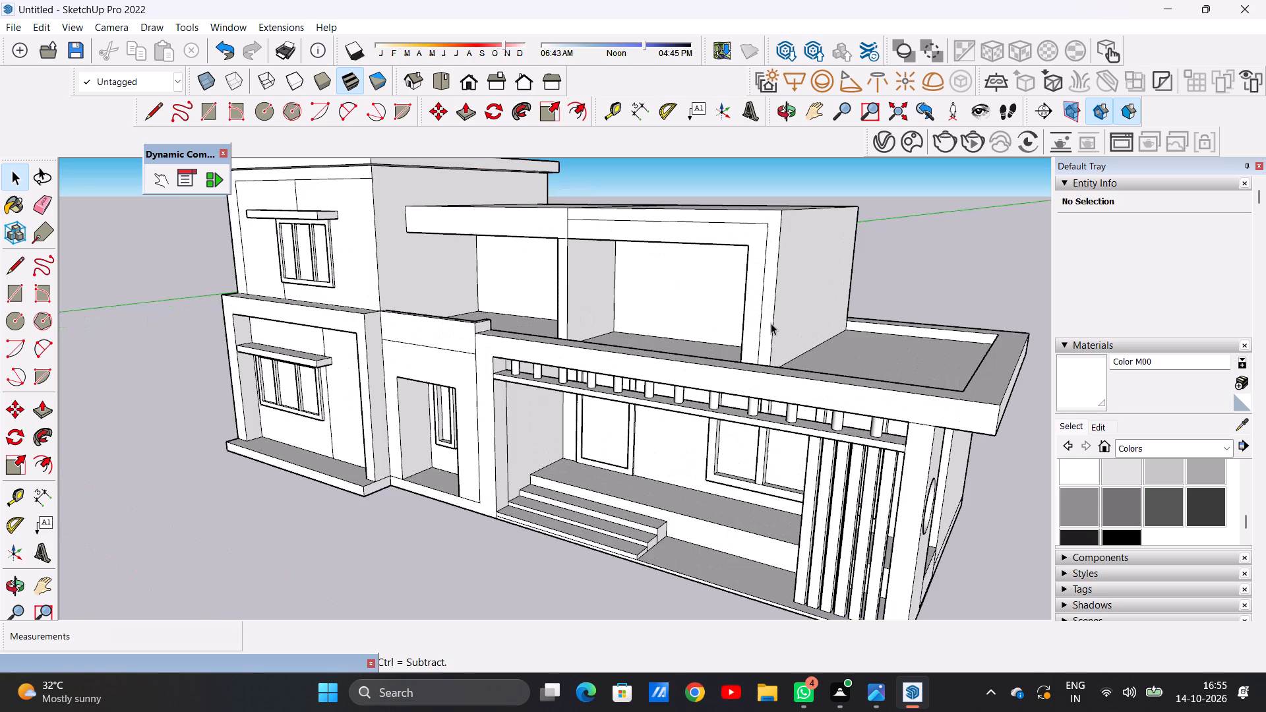
{"action": "key", "text": "p"}
{"action": "scroll", "coordinate": [773, 237], "scroll_direction": "up", "scroll_amount": 2}
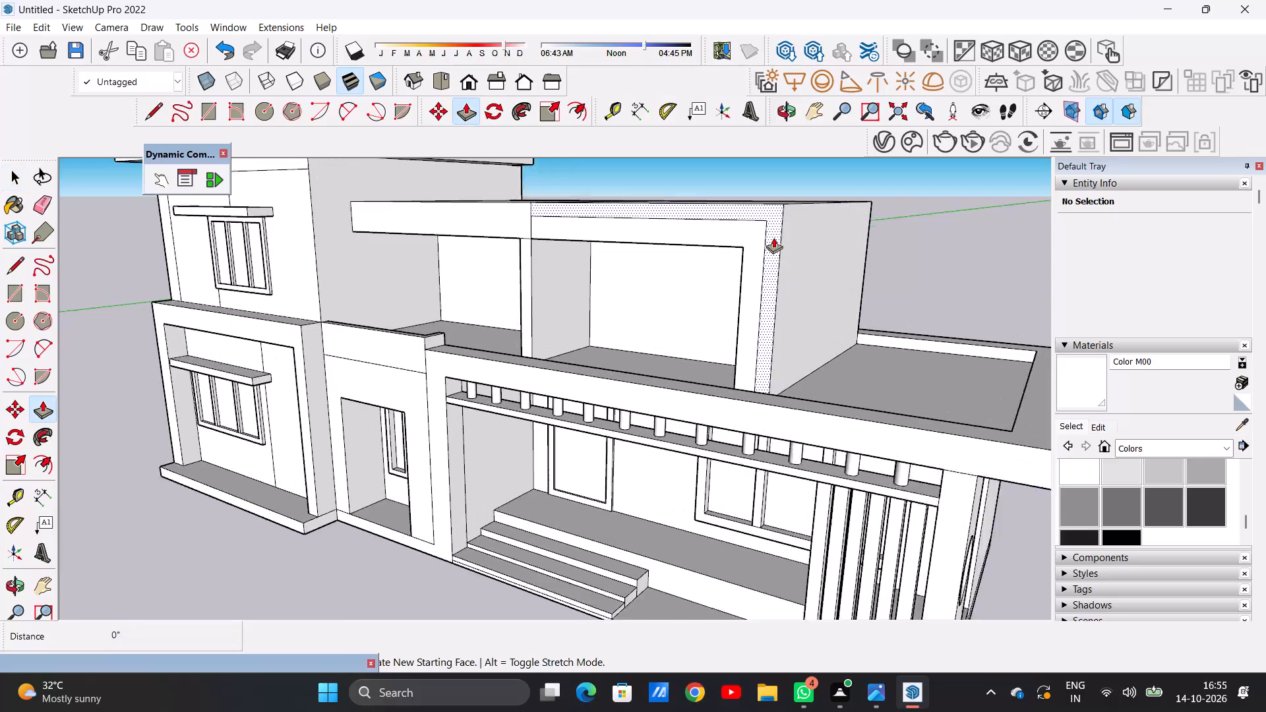
{"action": "scroll", "coordinate": [773, 237], "scroll_direction": "up", "scroll_amount": 3}
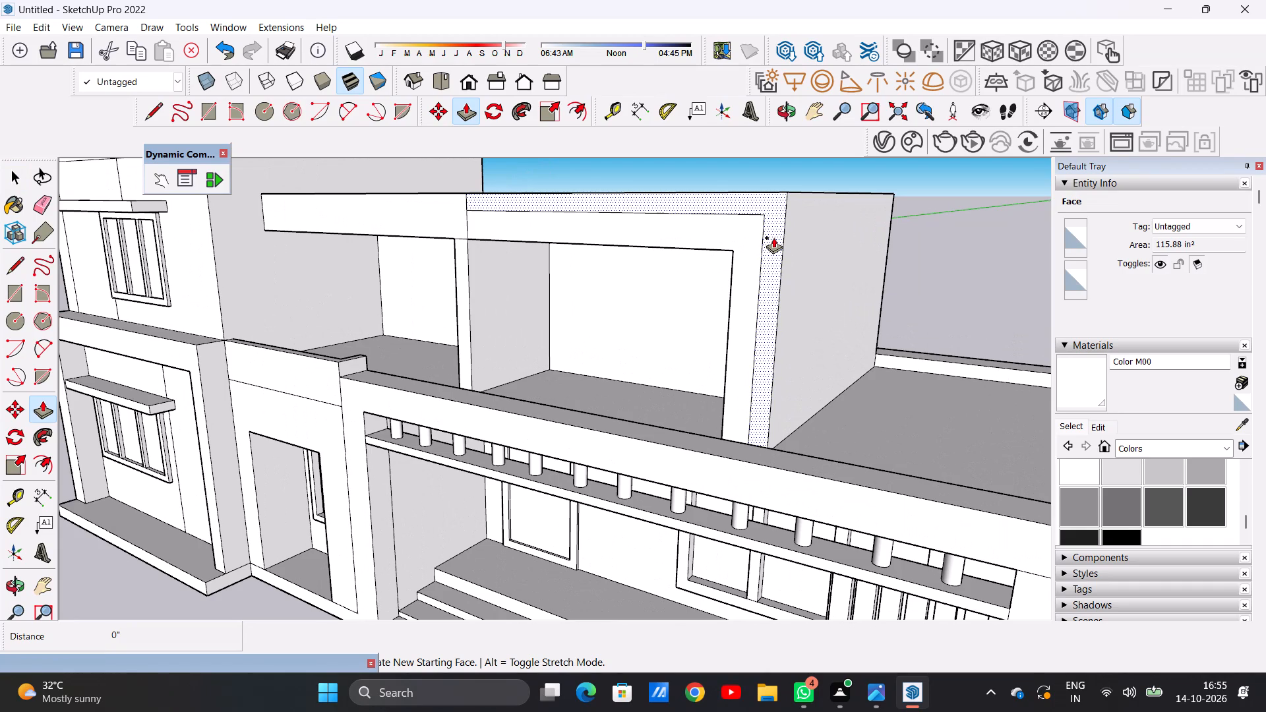
{"action": "left_click", "coordinate": [773, 237]}
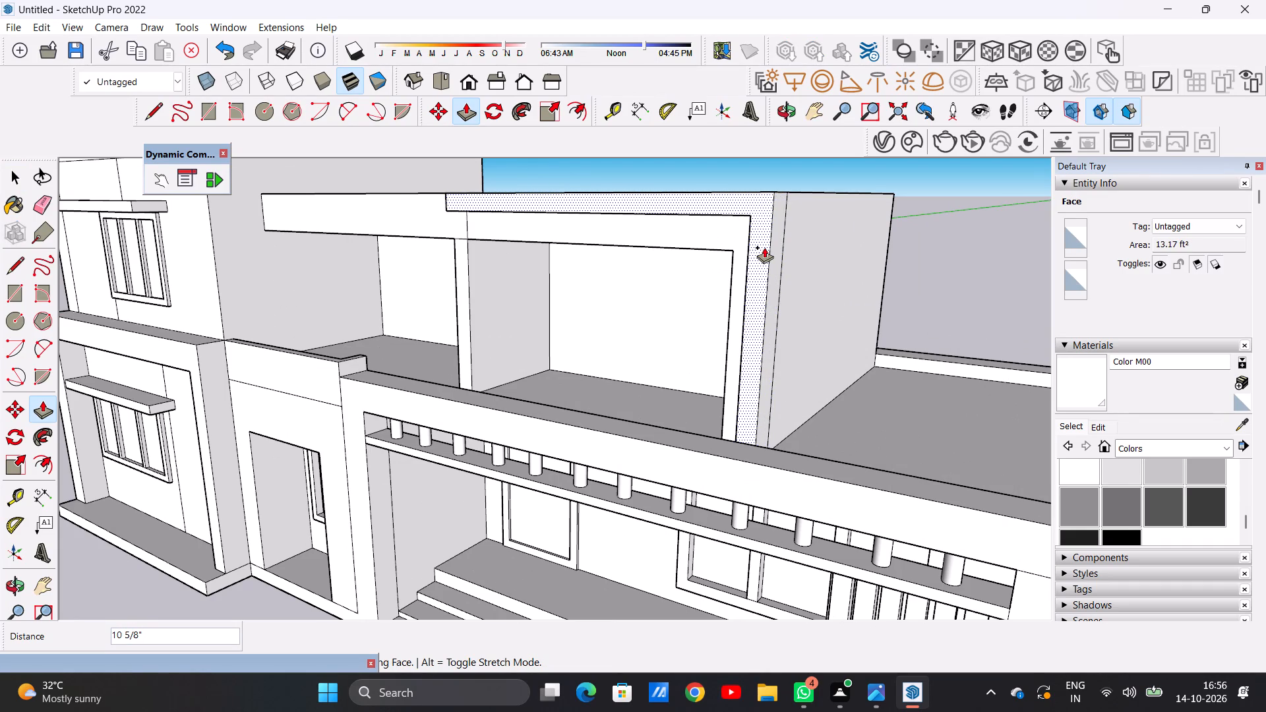
{"action": "left_click", "coordinate": [764, 247]}
{"action": "key", "text": "space"}
Examine the upper-floor balcony frame's projecting border from the front, side and above, along with the overall elevation.
{"action": "scroll", "coordinate": [770, 266], "scroll_direction": "down", "scroll_amount": 5}
{"action": "middle_click_drag", "start_coordinate": [784, 270], "coordinate": [720, 282]}
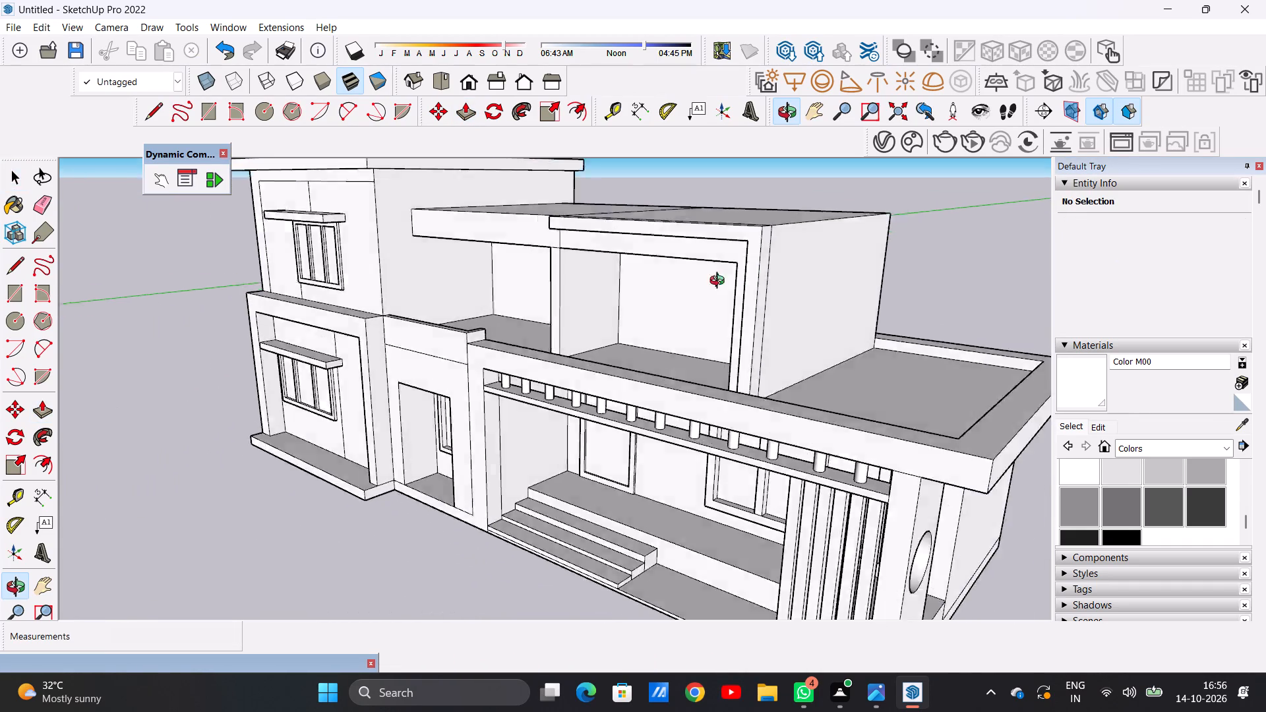
{"action": "middle_click_drag", "start_coordinate": [720, 282], "coordinate": [859, 419]}
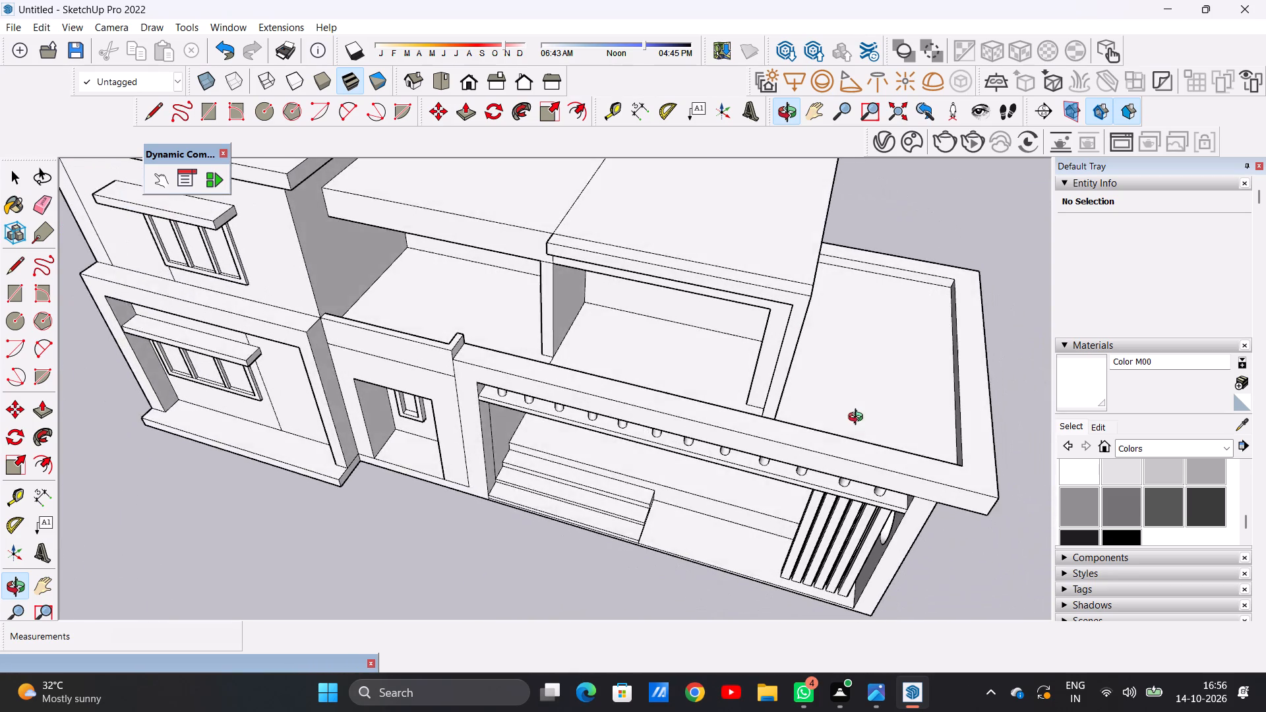
{"action": "middle_click_drag", "start_coordinate": [859, 419], "coordinate": [805, 398]}
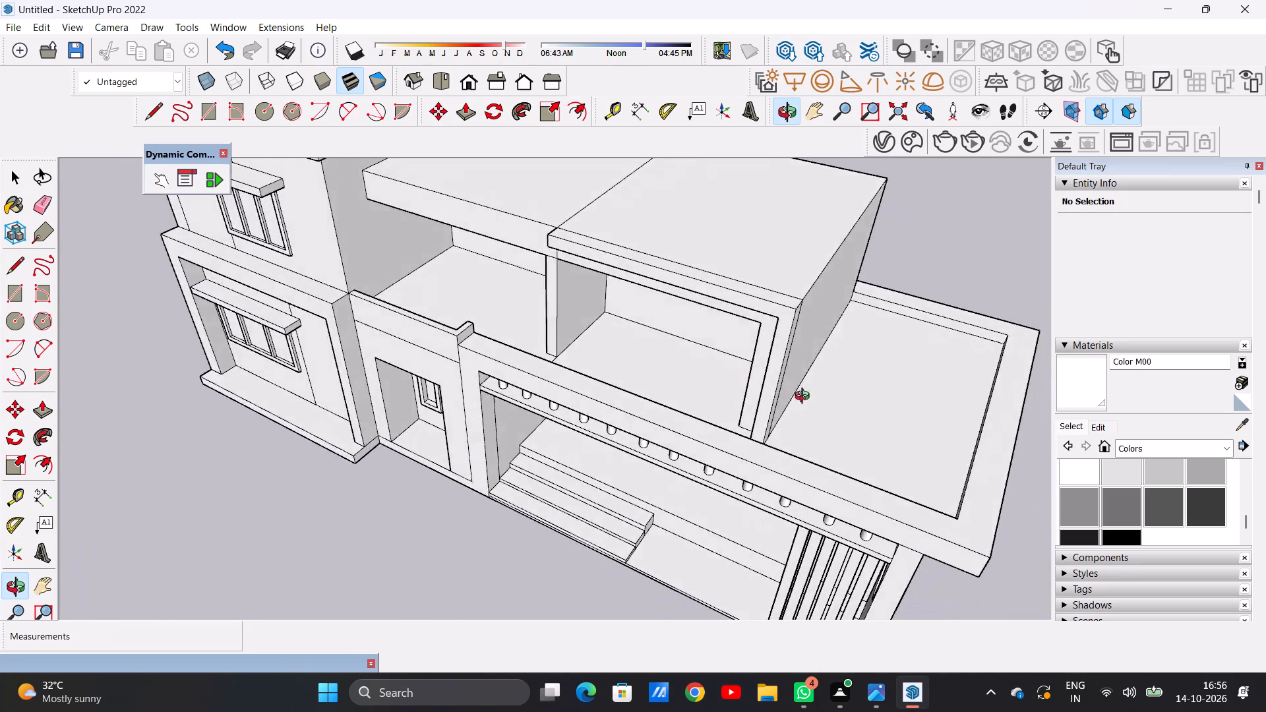
{"action": "middle_click_drag", "start_coordinate": [805, 398], "coordinate": [896, 324]}
{"action": "scroll", "coordinate": [745, 354], "scroll_direction": "up", "scroll_amount": 6}
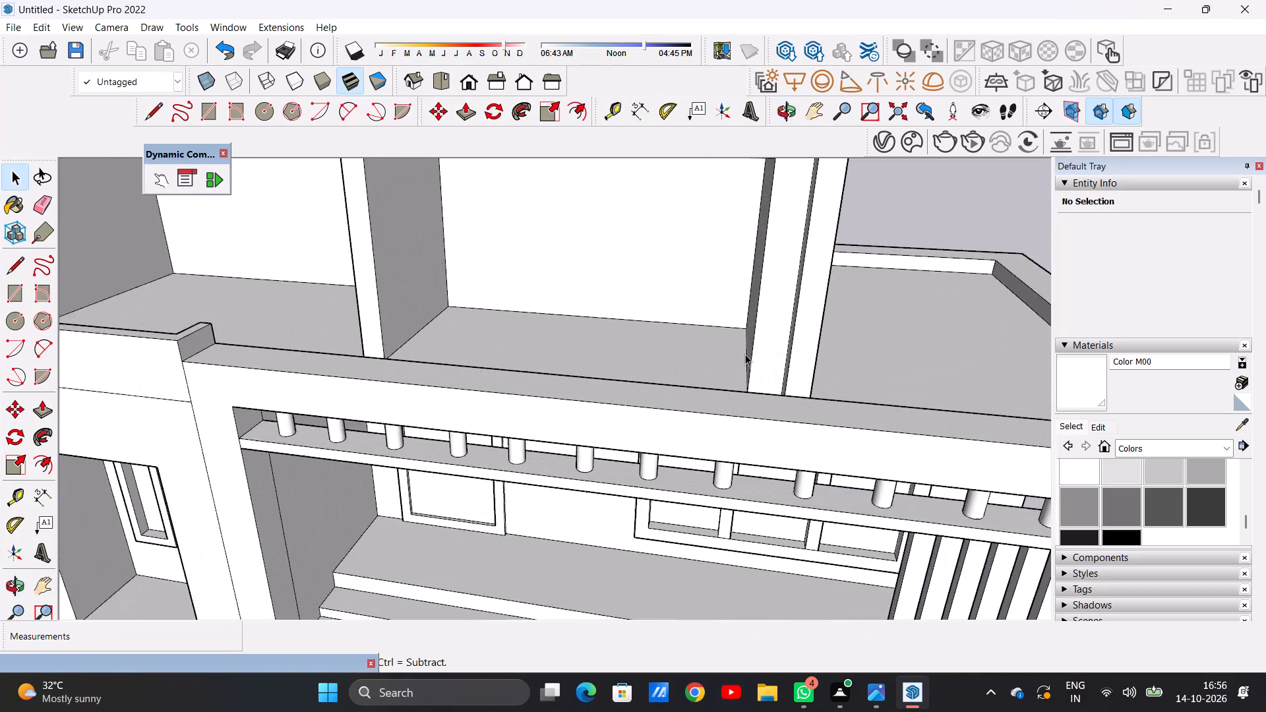
{"action": "middle_click_drag", "start_coordinate": [740, 357], "coordinate": [752, 287]}
{"action": "scroll", "coordinate": [752, 287], "scroll_direction": "up", "scroll_amount": 1}
{"action": "scroll", "coordinate": [713, 315], "scroll_direction": "down", "scroll_amount": 9}
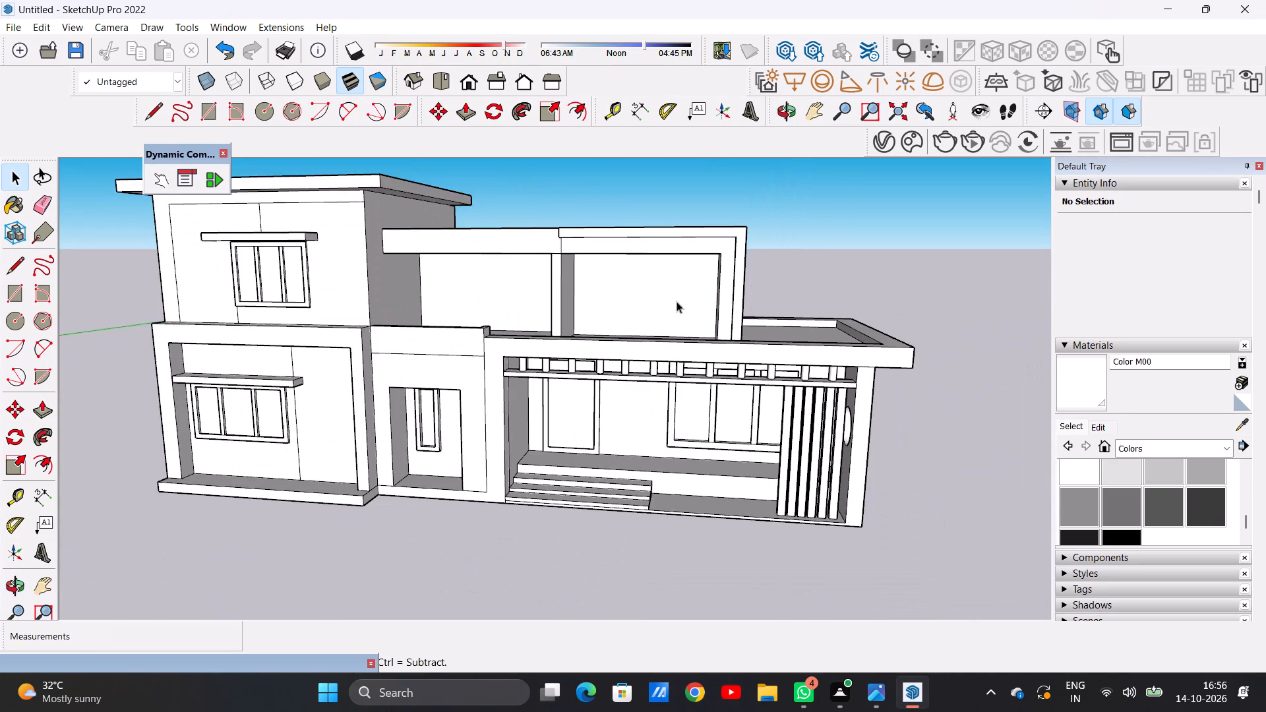
{"action": "middle_click_drag", "start_coordinate": [677, 301], "coordinate": [336, 465]}
{"action": "scroll", "coordinate": [547, 456], "scroll_direction": "up", "scroll_amount": 7}
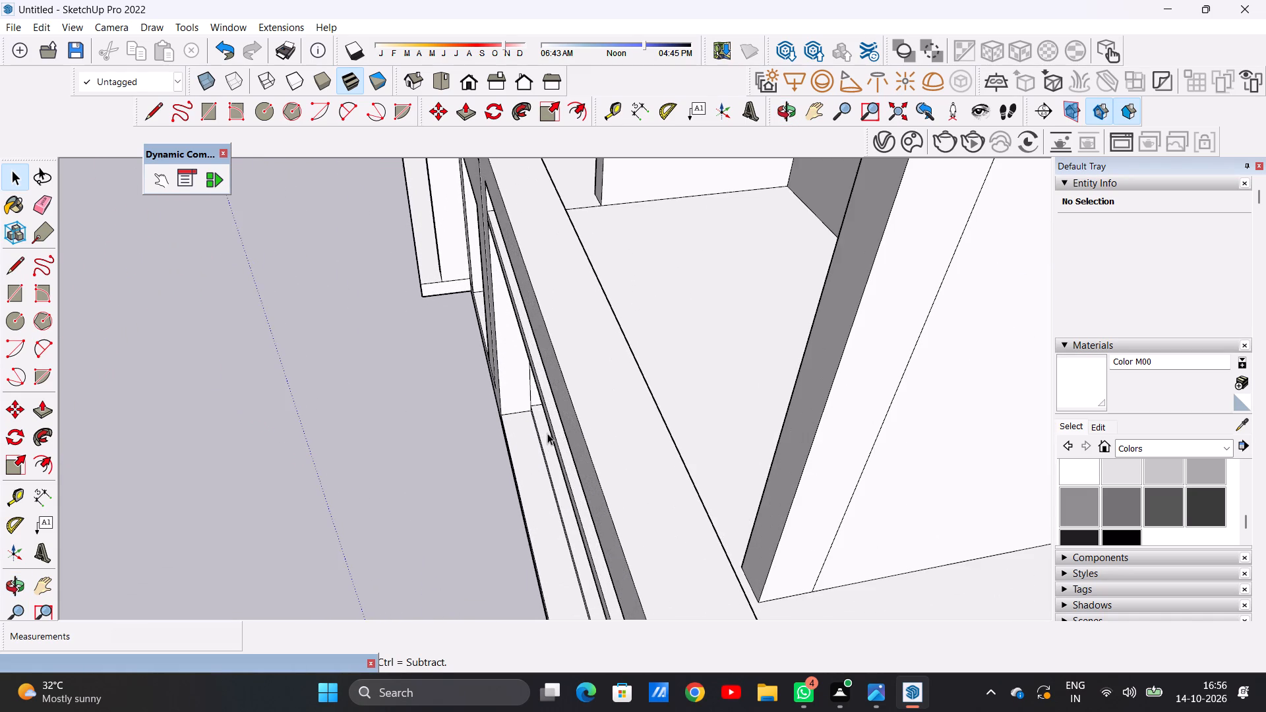
{"action": "scroll", "coordinate": [547, 433], "scroll_direction": "down", "scroll_amount": 14}
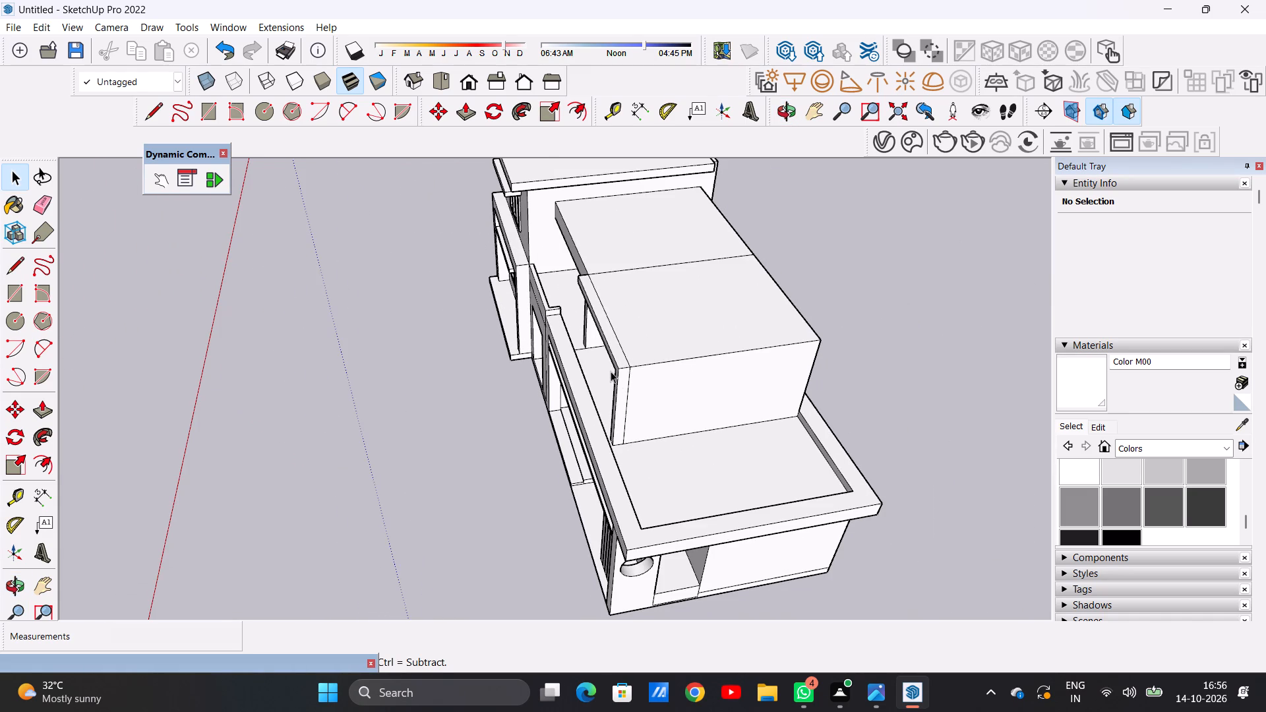
{"action": "scroll", "coordinate": [640, 363], "scroll_direction": "down", "scroll_amount": 2}
{"action": "middle_click_drag", "start_coordinate": [626, 407], "coordinate": [789, 326]}
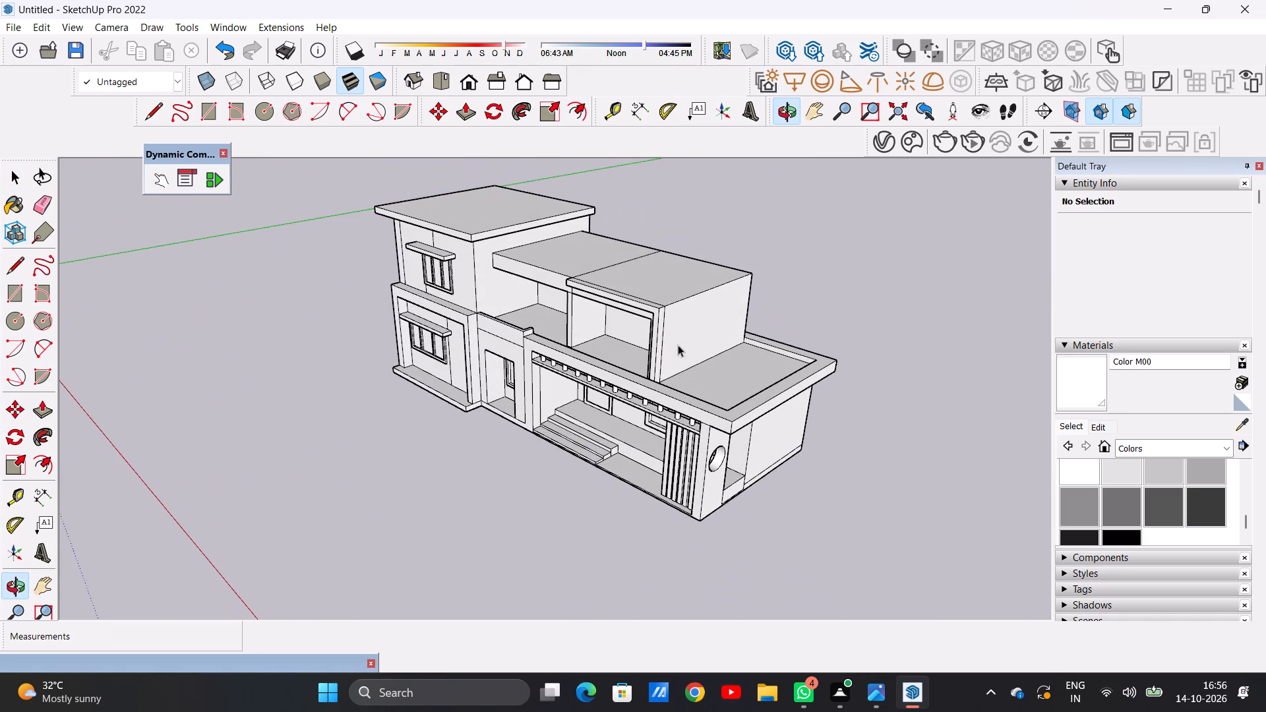
{"action": "middle_click_drag", "start_coordinate": [500, 350], "coordinate": [725, 273]}
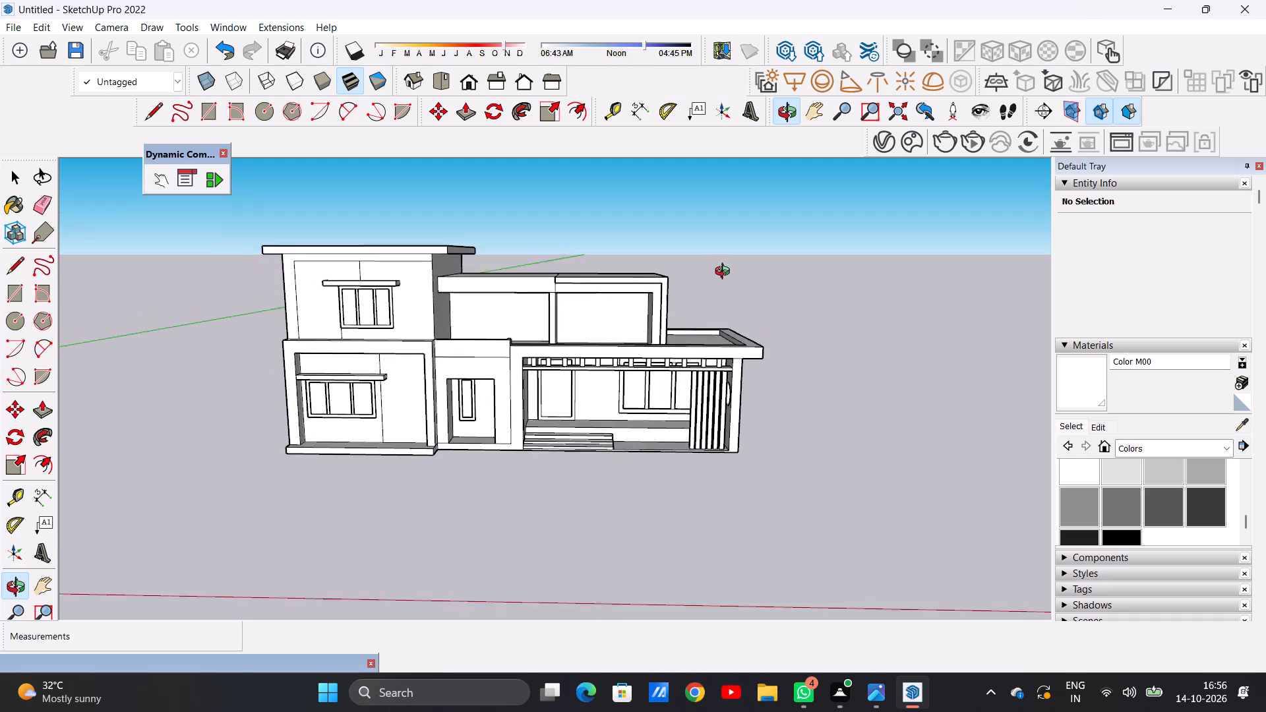
{"action": "middle_click_drag", "start_coordinate": [725, 273], "coordinate": [725, 271]}
{"action": "scroll", "coordinate": [600, 332], "scroll_direction": "up", "scroll_amount": 6}
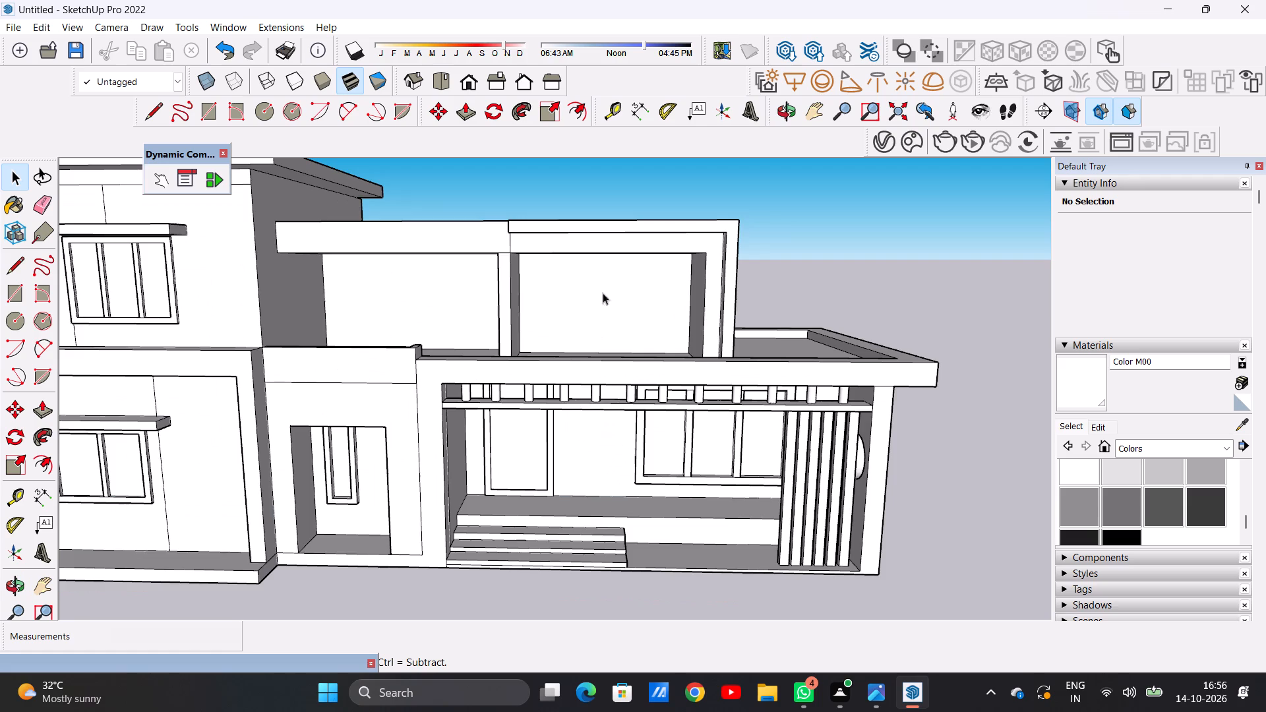
{"action": "scroll", "coordinate": [603, 275], "scroll_direction": "down", "scroll_amount": 2}
{"action": "scroll", "coordinate": [603, 275], "scroll_direction": "up", "scroll_amount": 6}
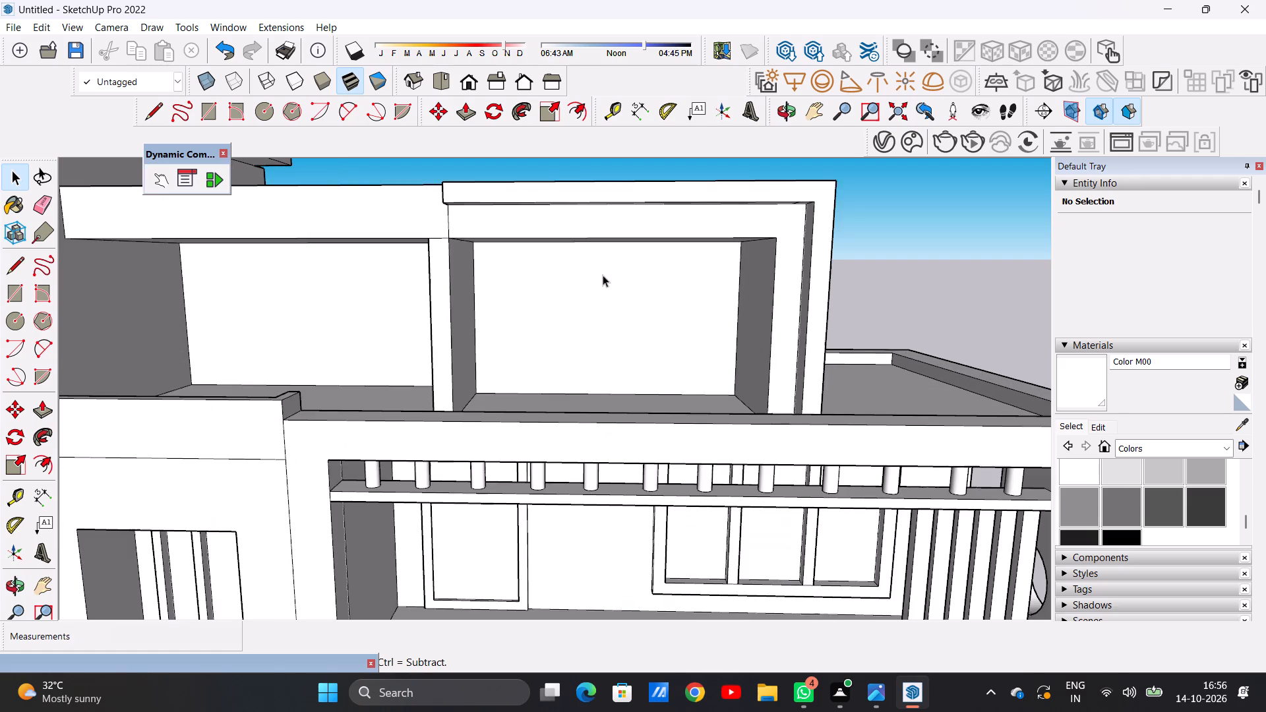
{"action": "middle_click_drag", "start_coordinate": [630, 256], "coordinate": [375, 308]}
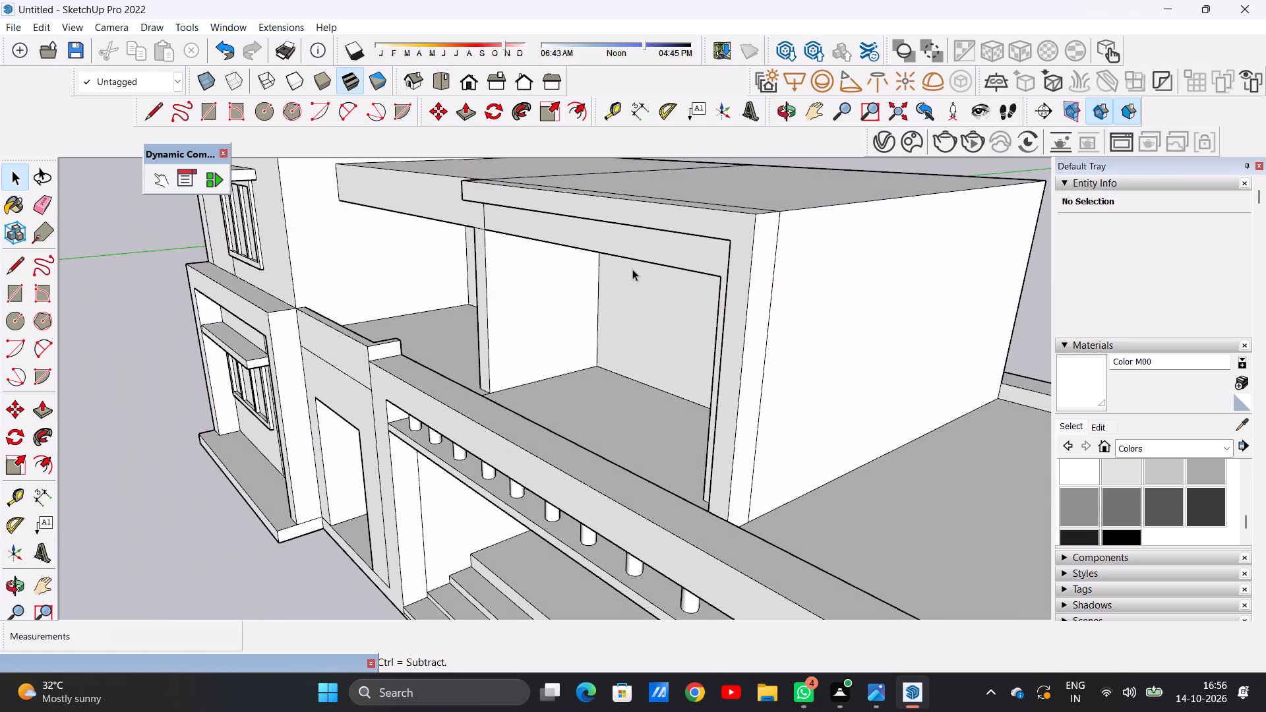
{"action": "scroll", "coordinate": [662, 256], "scroll_direction": "down", "scroll_amount": 6}
{"action": "middle_click_drag", "start_coordinate": [684, 272], "coordinate": [807, 250]}
{"action": "scroll", "coordinate": [729, 245], "scroll_direction": "up", "scroll_amount": 7}
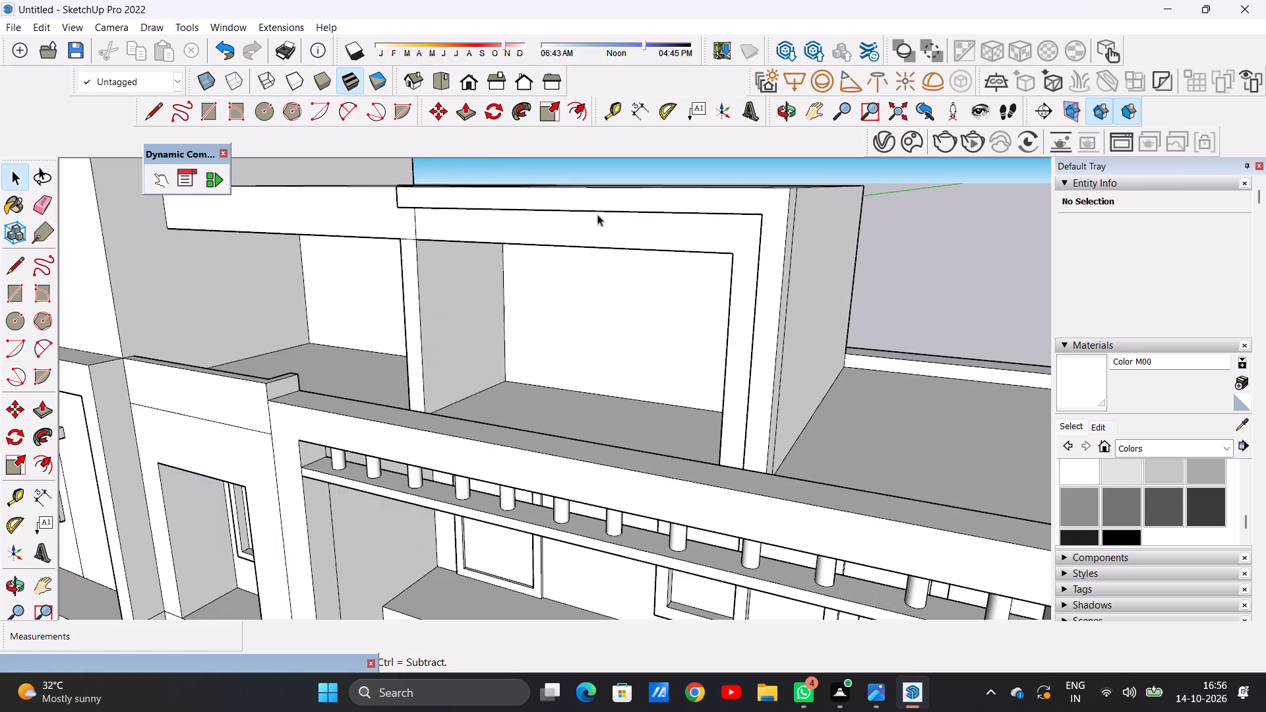
Examine the upper-floor balcony frame's projecting border and the porch below it from the front, above and below.
{"action": "middle_click_drag", "start_coordinate": [497, 225], "coordinate": [653, 246]}
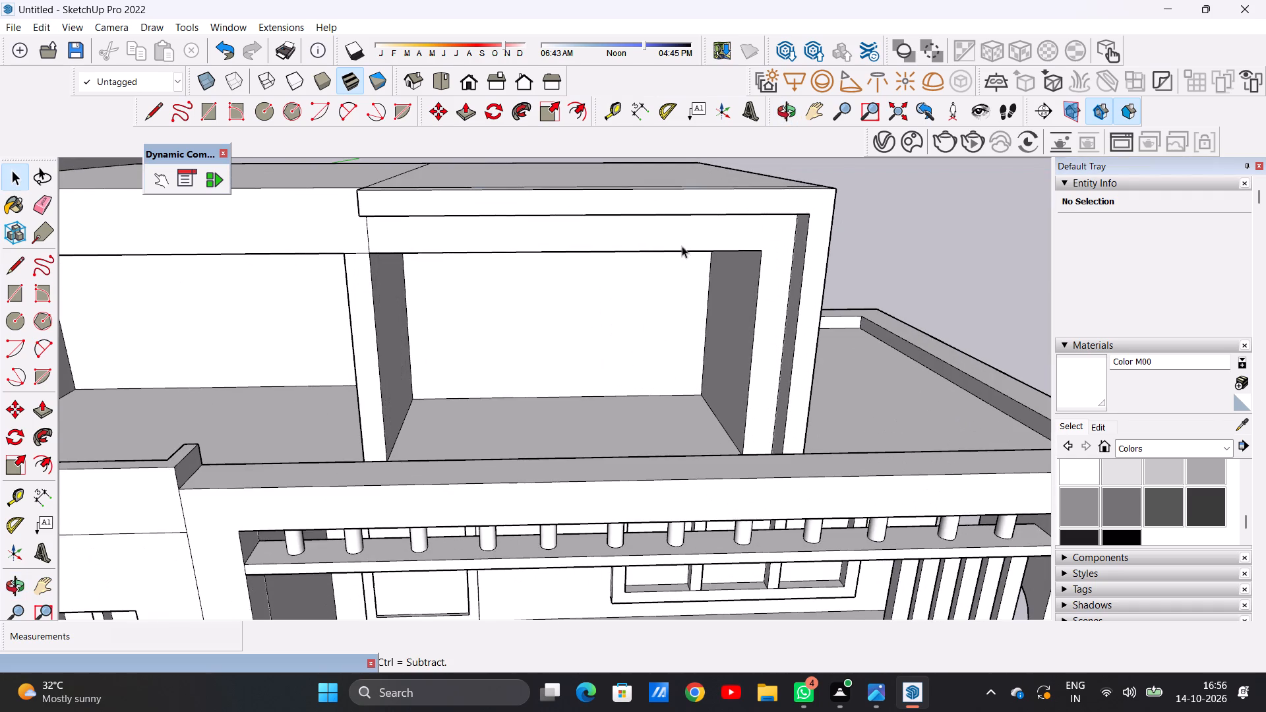
{"action": "scroll", "coordinate": [770, 265], "scroll_direction": "down", "scroll_amount": 7}
{"action": "scroll", "coordinate": [677, 252], "scroll_direction": "up", "scroll_amount": 3}
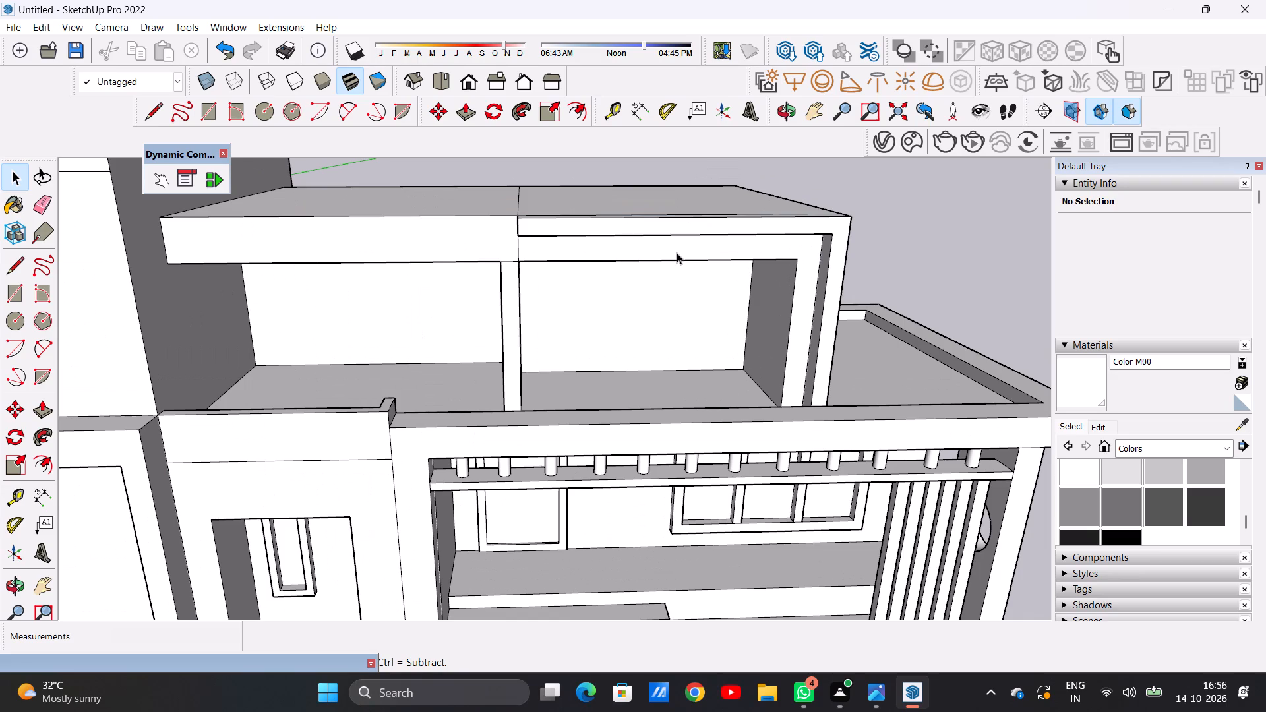
{"action": "scroll", "coordinate": [545, 291], "scroll_direction": "down", "scroll_amount": 9}
{"action": "scroll", "coordinate": [640, 296], "scroll_direction": "up", "scroll_amount": 6}
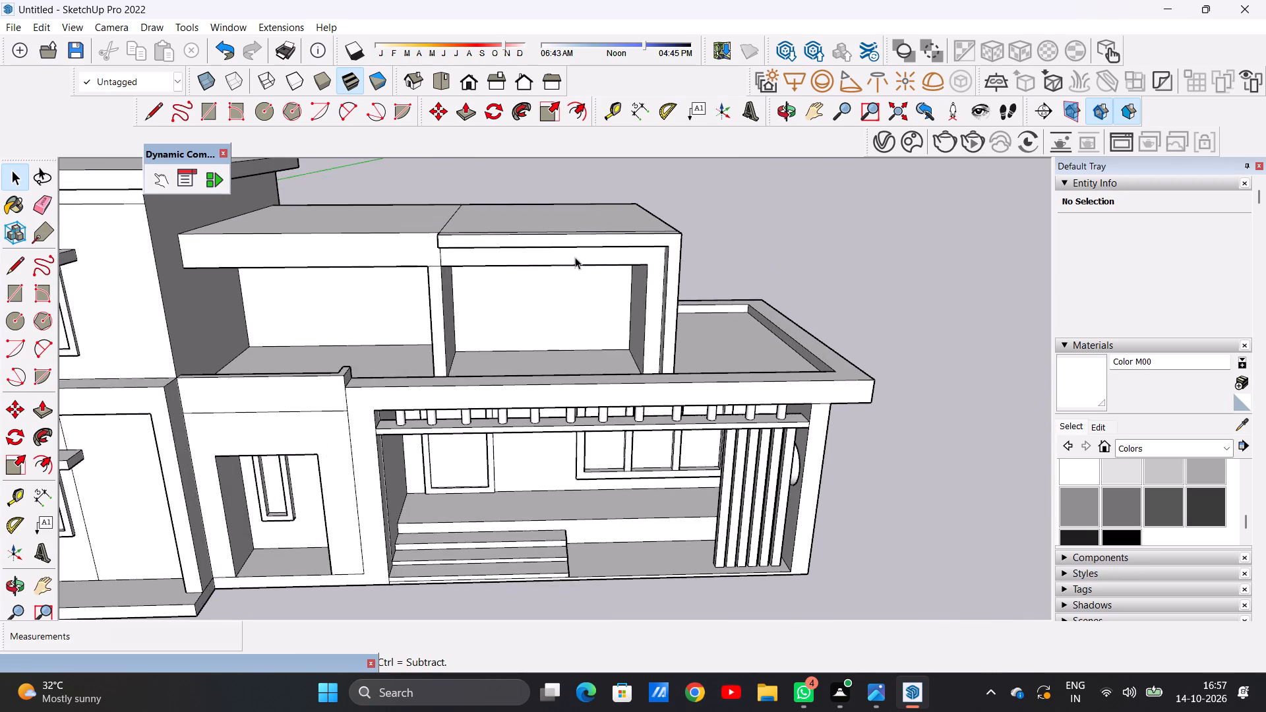
{"action": "middle_click_drag", "start_coordinate": [543, 239], "coordinate": [453, 231]}
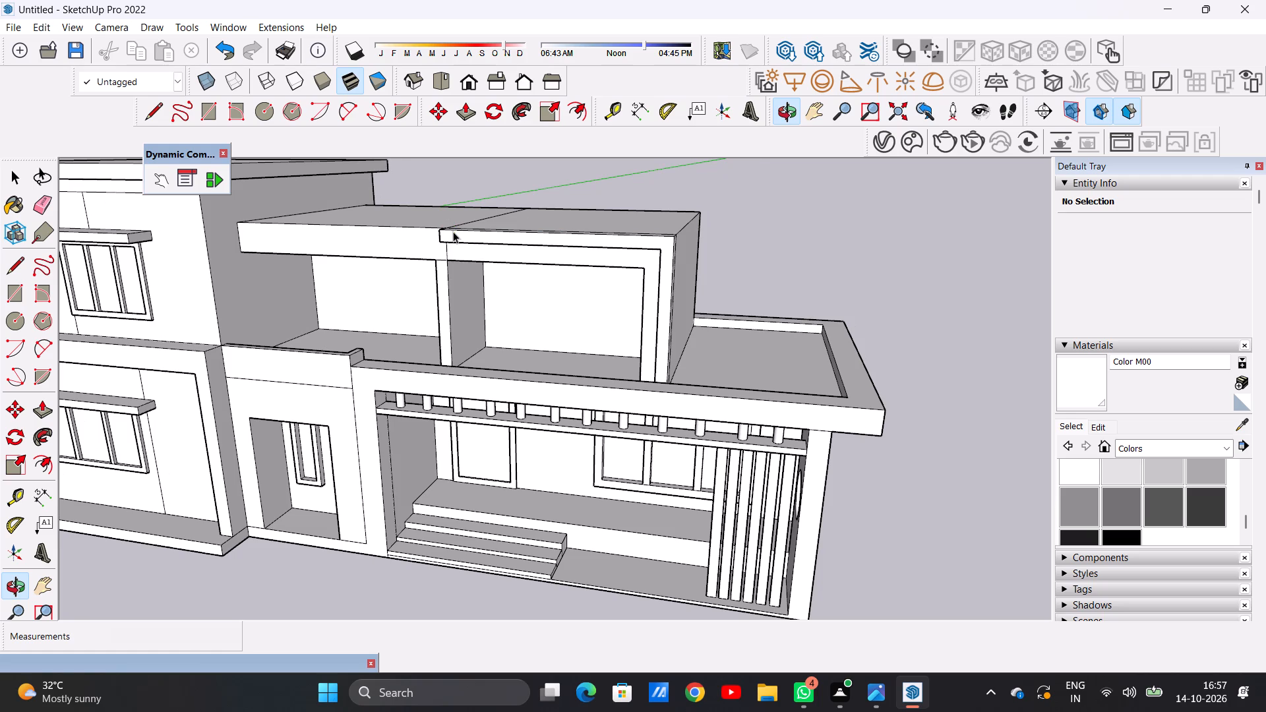
{"action": "scroll", "coordinate": [446, 204], "scroll_direction": "down", "scroll_amount": 1}
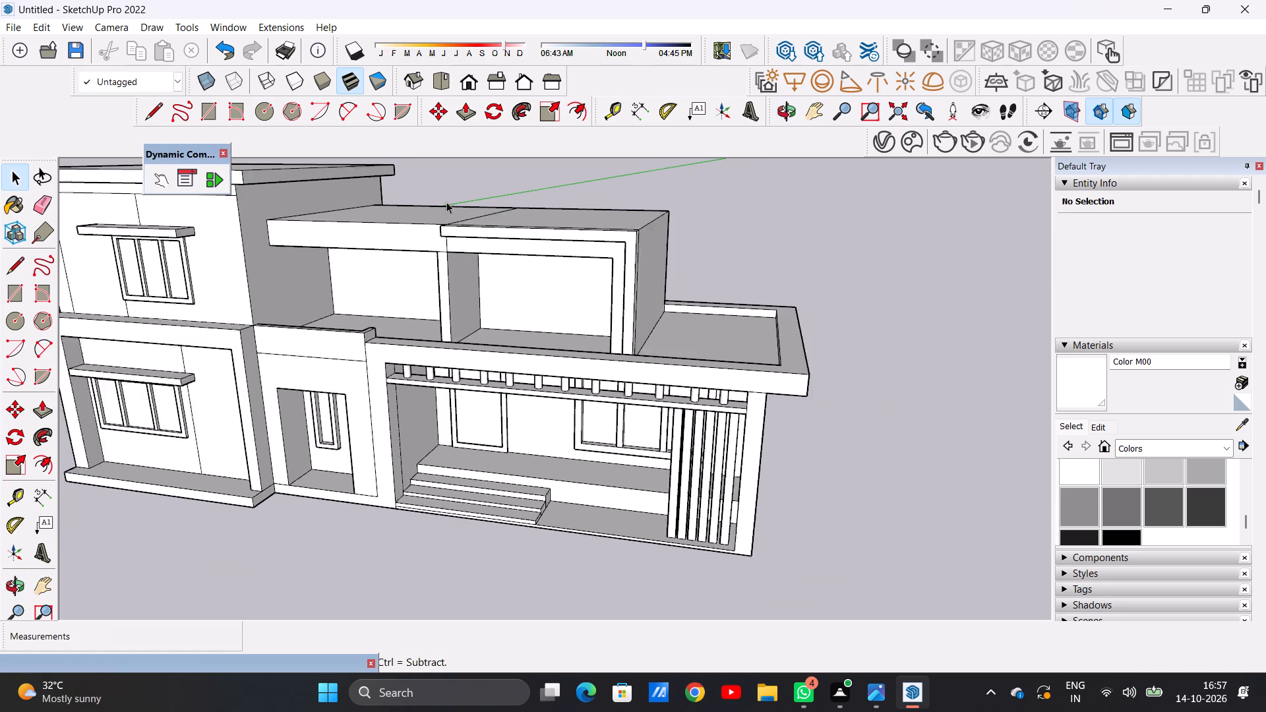
{"action": "scroll", "coordinate": [446, 202], "scroll_direction": "down", "scroll_amount": 5}
{"action": "scroll", "coordinate": [496, 222], "scroll_direction": "up", "scroll_amount": 6}
{"action": "scroll", "coordinate": [412, 223], "scroll_direction": "up", "scroll_amount": 1}
{"action": "middle_click_drag", "start_coordinate": [412, 223], "coordinate": [550, 252]}
{"action": "scroll", "coordinate": [550, 252], "scroll_direction": "up", "scroll_amount": 5}
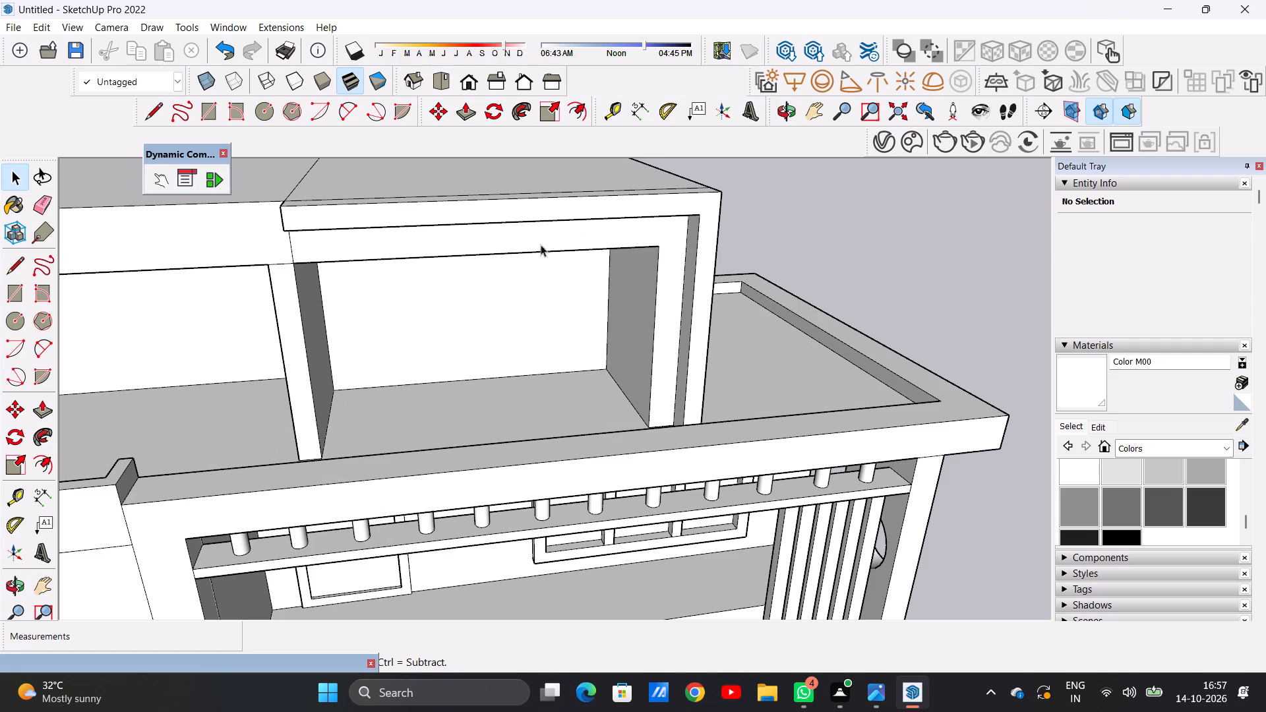
{"action": "scroll", "coordinate": [518, 263], "scroll_direction": "down", "scroll_amount": 8}
{"action": "middle_click_drag", "start_coordinate": [570, 283], "coordinate": [524, 260]}
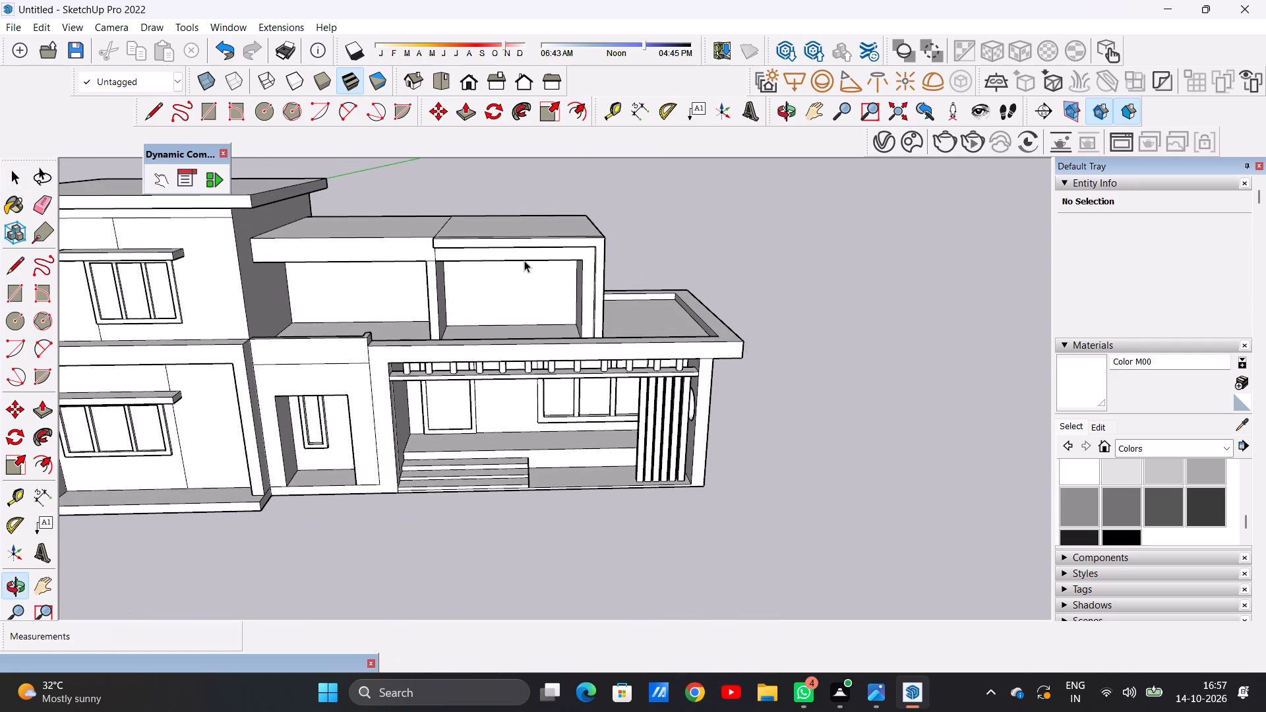
{"action": "scroll", "coordinate": [567, 206], "scroll_direction": "down", "scroll_amount": 6}
{"action": "scroll", "coordinate": [586, 243], "scroll_direction": "up", "scroll_amount": 6}
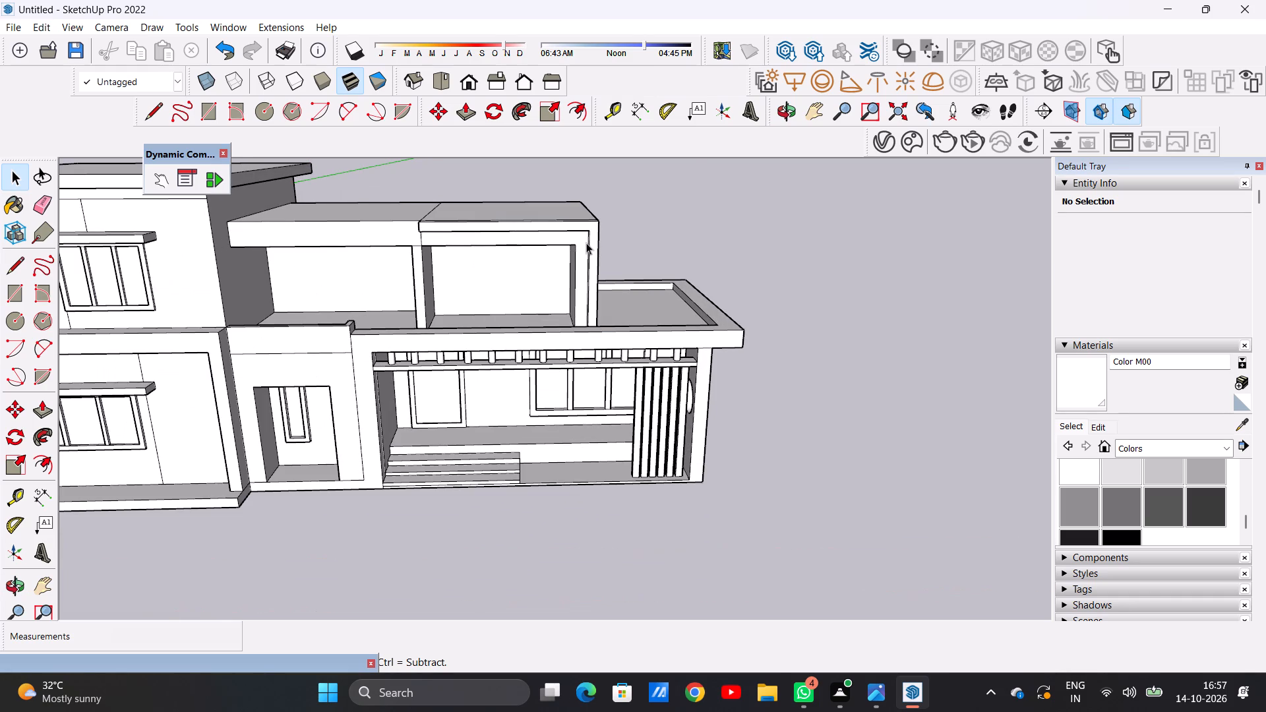
{"action": "scroll", "coordinate": [605, 220], "scroll_direction": "down", "scroll_amount": 5}
{"action": "middle_click_drag", "start_coordinate": [638, 278], "coordinate": [635, 243]}
{"action": "scroll", "coordinate": [658, 234], "scroll_direction": "down", "scroll_amount": 7}
{"action": "scroll", "coordinate": [618, 260], "scroll_direction": "up", "scroll_amount": 7}
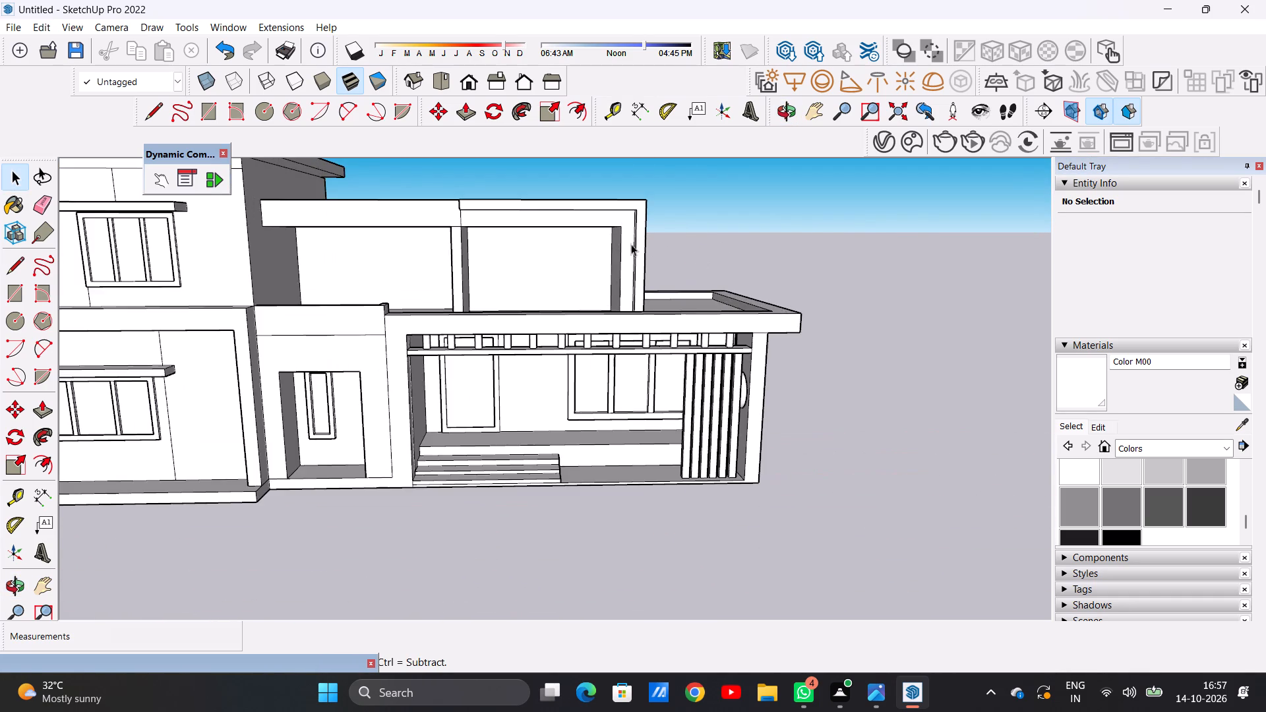
{"action": "middle_click_drag", "start_coordinate": [688, 251], "coordinate": [770, 227]}
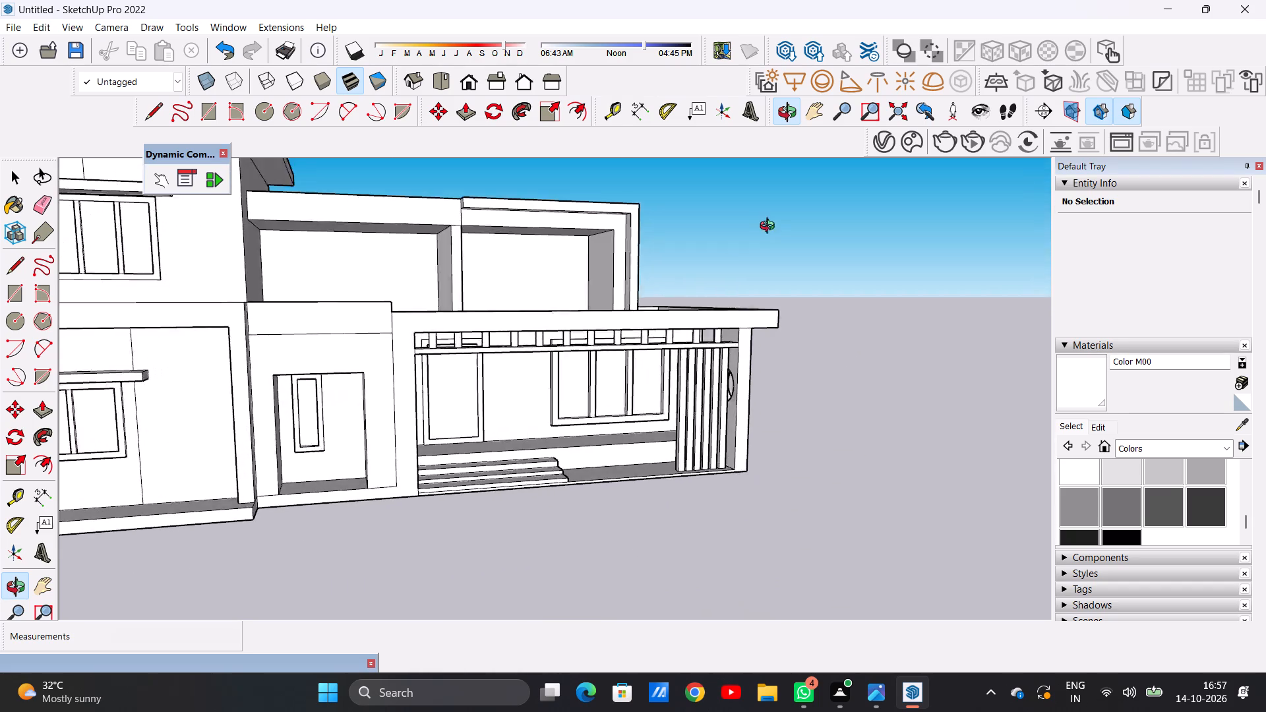
{"action": "middle_click_drag", "start_coordinate": [770, 227], "coordinate": [575, 282]}
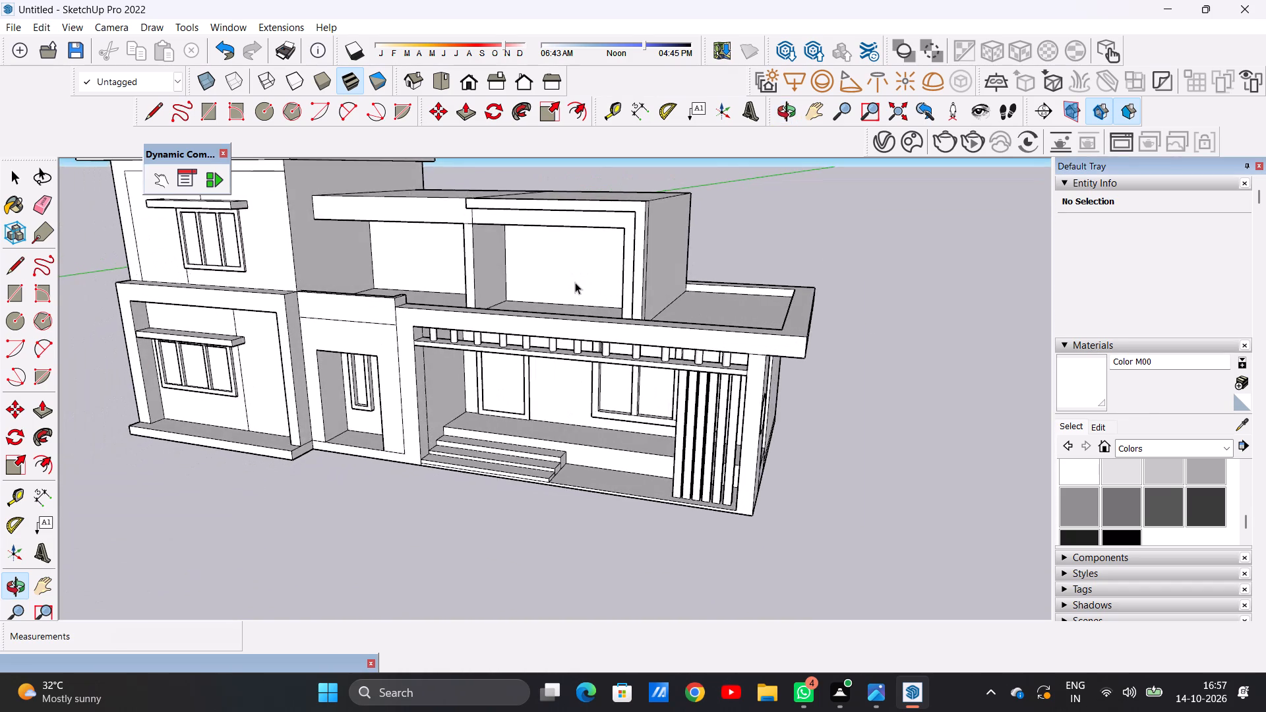
{"action": "scroll", "coordinate": [575, 282], "scroll_direction": "up", "scroll_amount": 2}
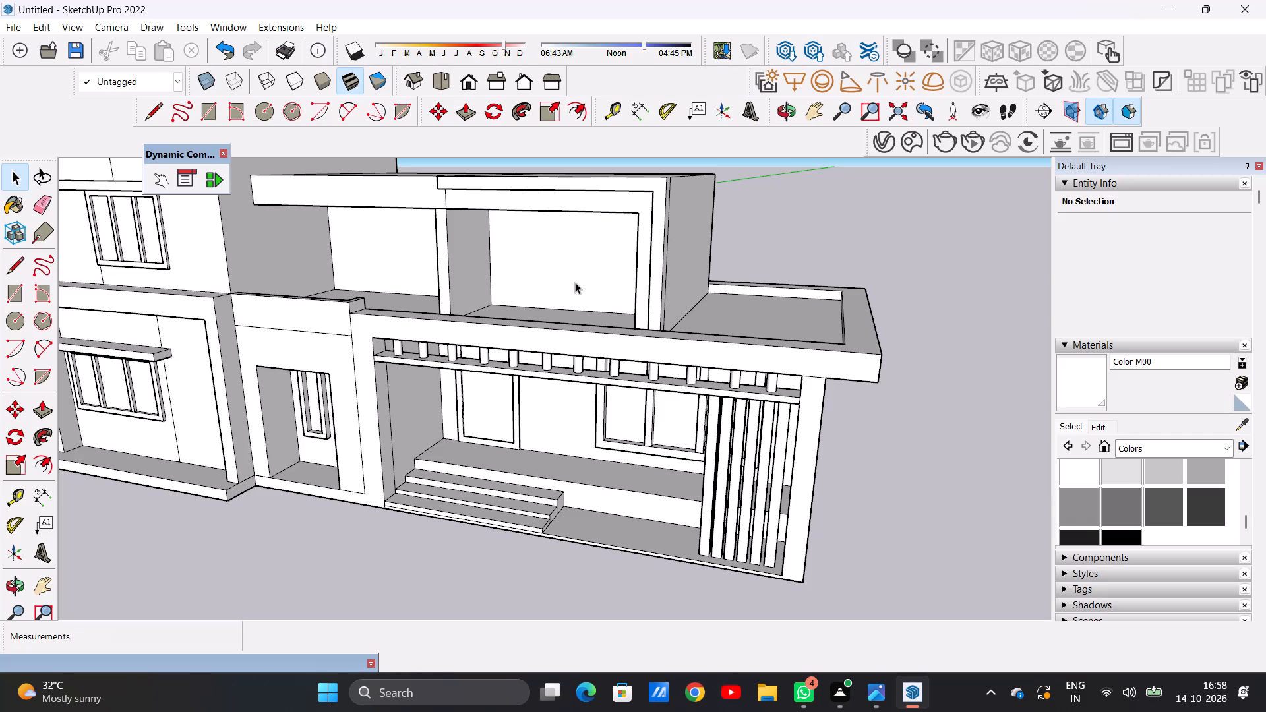
{"action": "scroll", "coordinate": [575, 282], "scroll_direction": "down", "scroll_amount": 3}
{"action": "middle_click_drag", "start_coordinate": [584, 290], "coordinate": [641, 274]}
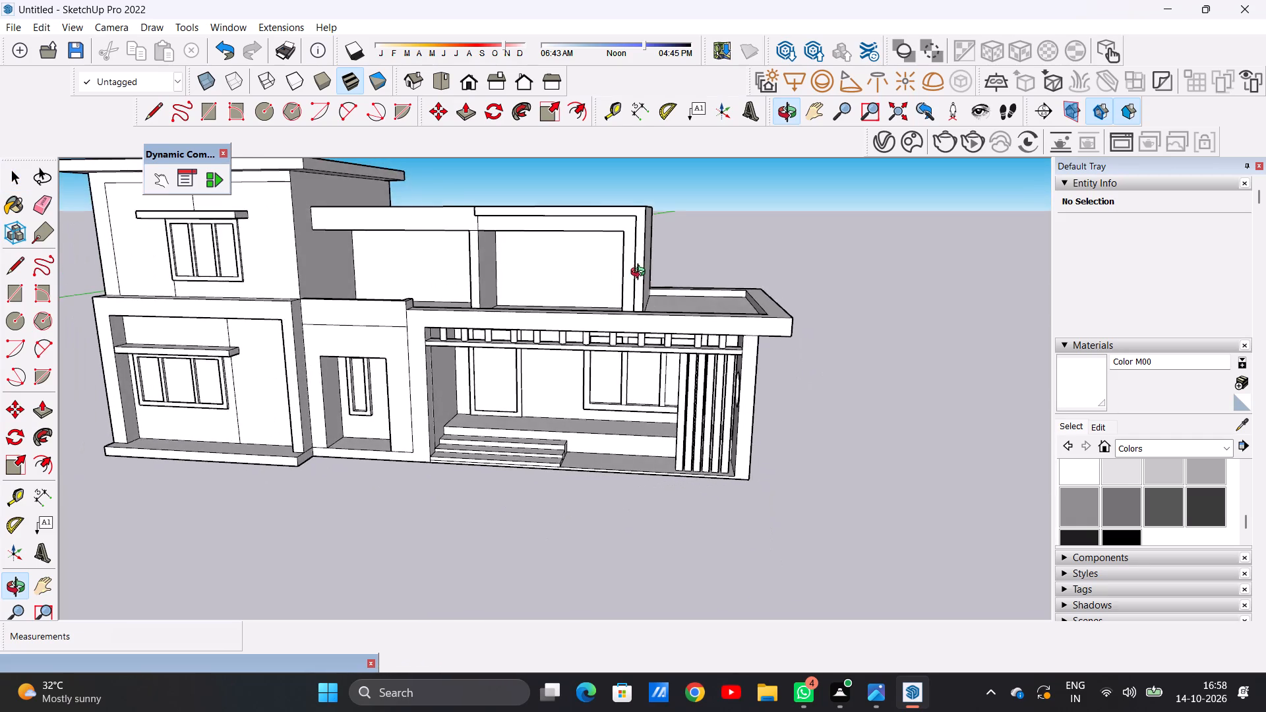
{"action": "middle_click_drag", "start_coordinate": [641, 274], "coordinate": [665, 290]}
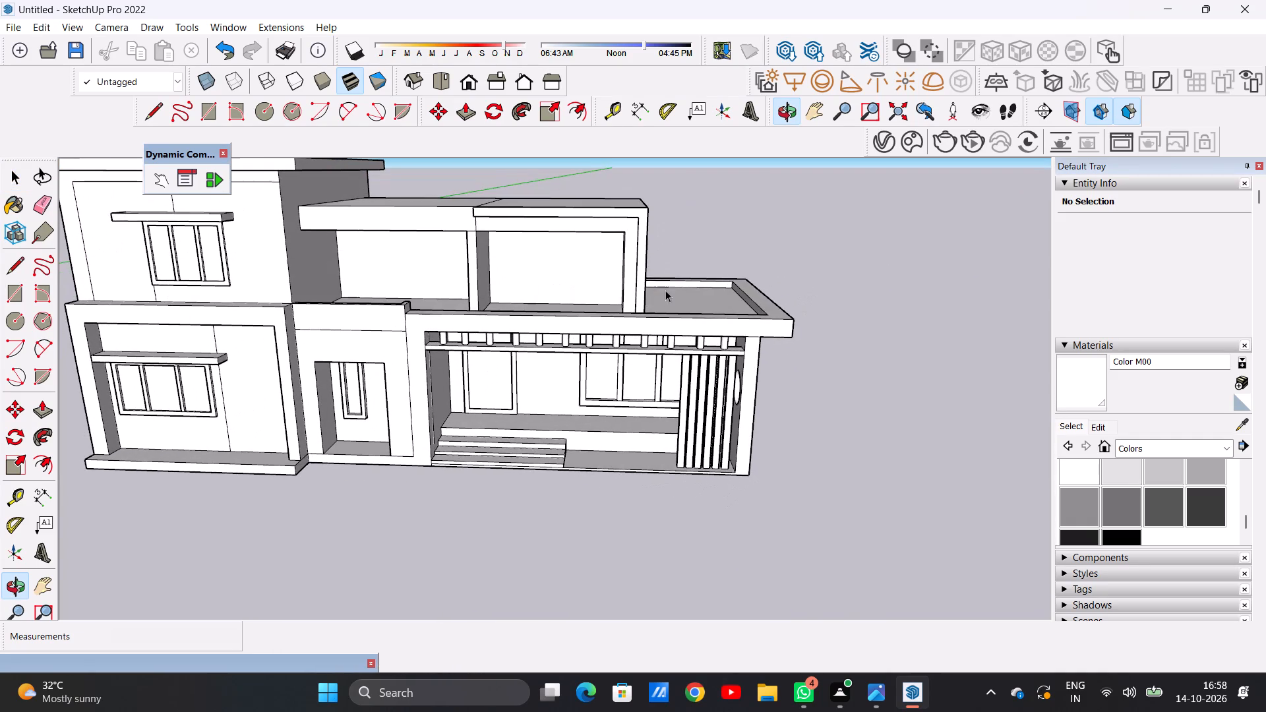
{"action": "scroll", "coordinate": [589, 274], "scroll_direction": "up", "scroll_amount": 3}
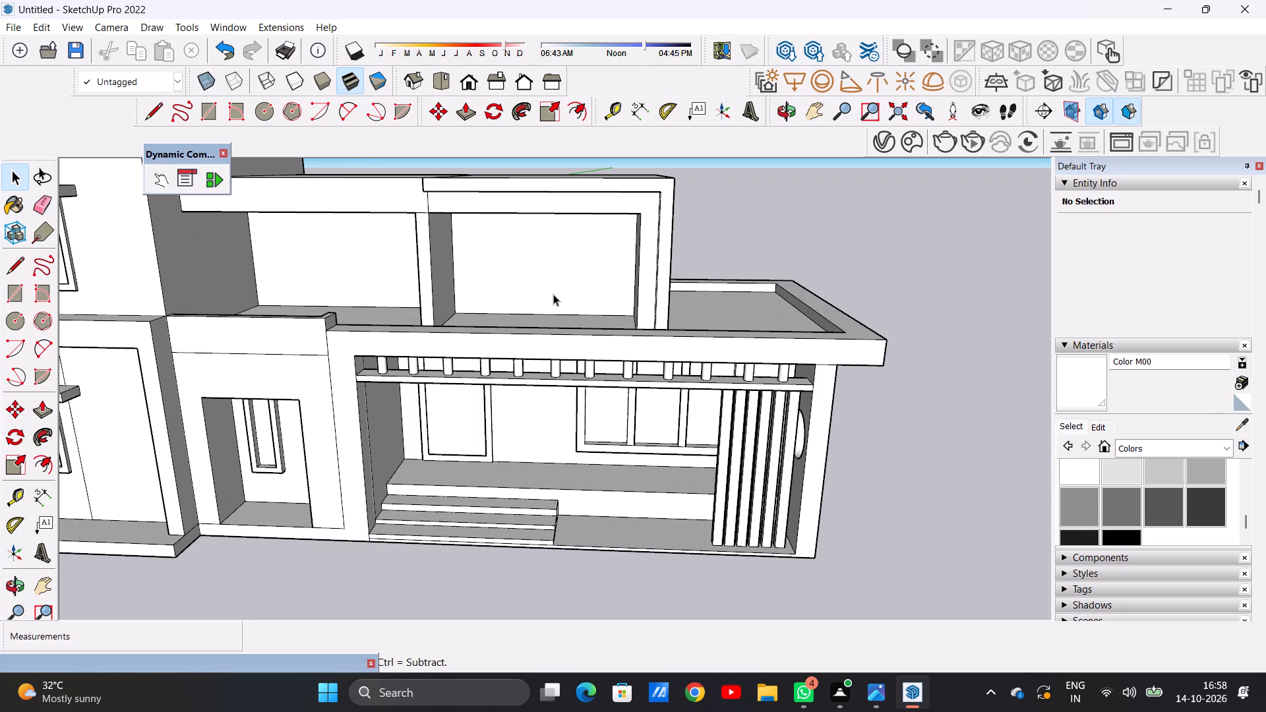
{"action": "scroll", "coordinate": [572, 293], "scroll_direction": "down", "scroll_amount": 6}
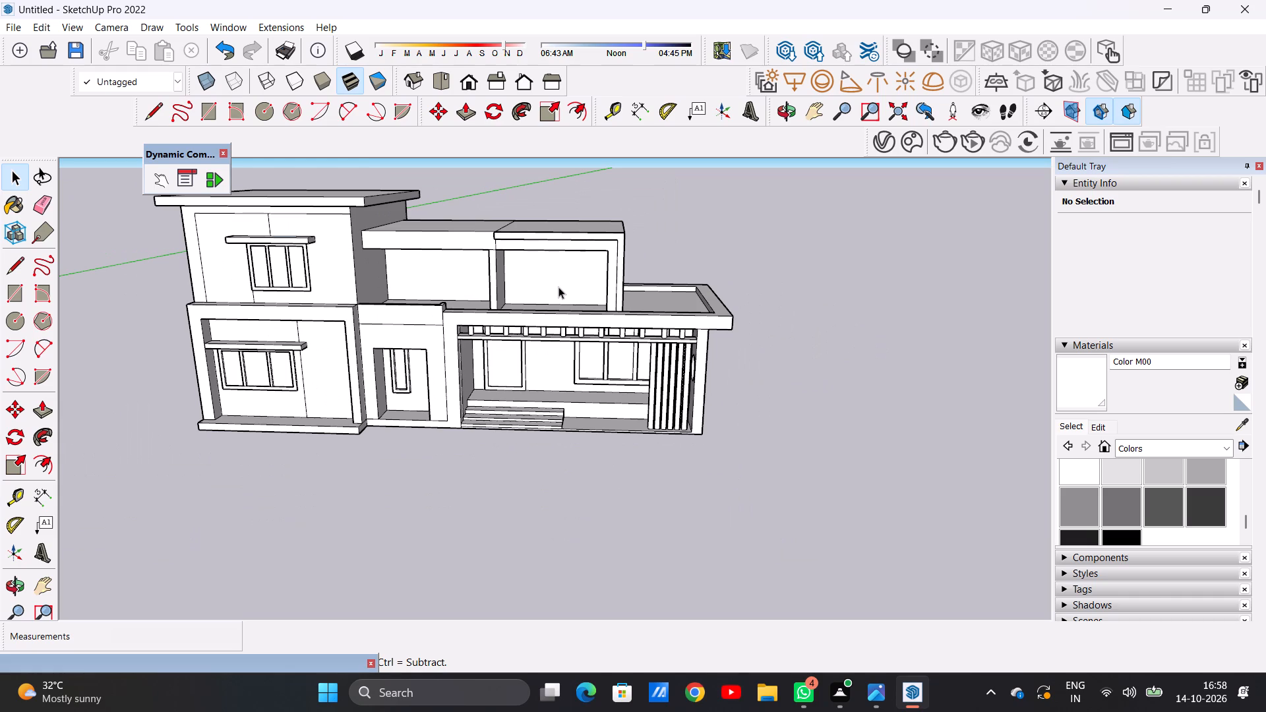
{"action": "scroll", "coordinate": [558, 280], "scroll_direction": "up", "scroll_amount": 12}
{"action": "middle_click_drag", "start_coordinate": [572, 282], "coordinate": [517, 267]}
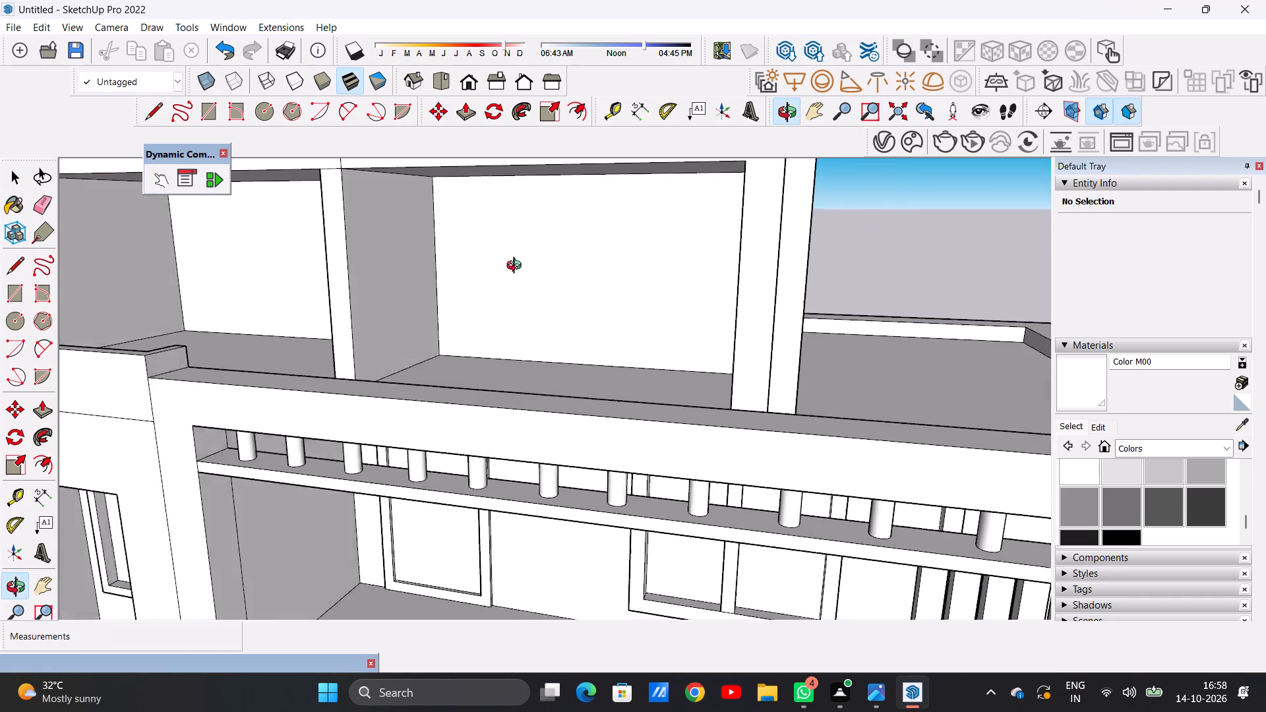
{"action": "middle_click_drag", "start_coordinate": [517, 267], "coordinate": [549, 264]}
{"action": "scroll", "coordinate": [595, 324], "scroll_direction": "down", "scroll_amount": 2}
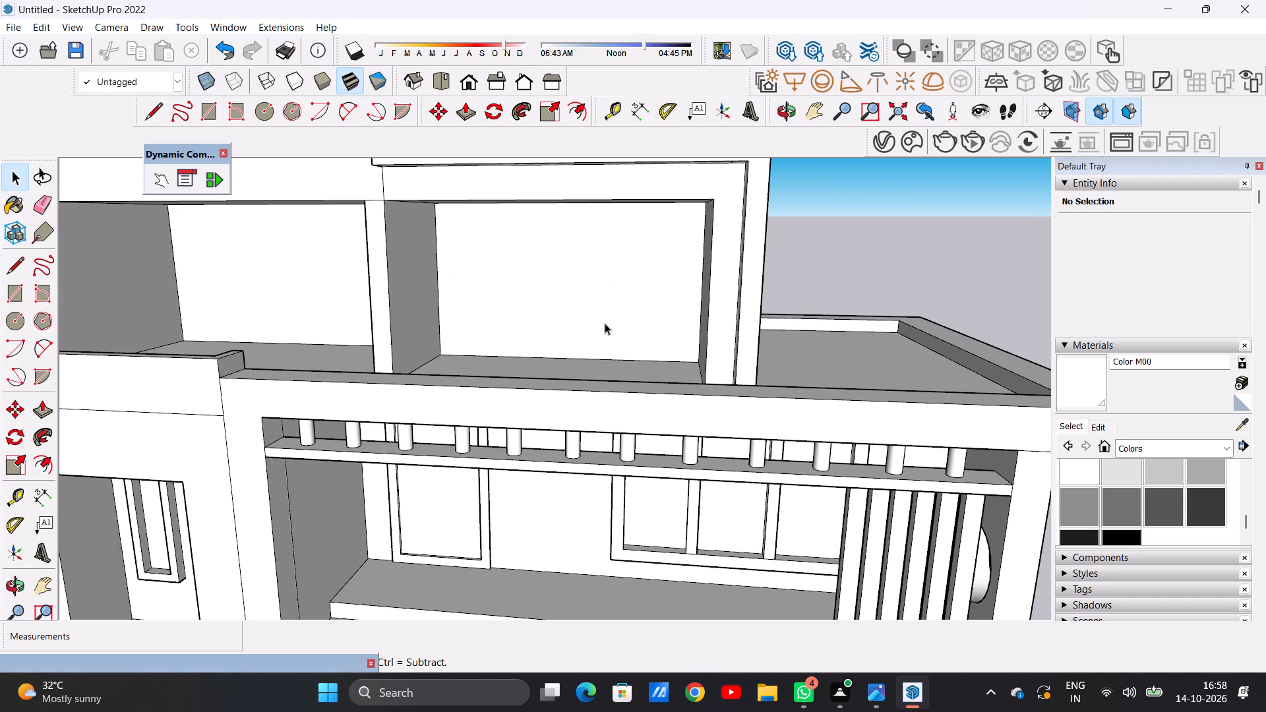
{"action": "scroll", "coordinate": [613, 299], "scroll_direction": "down", "scroll_amount": 4}
{"action": "middle_click_drag", "start_coordinate": [599, 321], "coordinate": [621, 250]}
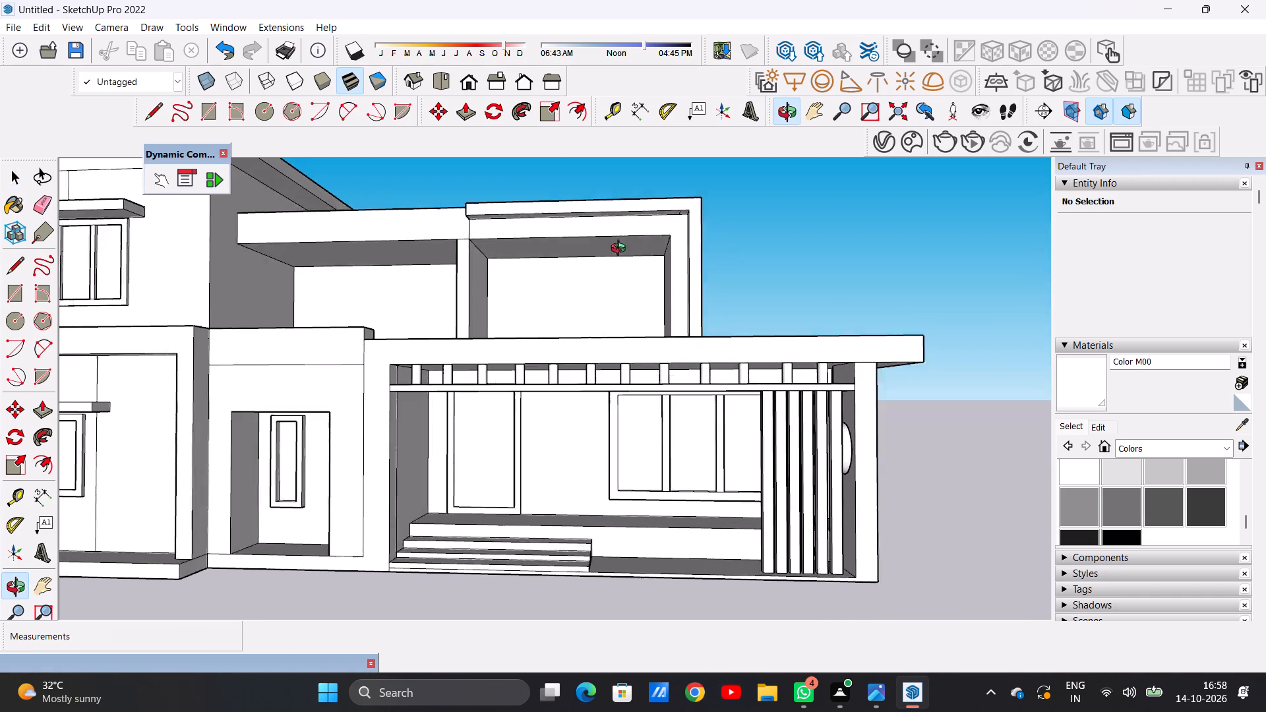
{"action": "middle_click_drag", "start_coordinate": [621, 250], "coordinate": [533, 289]}
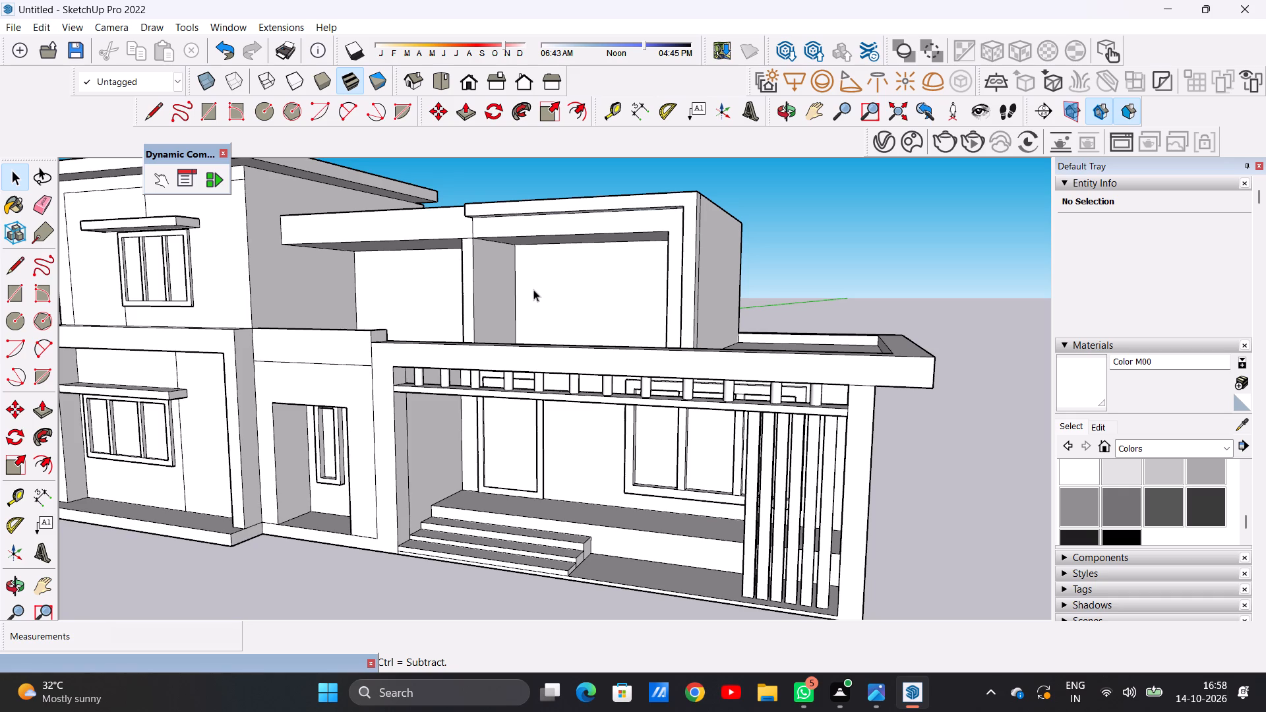
Examine the whole villa's massing from the front, both sides, below and above, including the upper-floor block's side wall and roof.
{"action": "scroll", "coordinate": [524, 291], "scroll_direction": "down", "scroll_amount": 6}
{"action": "middle_click_drag", "start_coordinate": [535, 273], "coordinate": [641, 268]}
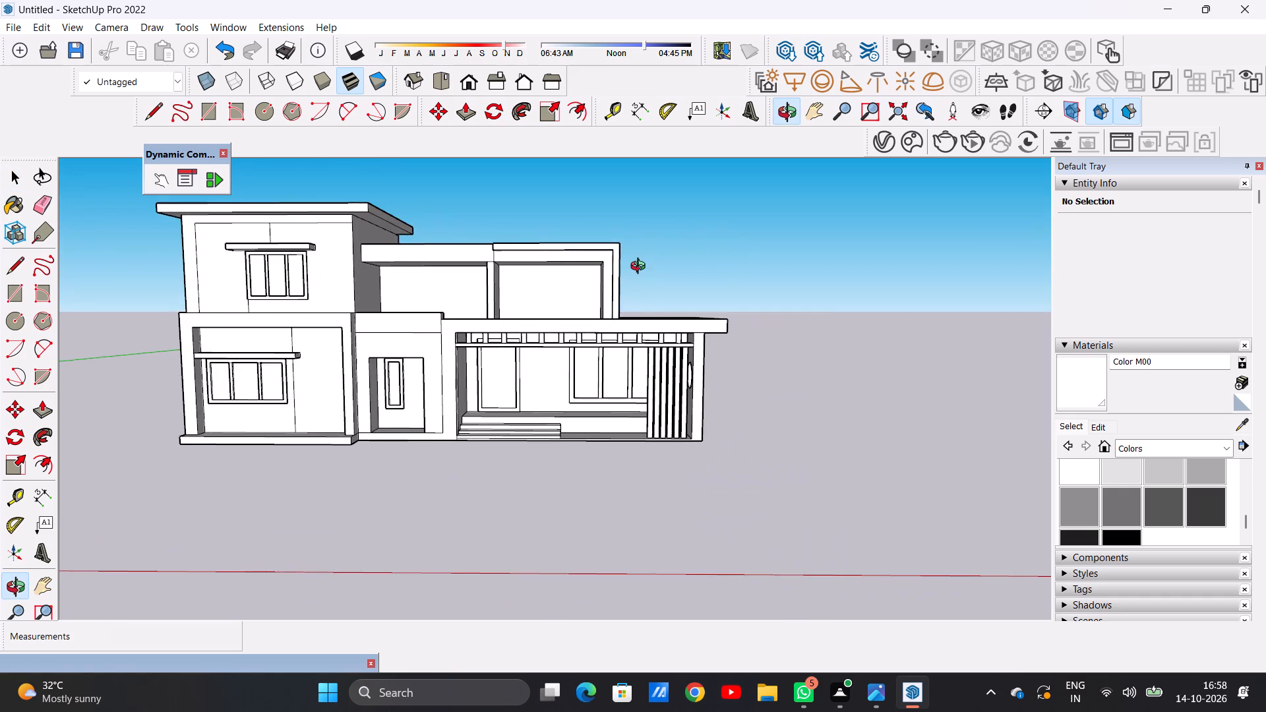
{"action": "middle_click_drag", "start_coordinate": [641, 268], "coordinate": [880, 297]}
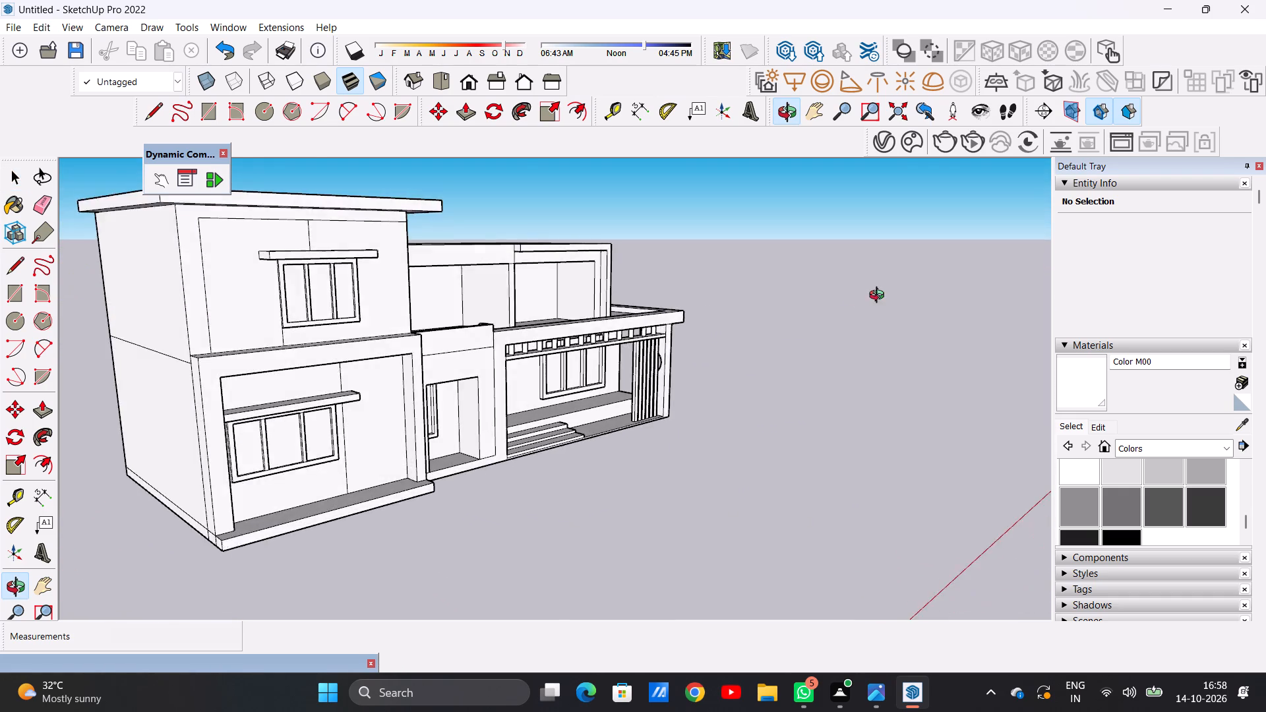
{"action": "middle_click_drag", "start_coordinate": [880, 297], "coordinate": [554, 185]}
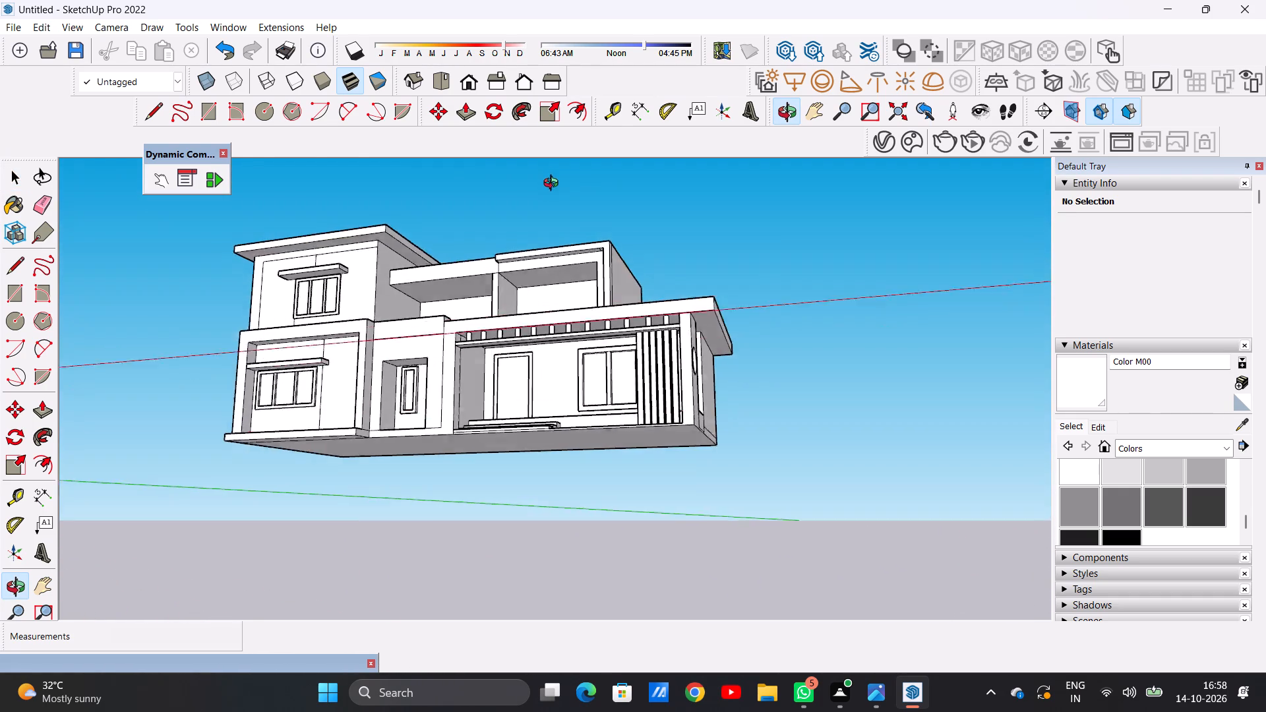
{"action": "middle_click_drag", "start_coordinate": [554, 185], "coordinate": [606, 316]}
{"action": "scroll", "coordinate": [606, 316], "scroll_direction": "down", "scroll_amount": 5}
{"action": "scroll", "coordinate": [589, 348], "scroll_direction": "up", "scroll_amount": 6}
{"action": "middle_click_drag", "start_coordinate": [609, 345], "coordinate": [618, 372]}
{"action": "scroll", "coordinate": [609, 345], "scroll_direction": "up", "scroll_amount": 1}
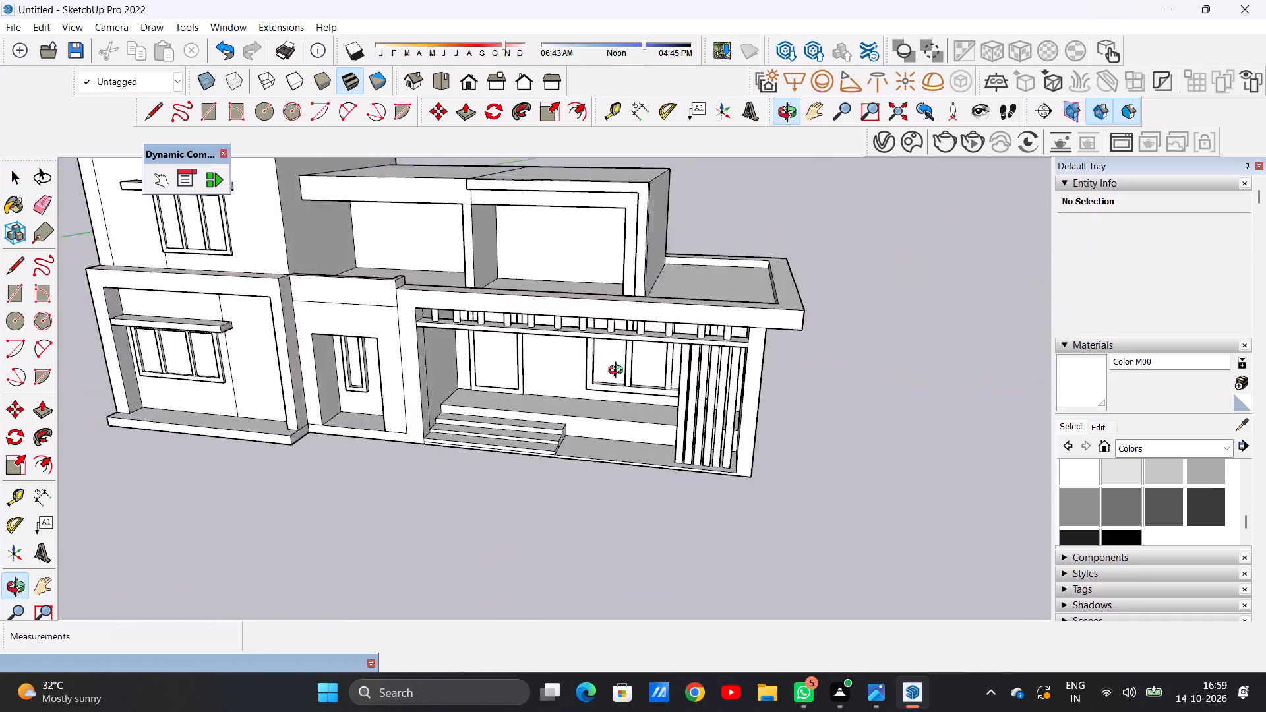
{"action": "middle_click_drag", "start_coordinate": [618, 372], "coordinate": [745, 361]}
{"action": "scroll", "coordinate": [646, 343], "scroll_direction": "up", "scroll_amount": 1}
{"action": "scroll", "coordinate": [475, 337], "scroll_direction": "down", "scroll_amount": 9}
{"action": "middle_click_drag", "start_coordinate": [457, 358], "coordinate": [425, 323]}
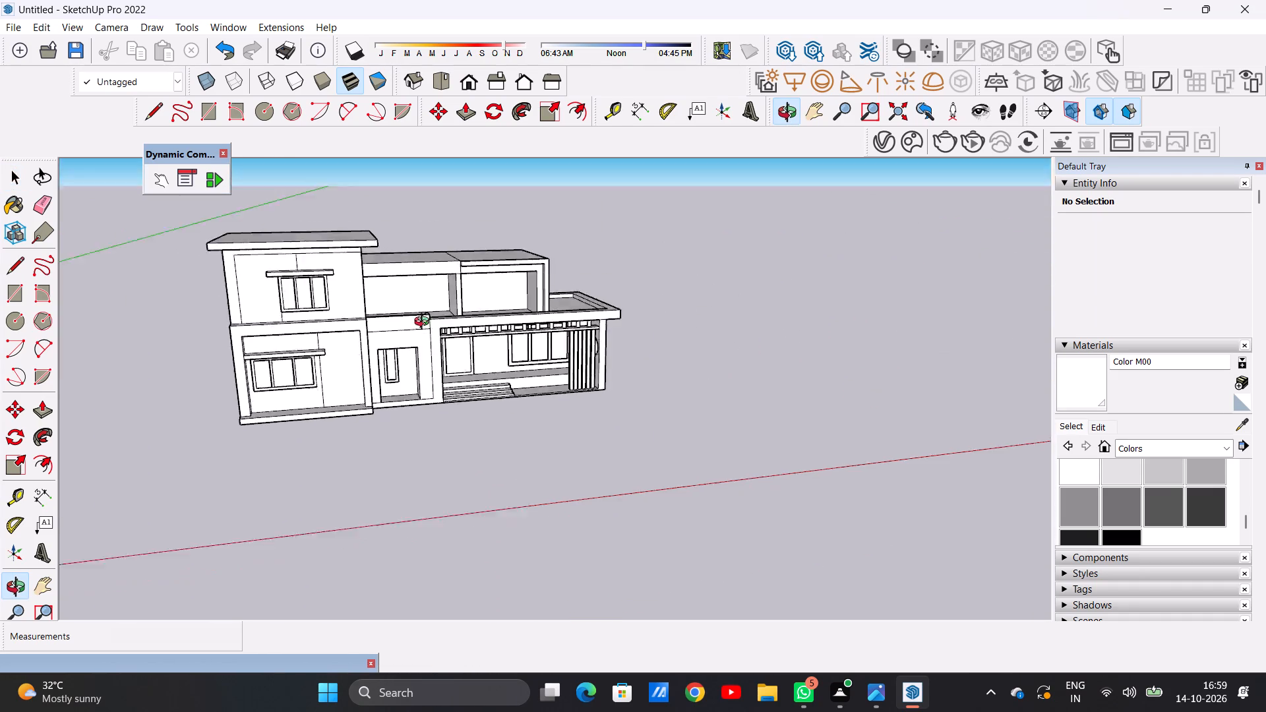
{"action": "middle_click_drag", "start_coordinate": [425, 323], "coordinate": [276, 276]}
{"action": "scroll", "coordinate": [412, 268], "scroll_direction": "up", "scroll_amount": 8}
{"action": "scroll", "coordinate": [336, 283], "scroll_direction": "down", "scroll_amount": 1}
{"action": "scroll", "coordinate": [336, 283], "scroll_direction": "up", "scroll_amount": 5}
{"action": "middle_click_drag", "start_coordinate": [336, 283], "coordinate": [403, 320]}
{"action": "scroll", "coordinate": [403, 320], "scroll_direction": "up", "scroll_amount": 1}
{"action": "scroll", "coordinate": [442, 314], "scroll_direction": "down", "scroll_amount": 5}
{"action": "scroll", "coordinate": [507, 316], "scroll_direction": "down", "scroll_amount": 3}
{"action": "middle_click_drag", "start_coordinate": [634, 309], "coordinate": [415, 321]}
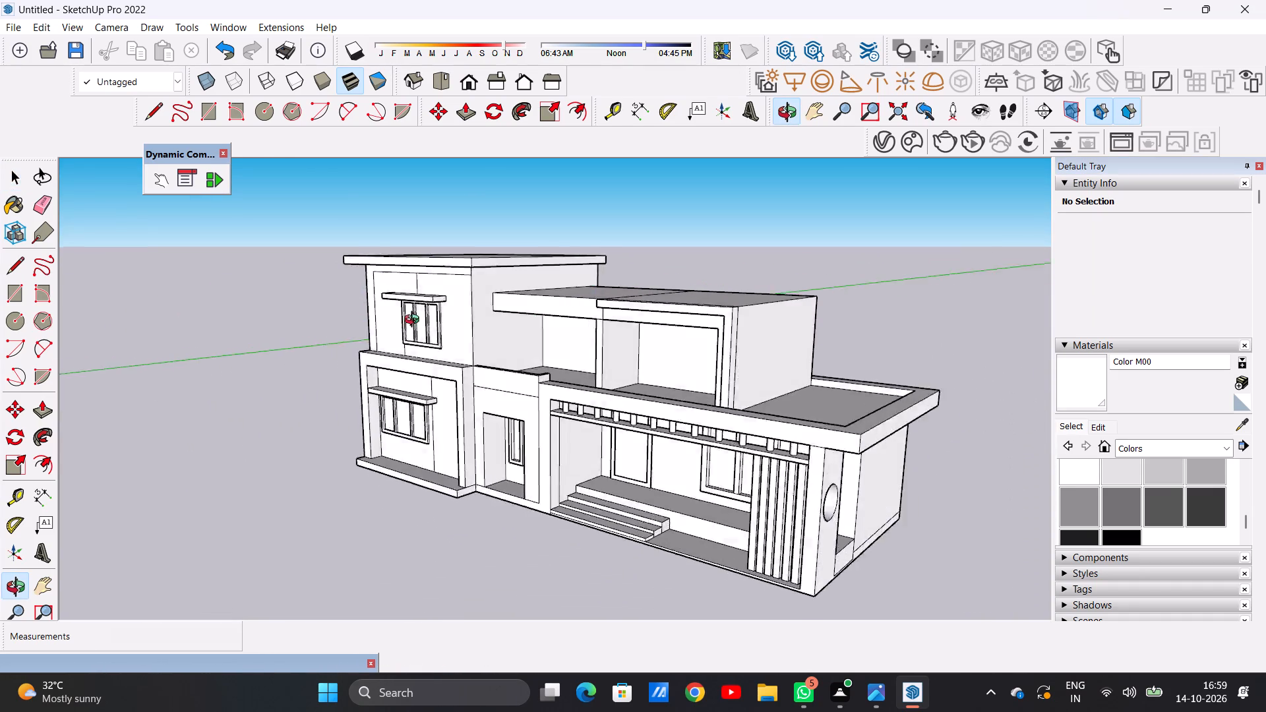
{"action": "middle_click_drag", "start_coordinate": [415, 321], "coordinate": [313, 321]}
{"action": "middle_click_drag", "start_coordinate": [688, 337], "coordinate": [428, 358]}
{"action": "scroll", "coordinate": [428, 358], "scroll_direction": "up", "scroll_amount": 1}
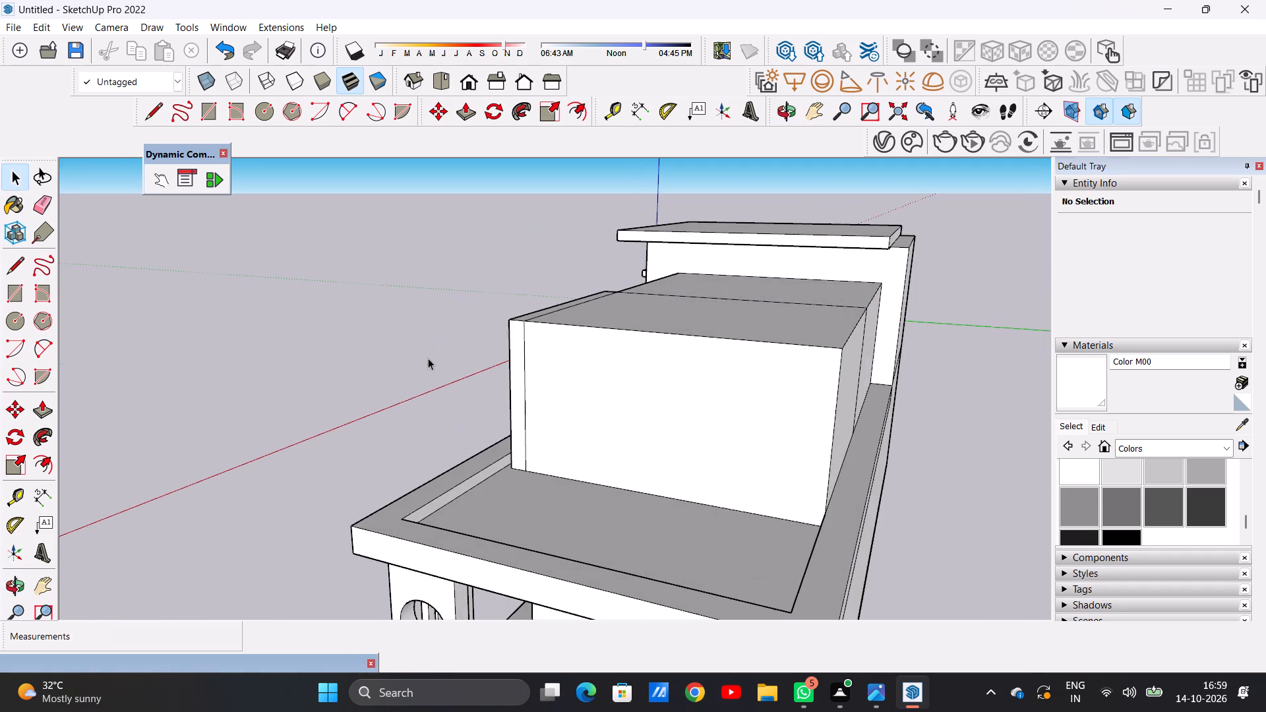
{"action": "scroll", "coordinate": [481, 398], "scroll_direction": "down", "scroll_amount": 6}
{"action": "scroll", "coordinate": [537, 423], "scroll_direction": "up", "scroll_amount": 5}
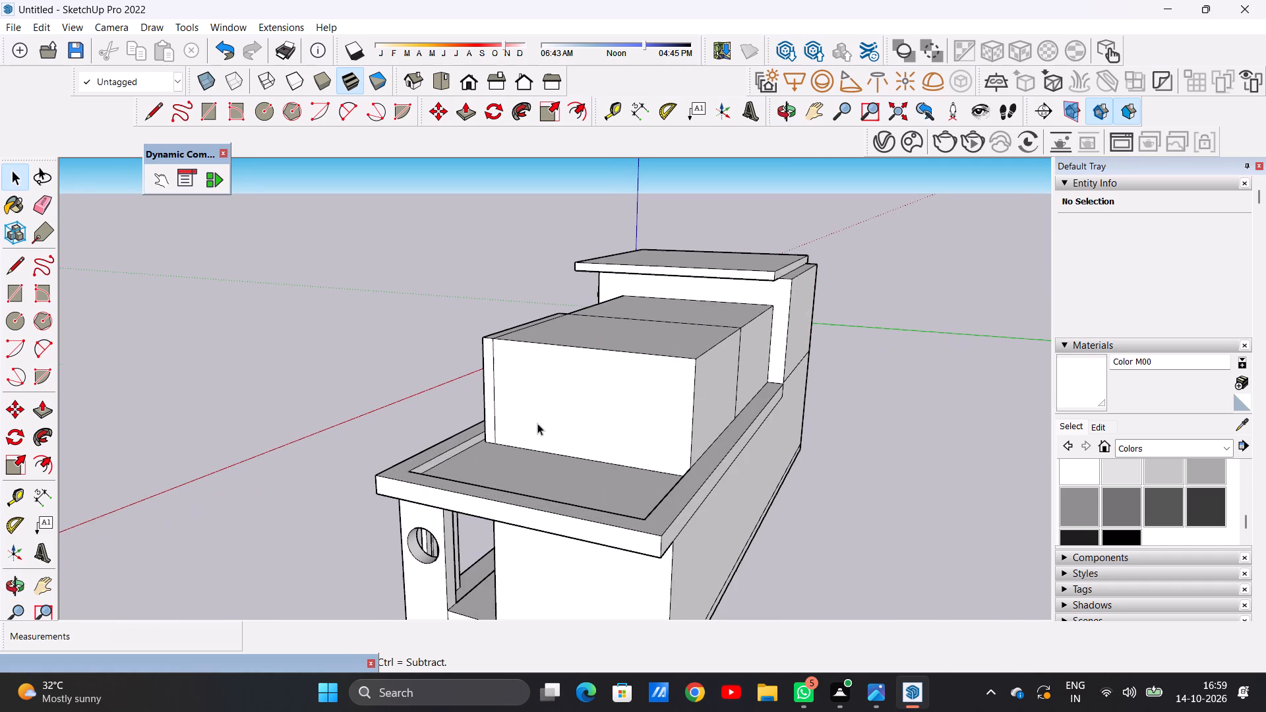
{"action": "middle_click_drag", "start_coordinate": [537, 423], "coordinate": [649, 458]}
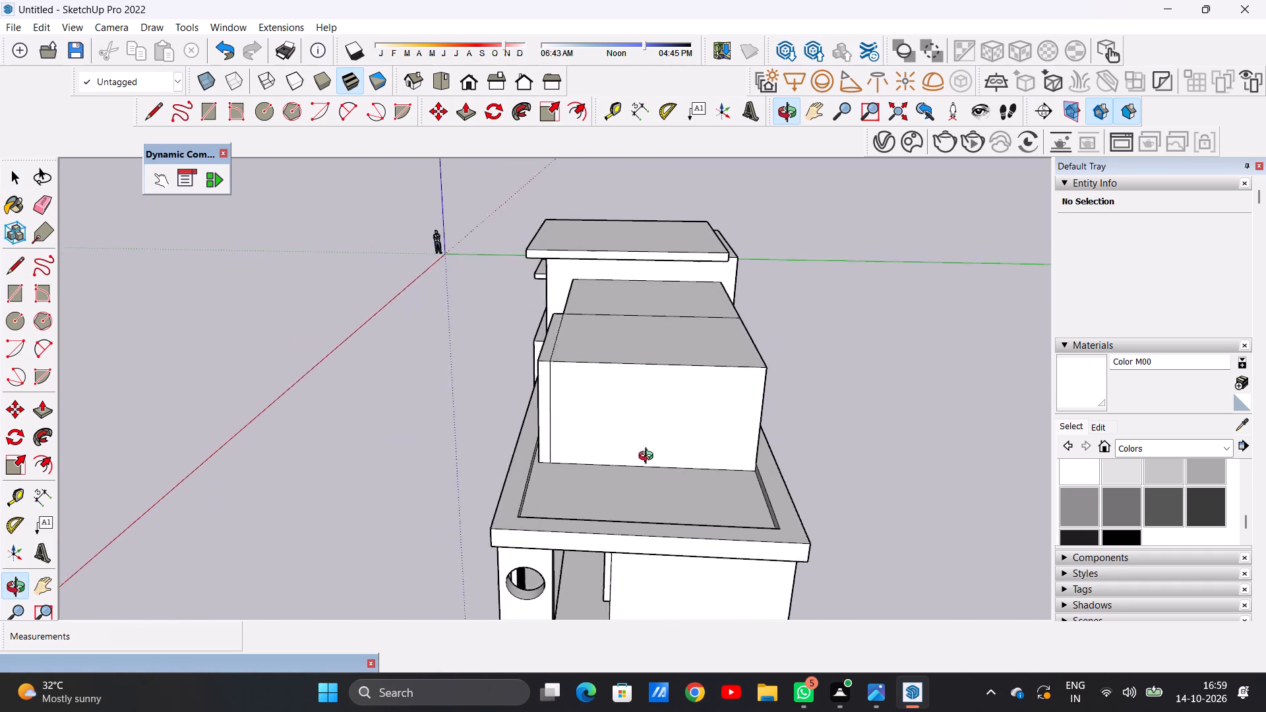
{"action": "middle_click_drag", "start_coordinate": [649, 458], "coordinate": [799, 465]}
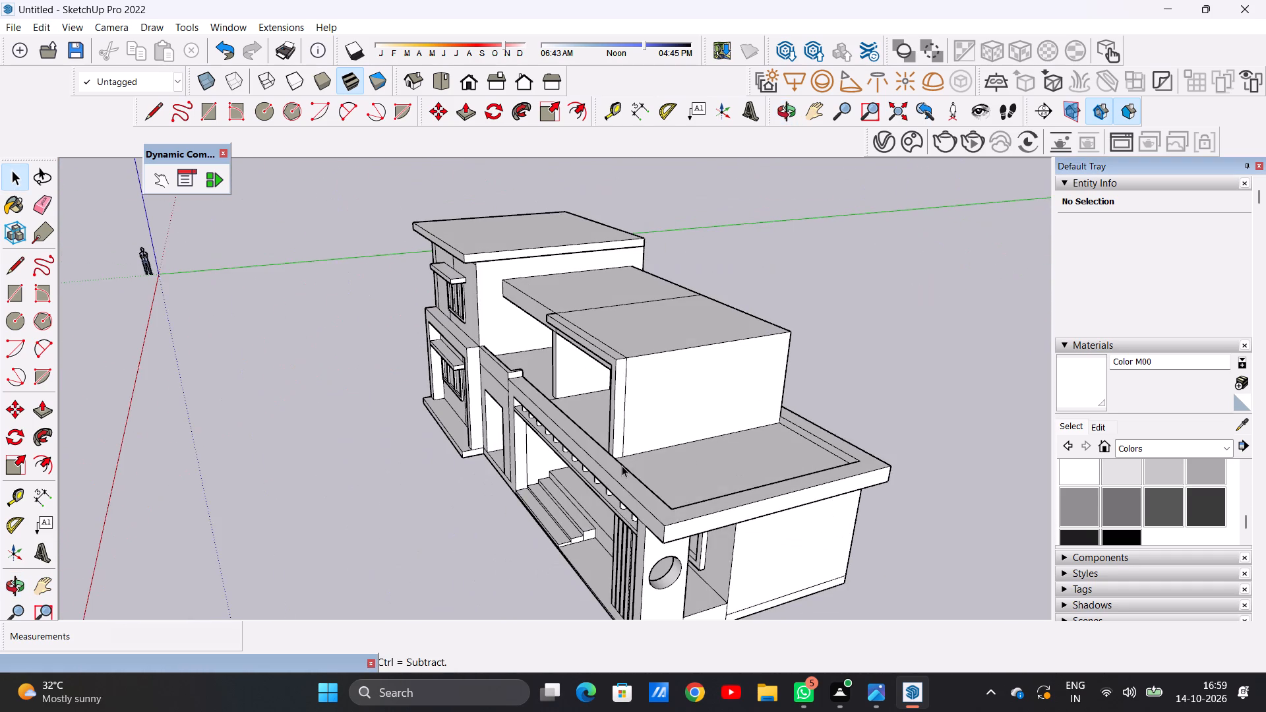
{"action": "middle_click_drag", "start_coordinate": [622, 465], "coordinate": [843, 446]}
{"action": "scroll", "coordinate": [657, 384], "scroll_direction": "up", "scroll_amount": 3}
{"action": "middle_click_drag", "start_coordinate": [613, 403], "coordinate": [664, 369]}
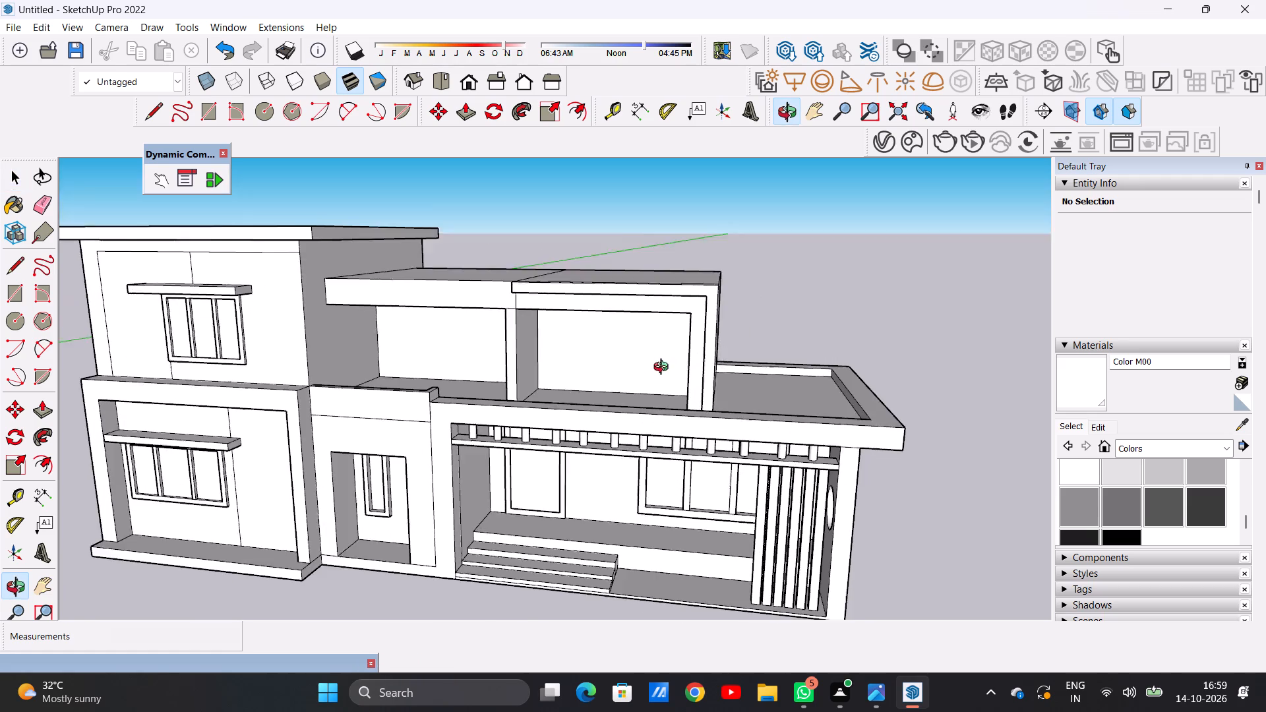
{"action": "middle_click_drag", "start_coordinate": [664, 369], "coordinate": [673, 364]}
{"action": "scroll", "coordinate": [673, 364], "scroll_direction": "up", "scroll_amount": 1}
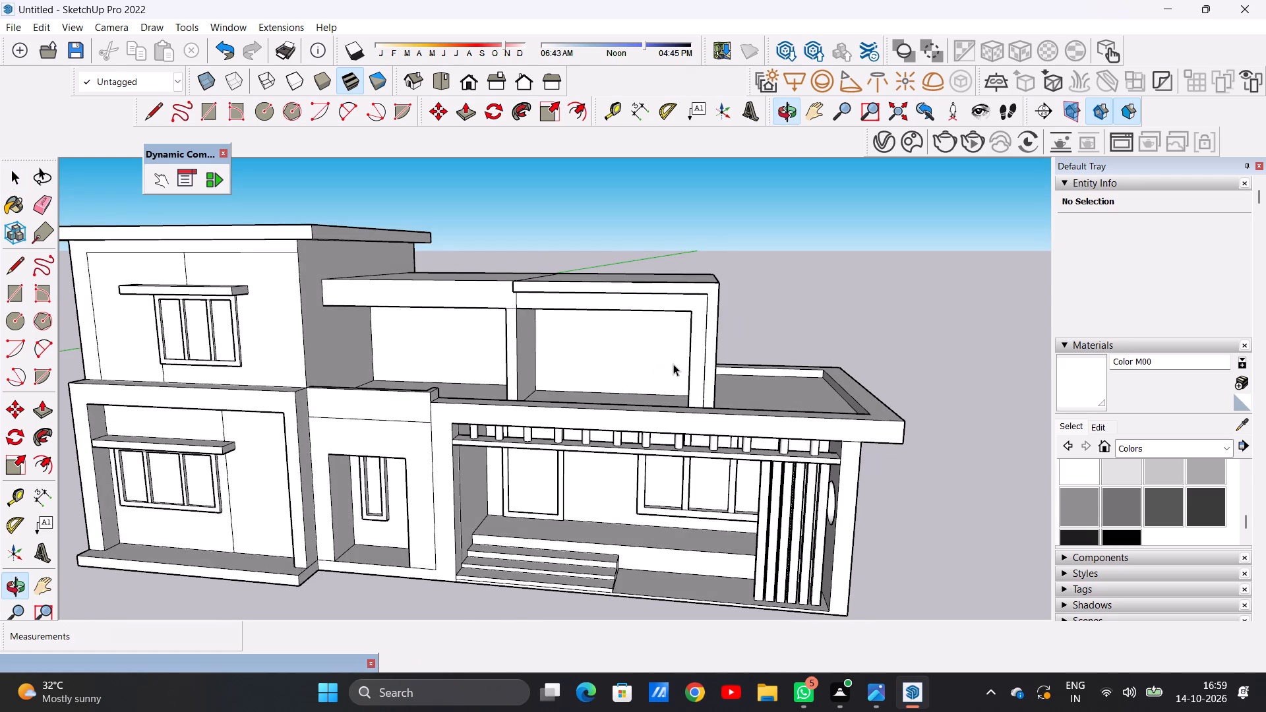
Undo the recent edits back through the balcony border extrusion, the plinth ledge changes and the paint on the balcony's inner side wall.
{"action": "key", "text": "ctrl+z"}
{"action": "key", "text": "ctrl+z"}
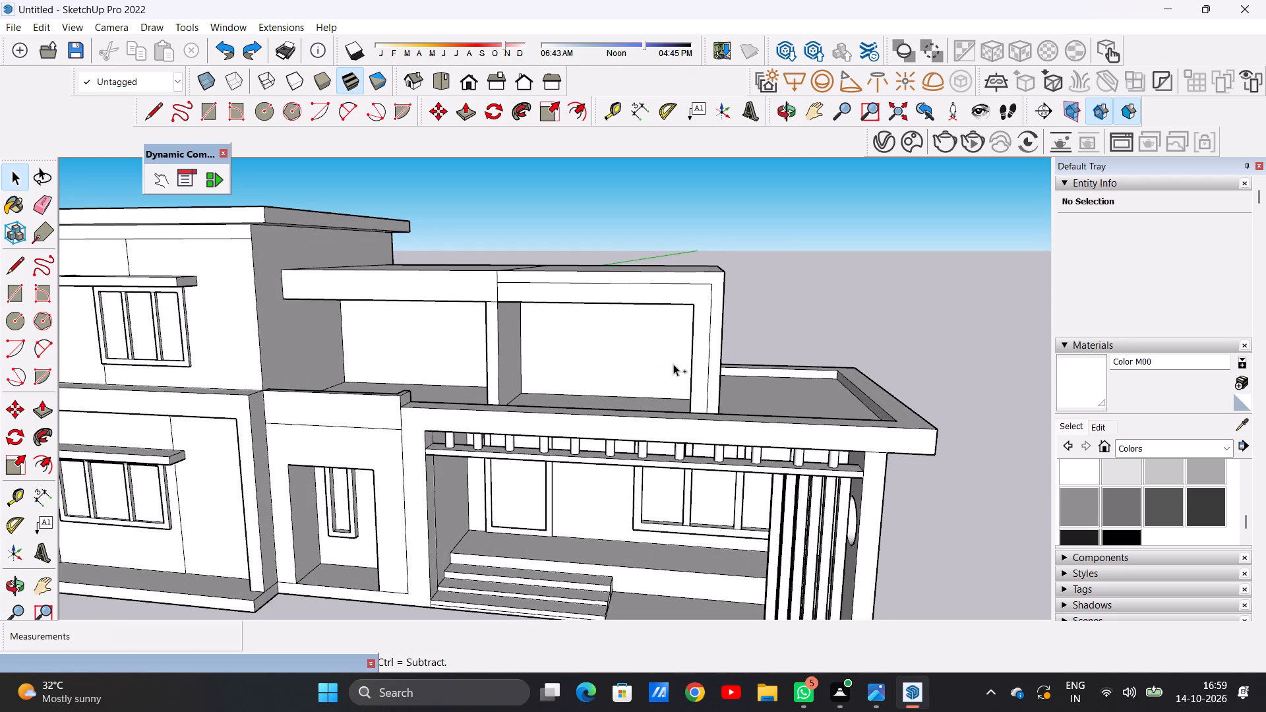
{"action": "key", "text": "ctrl+z"}
{"action": "key", "text": "ctrl+z"}
{"action": "key", "text": "ctrl+z"}
{"action": "key", "text": "ctrl+z"}
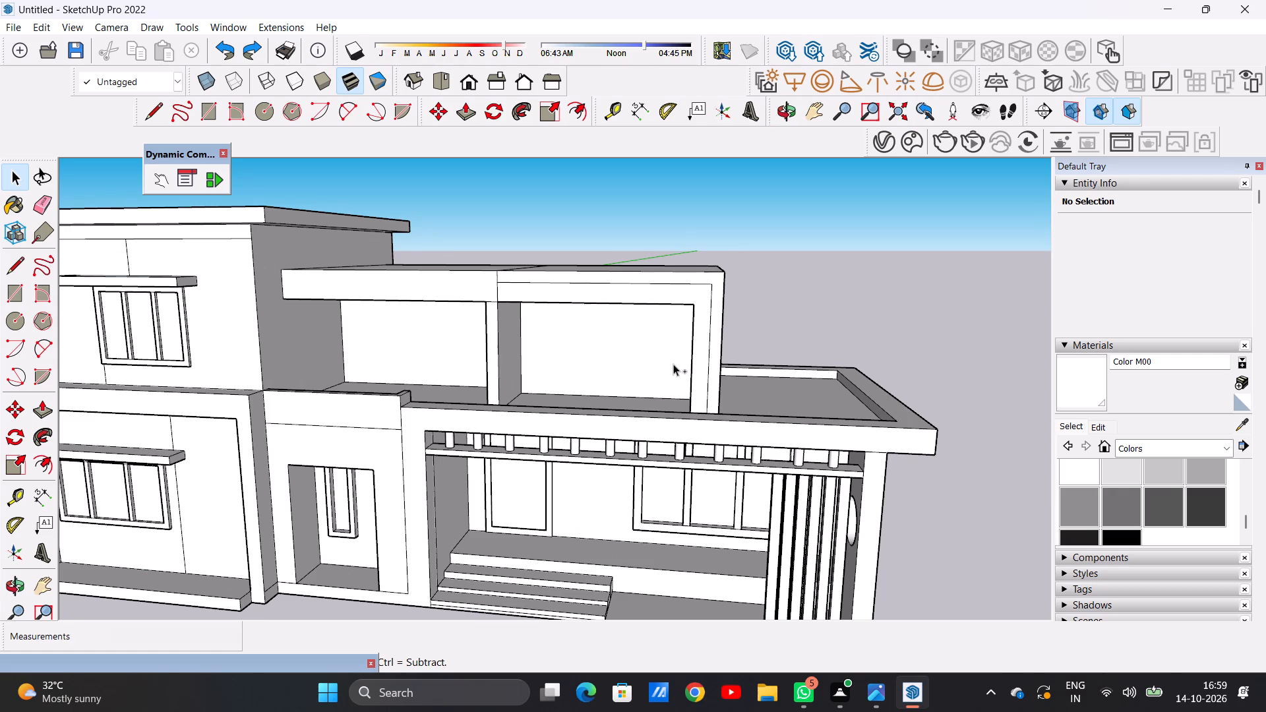
{"action": "key", "text": "ctrl+z"}
{"action": "key", "text": "ctrl+z"}
{"action": "key", "text": "ctrl+z"}
{"action": "key", "text": "ctrl+z"}
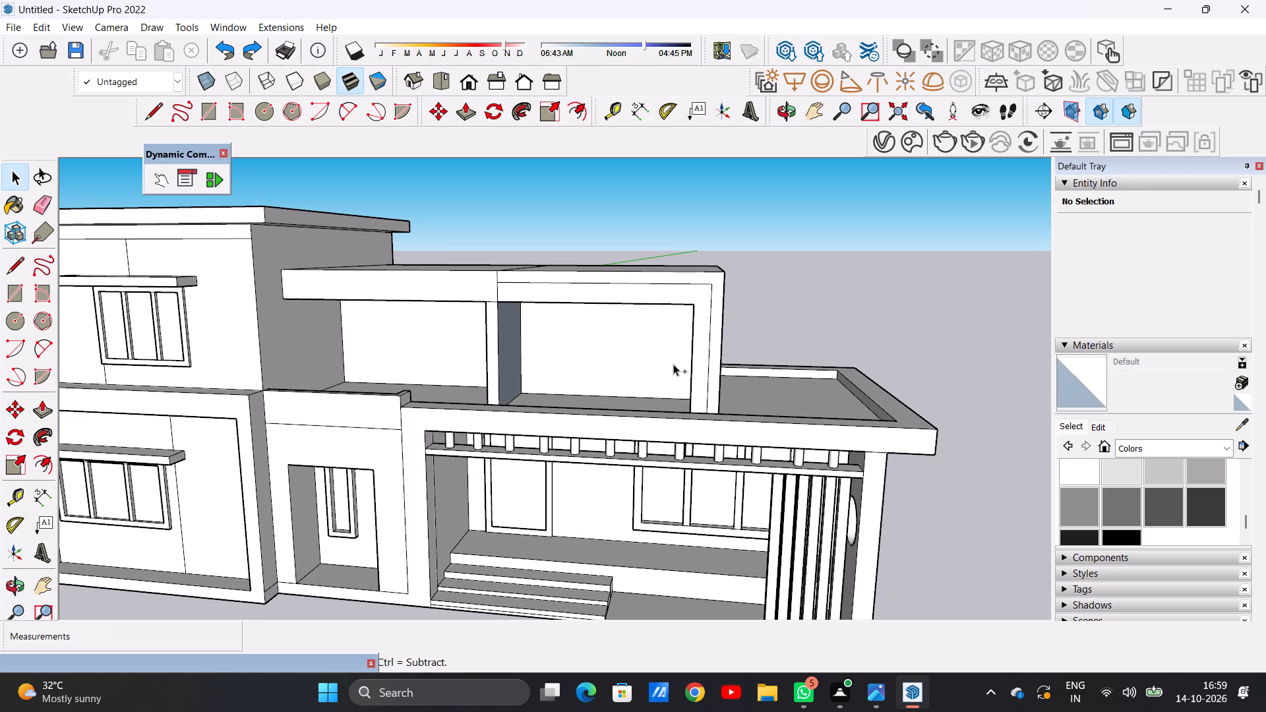
Undo the edits back through the upper-floor block's framed side extension and the raised parapet around the porch roof.
{"action": "key", "text": "ctrl+z"}
{"action": "key", "text": "ctrl+z"}
{"action": "key", "text": "ctrl+z"}
{"action": "key", "text": "ctrl+z"}
{"action": "key", "text": "ctrl+z"}
{"action": "key", "text": "ctrl+z"}
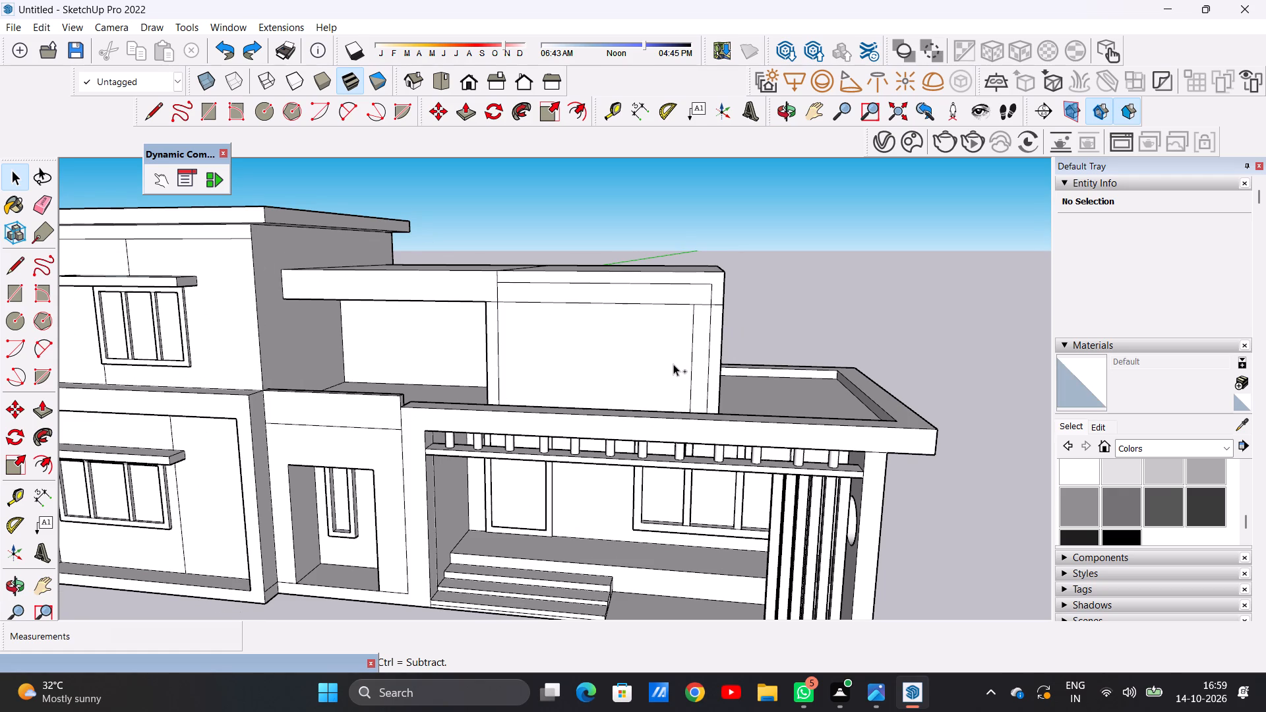
{"action": "key", "text": "ctrl+z"}
{"action": "key", "text": "ctrl+z"}
{"action": "key", "text": "ctrl+z"}
{"action": "key", "text": "ctrl+z"}
{"action": "key", "text": "ctrl+z"}
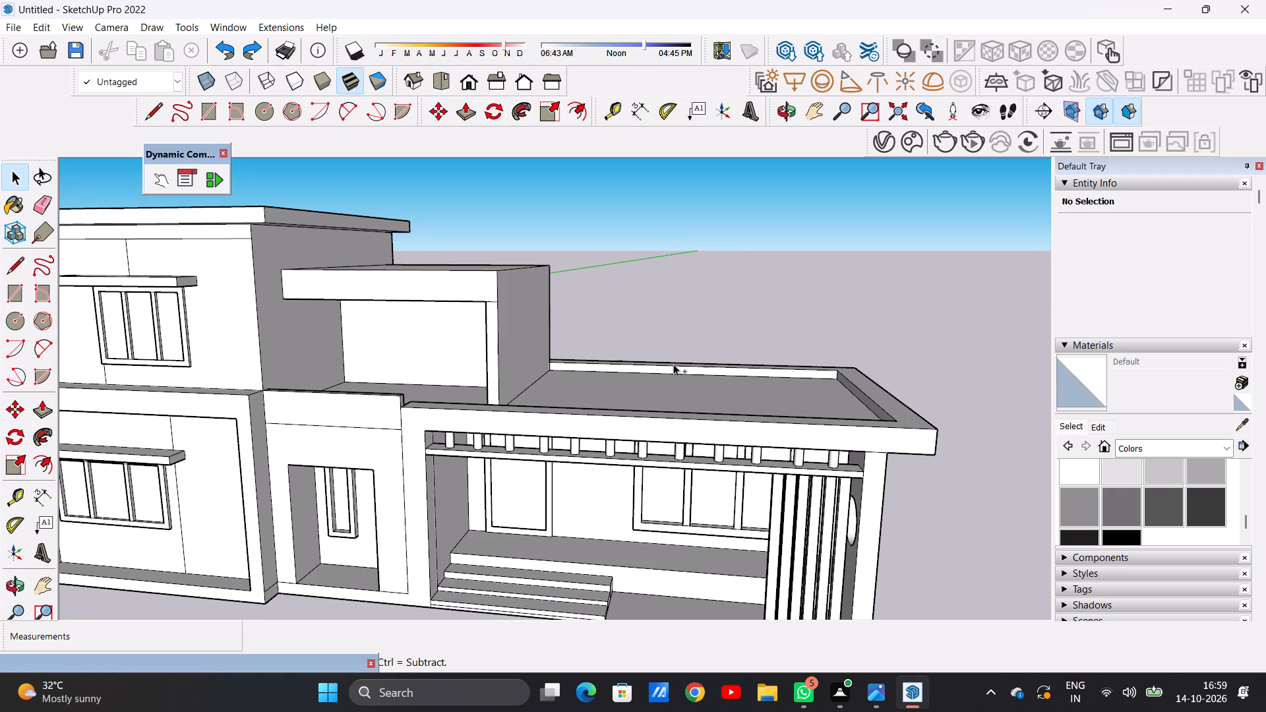
{"action": "key", "text": "ctrl+z"}
{"action": "key", "text": "ctrl+z"}
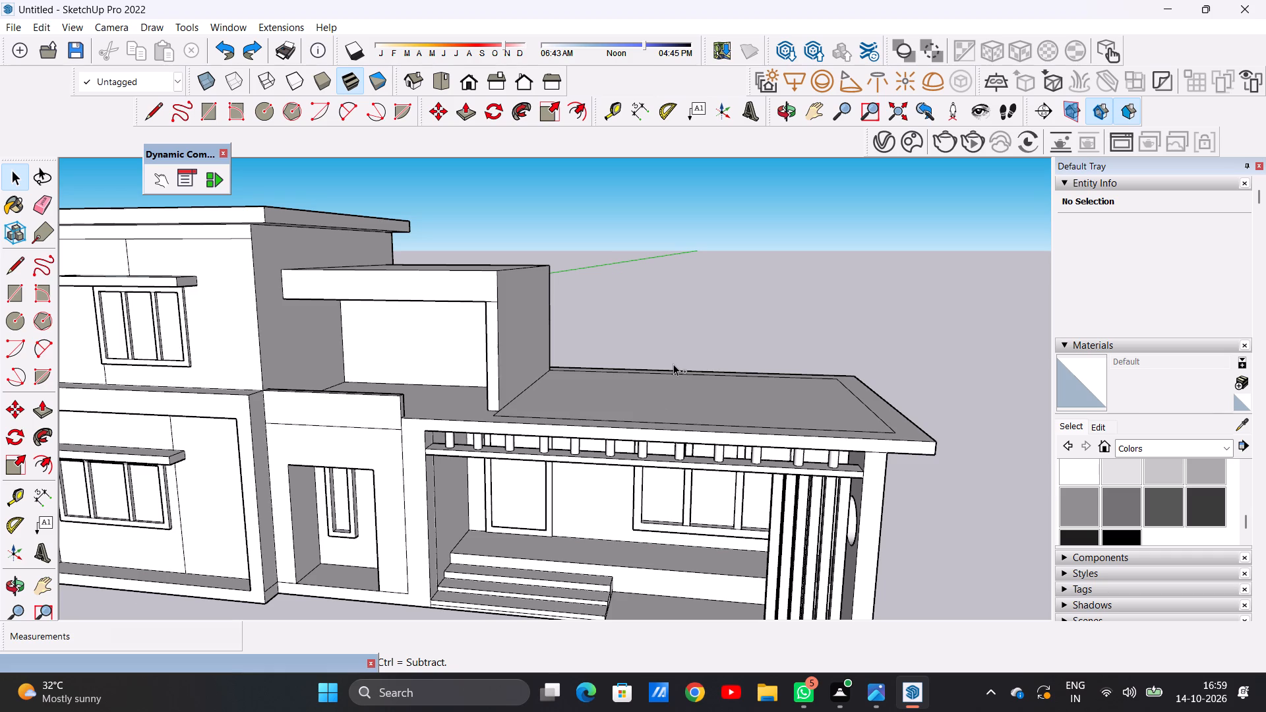
Undo the balcony recess in the upper-floor block and the border lines on its front face.
{"action": "key", "text": "ctrl+z"}
{"action": "key", "text": "ctrl+z"}
{"action": "key", "text": "ctrl+z"}
{"action": "key", "text": "ctrl+z"}
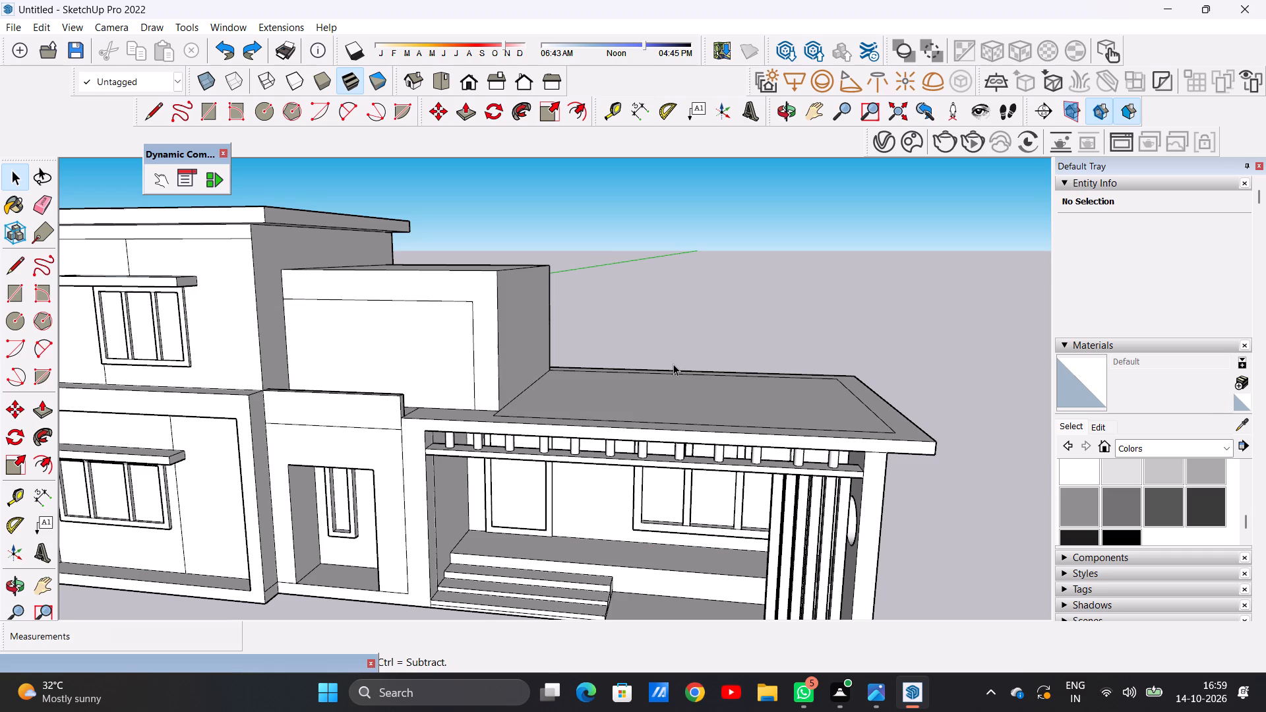
{"action": "scroll", "coordinate": [575, 361], "scroll_direction": "down", "scroll_amount": 4}
{"action": "middle_click_drag", "start_coordinate": [587, 360], "coordinate": [544, 425]}
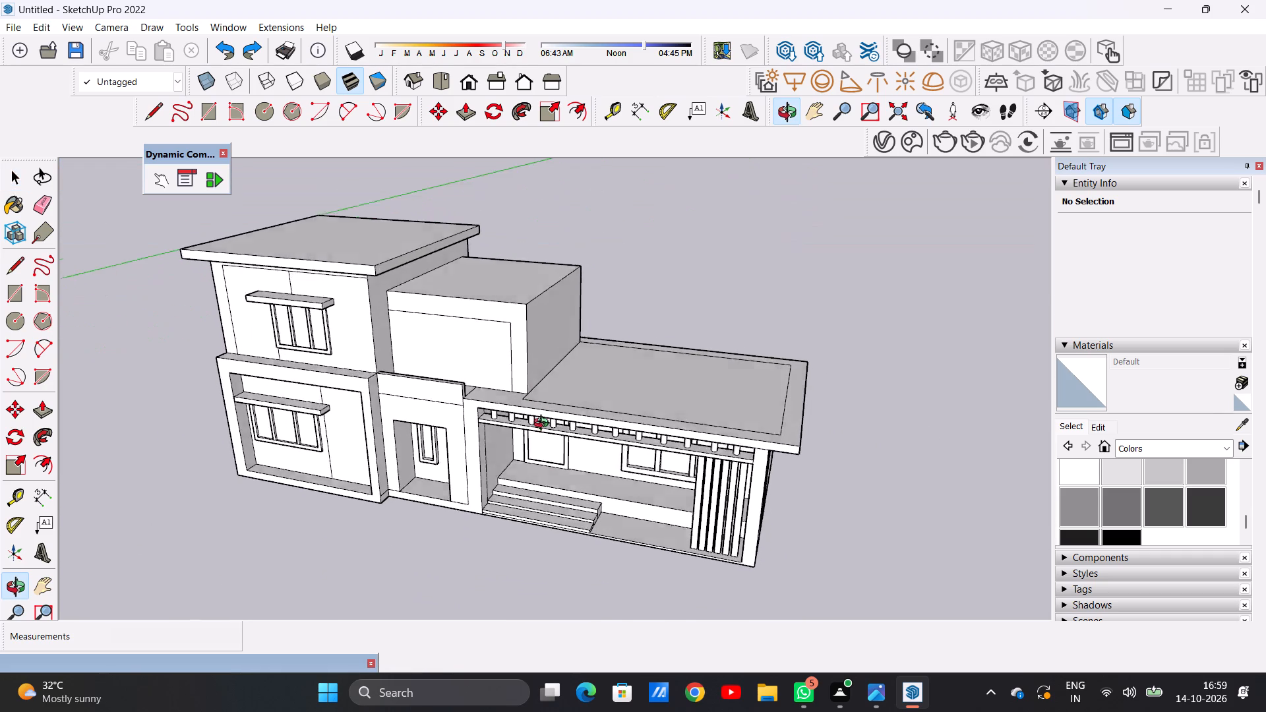
{"action": "middle_click_drag", "start_coordinate": [544, 425], "coordinate": [545, 431]}
{"action": "scroll", "coordinate": [498, 340], "scroll_direction": "up", "scroll_amount": 3}
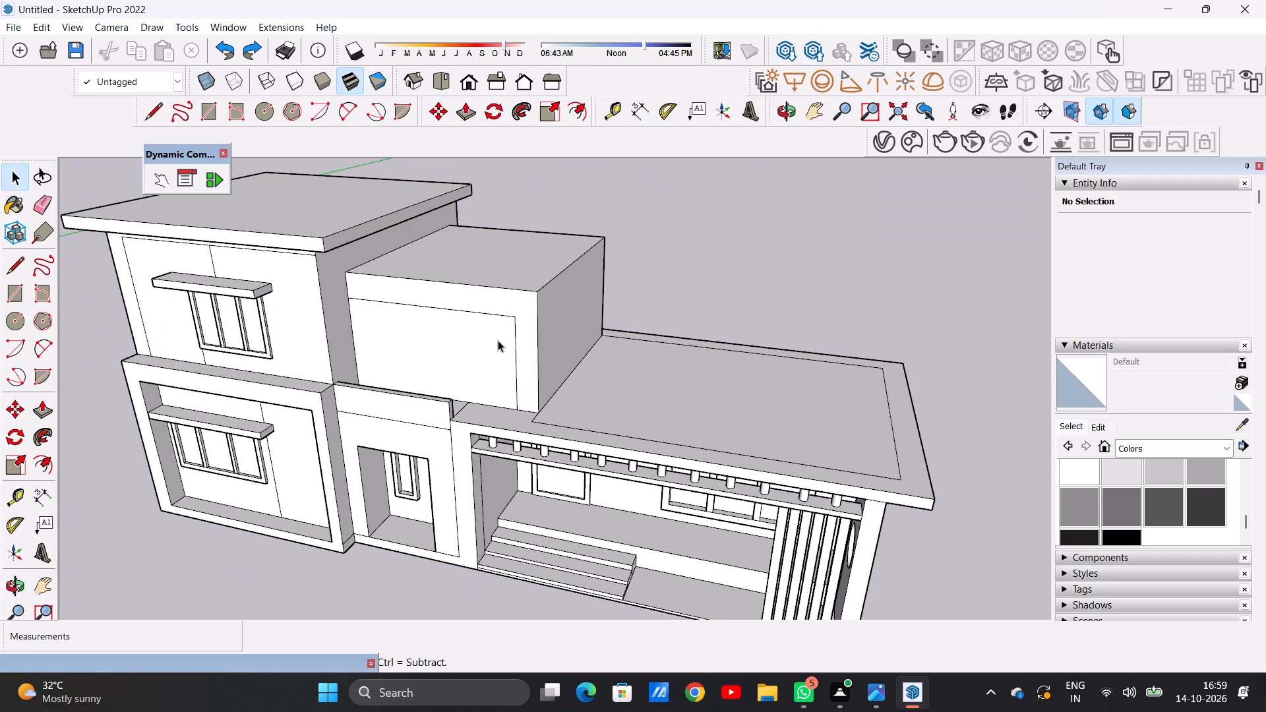
{"action": "key", "text": "ctrl+z"}
{"action": "key", "text": "ctrl+z"}
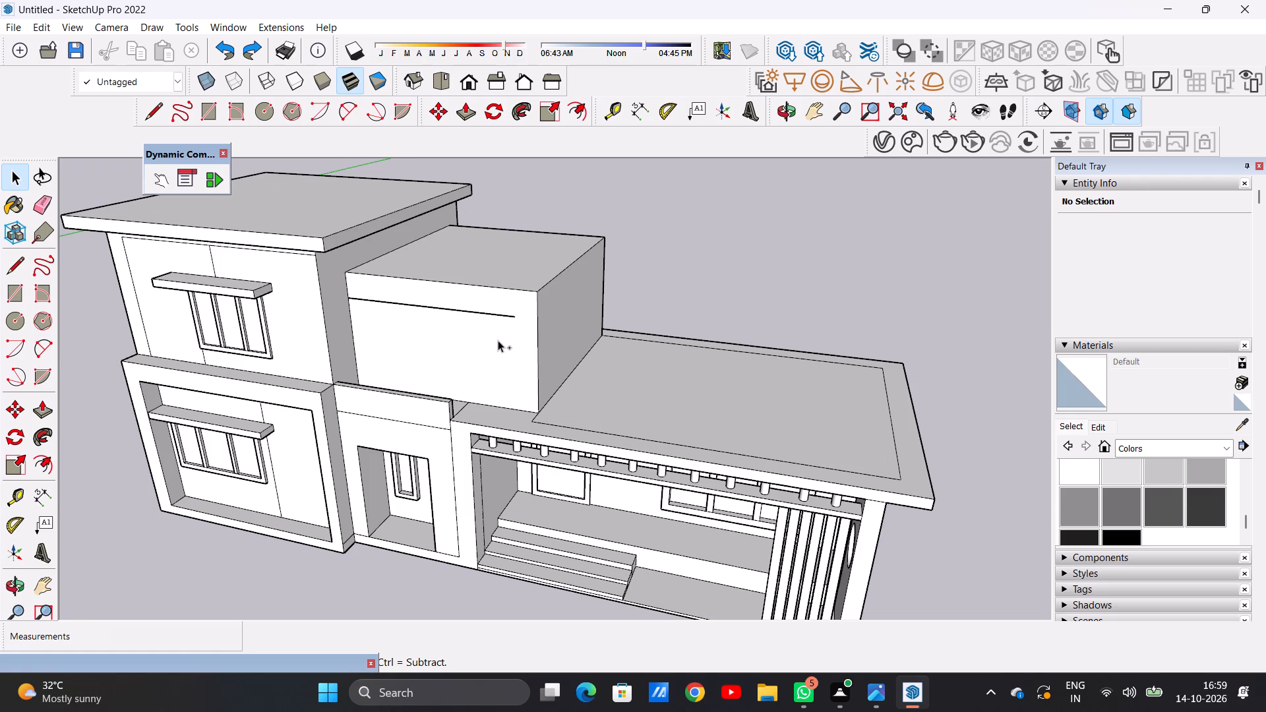
Push the plain upper-floor block's front face back about 3' 4" from the front edge.
{"action": "scroll", "coordinate": [498, 340], "scroll_direction": "down", "scroll_amount": 4}
{"action": "scroll", "coordinate": [508, 335], "scroll_direction": "up", "scroll_amount": 6}
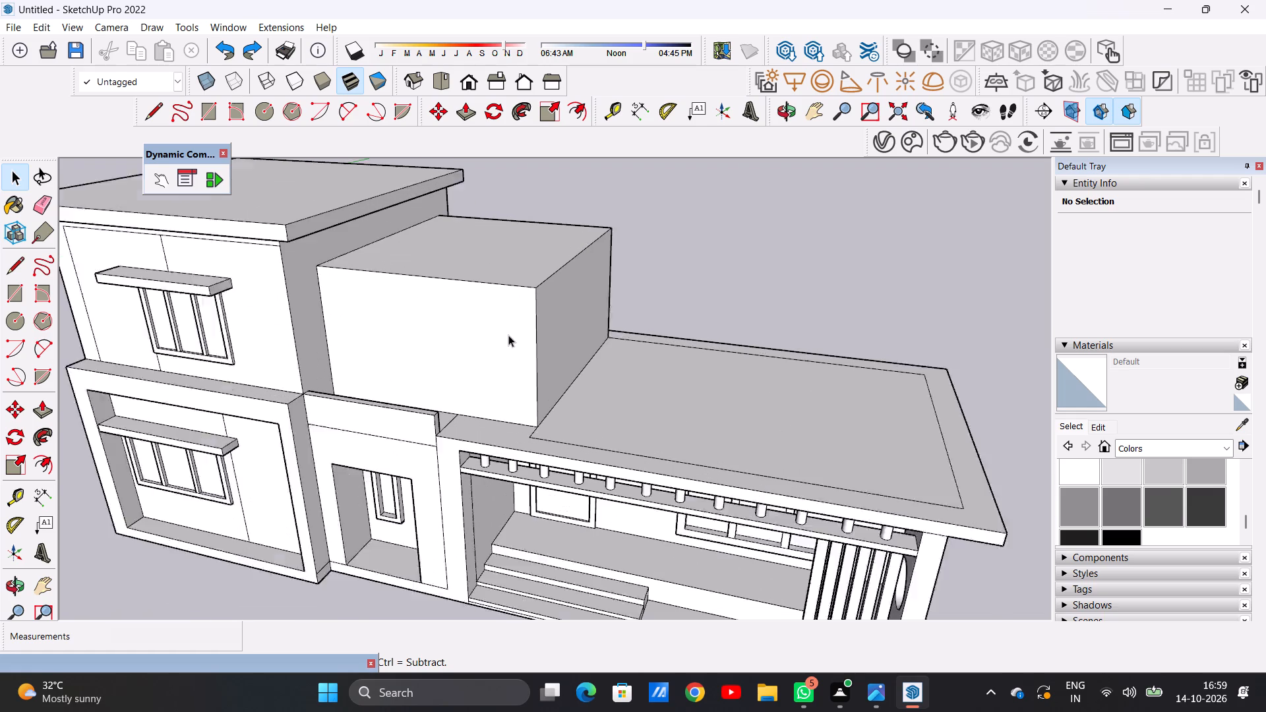
{"action": "scroll", "coordinate": [508, 335], "scroll_direction": "up", "scroll_amount": 1}
{"action": "key", "text": "p"}
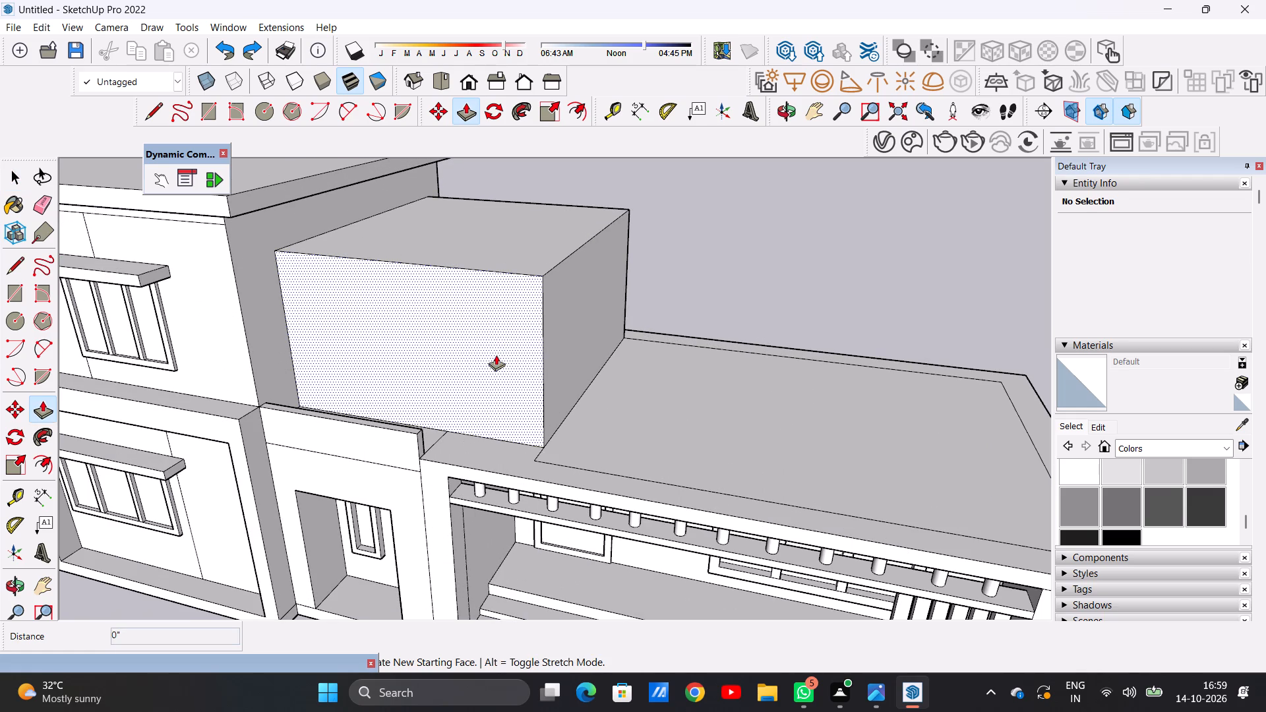
{"action": "left_click", "coordinate": [496, 355]}
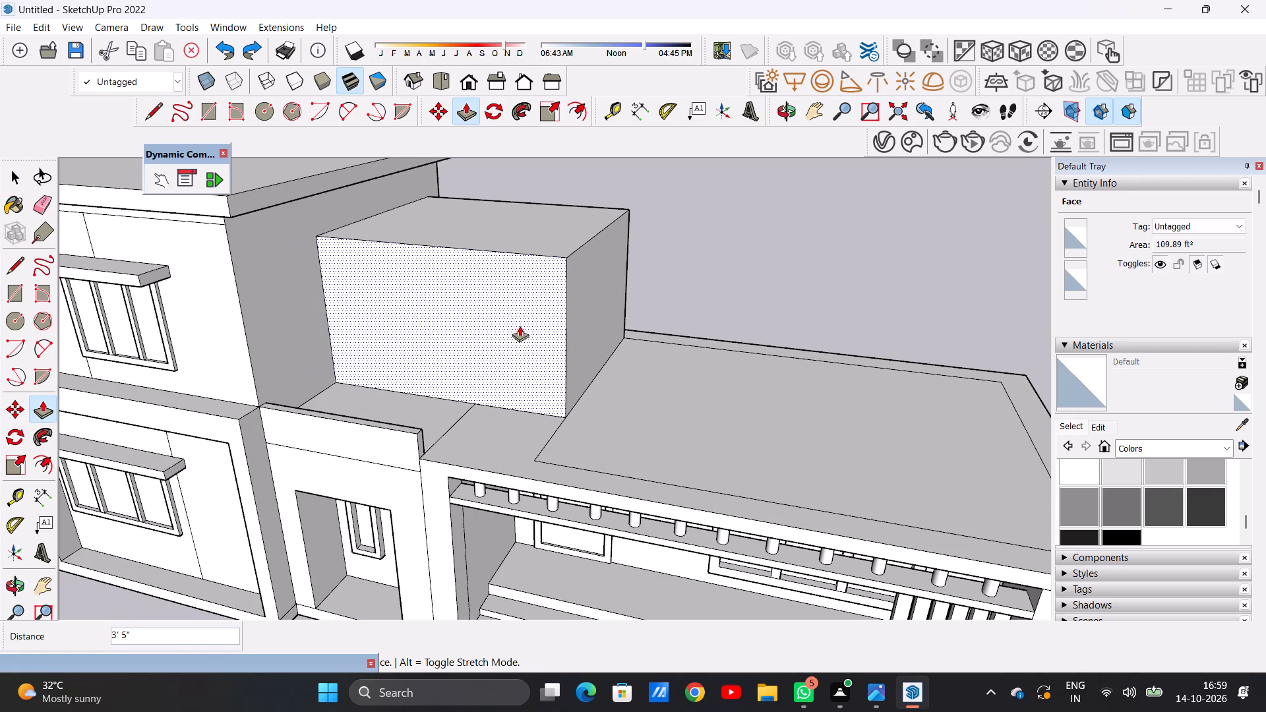
{"action": "left_click", "coordinate": [522, 330]}
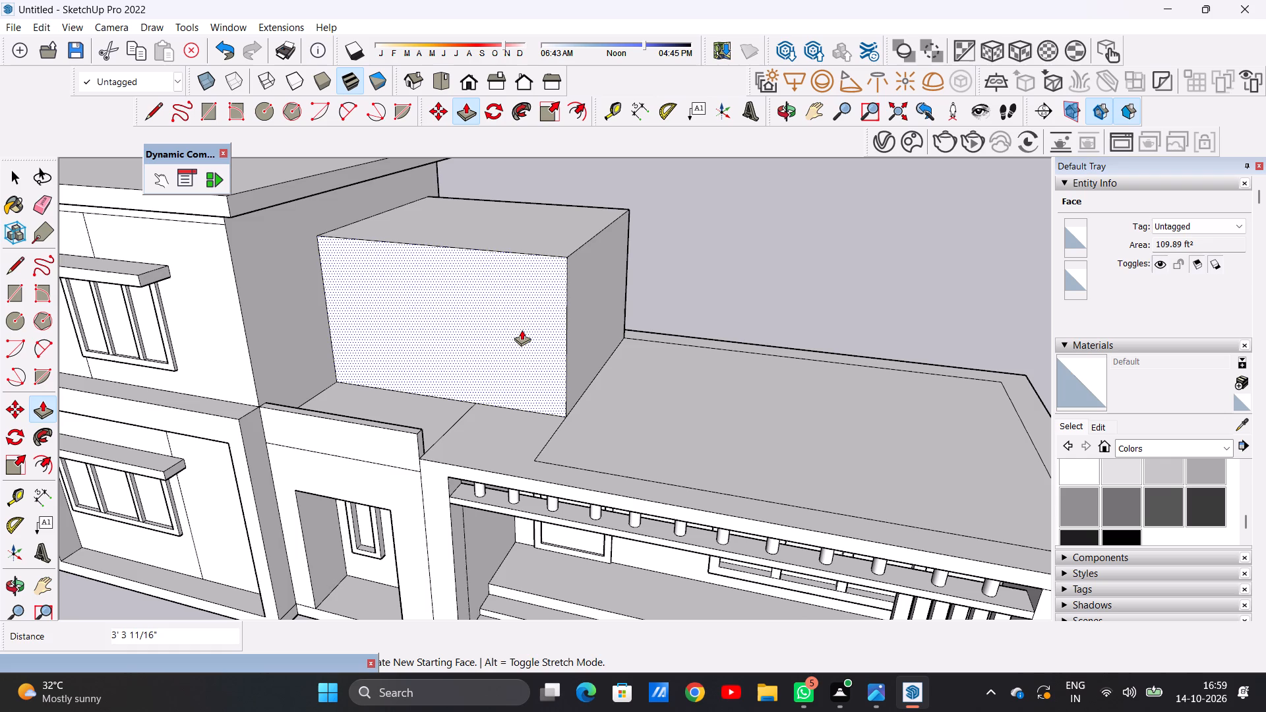
{"action": "key", "text": "space"}
Draw a border line on the upper-floor block's front face, about 12' 4" across below the top and 6' 9" down to the base.
{"action": "scroll", "coordinate": [506, 378], "scroll_direction": "down", "scroll_amount": 5}
{"action": "middle_click_drag", "start_coordinate": [505, 390], "coordinate": [627, 322]}
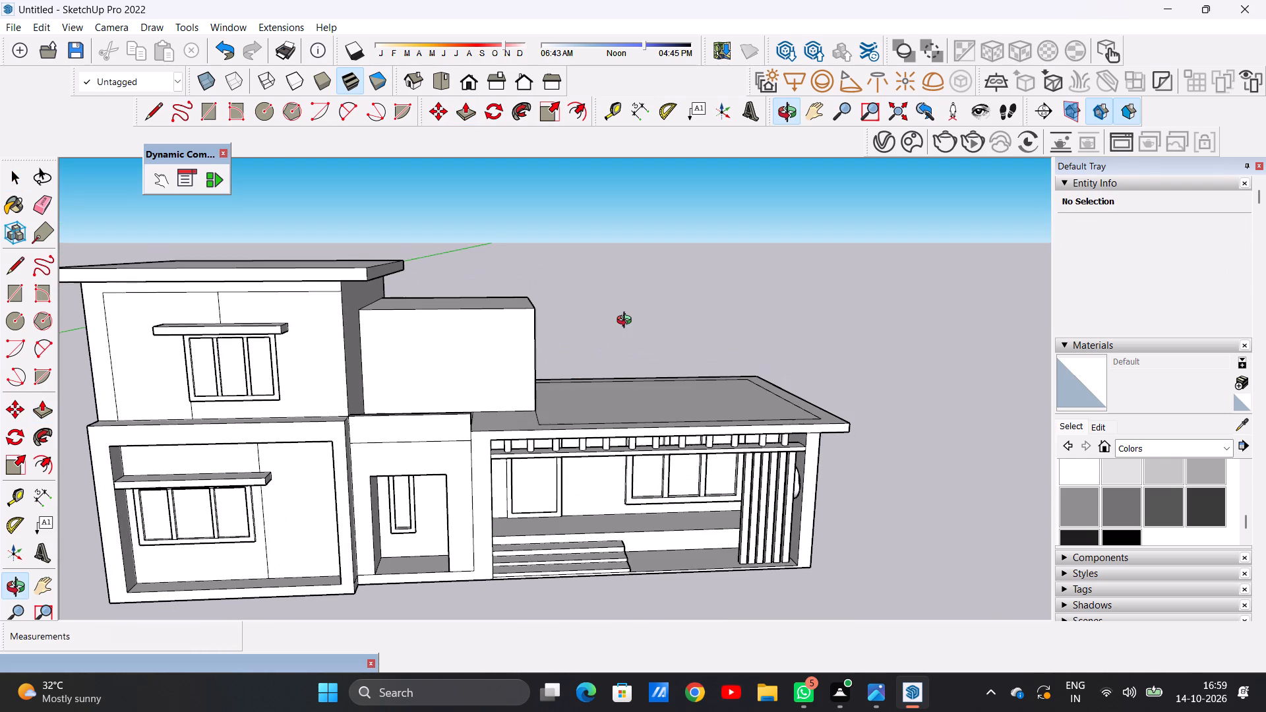
{"action": "middle_click_drag", "start_coordinate": [627, 322], "coordinate": [541, 463]}
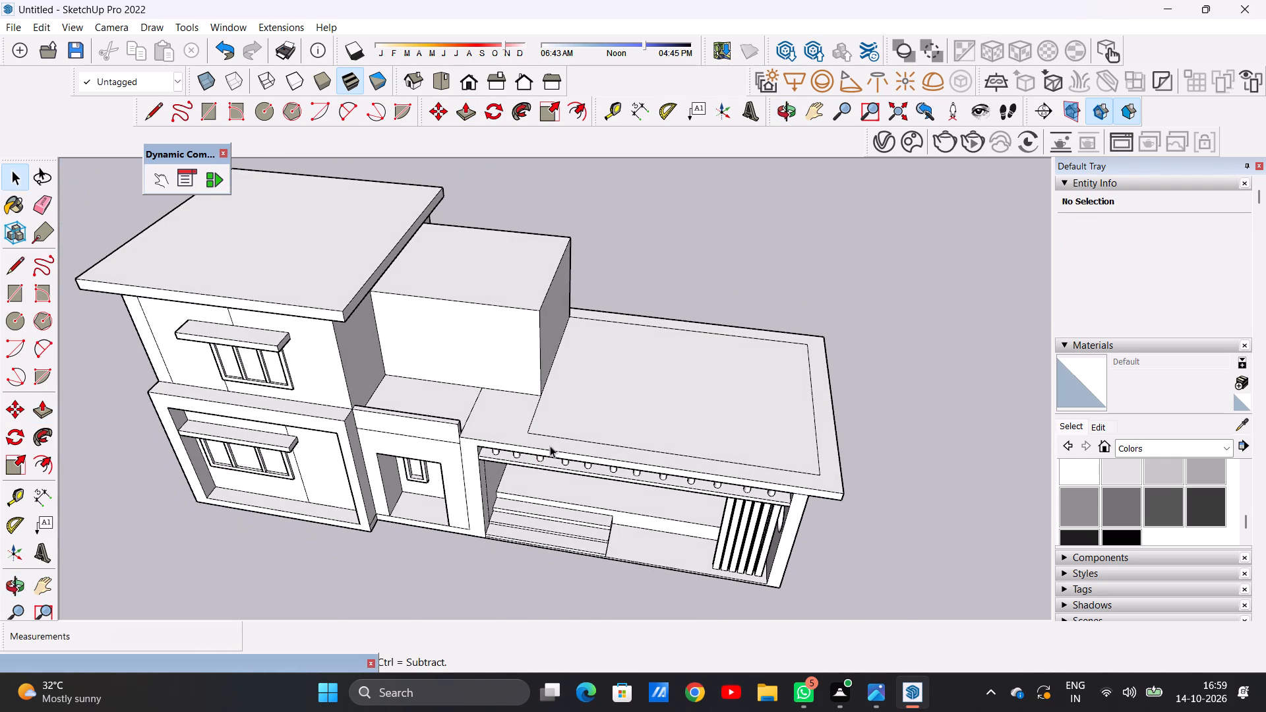
{"action": "scroll", "coordinate": [558, 376], "scroll_direction": "up", "scroll_amount": 4}
{"action": "middle_click_drag", "start_coordinate": [586, 394], "coordinate": [603, 333]}
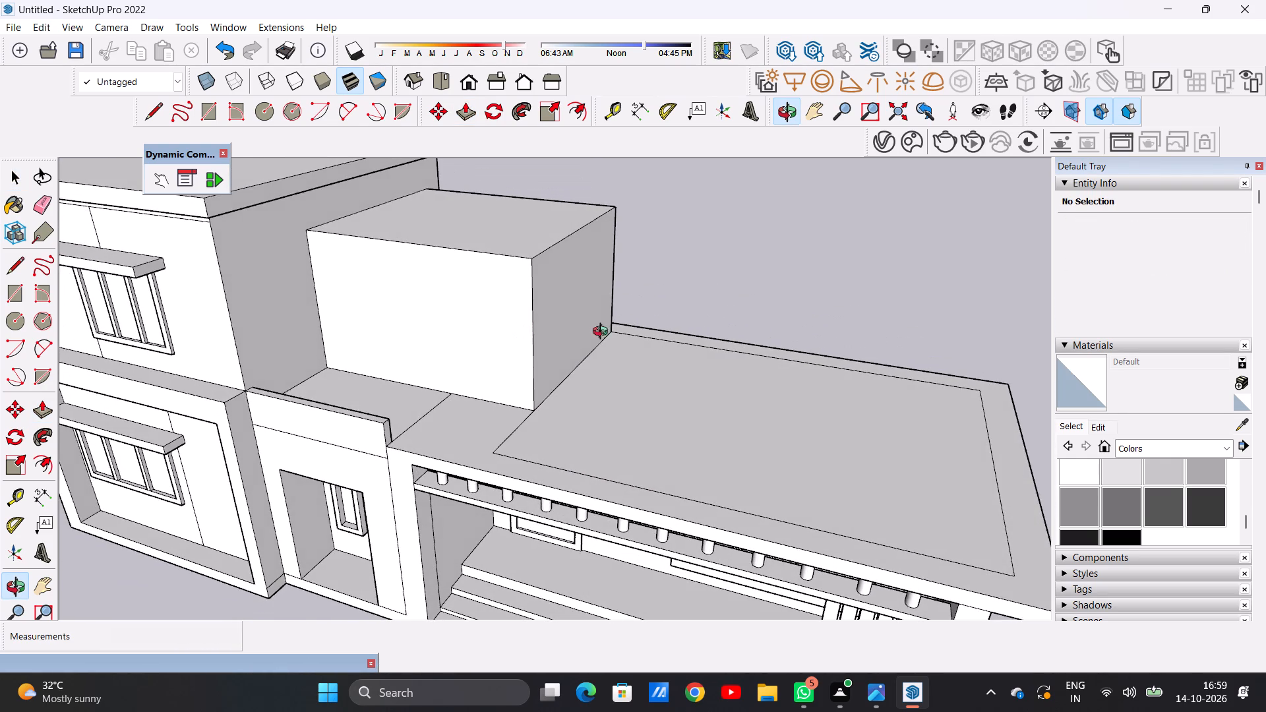
{"action": "middle_click_drag", "start_coordinate": [603, 333], "coordinate": [675, 326]}
{"action": "middle_click_drag", "start_coordinate": [496, 416], "coordinate": [465, 409]}
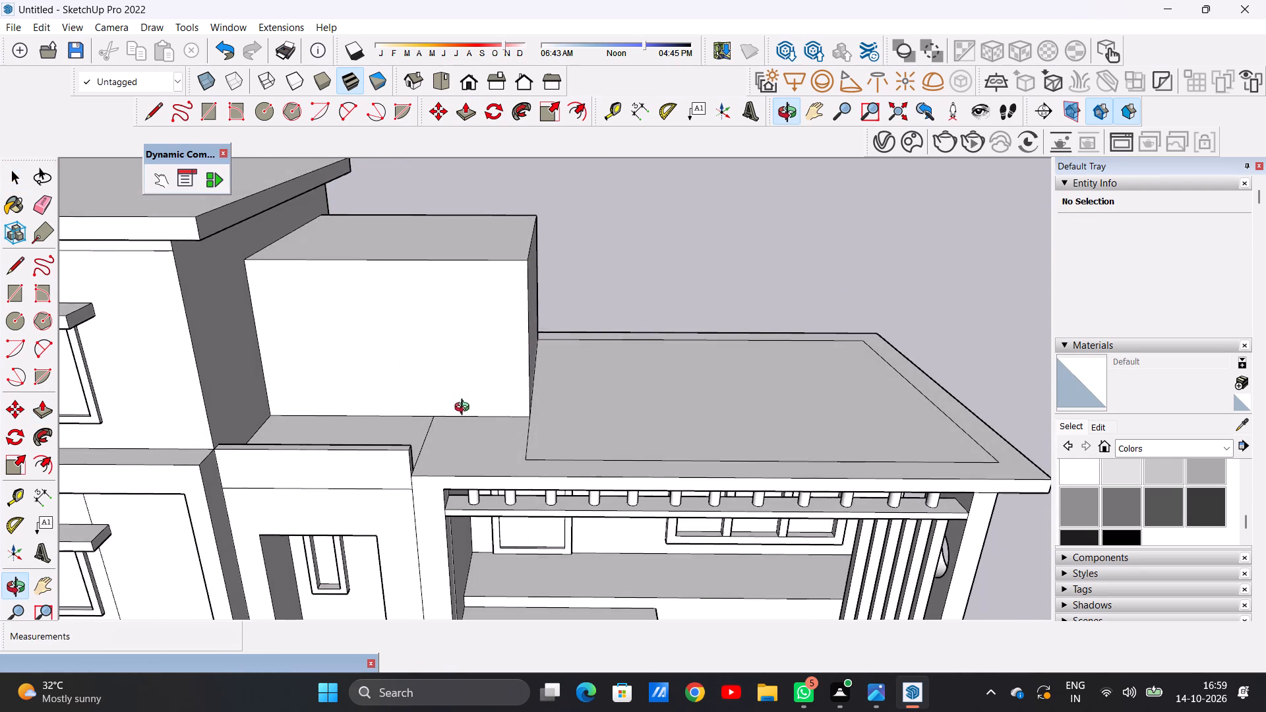
{"action": "middle_click_drag", "start_coordinate": [465, 409], "coordinate": [465, 409]}
{"action": "scroll", "coordinate": [483, 411], "scroll_direction": "up", "scroll_amount": 2}
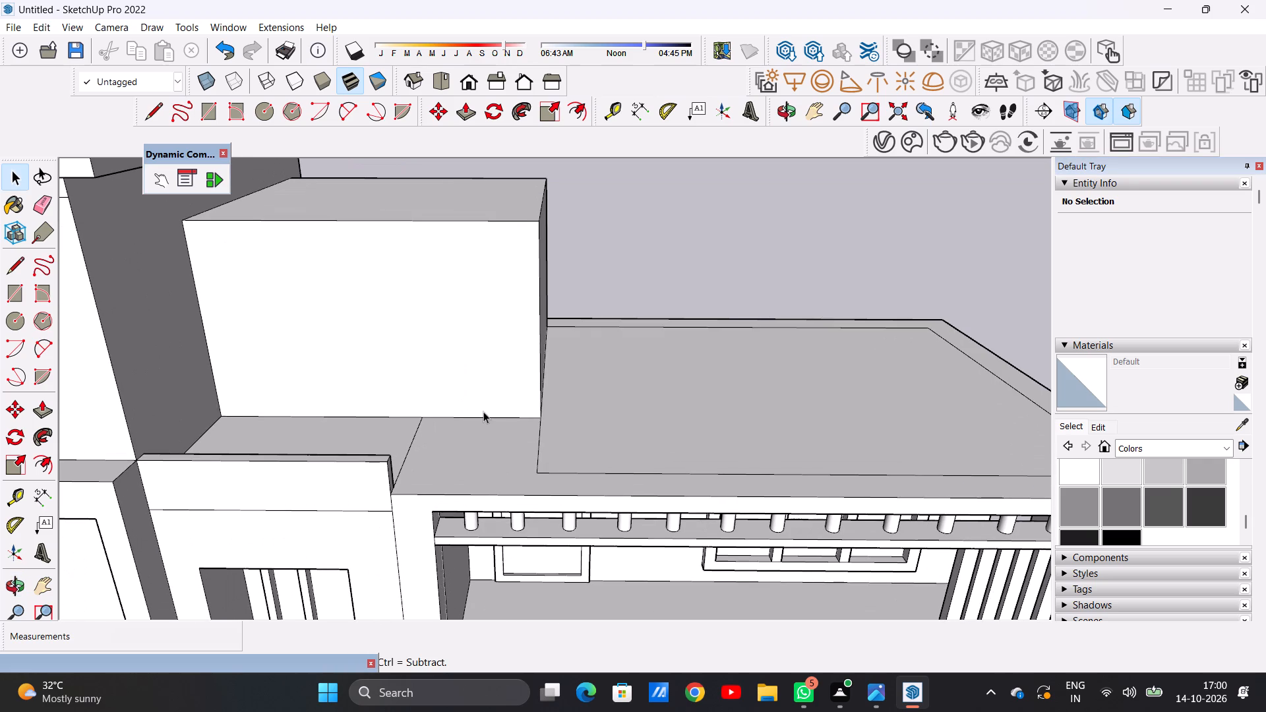
{"action": "scroll", "coordinate": [490, 411], "scroll_direction": "down", "scroll_amount": 2}
{"action": "middle_click_drag", "start_coordinate": [483, 409], "coordinate": [483, 336]}
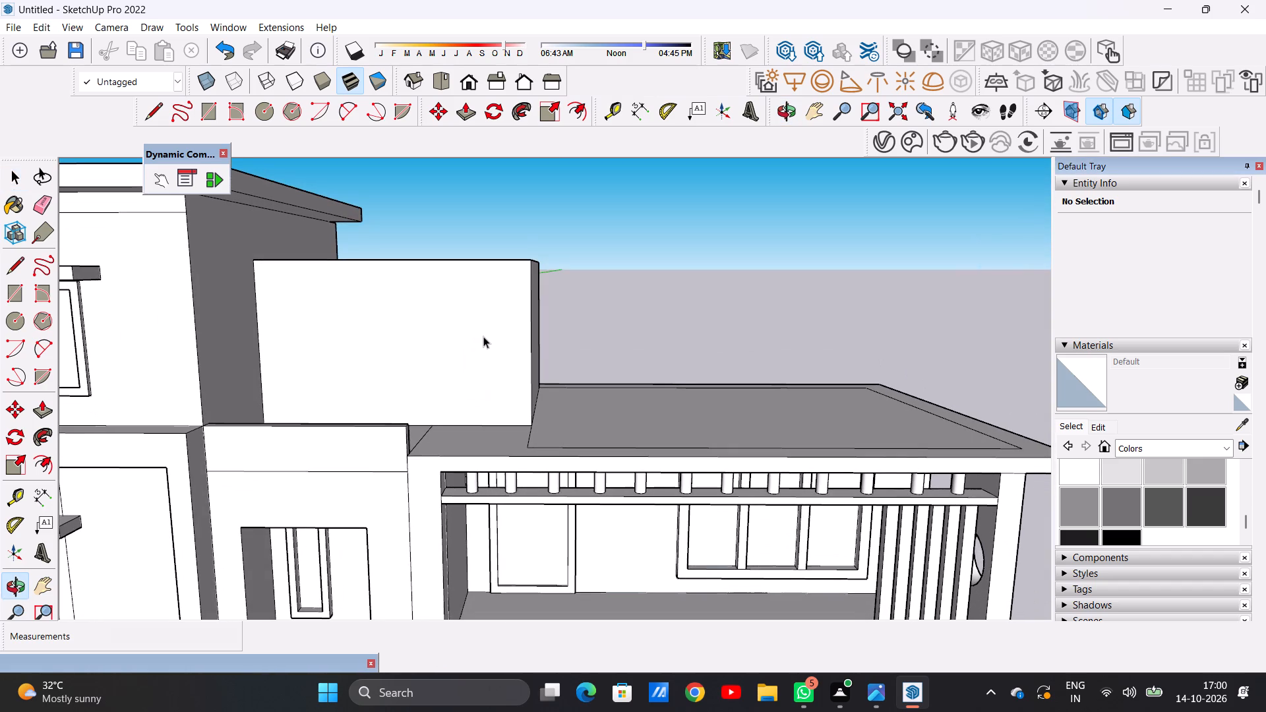
{"action": "key", "text": "l"}
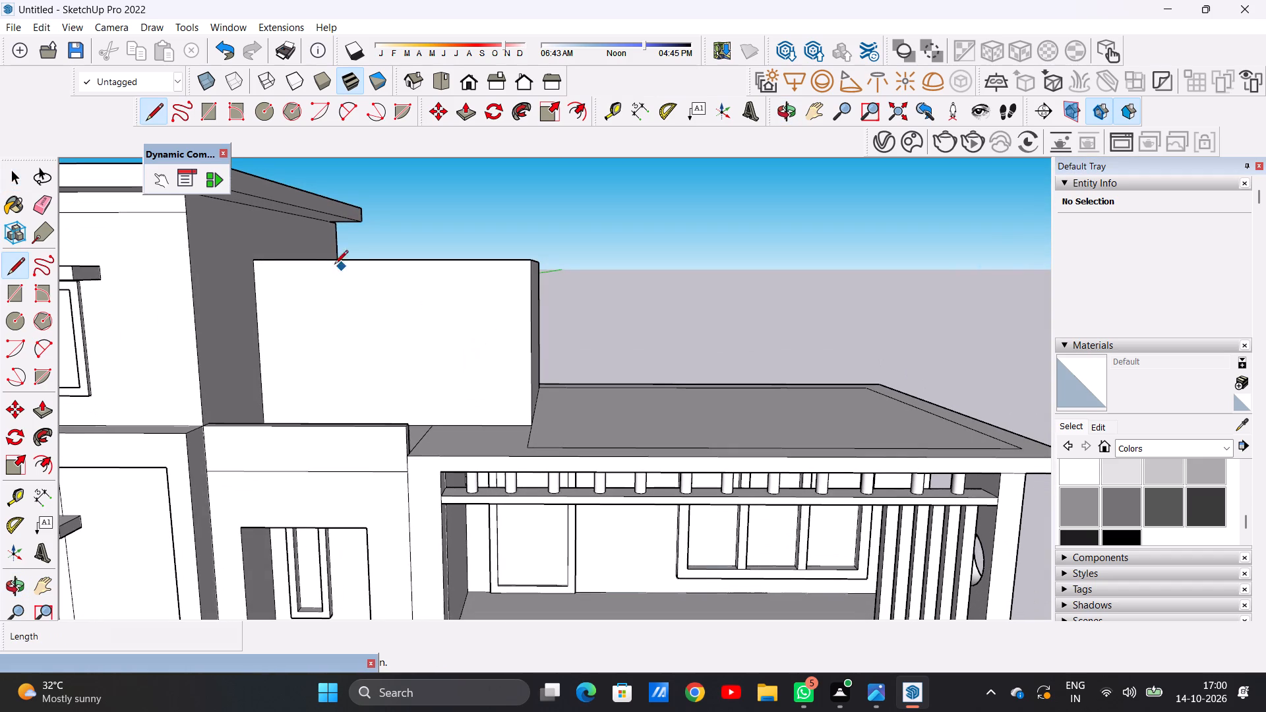
{"action": "left_click", "coordinate": [258, 289]}
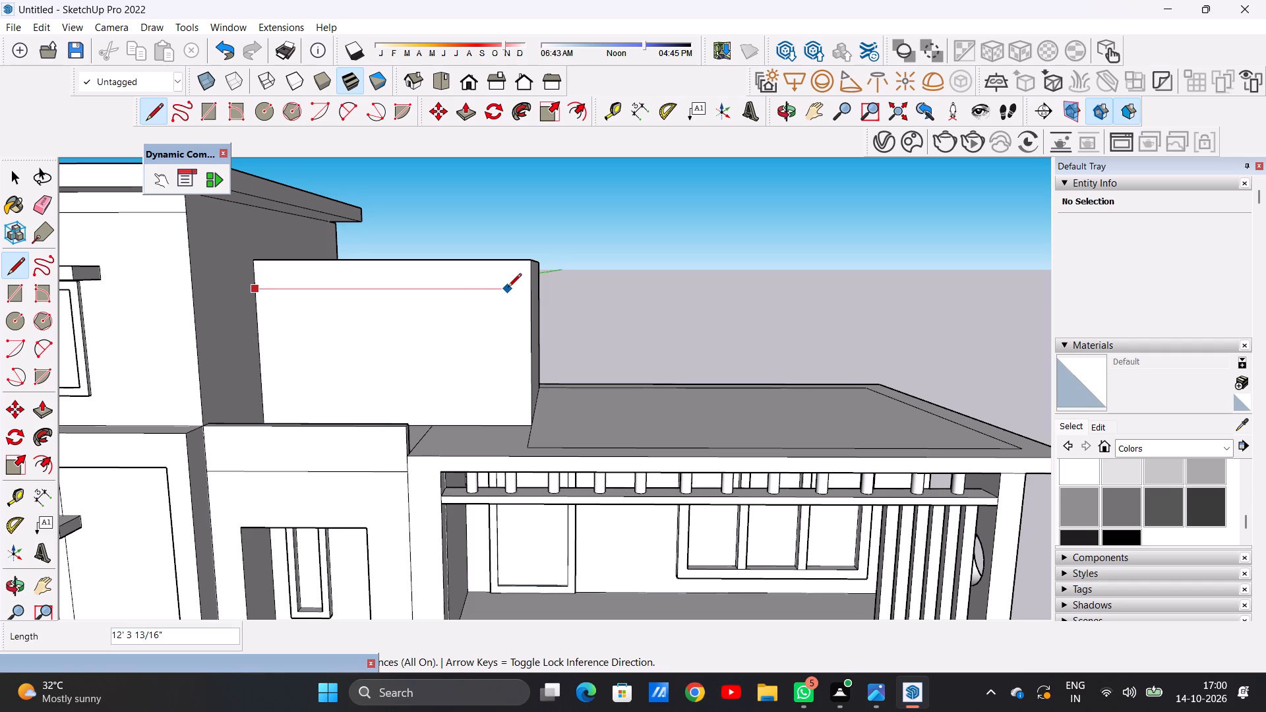
{"action": "left_click", "coordinate": [508, 288]}
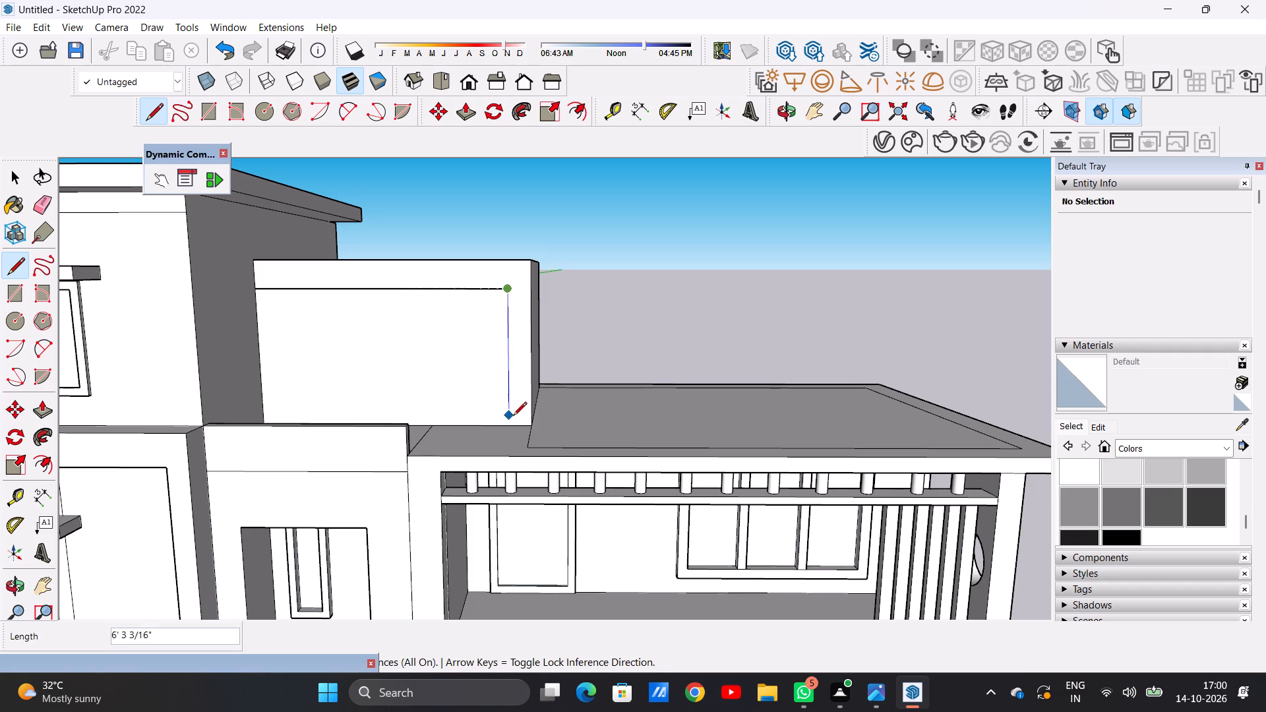
{"action": "left_click", "coordinate": [512, 423]}
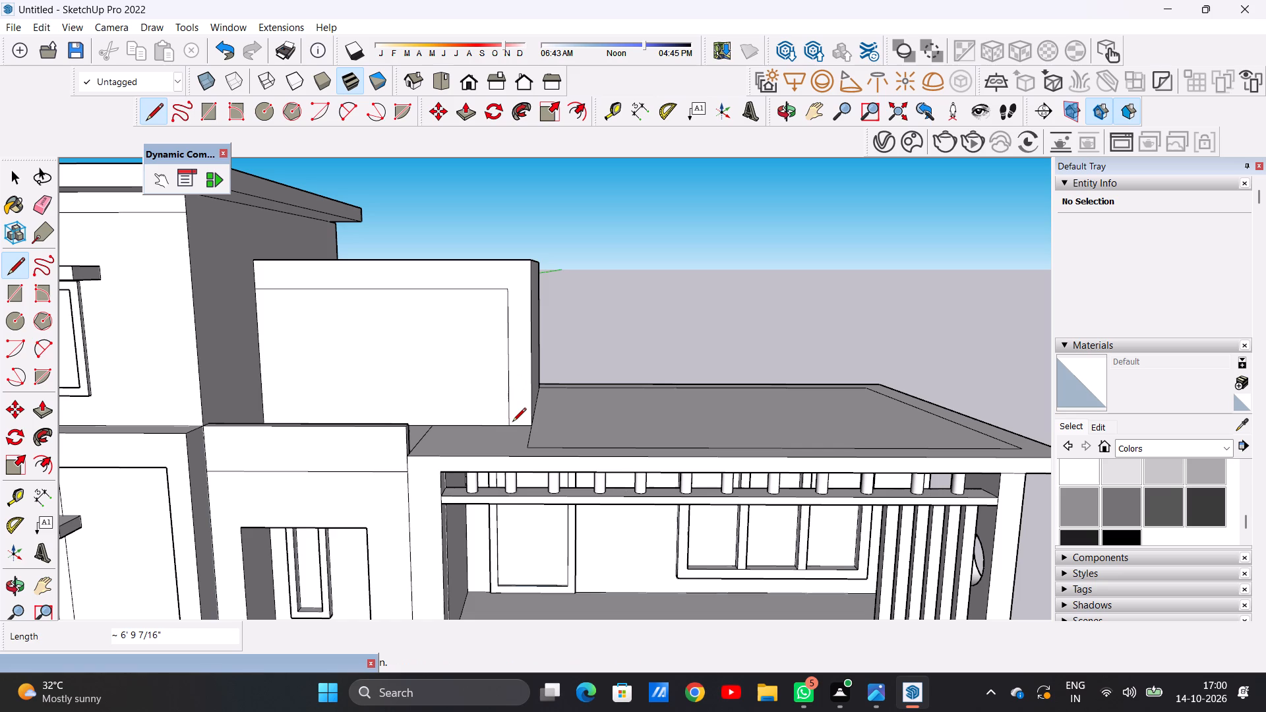
{"action": "key", "text": "space"}
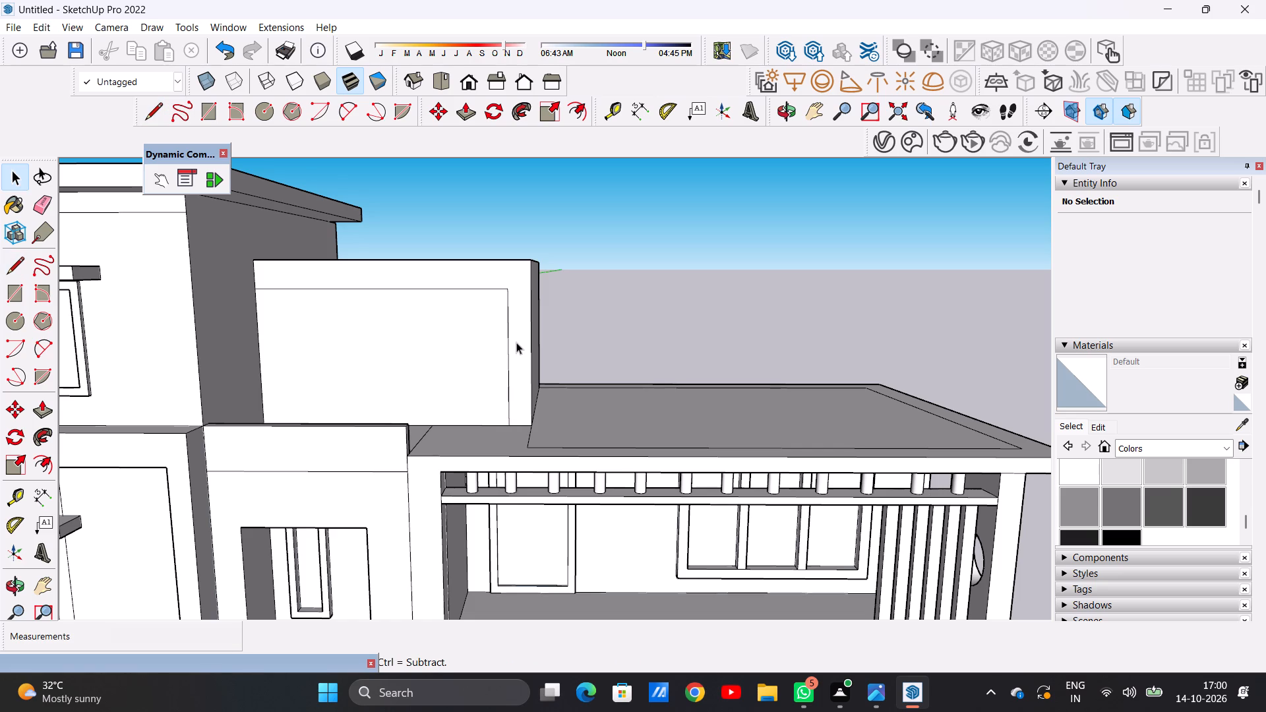
Push the panel inside the border back about 5' to form the balcony recess under a top and side frame.
{"action": "scroll", "coordinate": [516, 342], "scroll_direction": "down", "scroll_amount": 3}
{"action": "middle_click_drag", "start_coordinate": [516, 342], "coordinate": [469, 361]}
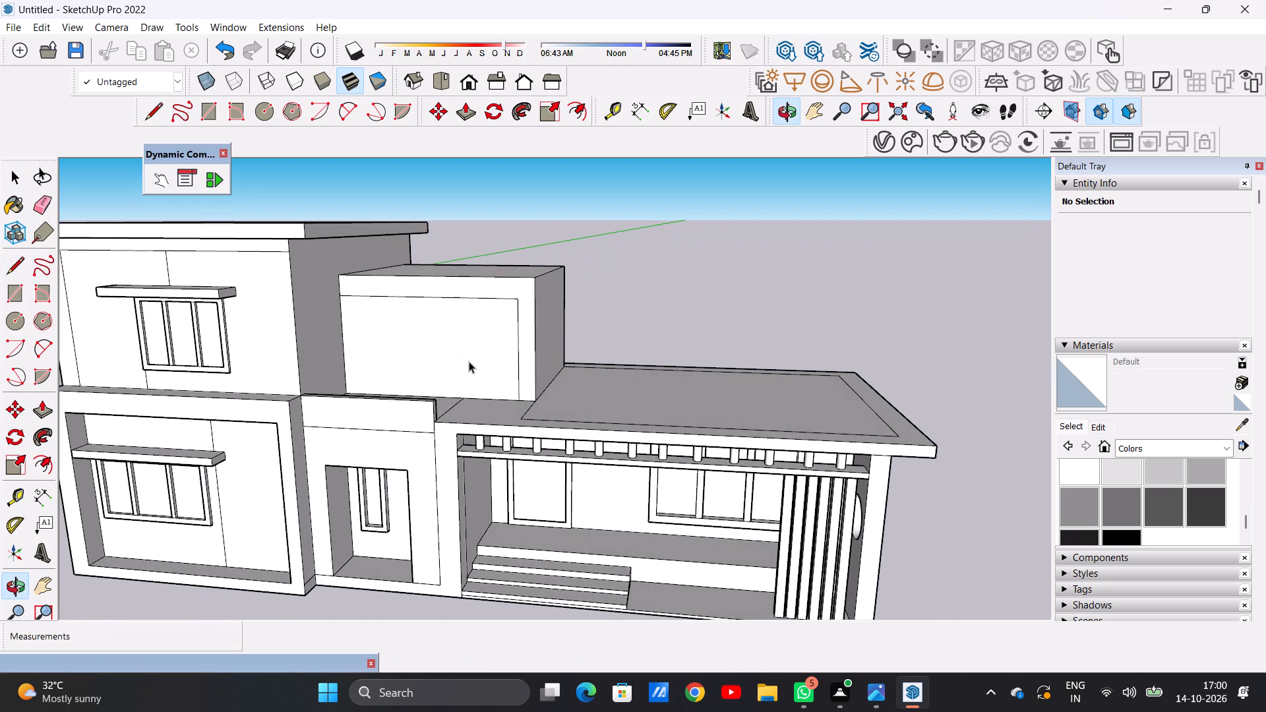
{"action": "scroll", "coordinate": [466, 321], "scroll_direction": "up", "scroll_amount": 2}
{"action": "scroll", "coordinate": [466, 321], "scroll_direction": "down", "scroll_amount": 1}
{"action": "scroll", "coordinate": [466, 321], "scroll_direction": "up", "scroll_amount": 1}
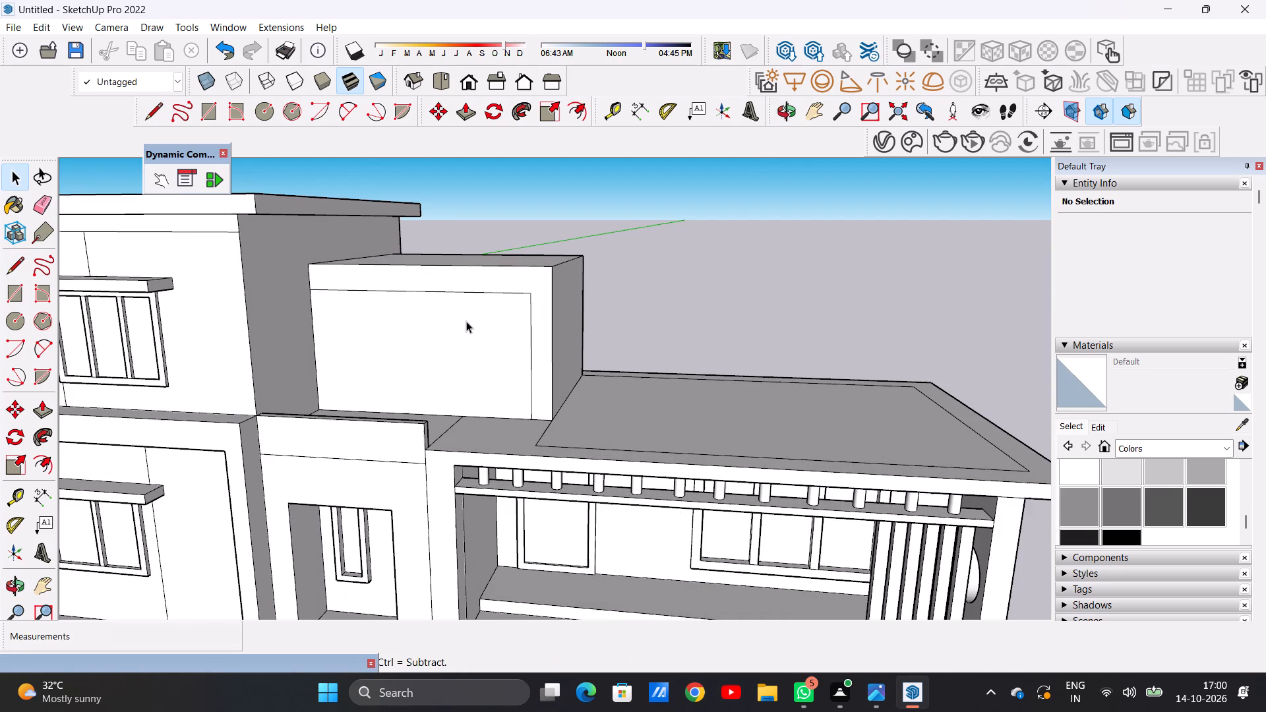
{"action": "scroll", "coordinate": [466, 321], "scroll_direction": "up", "scroll_amount": 2}
{"action": "key", "text": "p"}
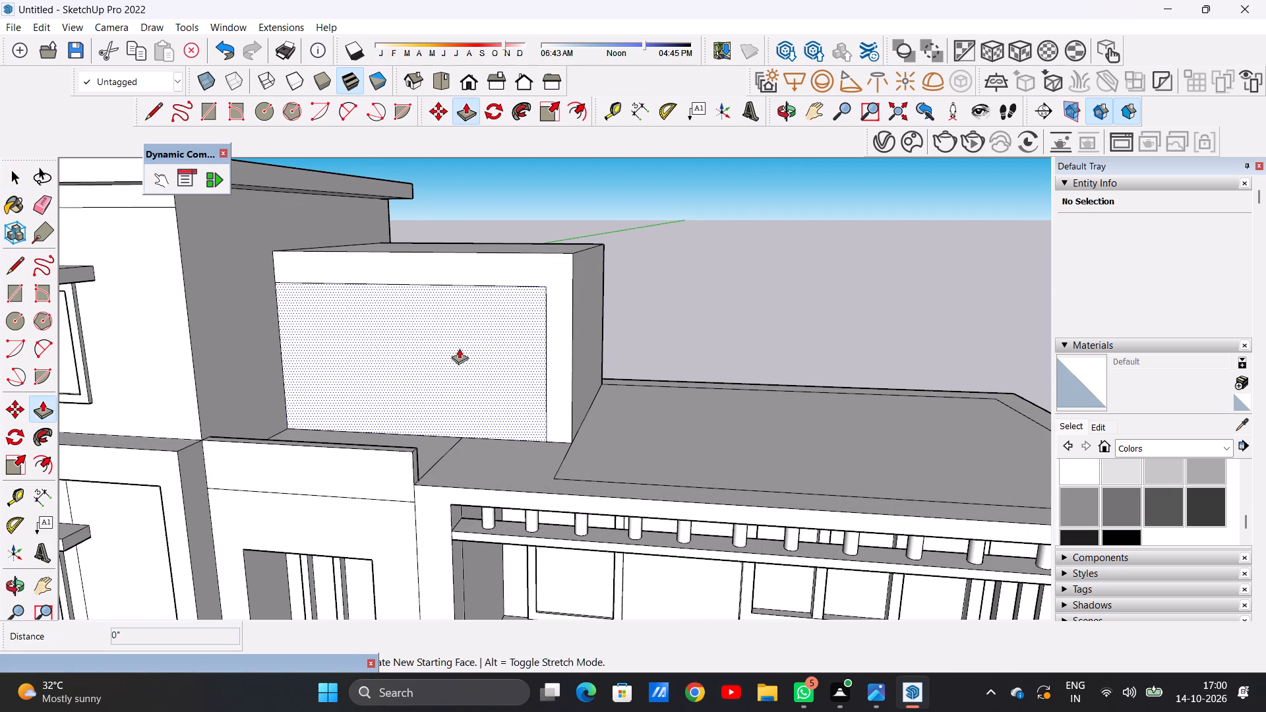
{"action": "left_click", "coordinate": [459, 348]}
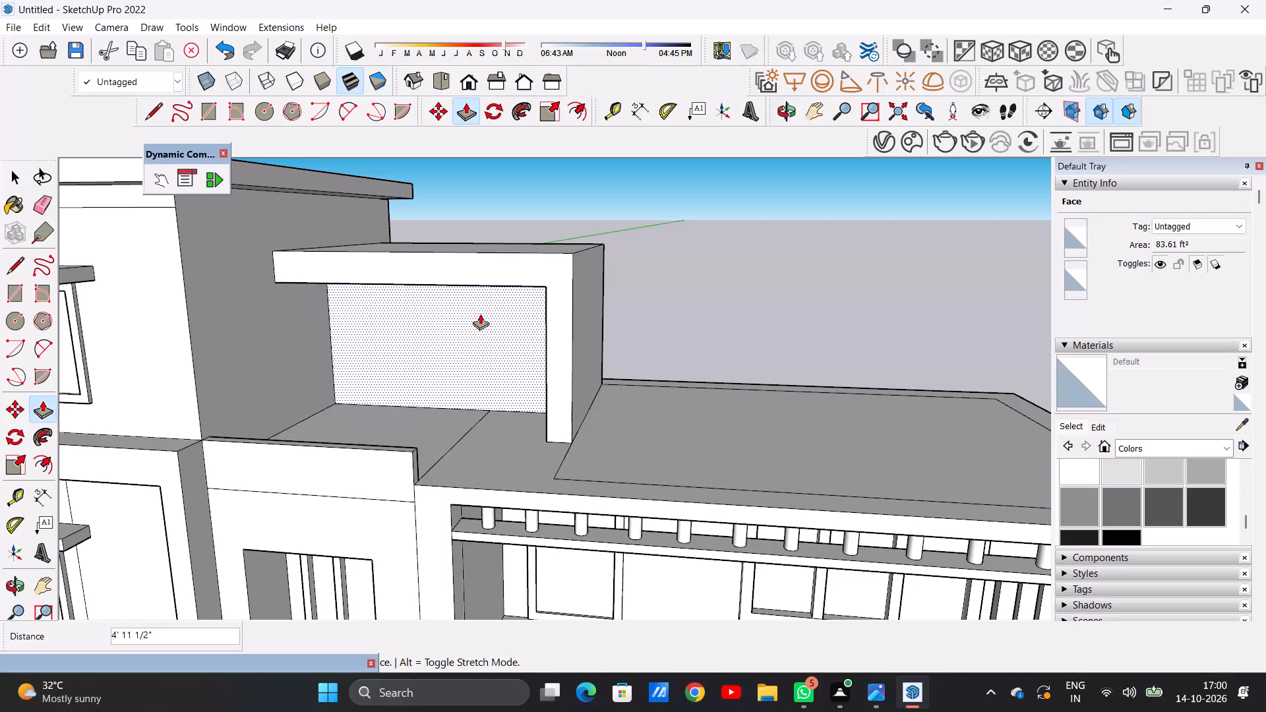
{"action": "left_click", "coordinate": [480, 314]}
{"action": "key", "text": "space"}
Examine the new balcony recess and frame against the whole villa's front elevation.
{"action": "scroll", "coordinate": [496, 364], "scroll_direction": "down", "scroll_amount": 6}
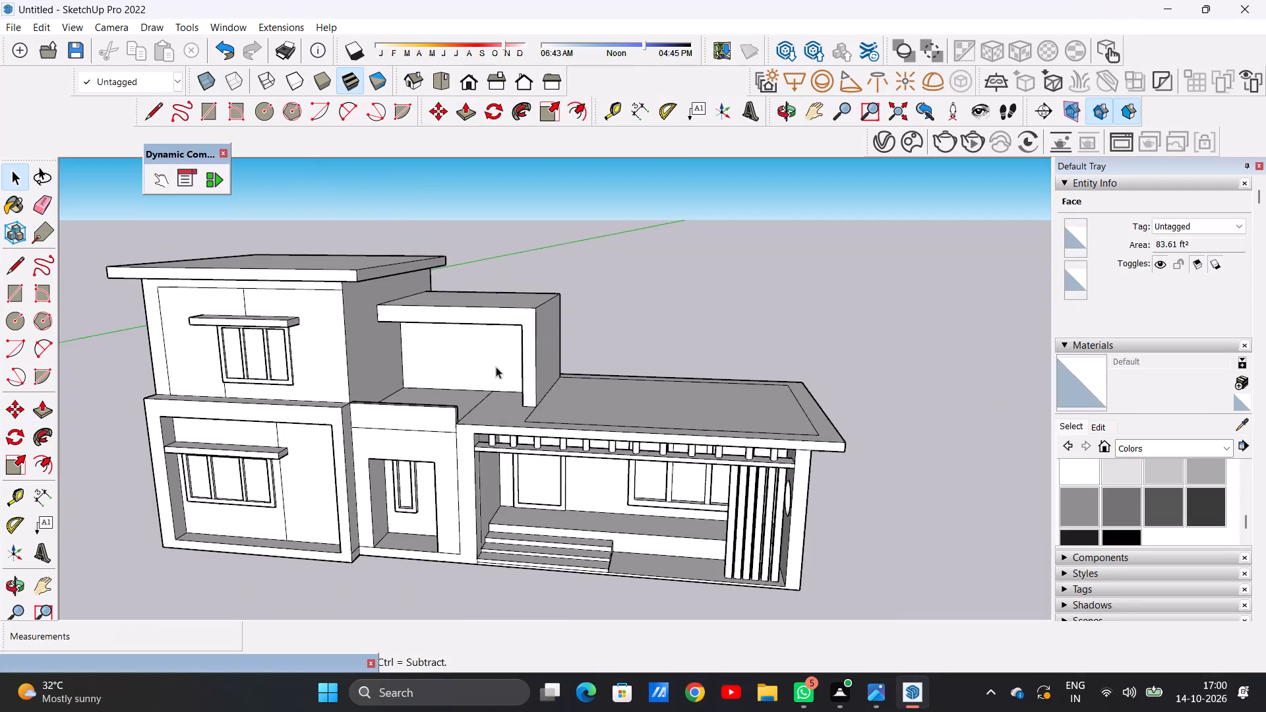
{"action": "middle_click_drag", "start_coordinate": [485, 382], "coordinate": [539, 325]}
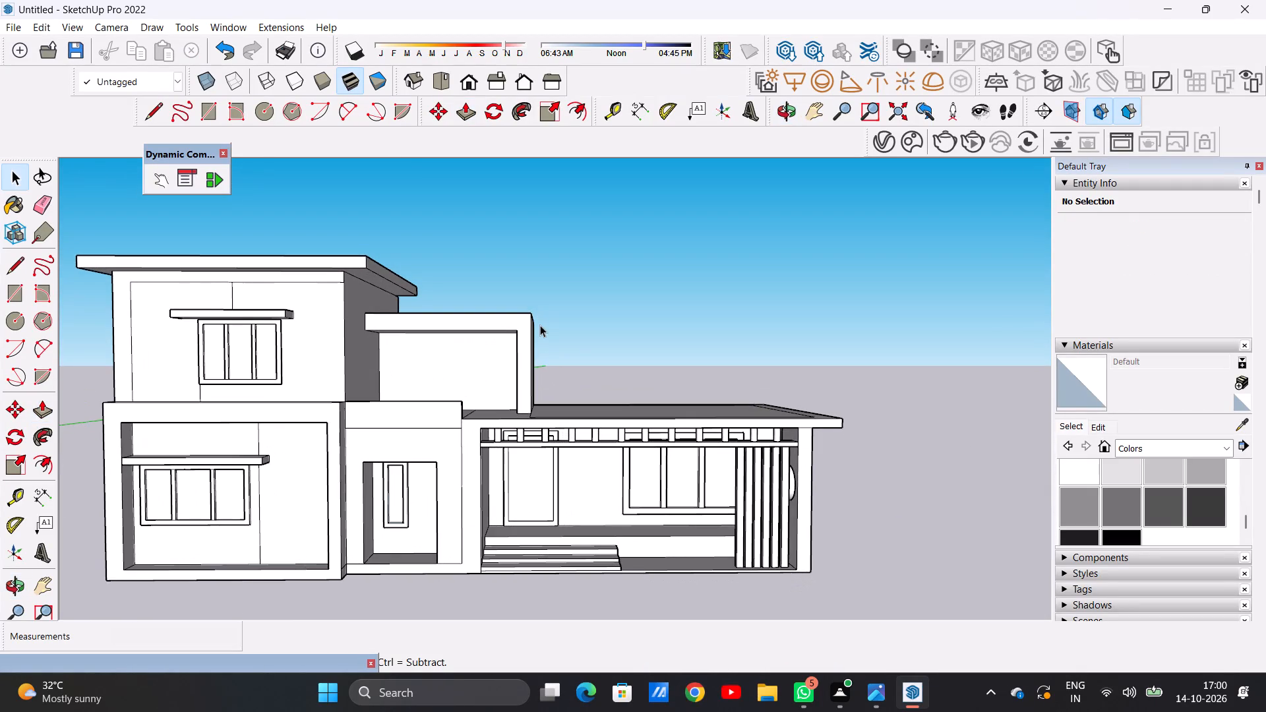
{"action": "middle_click_drag", "start_coordinate": [411, 363], "coordinate": [442, 362]}
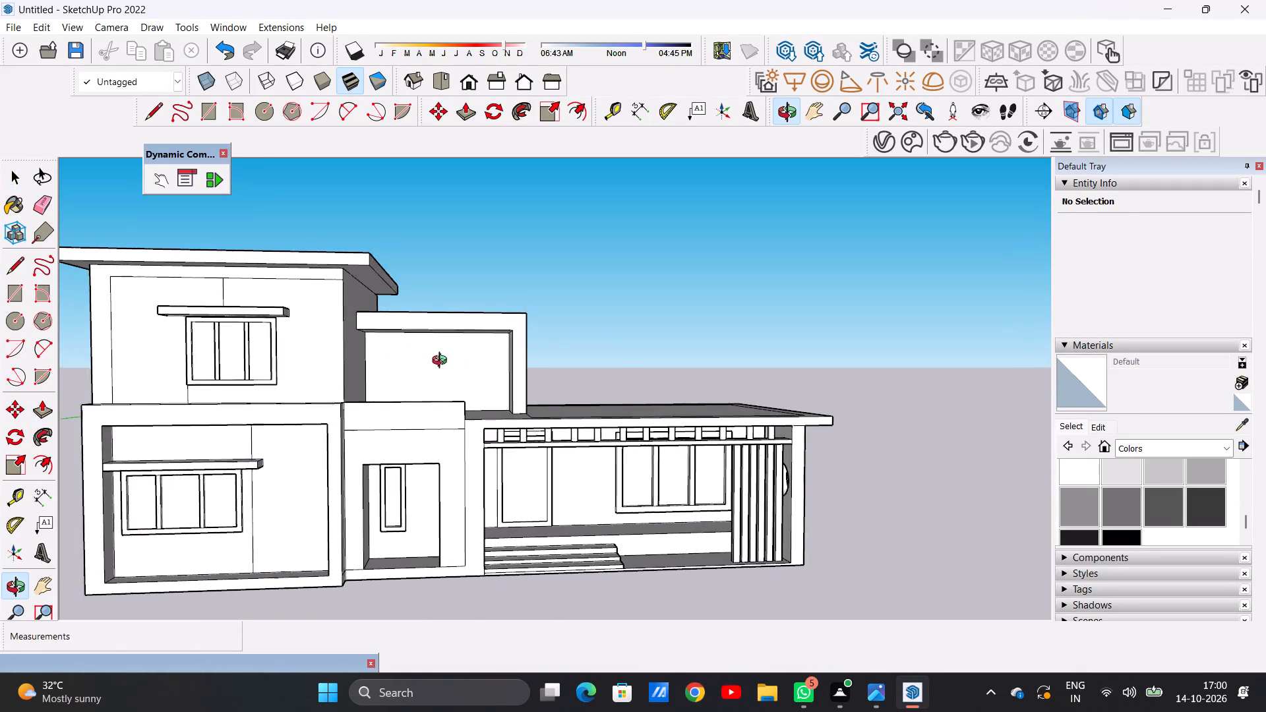
{"action": "middle_click_drag", "start_coordinate": [442, 362], "coordinate": [422, 362]}
{"action": "scroll", "coordinate": [422, 362], "scroll_direction": "down", "scroll_amount": 3}
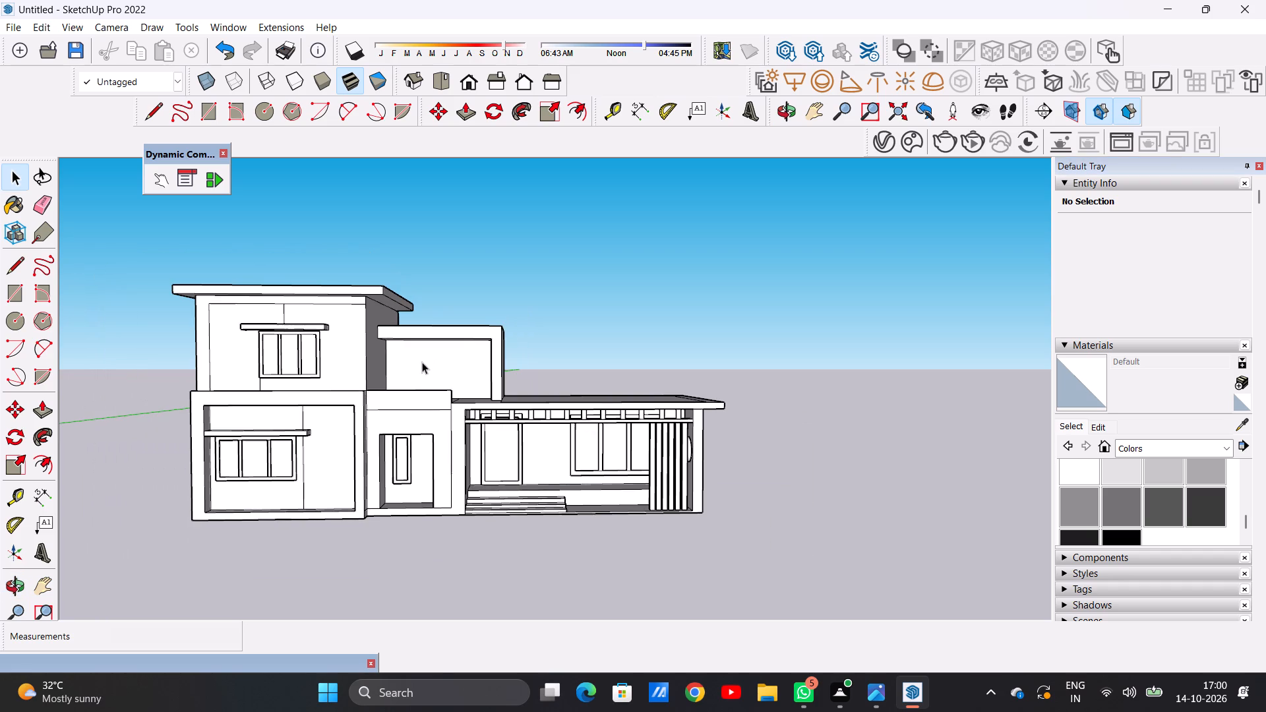
{"action": "scroll", "coordinate": [420, 358], "scroll_direction": "up", "scroll_amount": 6}
{"action": "middle_click_drag", "start_coordinate": [420, 358], "coordinate": [419, 391]}
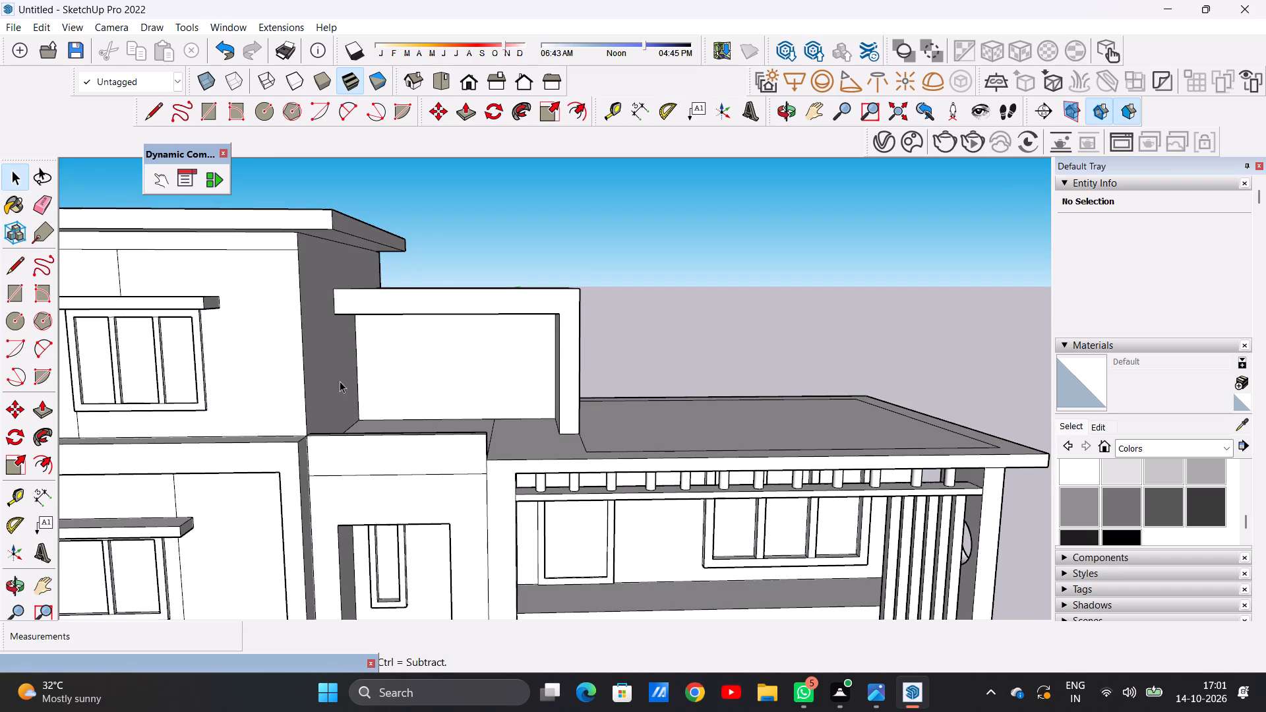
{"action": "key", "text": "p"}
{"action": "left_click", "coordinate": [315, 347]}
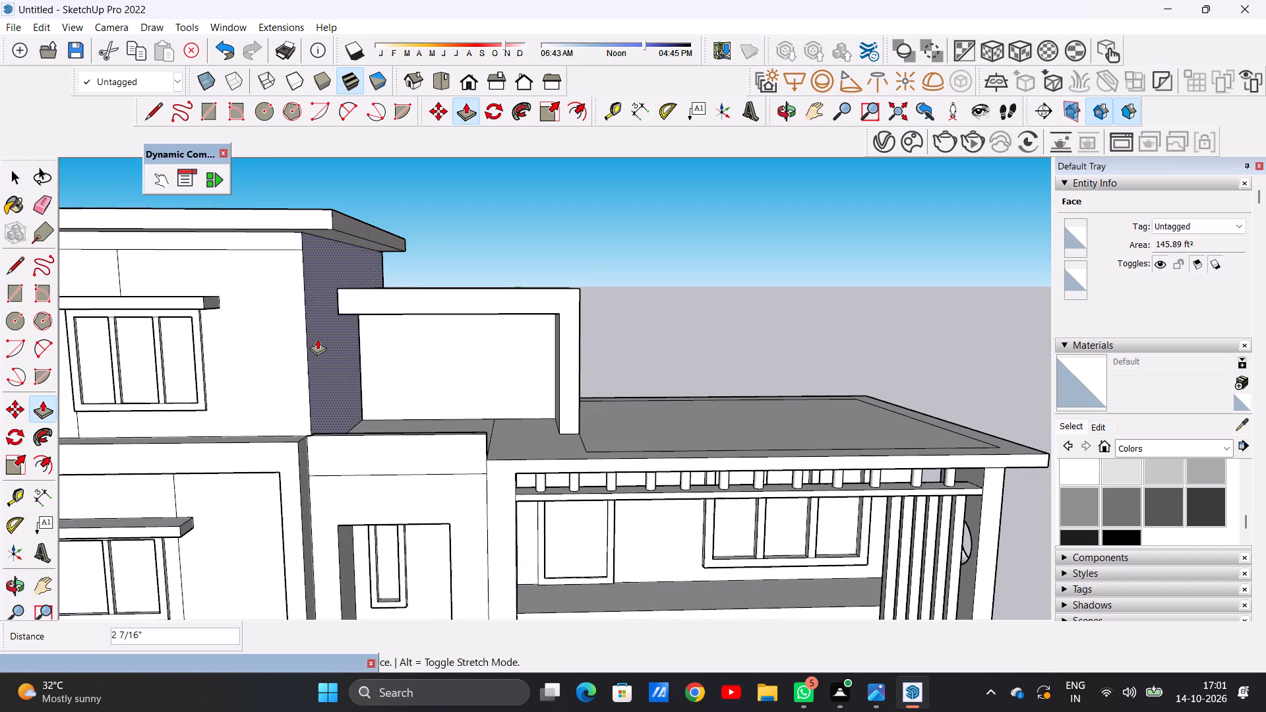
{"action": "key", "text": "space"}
Examine the upper-floor balcony frame and recess from the front and from below against the rest of the villa.
{"action": "scroll", "coordinate": [365, 358], "scroll_direction": "down", "scroll_amount": 5}
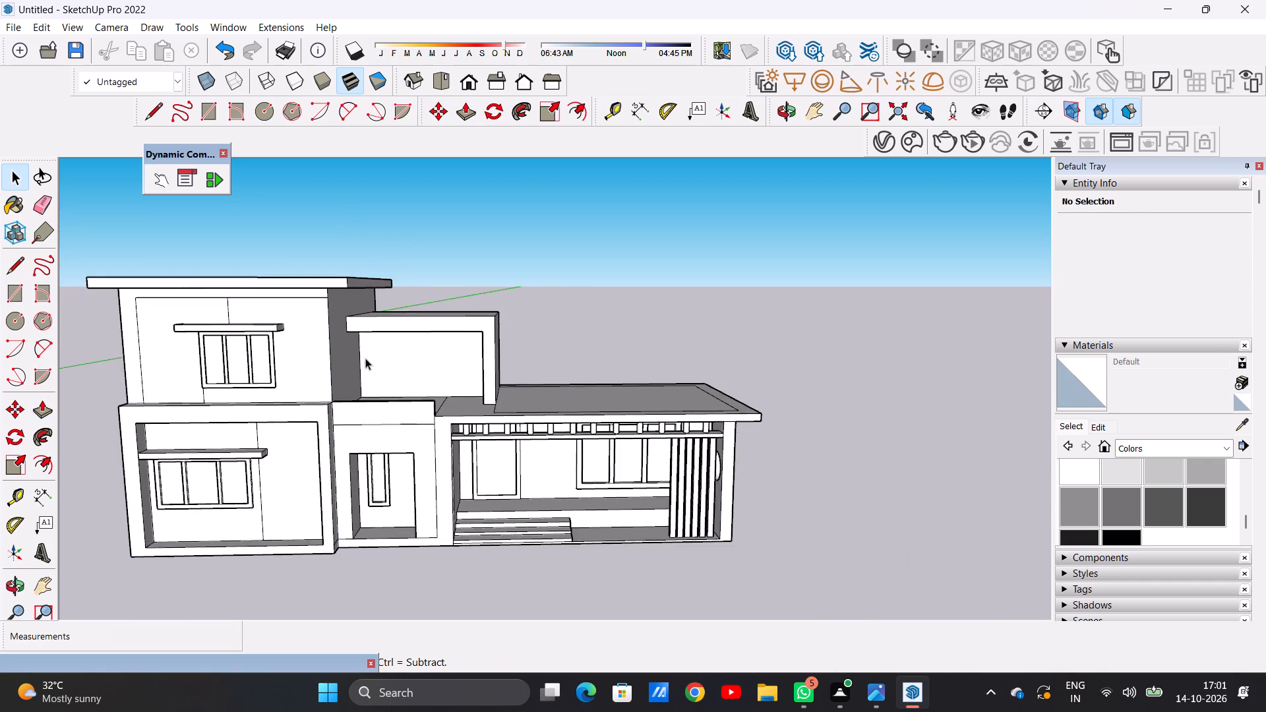
{"action": "middle_click_drag", "start_coordinate": [369, 370], "coordinate": [314, 340]}
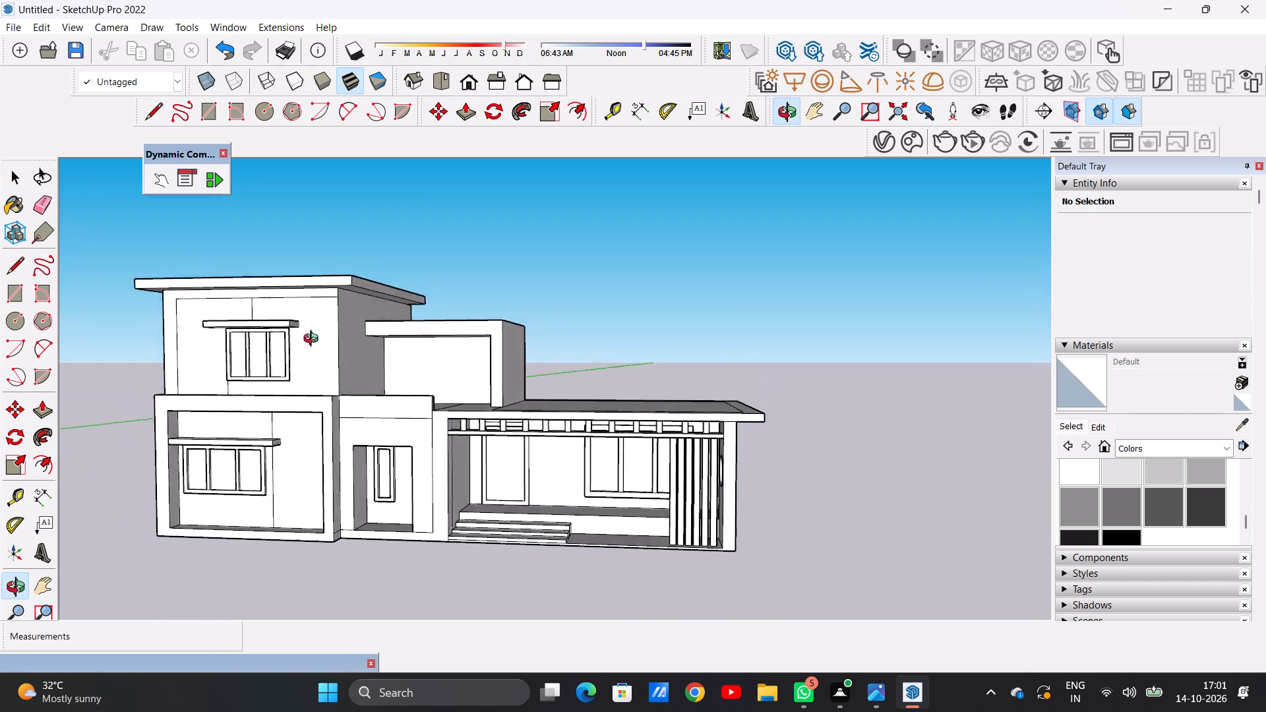
{"action": "middle_click_drag", "start_coordinate": [314, 340], "coordinate": [266, 374]}
{"action": "scroll", "coordinate": [363, 355], "scroll_direction": "up", "scroll_amount": 7}
{"action": "middle_click_drag", "start_coordinate": [412, 351], "coordinate": [441, 281]}
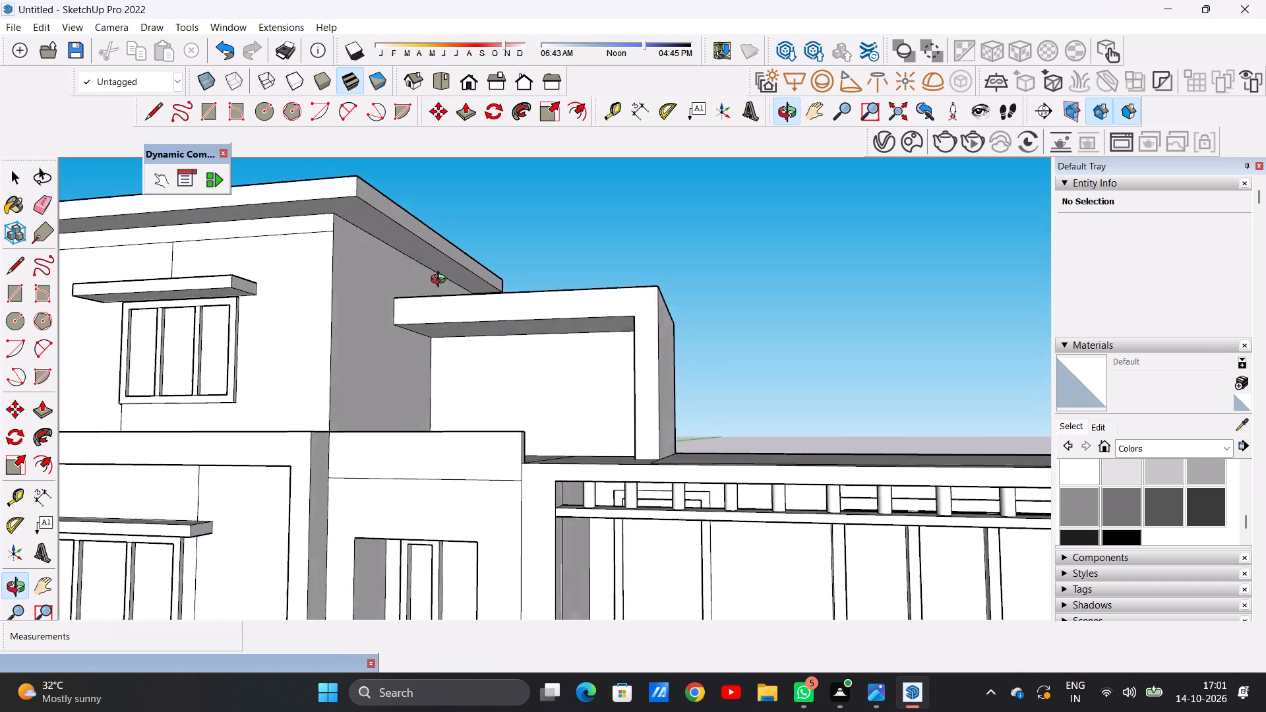
{"action": "middle_click_drag", "start_coordinate": [441, 281], "coordinate": [445, 277]}
{"action": "scroll", "coordinate": [421, 338], "scroll_direction": "up", "scroll_amount": 6}
{"action": "scroll", "coordinate": [434, 393], "scroll_direction": "down", "scroll_amount": 11}
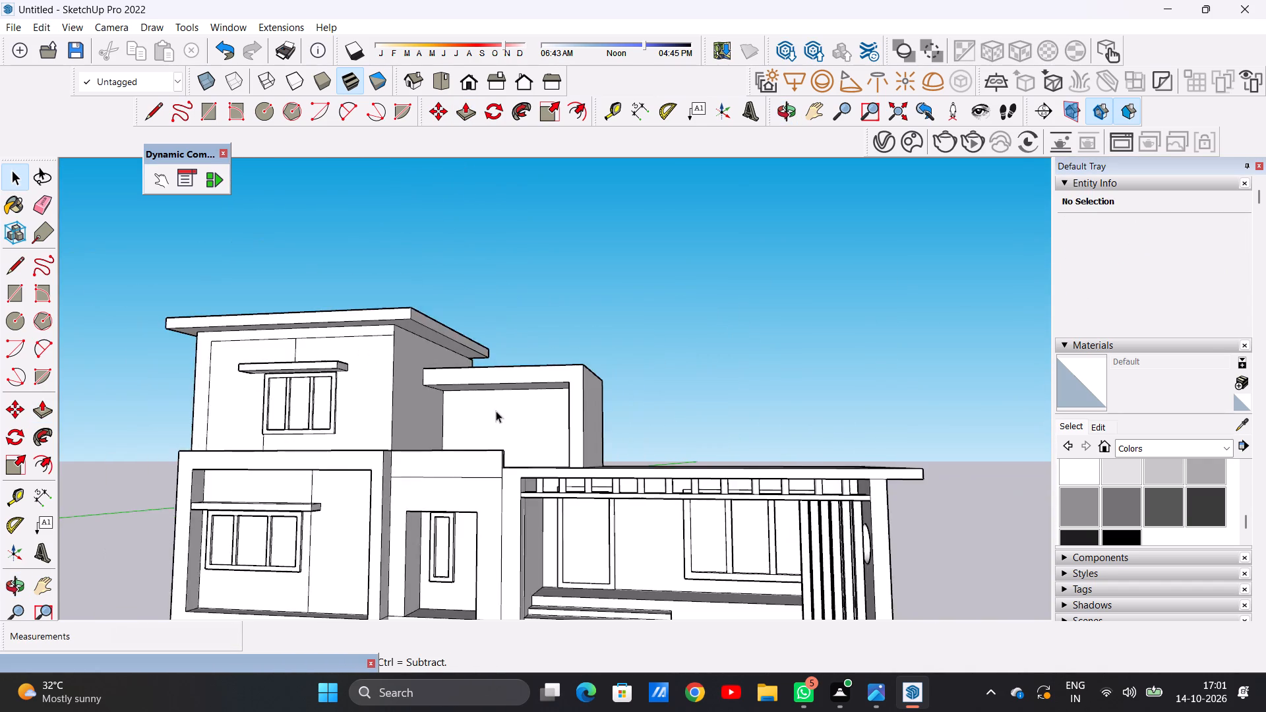
{"action": "middle_click_drag", "start_coordinate": [496, 411], "coordinate": [537, 460]}
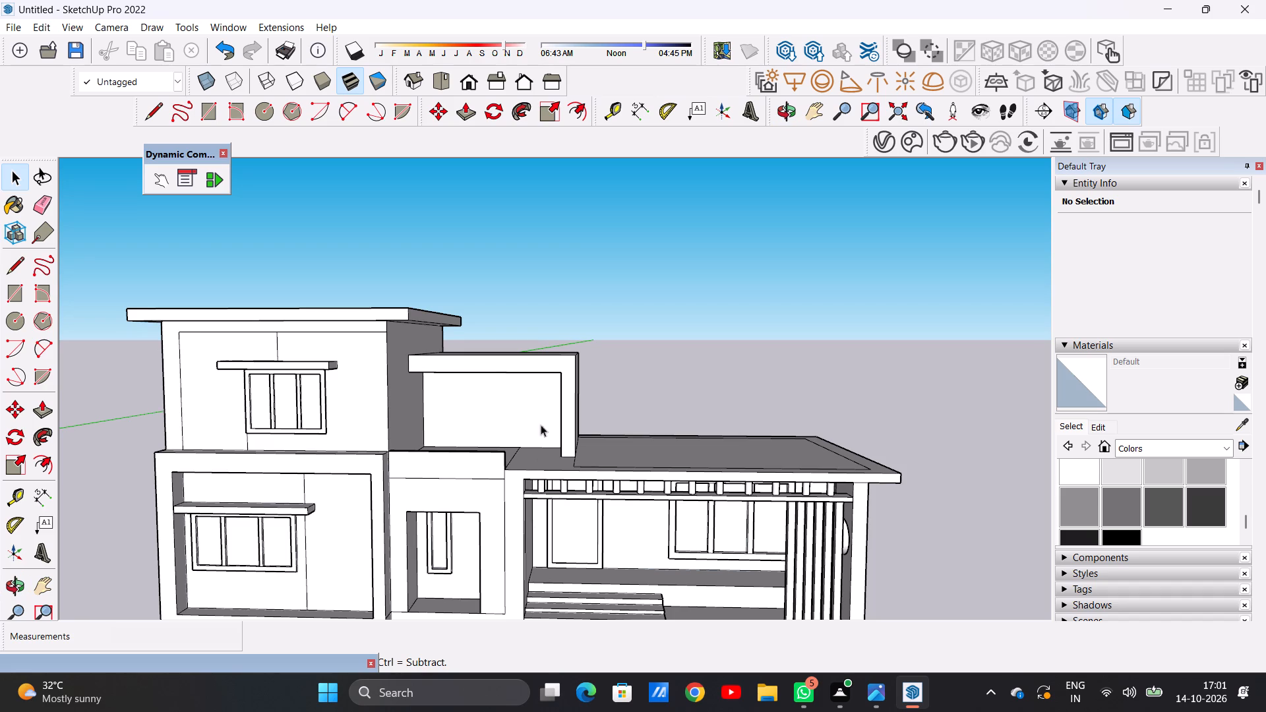
{"action": "scroll", "coordinate": [537, 425], "scroll_direction": "down", "scroll_amount": 4}
Pull the balcony frame's top face upward to thicken its top band.
{"action": "middle_click_drag", "start_coordinate": [592, 384], "coordinate": [563, 487]}
{"action": "scroll", "coordinate": [550, 361], "scroll_direction": "up", "scroll_amount": 5}
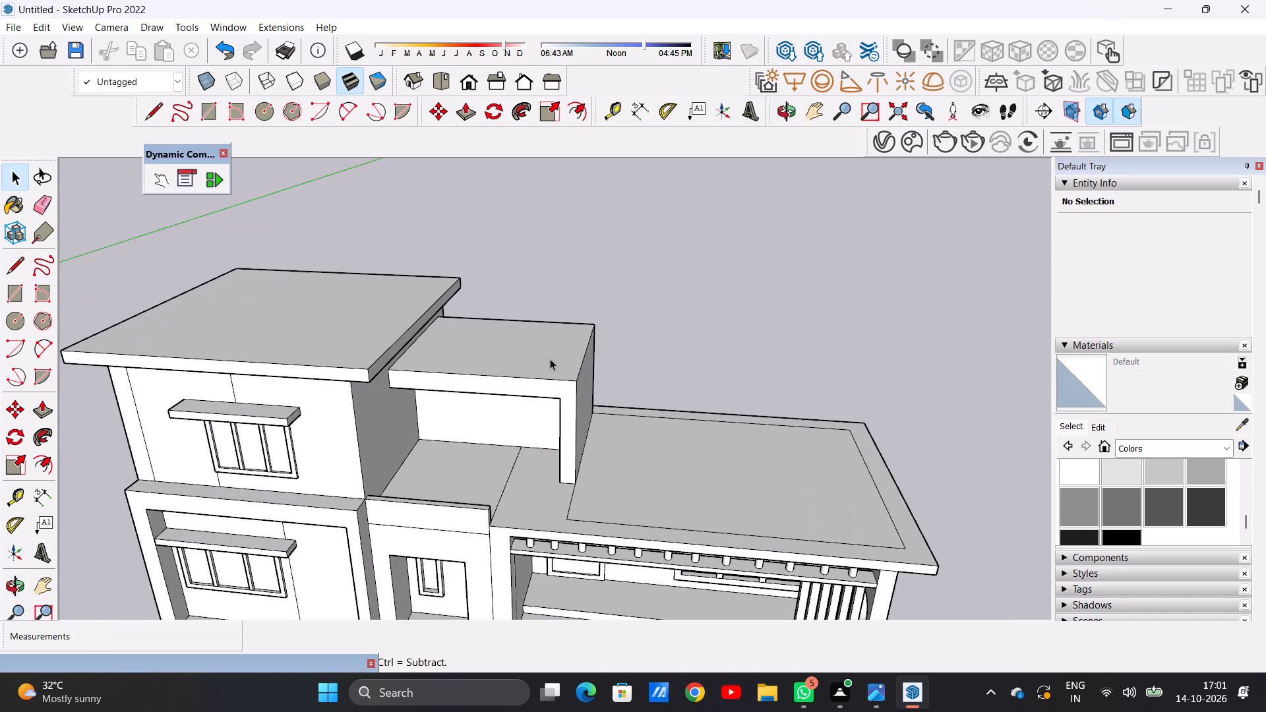
{"action": "key", "text": "p"}
{"action": "left_click", "coordinate": [557, 360]}
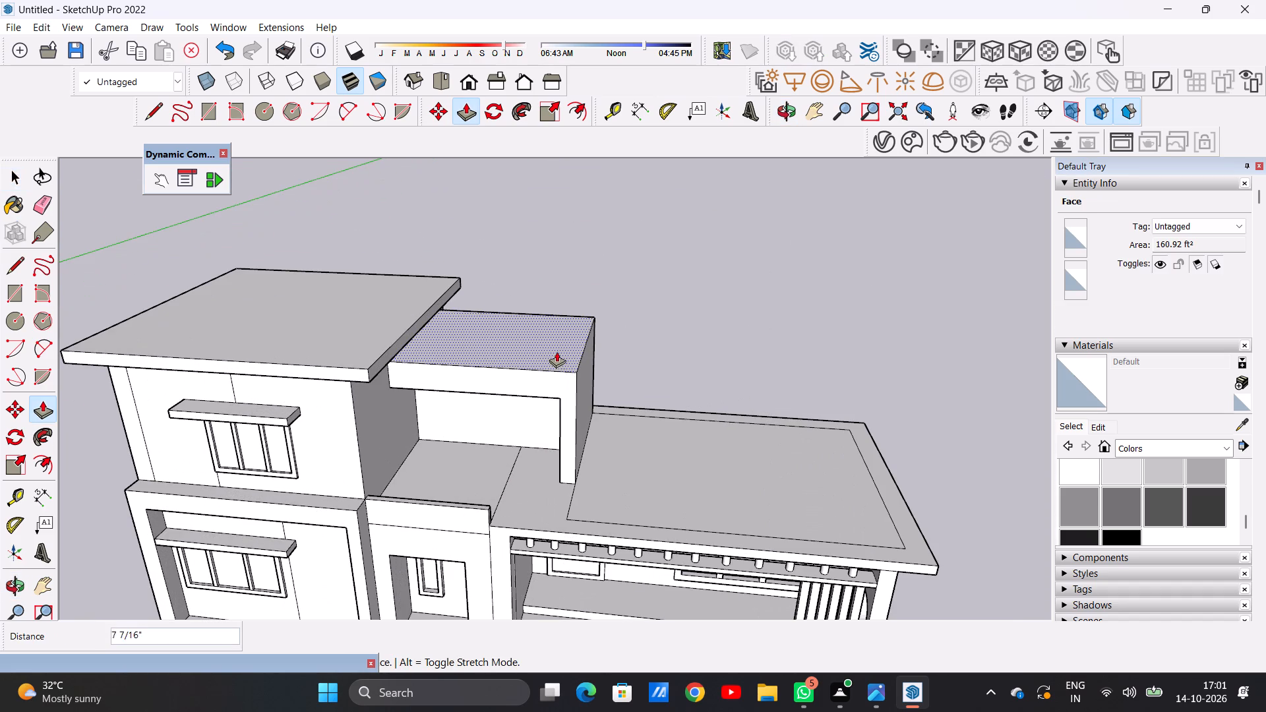
{"action": "left_click", "coordinate": [557, 347]}
{"action": "key", "text": "space"}
Pull the balcony frame's outer side face outward about 10' over the ground-floor roof to add a block beside the balcony.
{"action": "scroll", "coordinate": [546, 408], "scroll_direction": "down", "scroll_amount": 4}
{"action": "middle_click_drag", "start_coordinate": [546, 419], "coordinate": [551, 285]}
{"action": "scroll", "coordinate": [560, 394], "scroll_direction": "up", "scroll_amount": 4}
{"action": "middle_click_drag", "start_coordinate": [560, 396], "coordinate": [614, 482]}
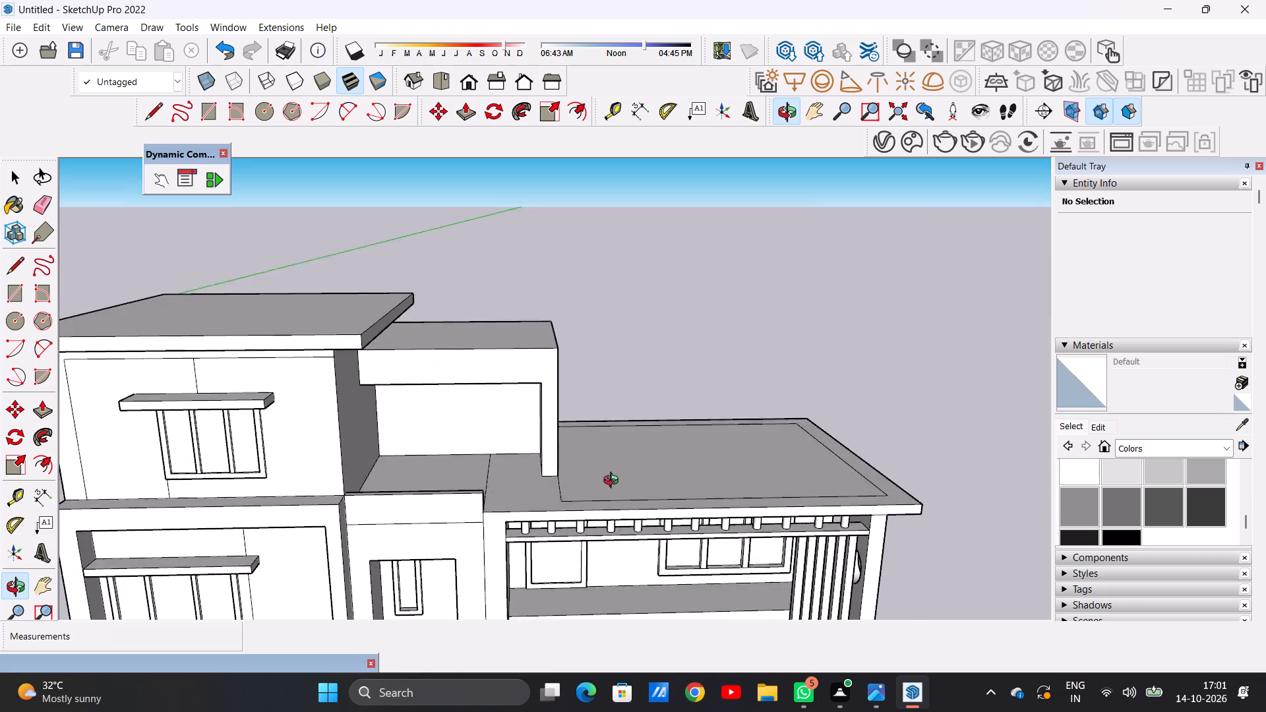
{"action": "middle_click_drag", "start_coordinate": [614, 482], "coordinate": [586, 529]}
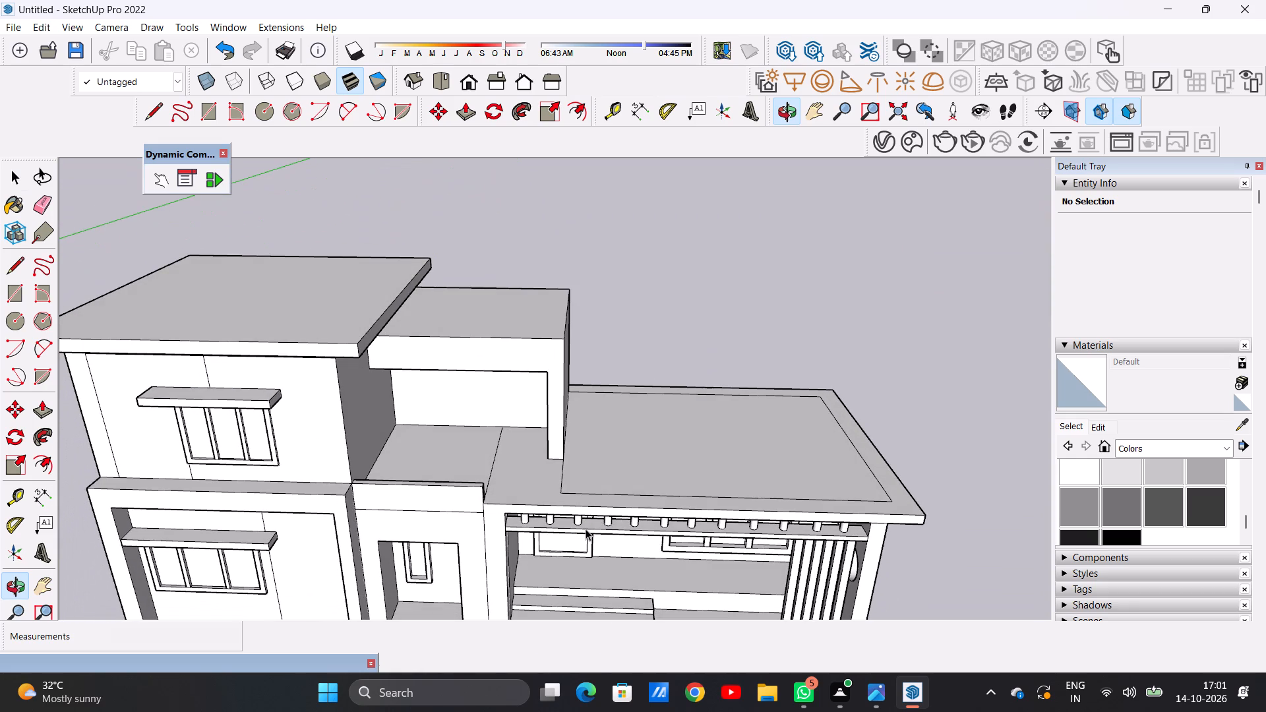
{"action": "key", "text": "p"}
{"action": "middle_click_drag", "start_coordinate": [615, 414], "coordinate": [557, 392]}
{"action": "scroll", "coordinate": [574, 366], "scroll_direction": "up", "scroll_amount": 4}
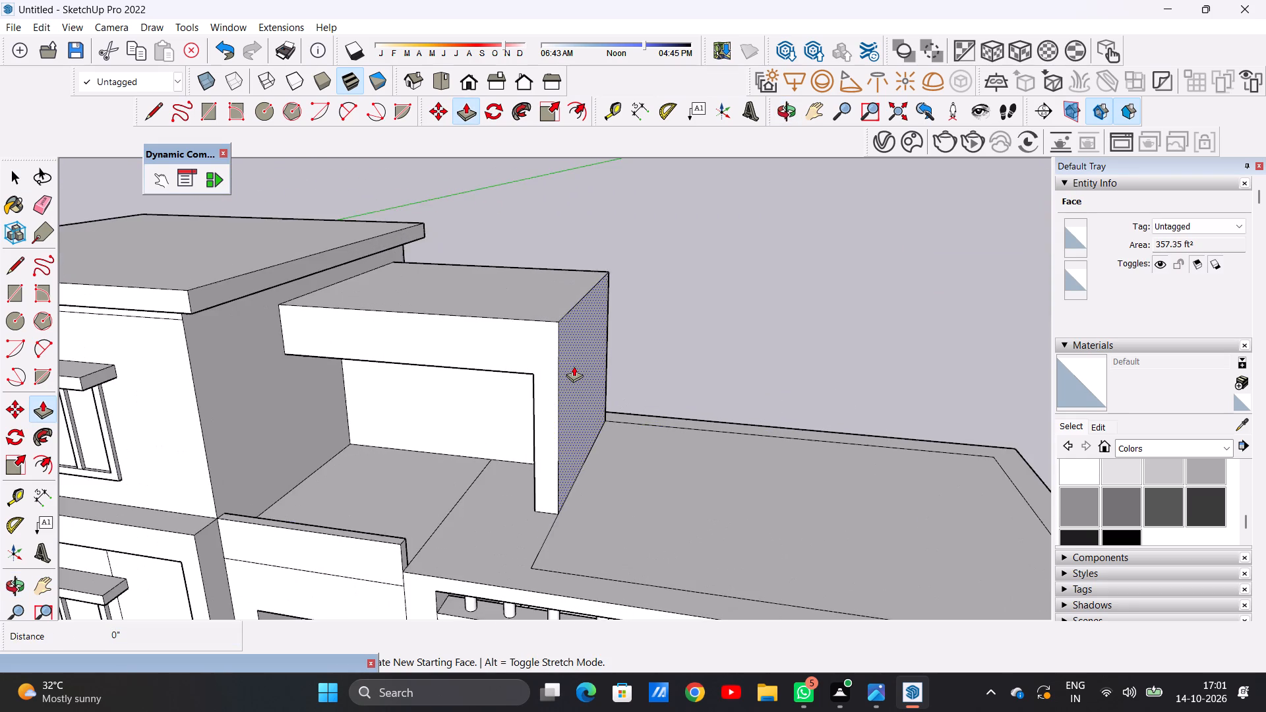
{"action": "scroll", "coordinate": [574, 366], "scroll_direction": "up", "scroll_amount": 1}
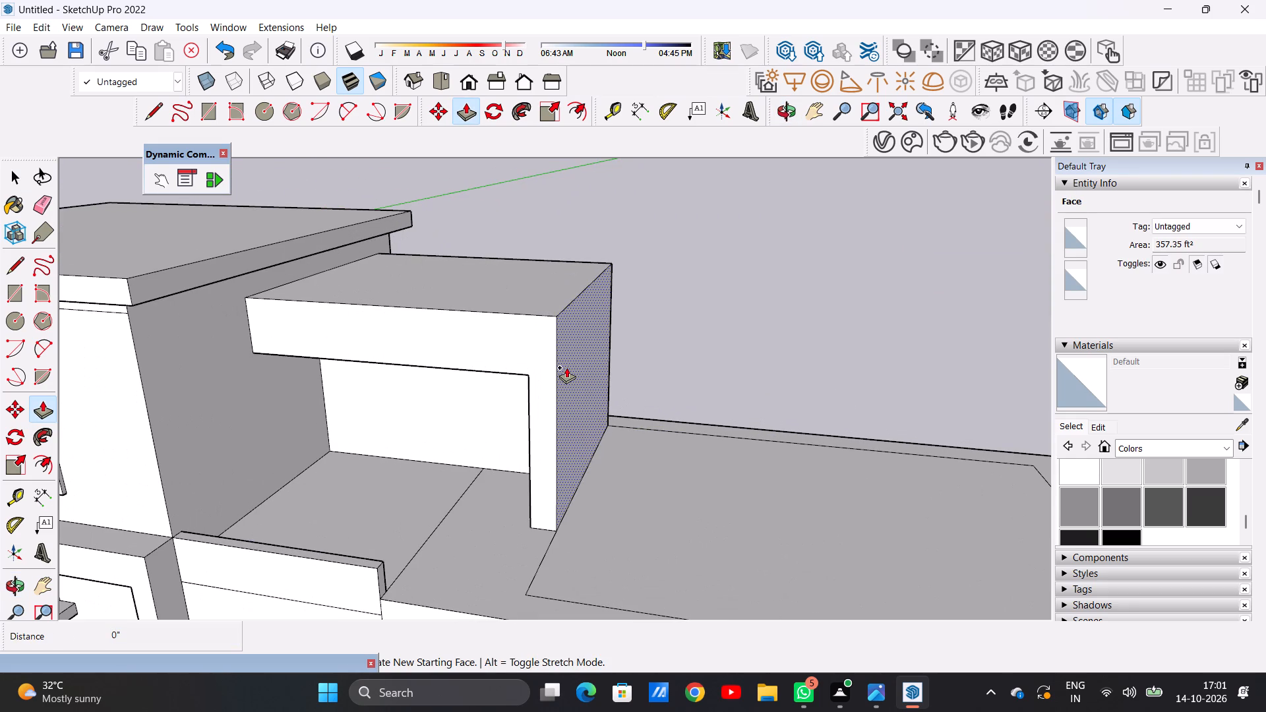
{"action": "left_click", "coordinate": [566, 367]}
{"action": "scroll", "coordinate": [617, 376], "scroll_direction": "down", "scroll_amount": 10}
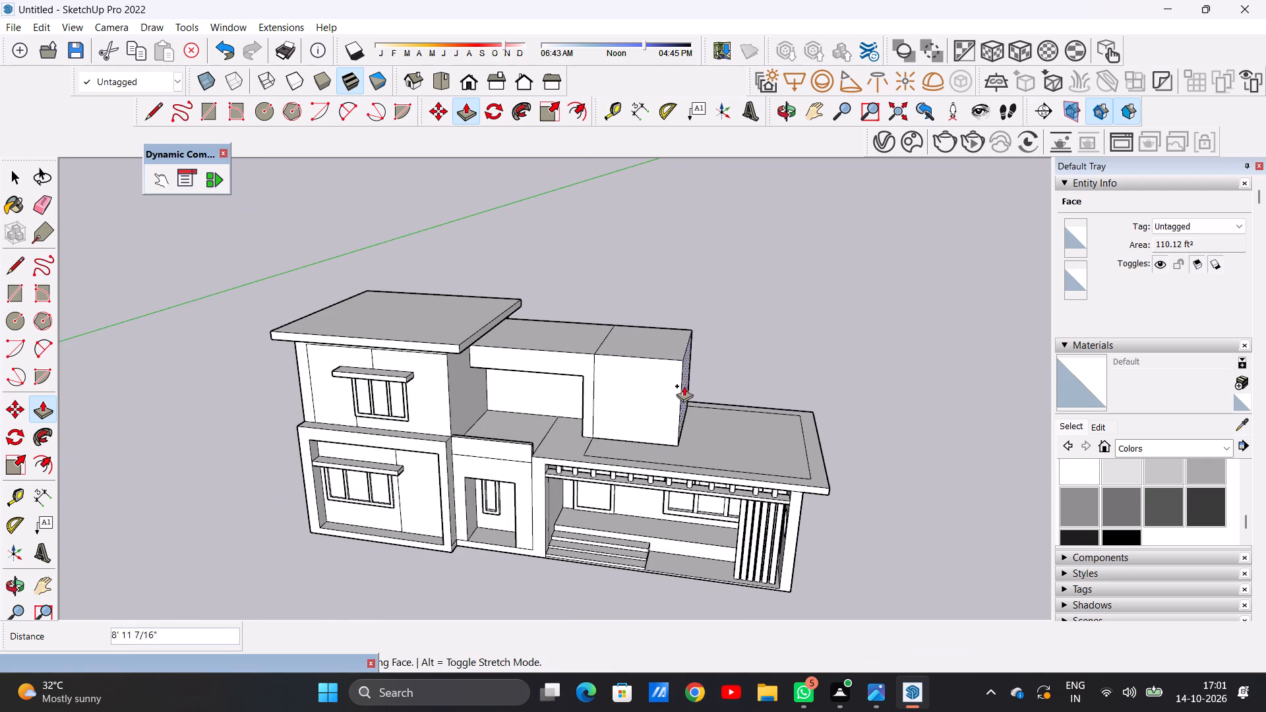
{"action": "middle_click_drag", "start_coordinate": [734, 402], "coordinate": [742, 345]}
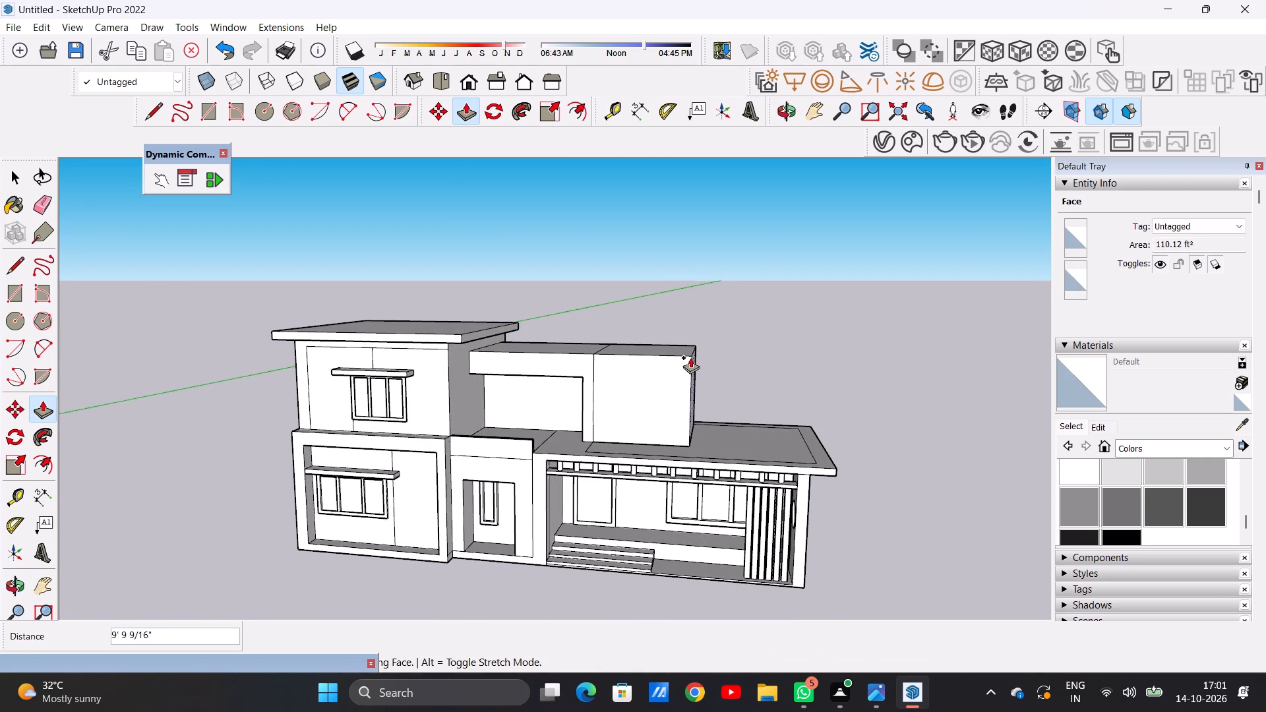
{"action": "left_click", "coordinate": [696, 356]}
{"action": "key", "text": "space"}
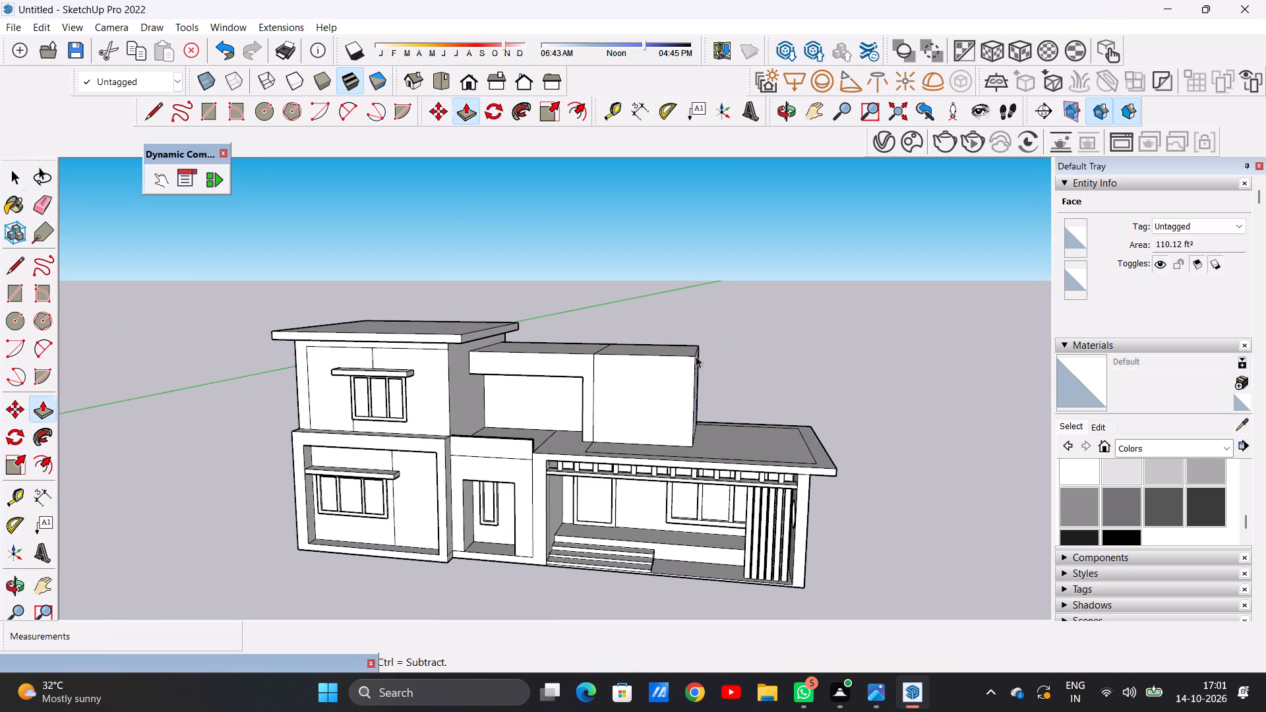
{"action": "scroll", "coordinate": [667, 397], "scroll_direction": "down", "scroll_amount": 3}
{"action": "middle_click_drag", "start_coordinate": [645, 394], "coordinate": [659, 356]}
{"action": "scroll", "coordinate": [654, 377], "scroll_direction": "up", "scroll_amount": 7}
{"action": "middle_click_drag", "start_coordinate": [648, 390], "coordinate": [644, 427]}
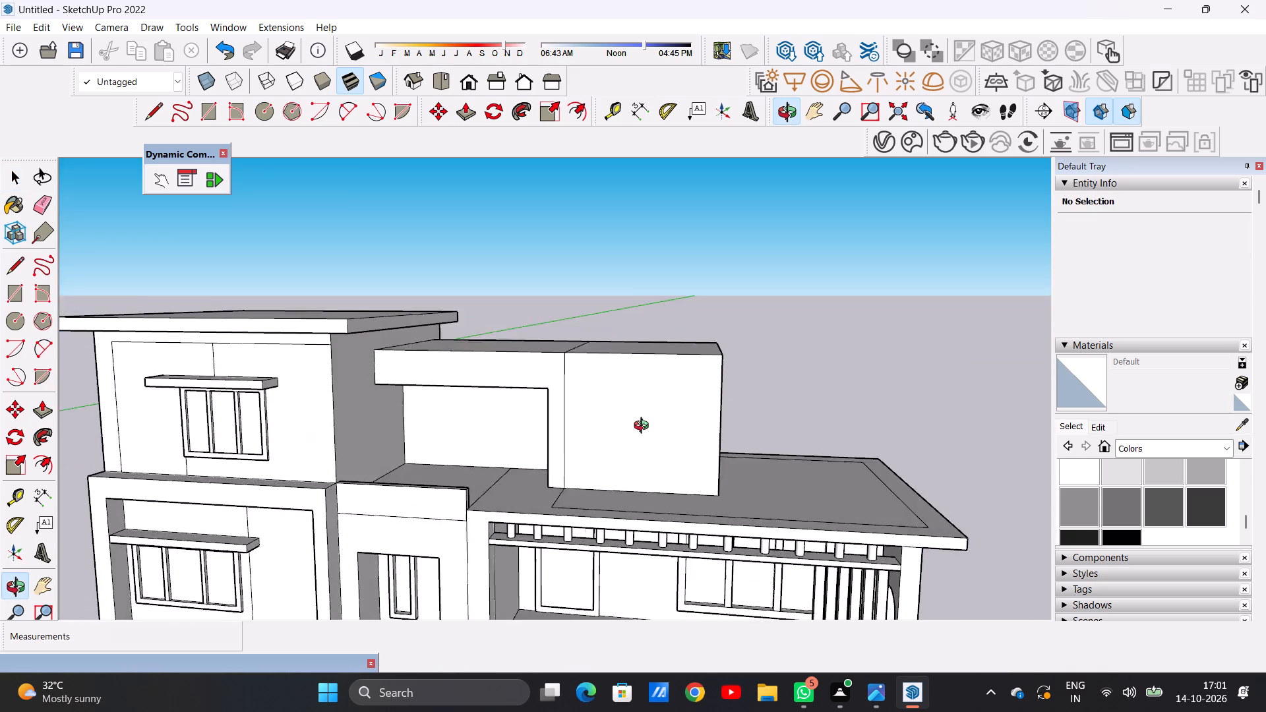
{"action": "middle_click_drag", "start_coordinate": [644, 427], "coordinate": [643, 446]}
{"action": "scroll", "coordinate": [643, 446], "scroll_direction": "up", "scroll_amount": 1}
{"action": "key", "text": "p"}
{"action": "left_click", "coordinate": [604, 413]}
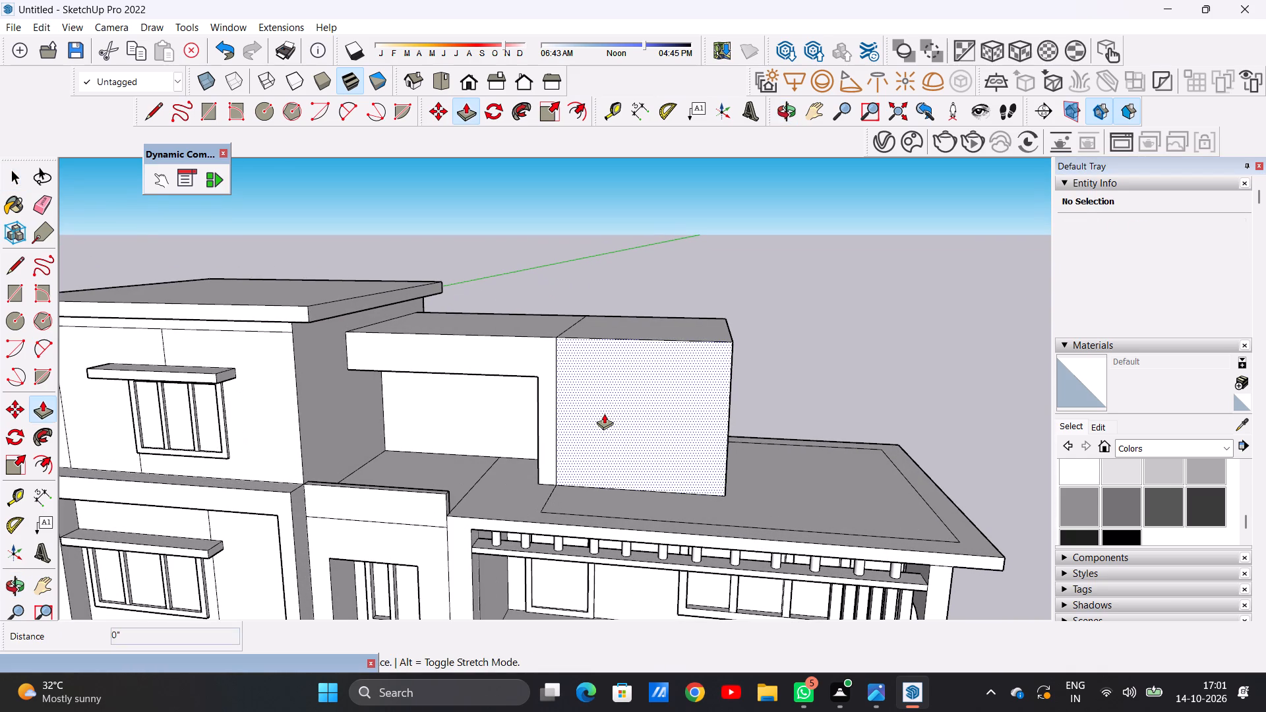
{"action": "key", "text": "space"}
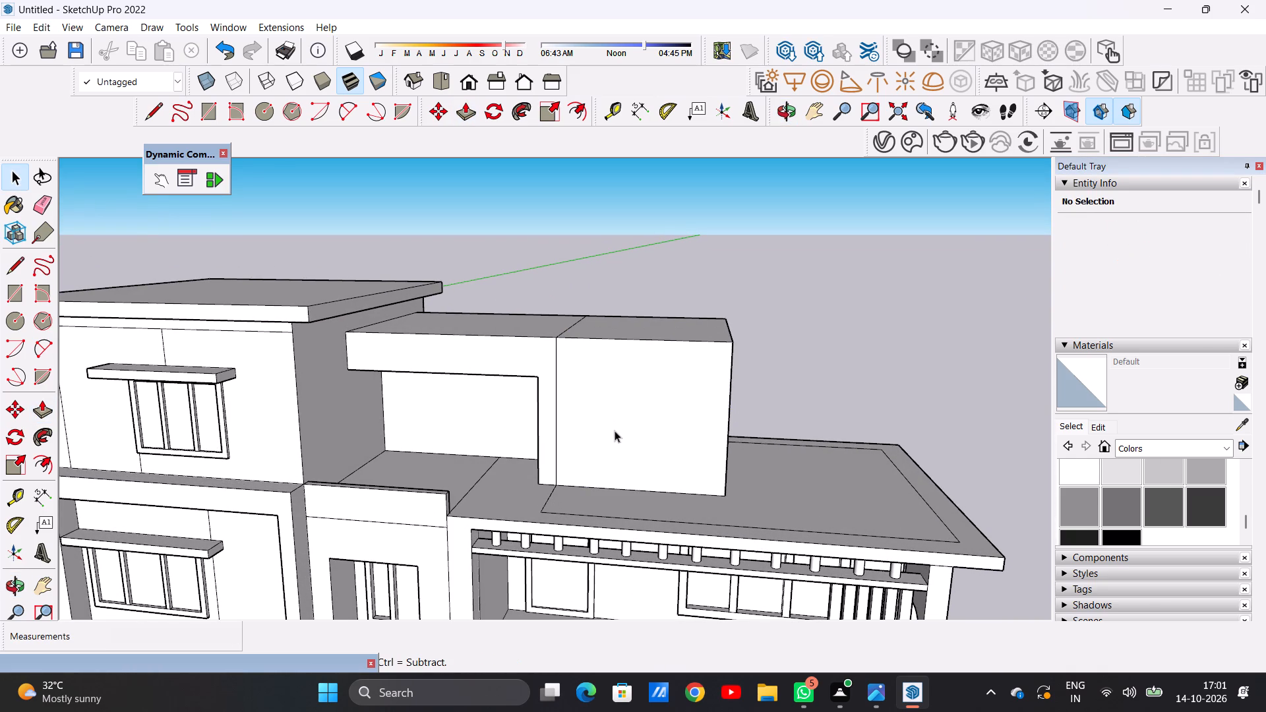
Draw an outer border line on the added block's front face, about 8' 11" across below the top and 8' down to the base.
{"action": "middle_click_drag", "start_coordinate": [599, 456], "coordinate": [604, 407]}
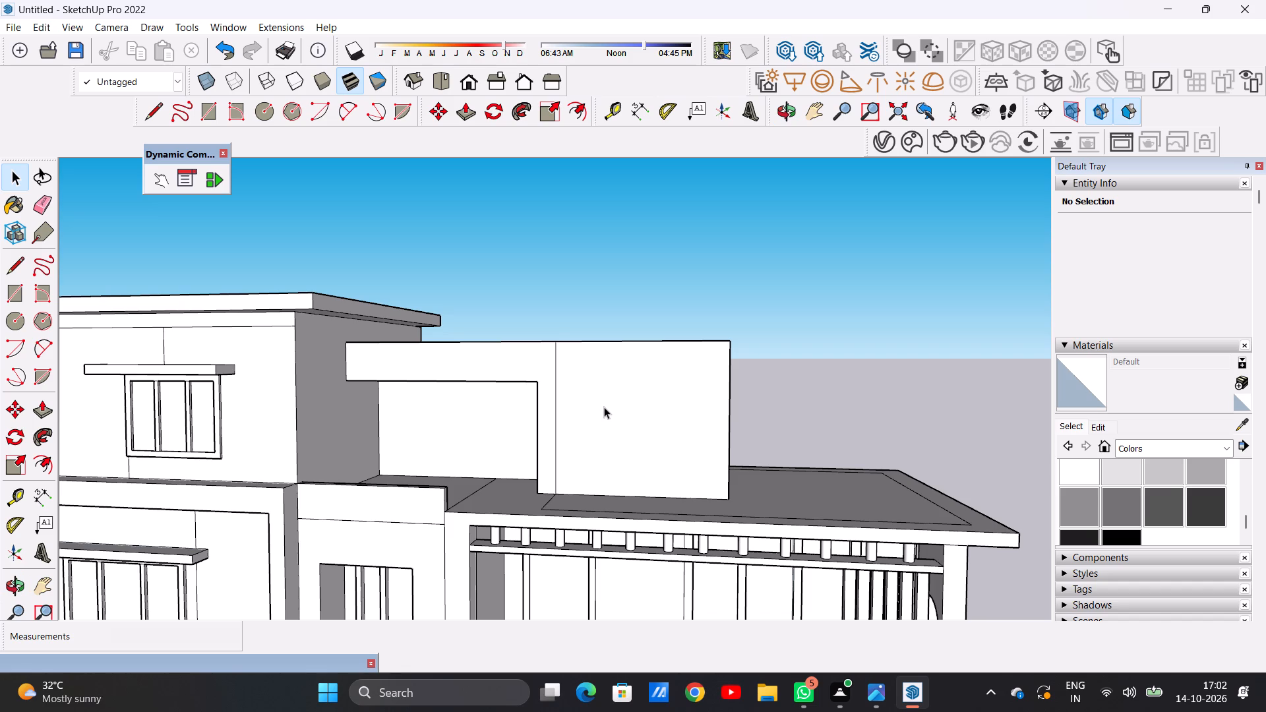
{"action": "scroll", "coordinate": [593, 409], "scroll_direction": "down", "scroll_amount": 4}
{"action": "scroll", "coordinate": [667, 407], "scroll_direction": "up", "scroll_amount": 1}
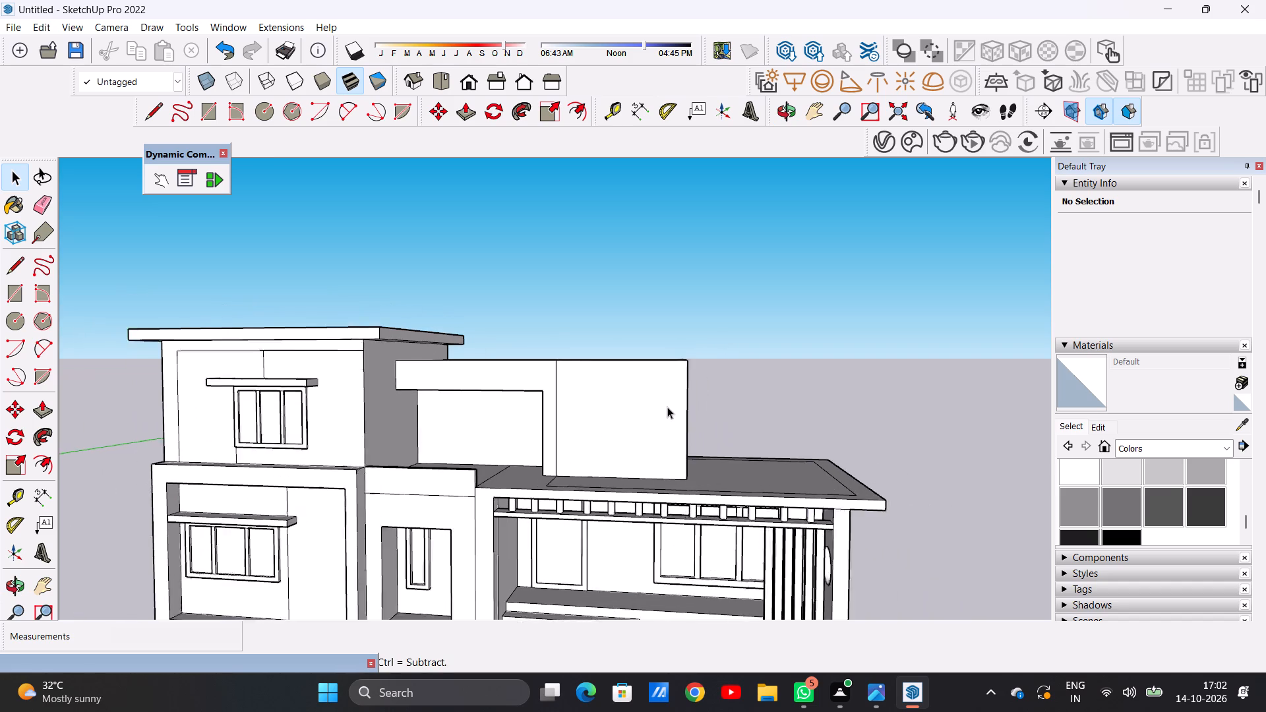
{"action": "scroll", "coordinate": [667, 407], "scroll_direction": "up", "scroll_amount": 1}
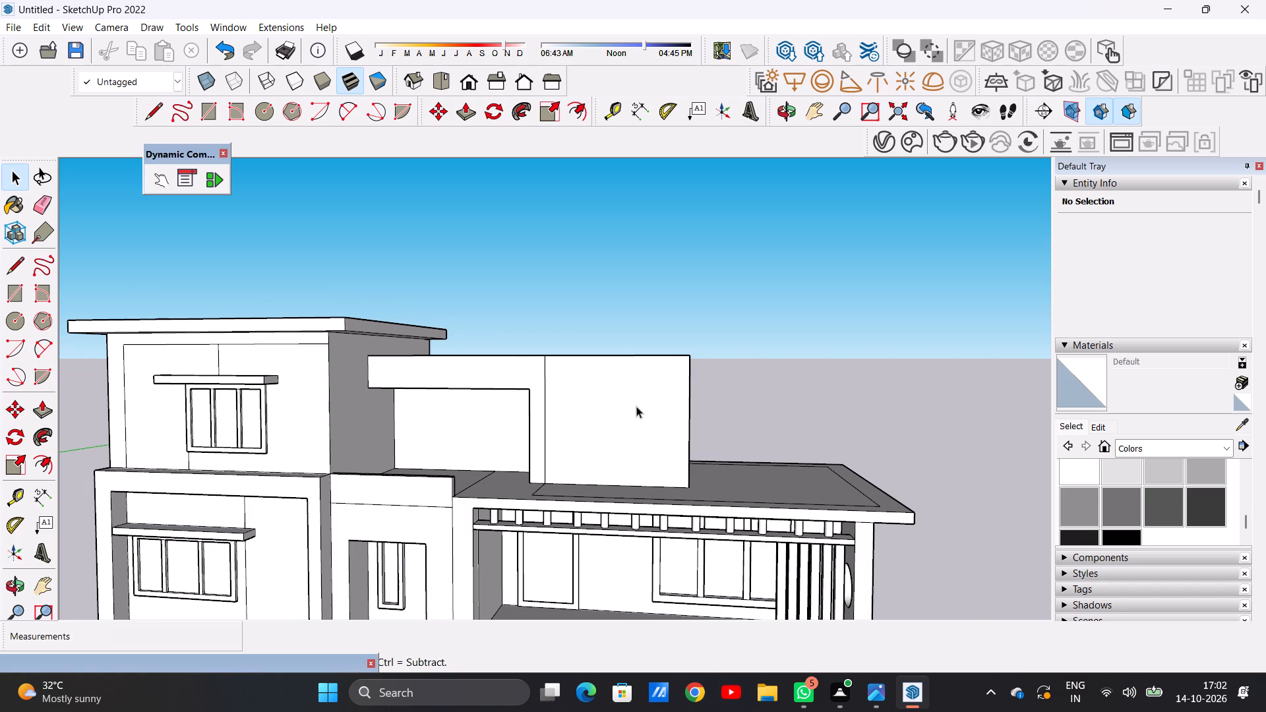
{"action": "scroll", "coordinate": [640, 423], "scroll_direction": "up", "scroll_amount": 2}
{"action": "key", "text": "l"}
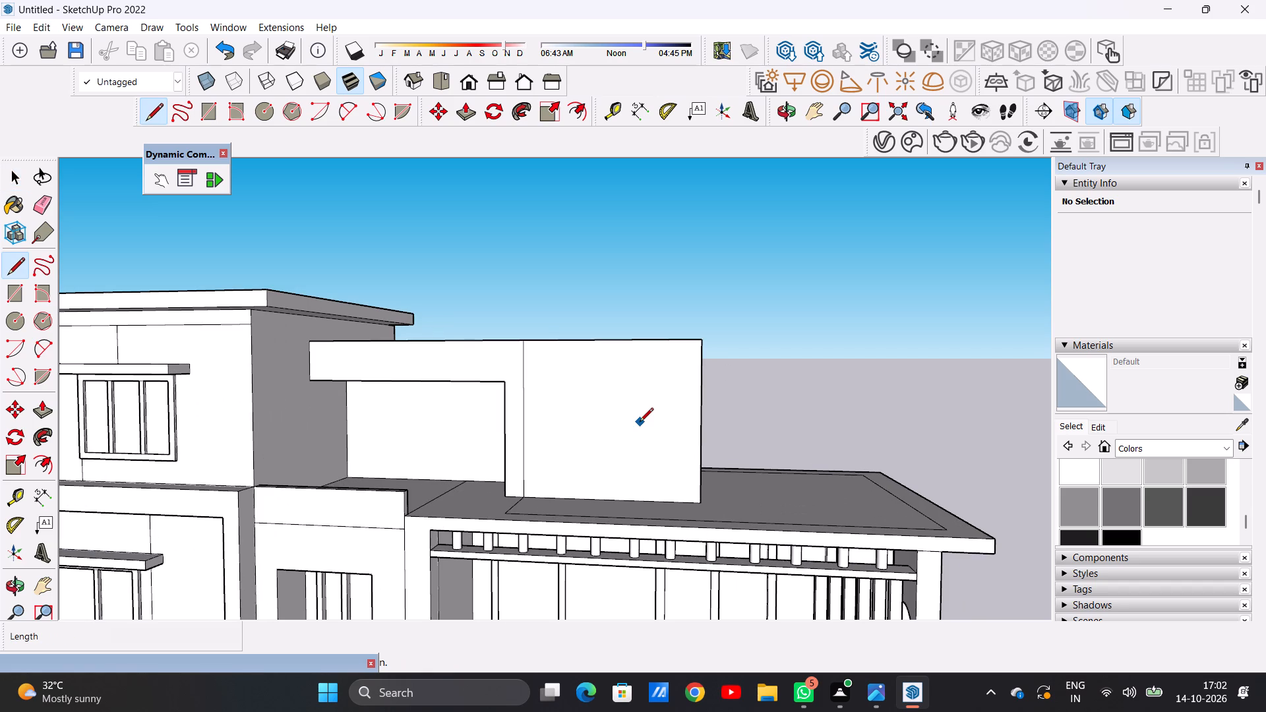
{"action": "left_click", "coordinate": [526, 360]}
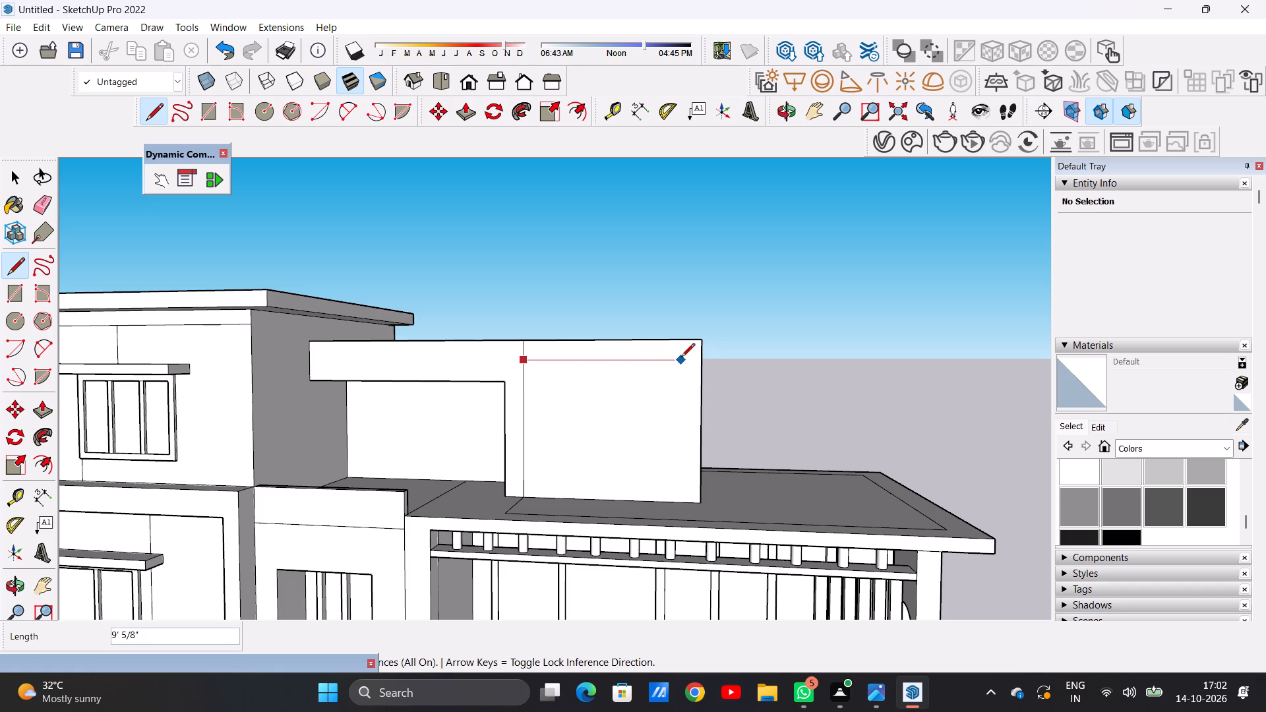
{"action": "left_click", "coordinate": [678, 360]}
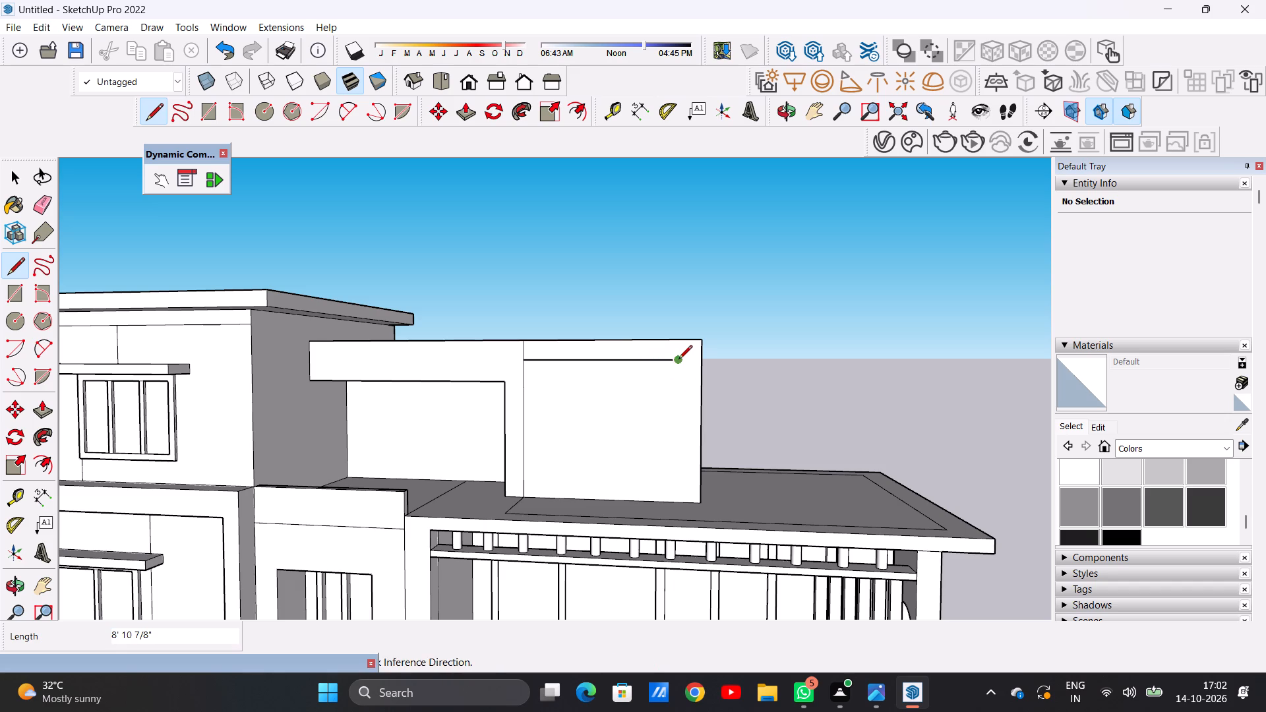
{"action": "left_click", "coordinate": [677, 498]}
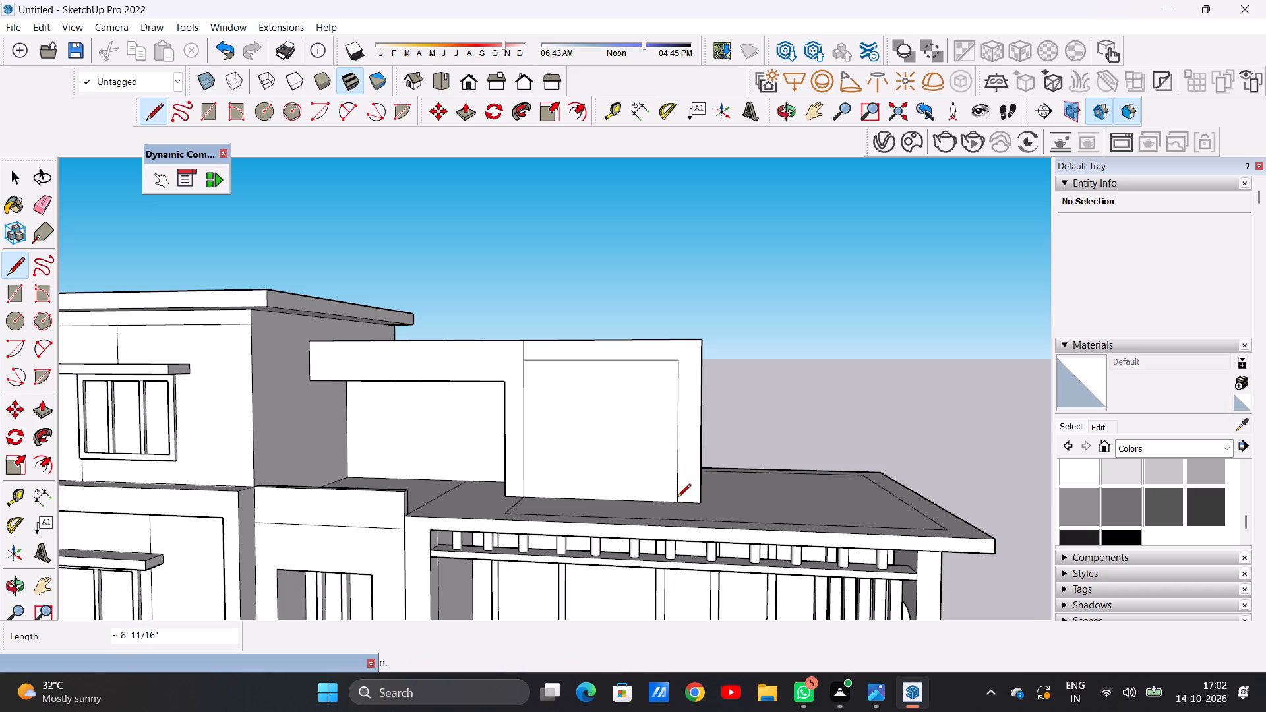
Draw a second border line inside the first, about 8' 2" across and 7' down to the base of the added block's front face.
{"action": "left_click", "coordinate": [522, 378]}
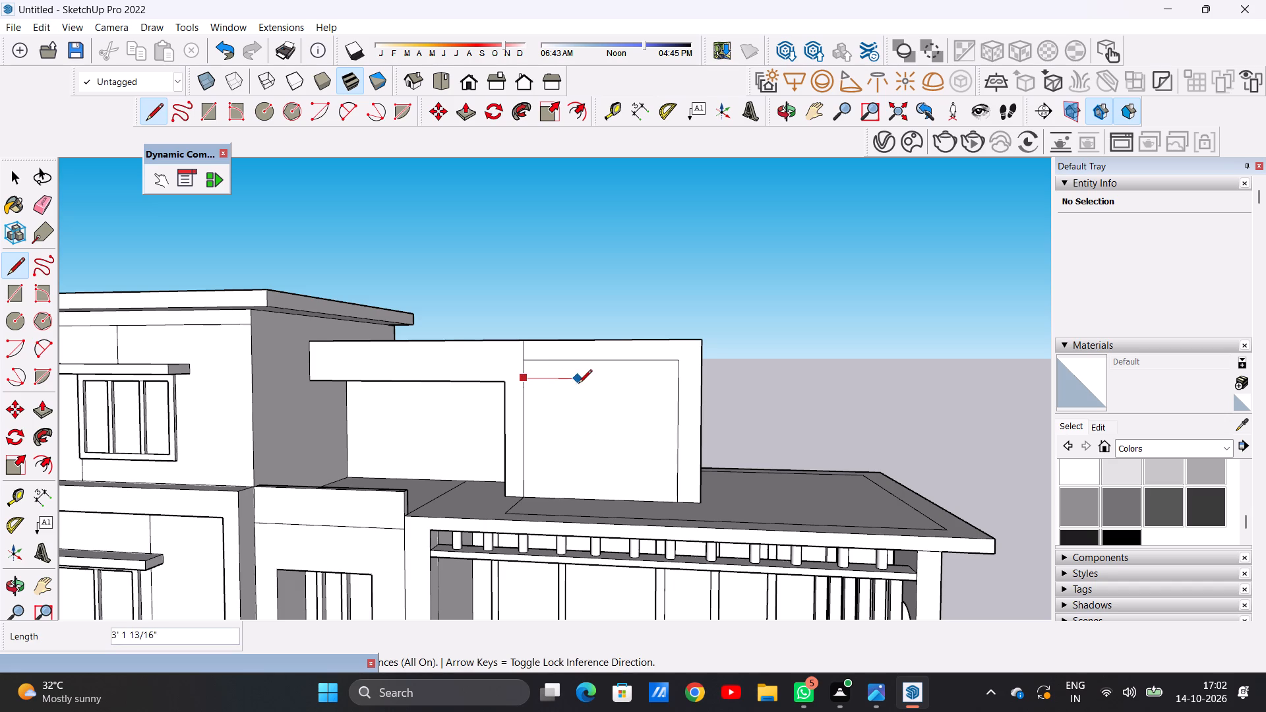
{"action": "left_click", "coordinate": [665, 383]}
{"action": "left_click", "coordinate": [663, 498]}
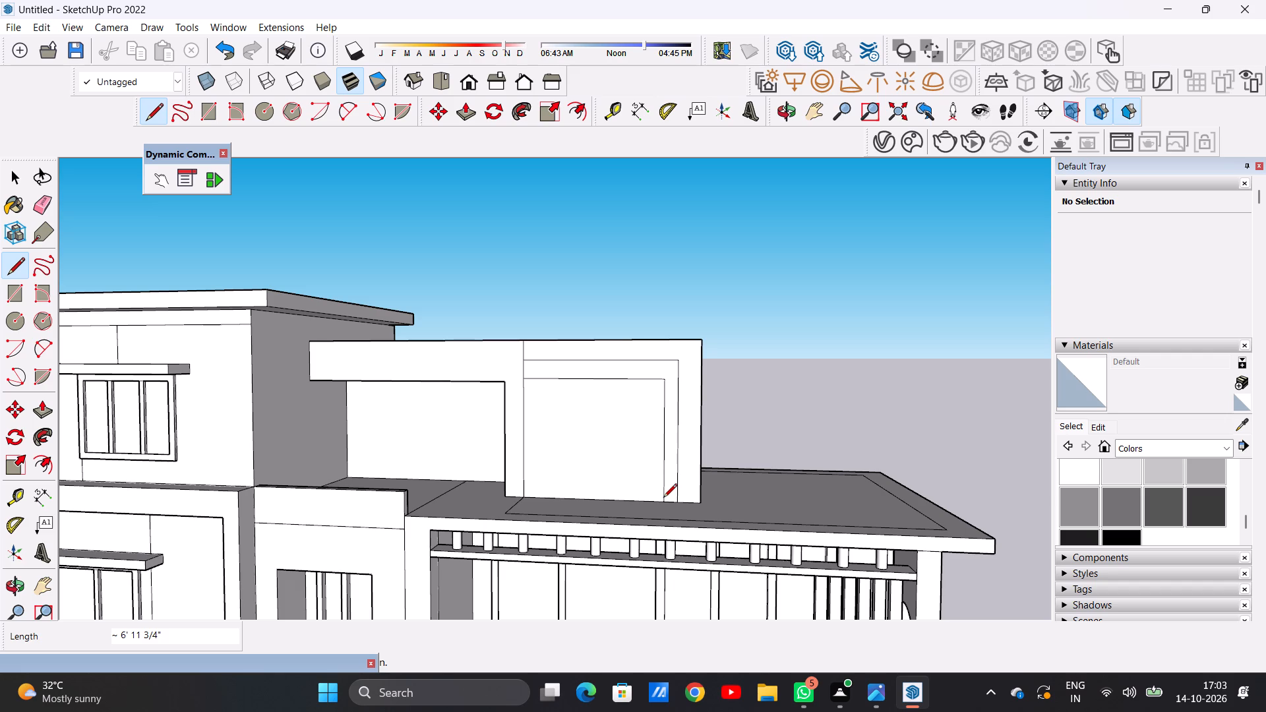
{"action": "key", "text": "space"}
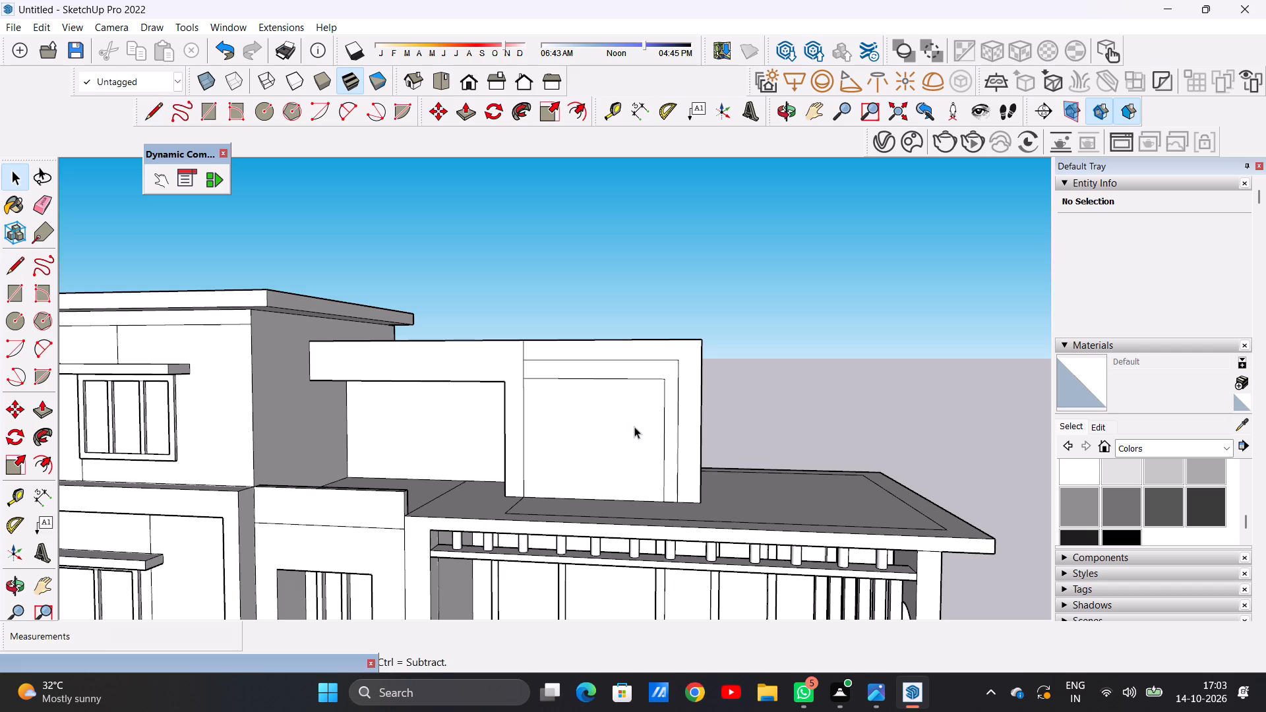
Push the panel inside the inner border back about 4' 6" to form a second recess beside the balcony.
{"action": "key", "text": "space"}
{"action": "scroll", "coordinate": [620, 430], "scroll_direction": "down", "scroll_amount": 6}
{"action": "middle_click_drag", "start_coordinate": [673, 429], "coordinate": [488, 456]}
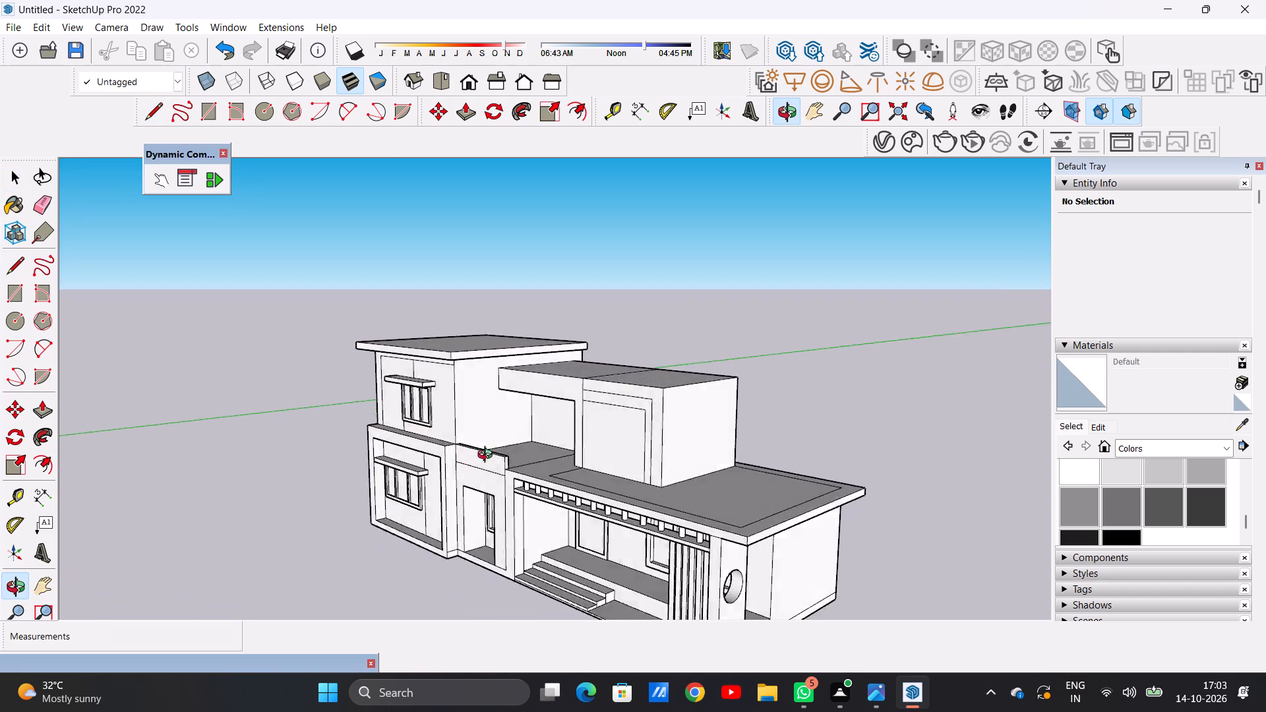
{"action": "middle_click_drag", "start_coordinate": [488, 456], "coordinate": [708, 435]}
{"action": "scroll", "coordinate": [600, 404], "scroll_direction": "up", "scroll_amount": 8}
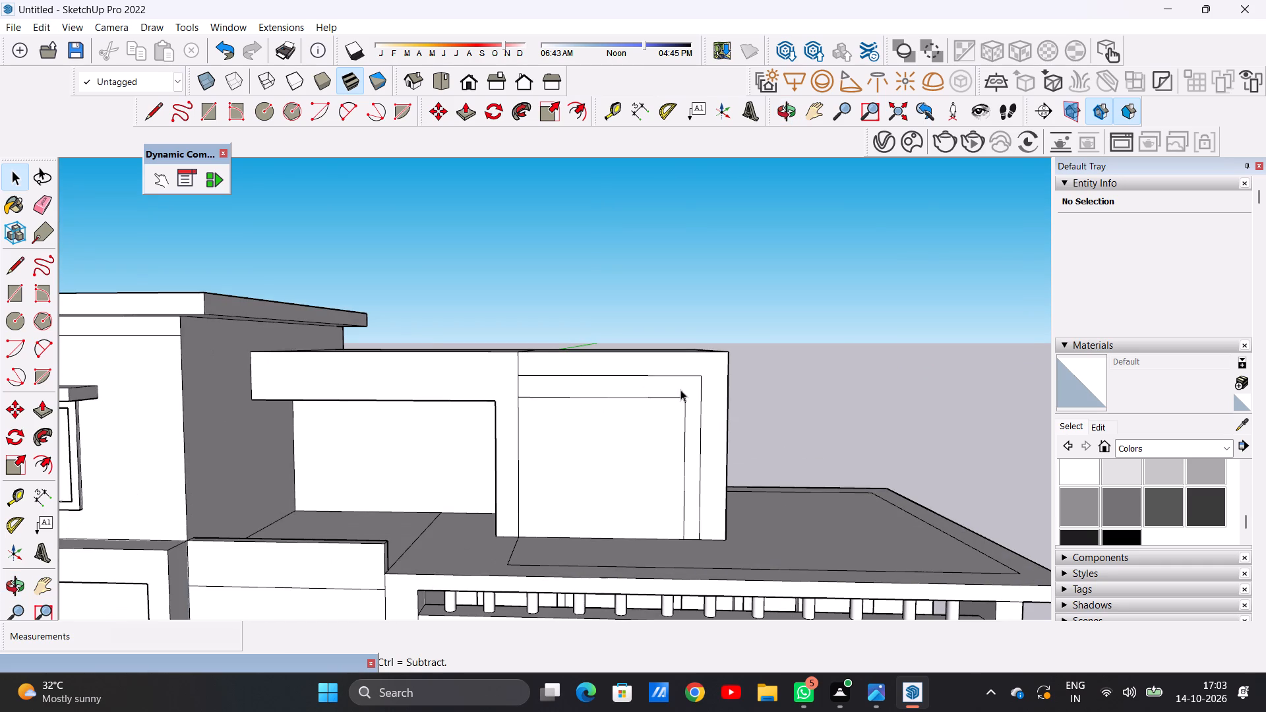
{"action": "middle_click_drag", "start_coordinate": [718, 403], "coordinate": [605, 421]}
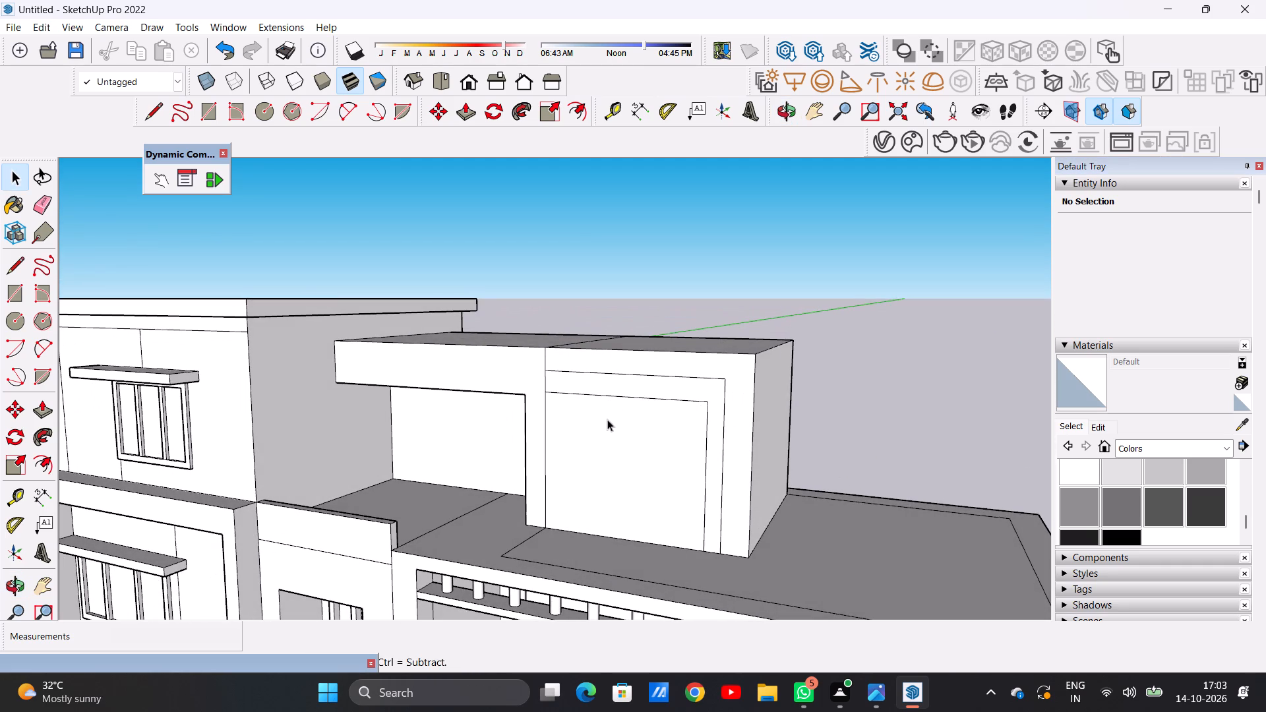
{"action": "key", "text": "p"}
{"action": "left_click", "coordinate": [618, 446]}
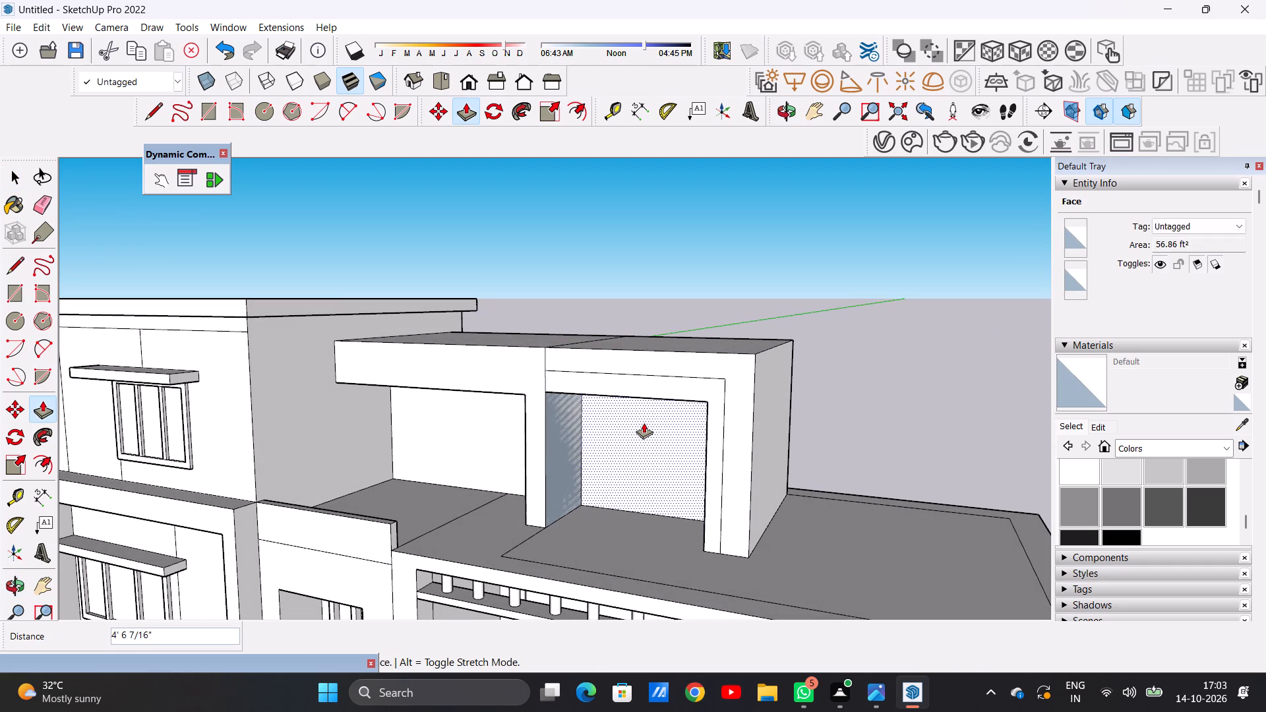
{"action": "left_click", "coordinate": [644, 423]}
{"action": "key", "text": "space"}
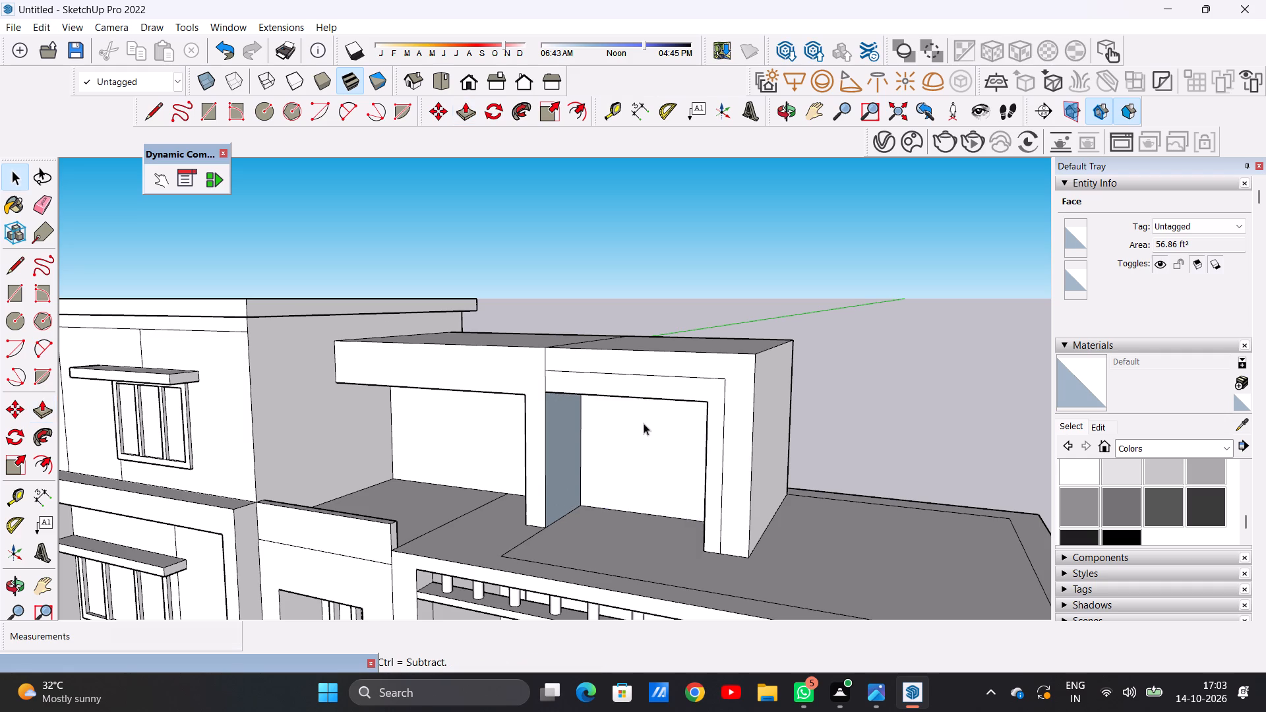
{"action": "scroll", "coordinate": [642, 471], "scroll_direction": "down", "scroll_amount": 4}
{"action": "middle_click_drag", "start_coordinate": [627, 489], "coordinate": [660, 342]}
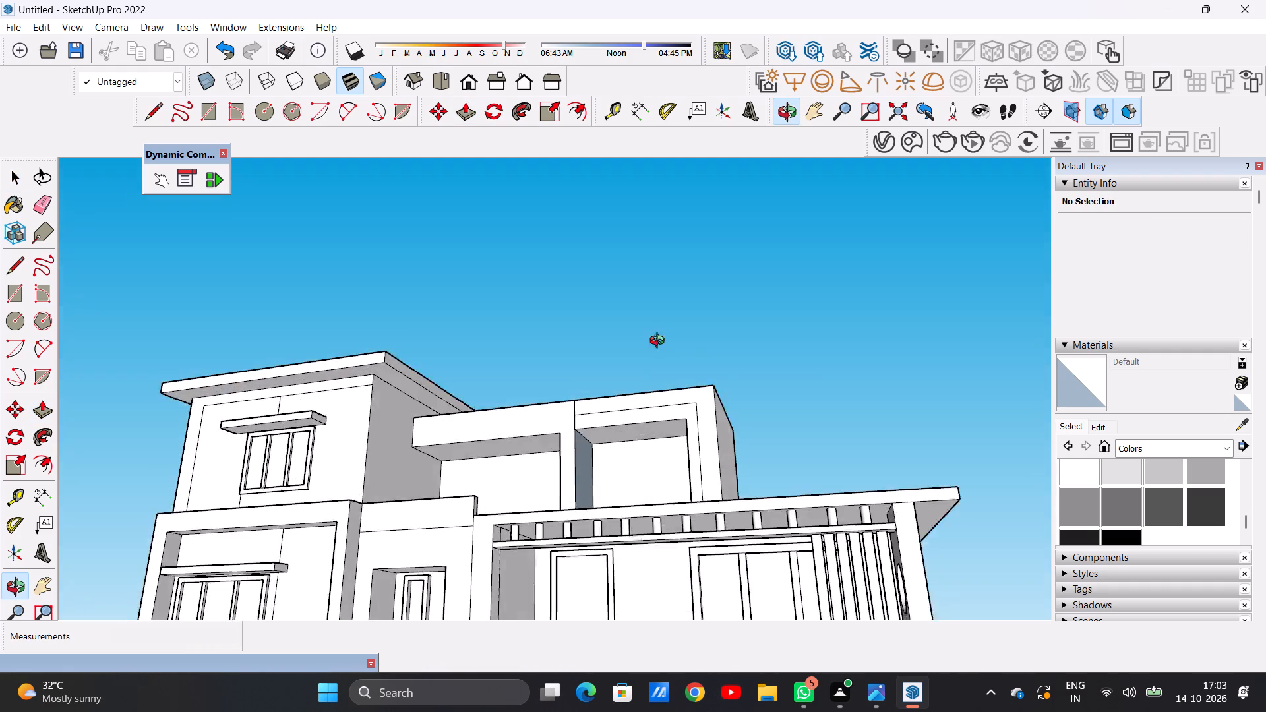
{"action": "middle_click_drag", "start_coordinate": [660, 342], "coordinate": [706, 467]}
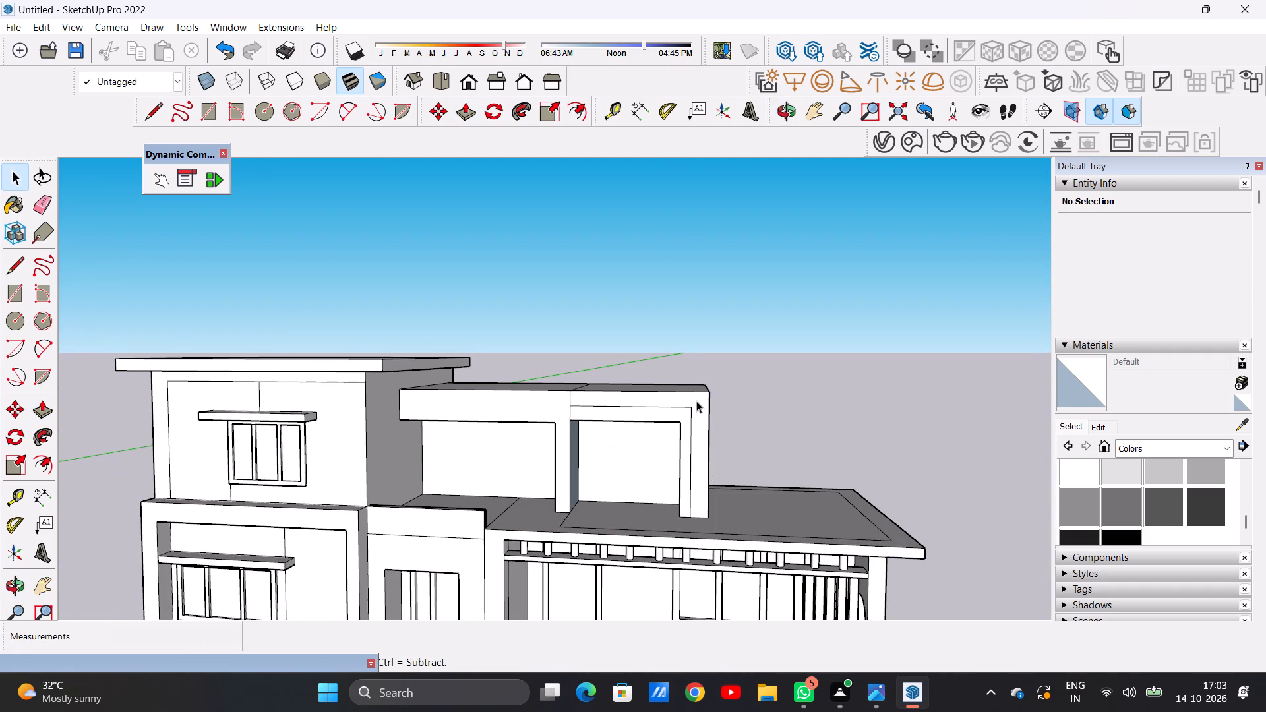
Pull the outer border face around the second recess forward about 9 1/2" to form a projecting frame.
{"action": "scroll", "coordinate": [696, 401], "scroll_direction": "up", "scroll_amount": 2}
{"action": "middle_click_drag", "start_coordinate": [718, 430], "coordinate": [580, 452]}
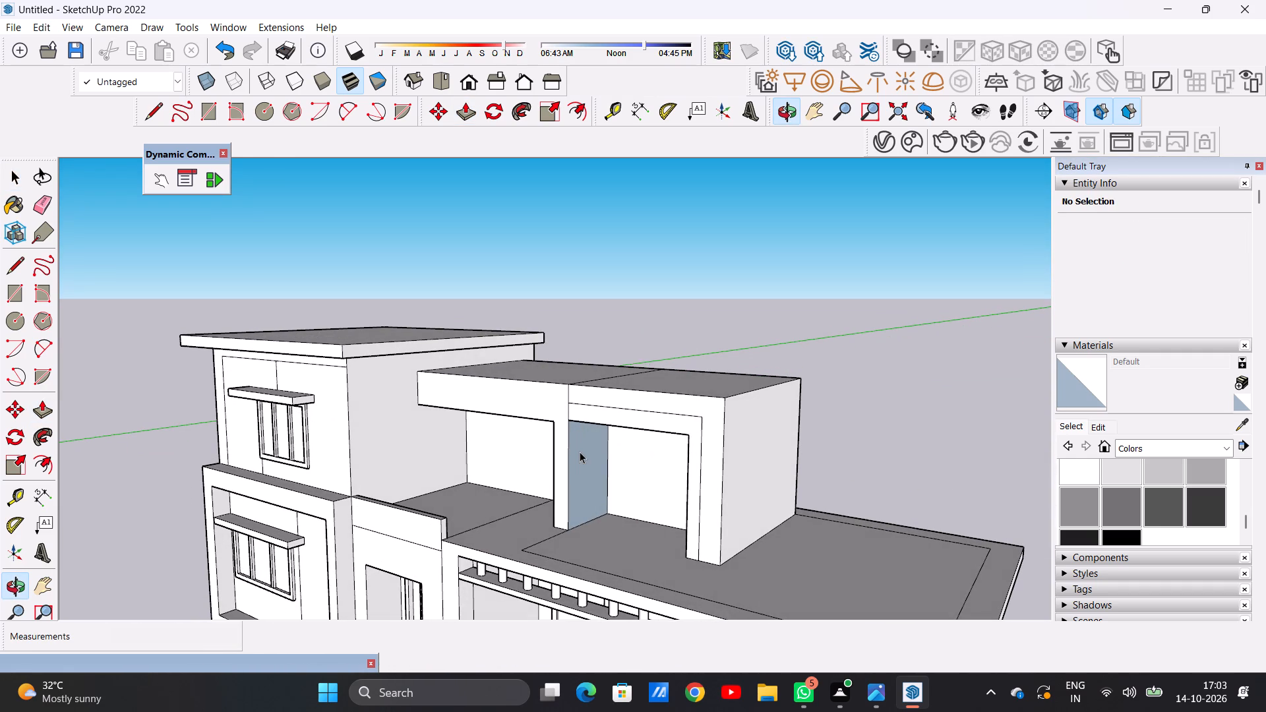
{"action": "key", "text": "p"}
{"action": "scroll", "coordinate": [636, 409], "scroll_direction": "up", "scroll_amount": 2}
{"action": "scroll", "coordinate": [641, 409], "scroll_direction": "down", "scroll_amount": 1}
{"action": "scroll", "coordinate": [644, 409], "scroll_direction": "up", "scroll_amount": 1}
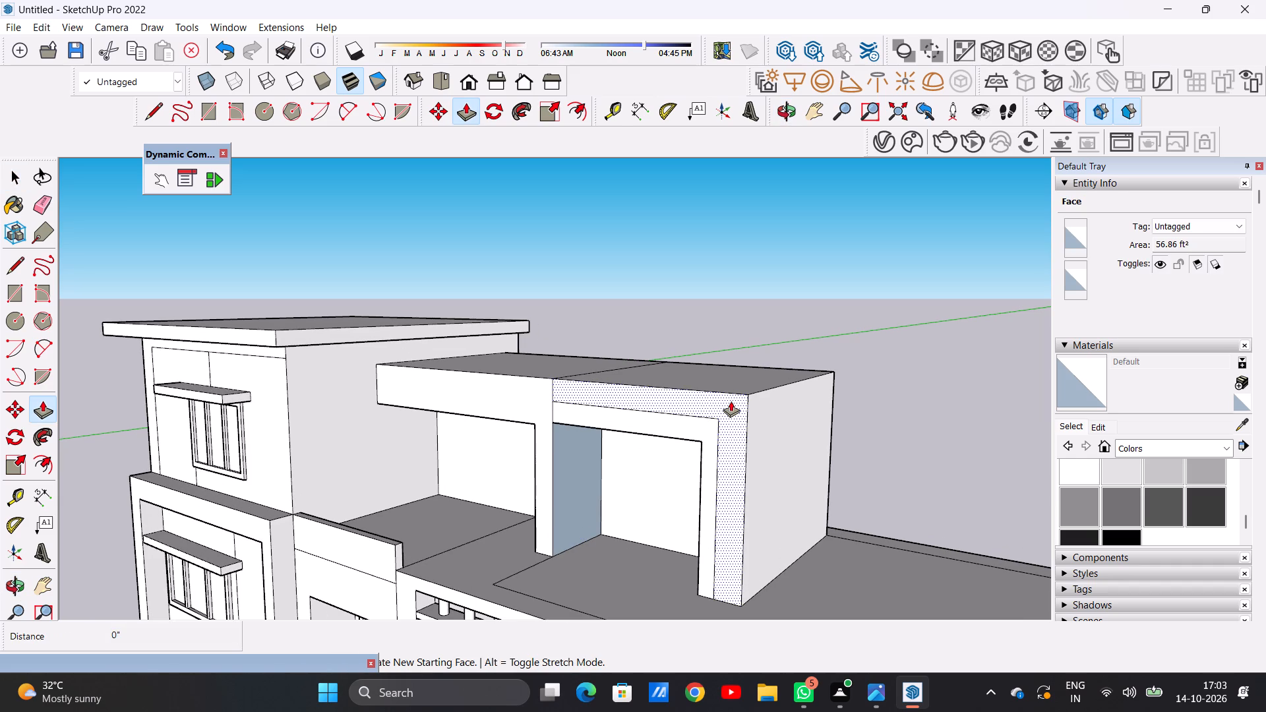
{"action": "left_click", "coordinate": [731, 401]}
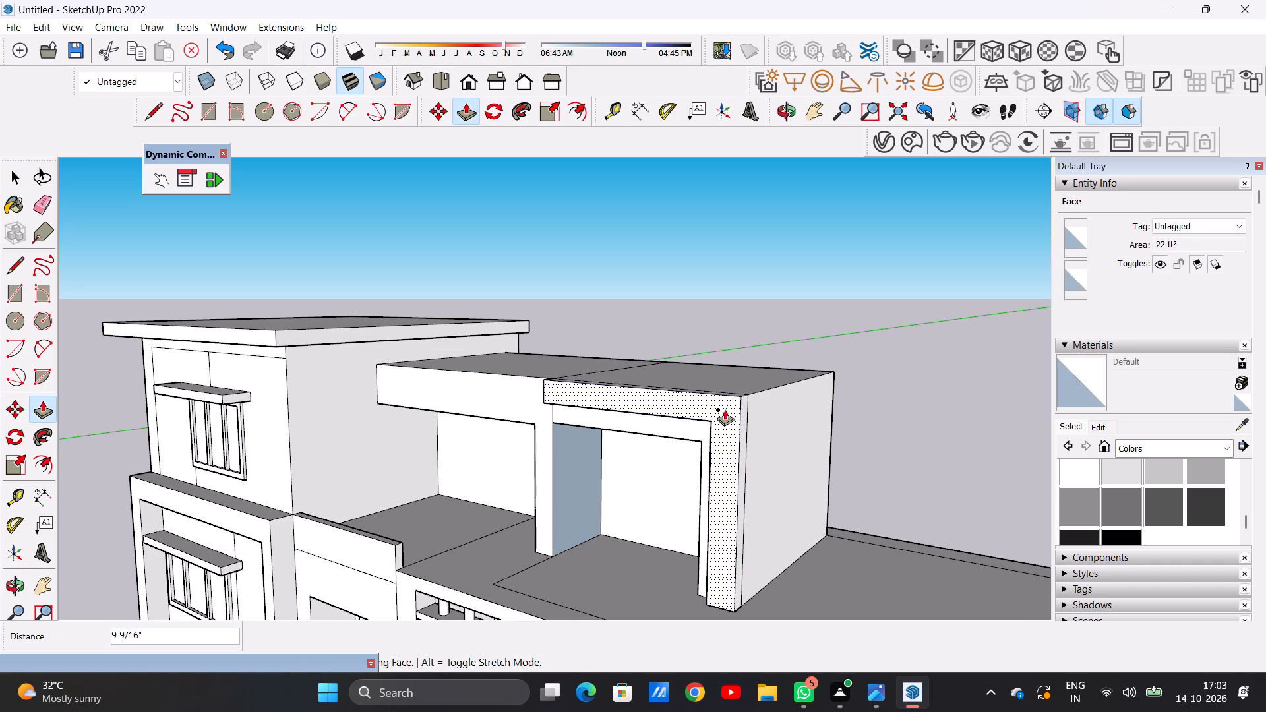
{"action": "left_click", "coordinate": [725, 409]}
{"action": "key", "text": "space"}
Examine the projecting frame, the second recess and the upper floor from the front, side and above.
{"action": "scroll", "coordinate": [713, 425], "scroll_direction": "down", "scroll_amount": 6}
{"action": "middle_click_drag", "start_coordinate": [686, 452], "coordinate": [829, 495]}
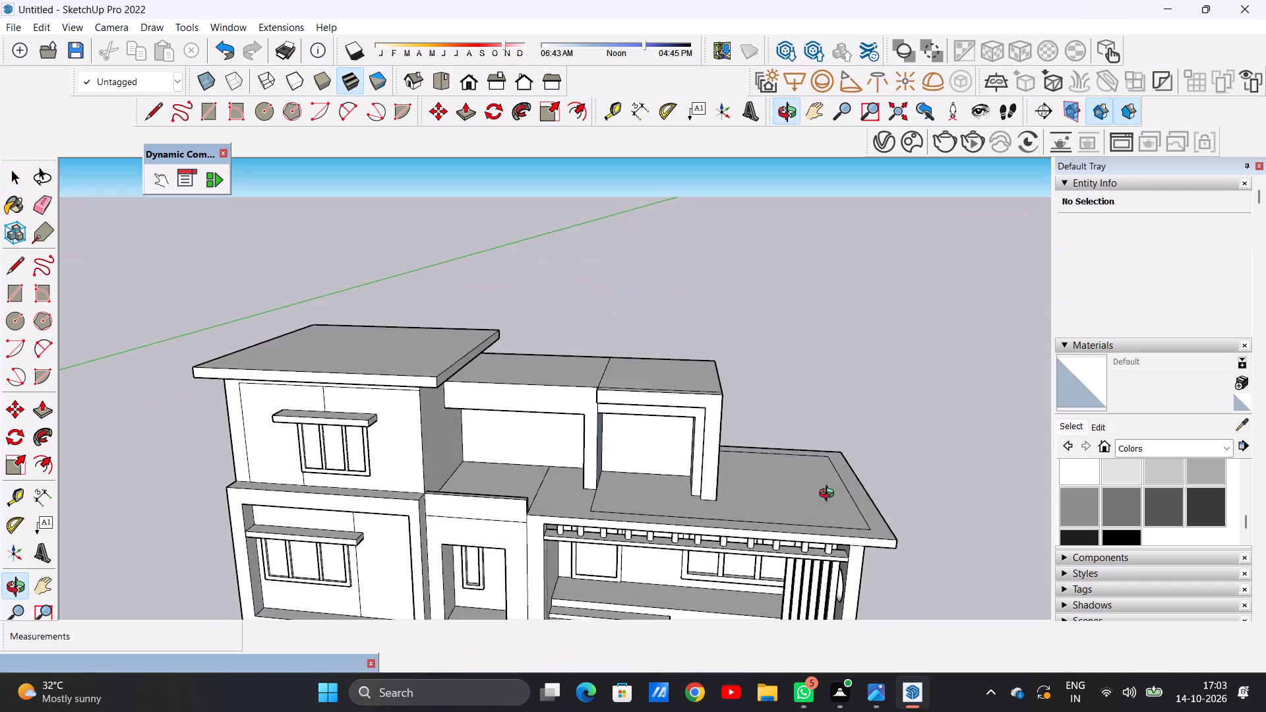
{"action": "middle_click_drag", "start_coordinate": [829, 495], "coordinate": [715, 425]}
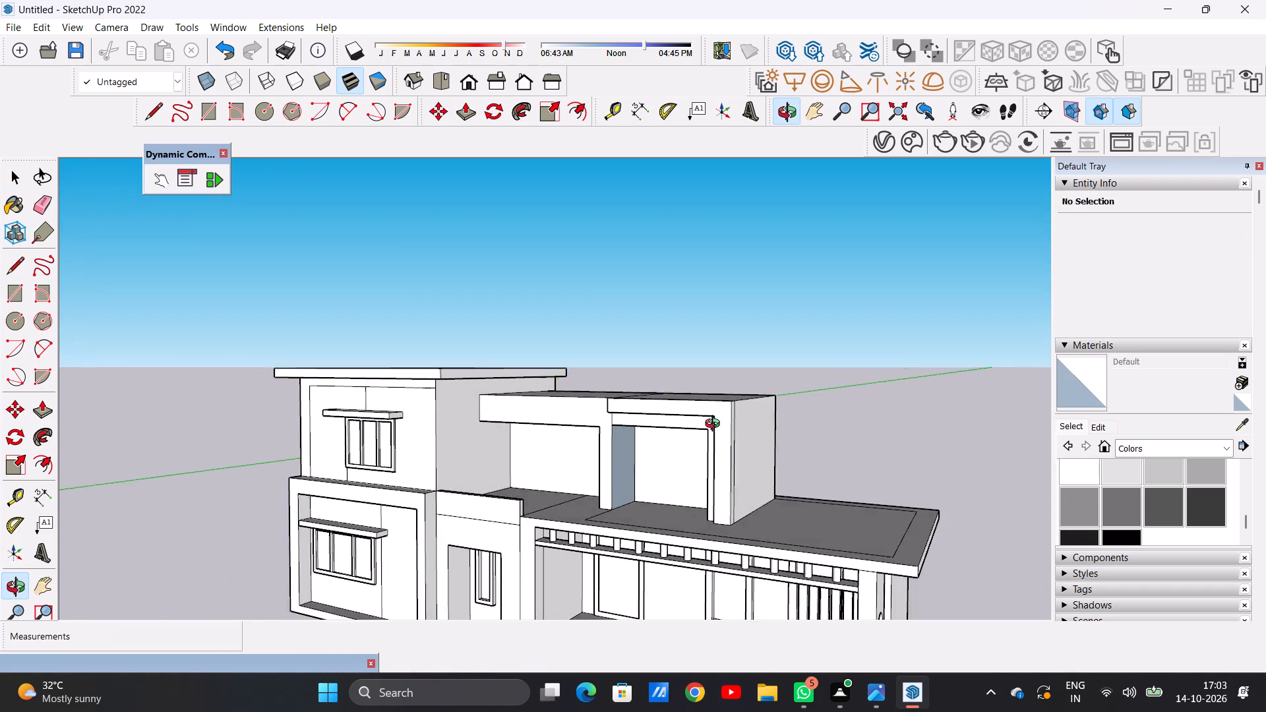
{"action": "middle_click_drag", "start_coordinate": [715, 425], "coordinate": [762, 405]}
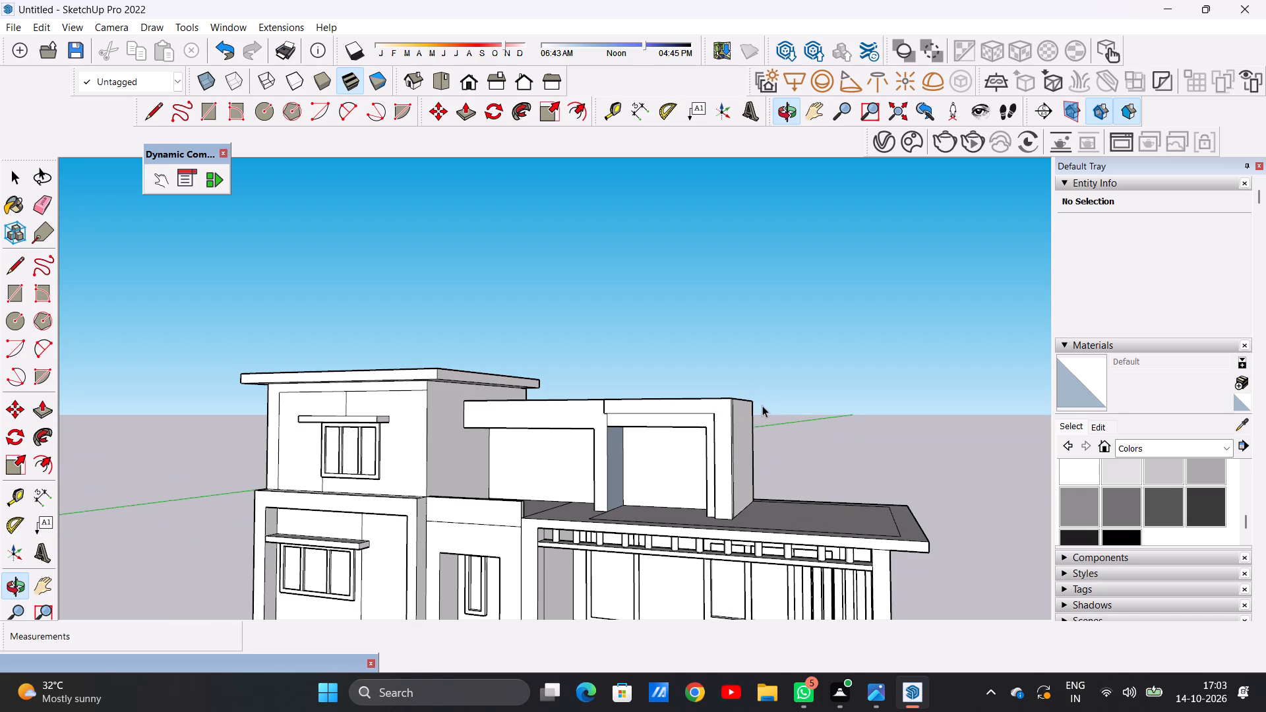
{"action": "key", "text": "space"}
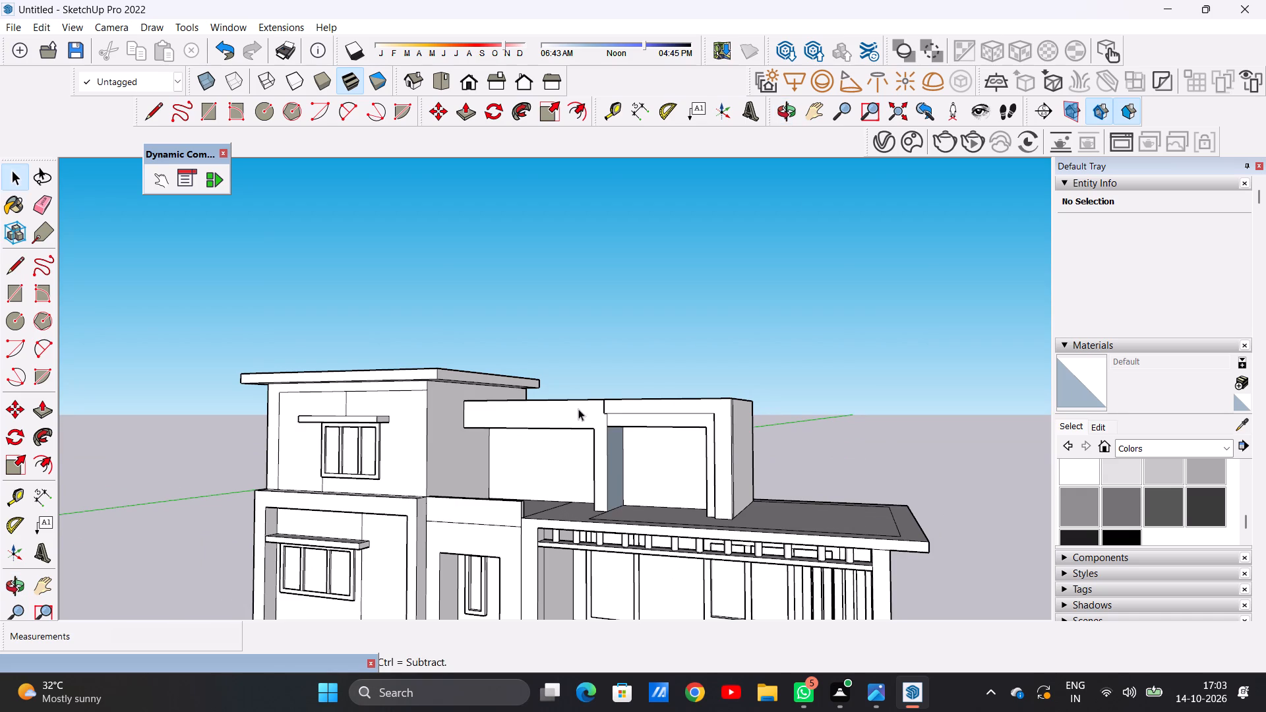
{"action": "scroll", "coordinate": [578, 411], "scroll_direction": "down", "scroll_amount": 5}
{"action": "middle_click_drag", "start_coordinate": [571, 417], "coordinate": [621, 429]}
{"action": "scroll", "coordinate": [621, 431], "scroll_direction": "up", "scroll_amount": 6}
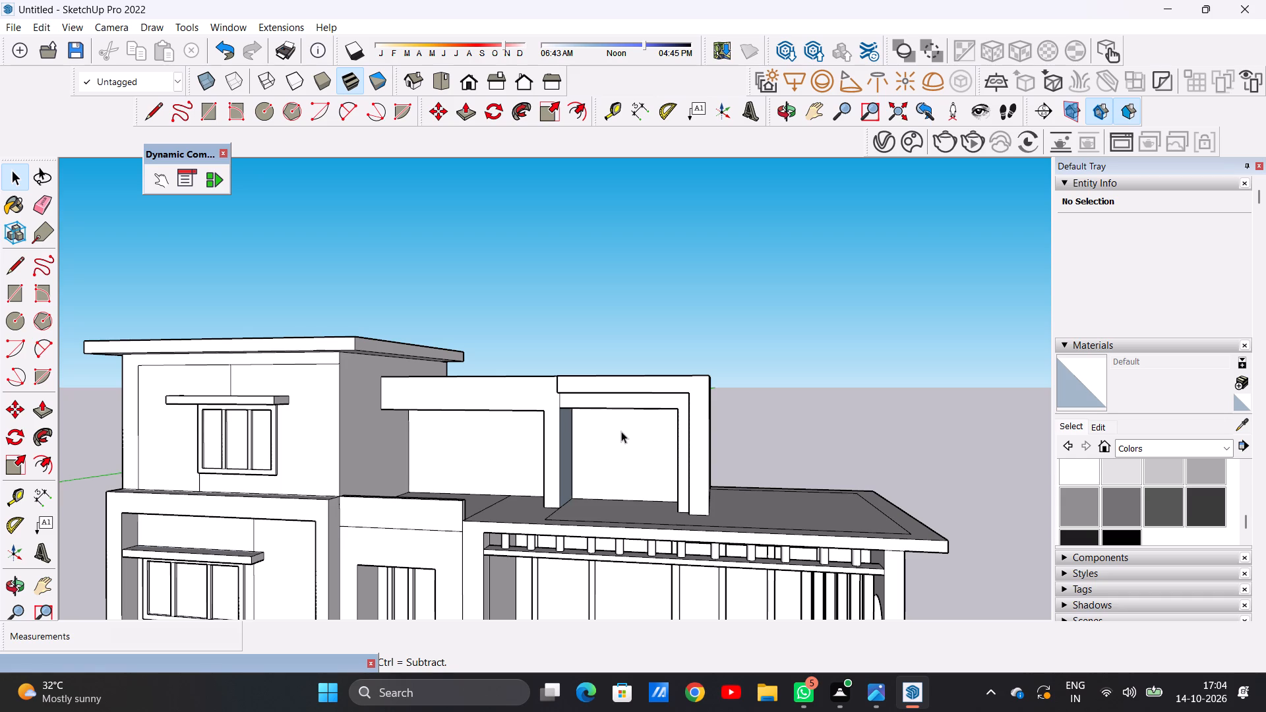
{"action": "scroll", "coordinate": [510, 454], "scroll_direction": "right", "scroll_amount": 20}
{"action": "scroll", "coordinate": [510, 454], "scroll_direction": "right", "scroll_amount": 11}
{"action": "scroll", "coordinate": [505, 460], "scroll_direction": "down", "scroll_amount": 4}
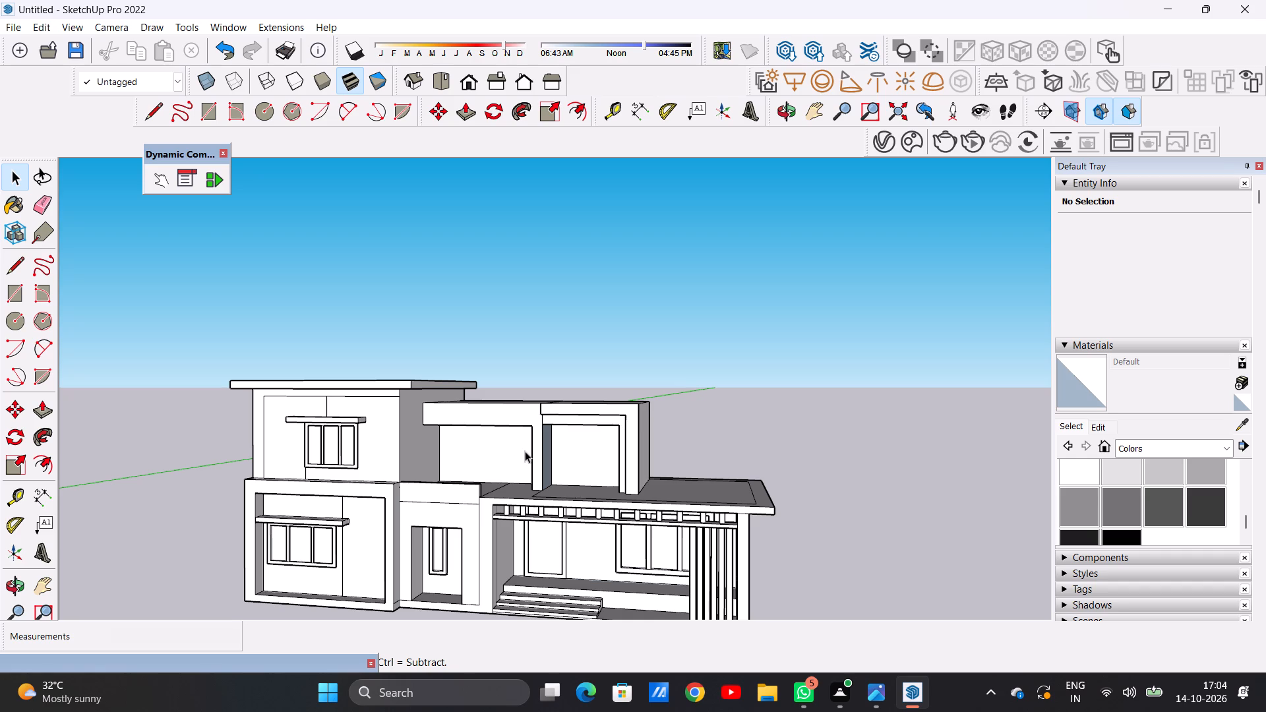
{"action": "scroll", "coordinate": [502, 448], "scroll_direction": "down", "scroll_amount": 5}
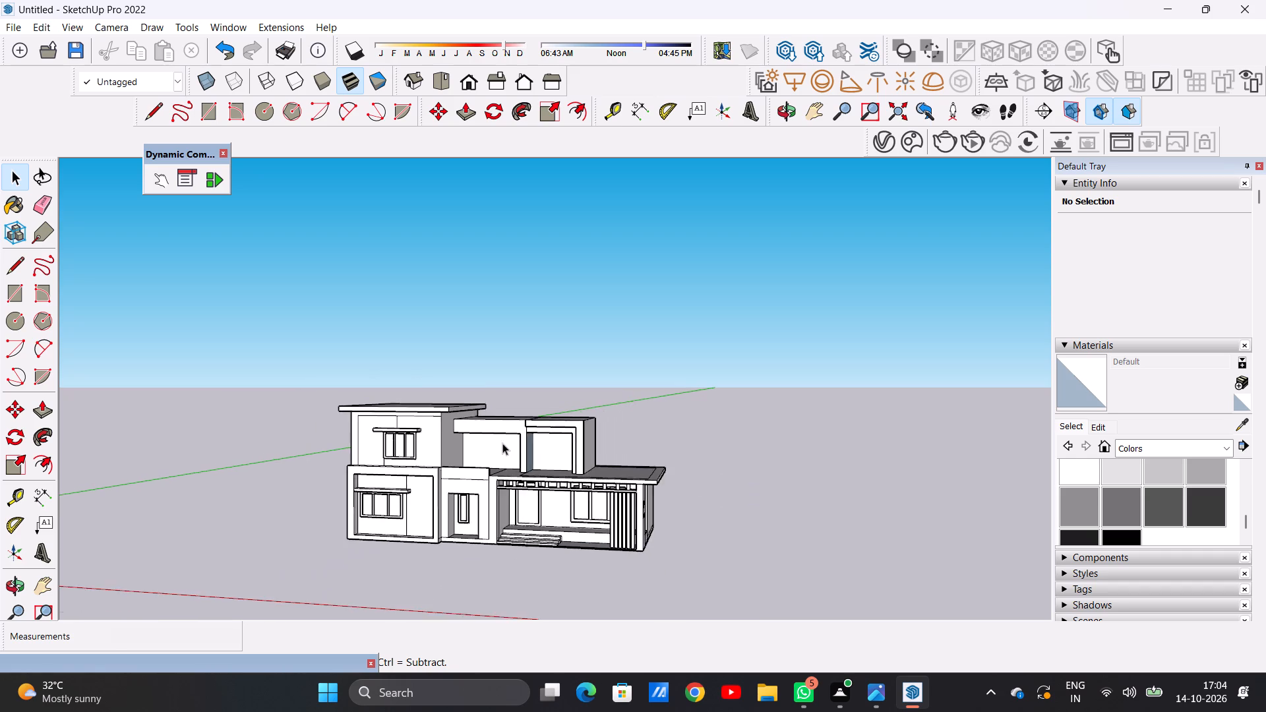
{"action": "scroll", "coordinate": [505, 432], "scroll_direction": "up", "scroll_amount": 6}
{"action": "middle_click_drag", "start_coordinate": [504, 432], "coordinate": [510, 409]}
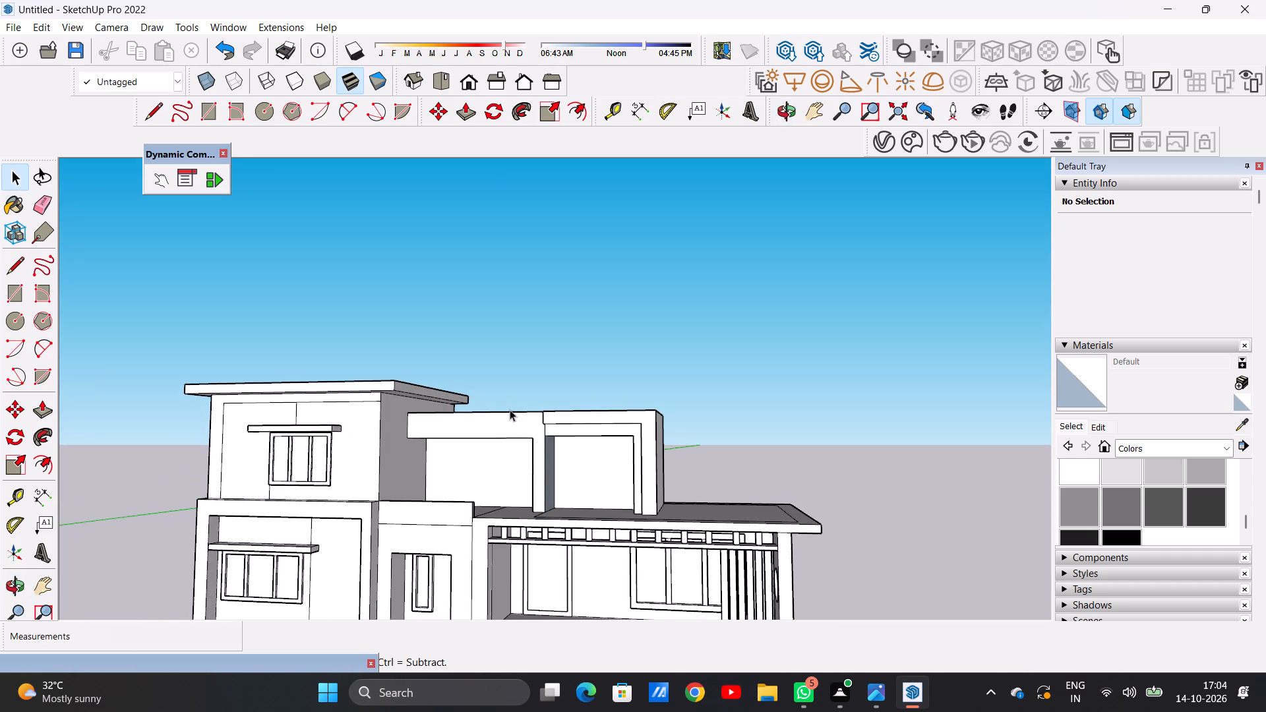
{"action": "scroll", "coordinate": [558, 414], "scroll_direction": "down", "scroll_amount": 5}
{"action": "middle_click_drag", "start_coordinate": [560, 414], "coordinate": [548, 501]}
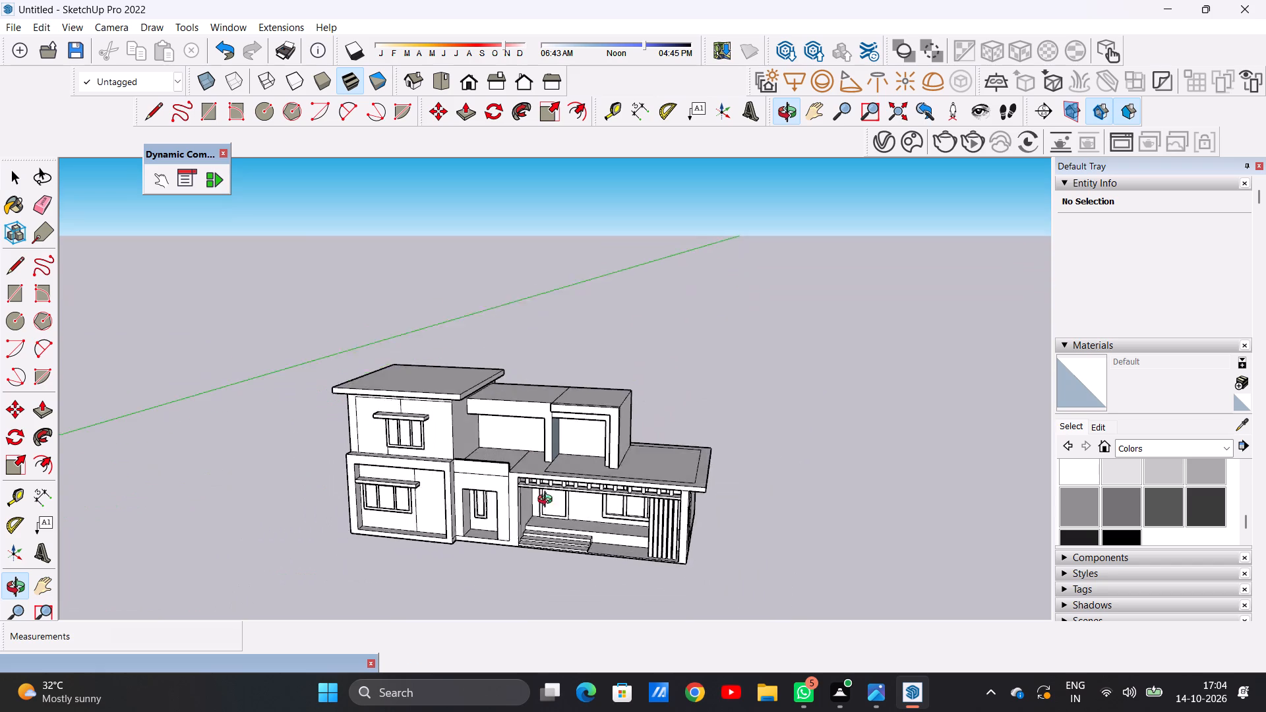
{"action": "middle_click_drag", "start_coordinate": [548, 501], "coordinate": [590, 504]}
{"action": "scroll", "coordinate": [550, 449], "scroll_direction": "up", "scroll_amount": 14}
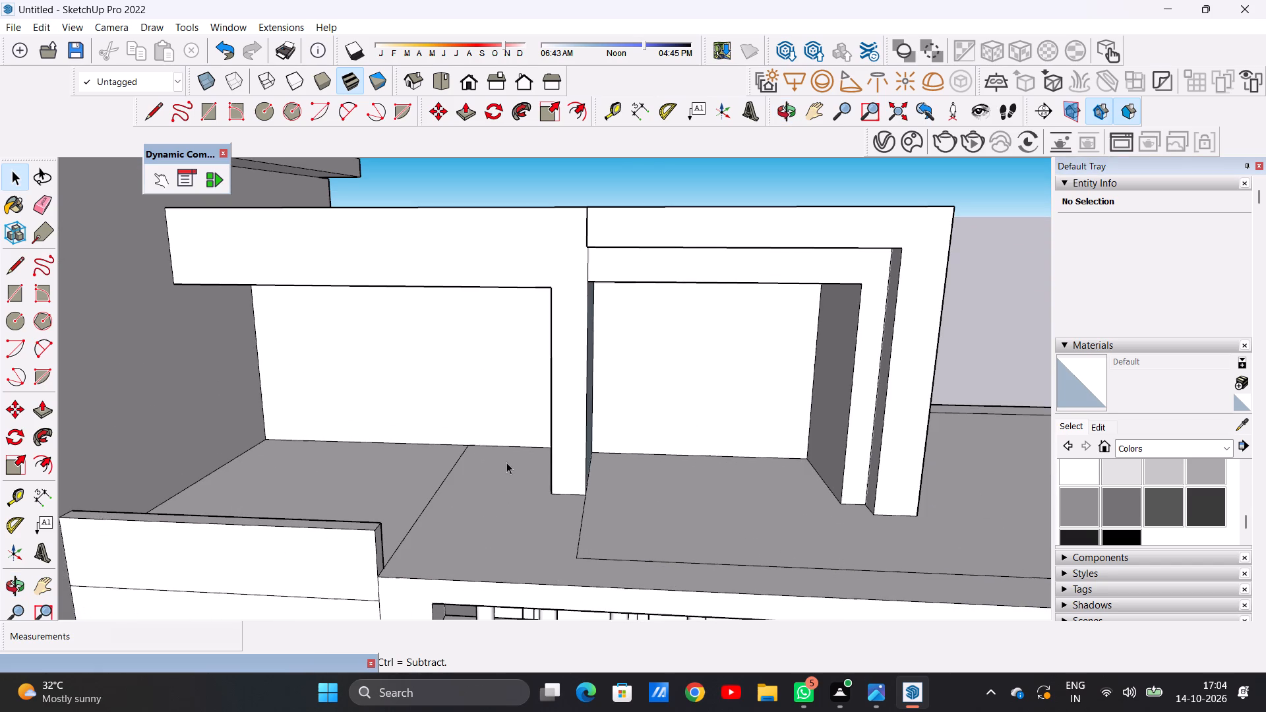
{"action": "middle_click_drag", "start_coordinate": [491, 430], "coordinate": [497, 531]}
{"action": "scroll", "coordinate": [460, 474], "scroll_direction": "down", "scroll_amount": 5}
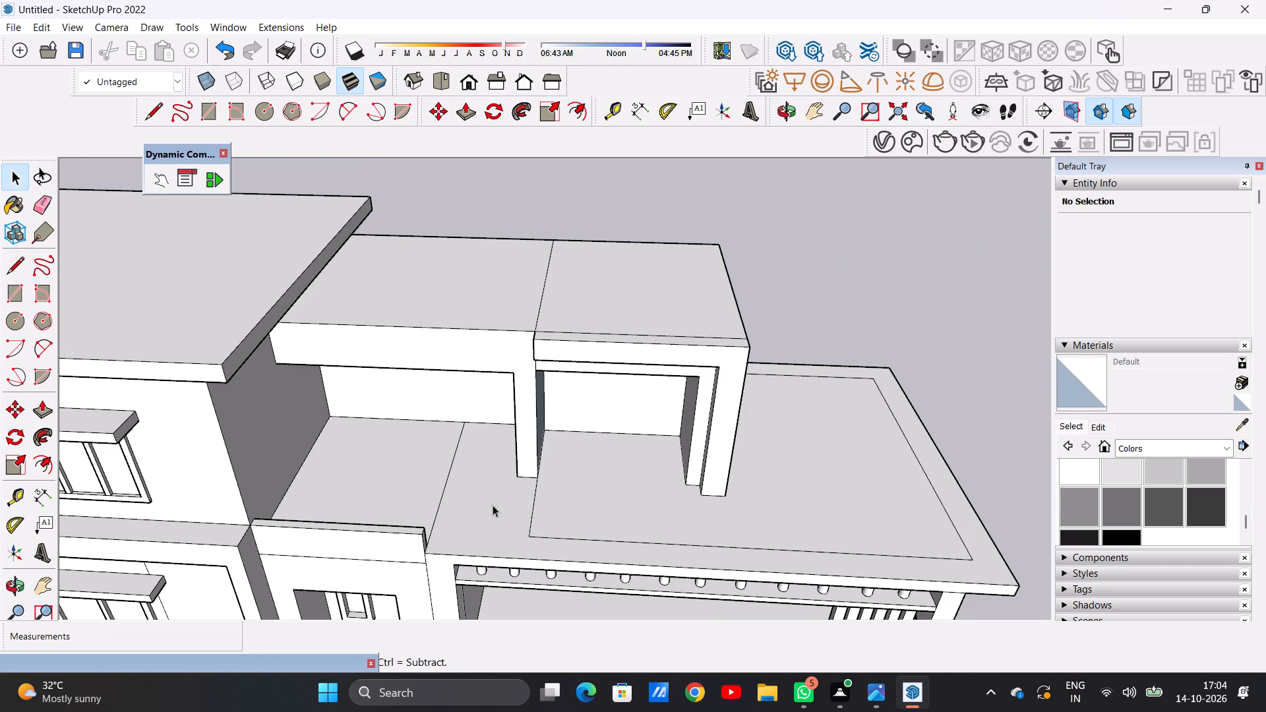
{"action": "middle_click_drag", "start_coordinate": [493, 505], "coordinate": [477, 479]}
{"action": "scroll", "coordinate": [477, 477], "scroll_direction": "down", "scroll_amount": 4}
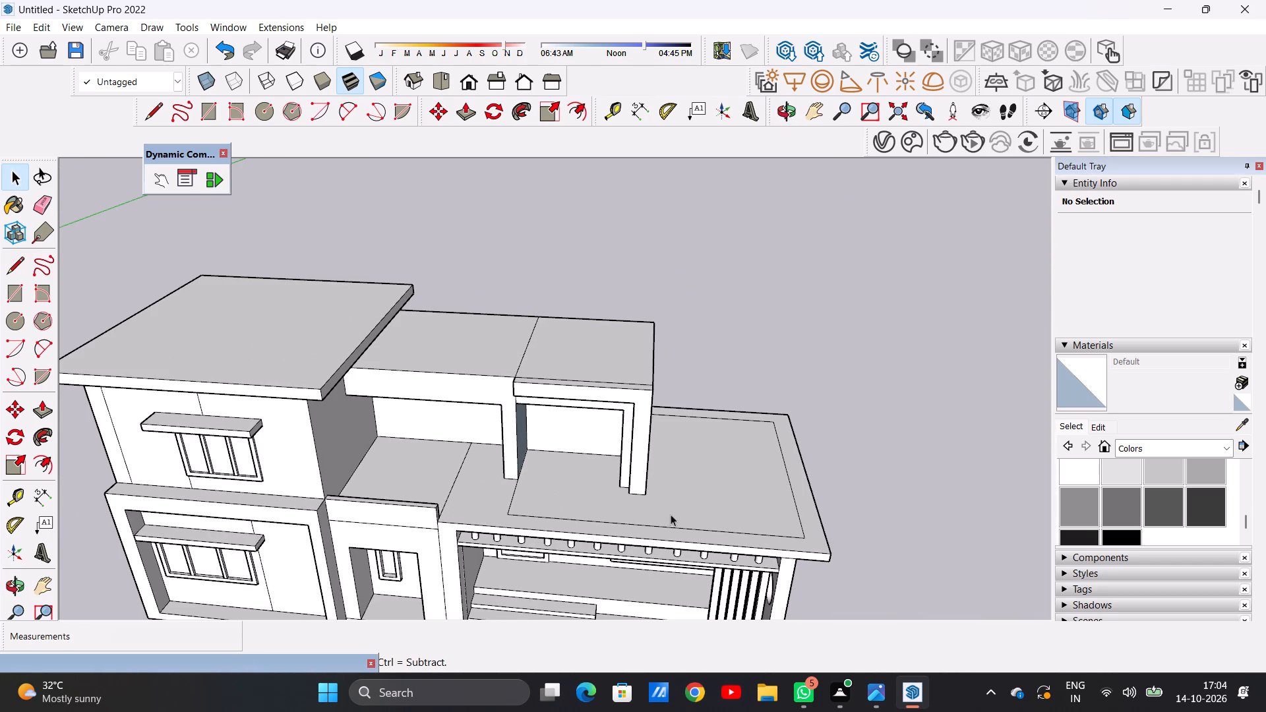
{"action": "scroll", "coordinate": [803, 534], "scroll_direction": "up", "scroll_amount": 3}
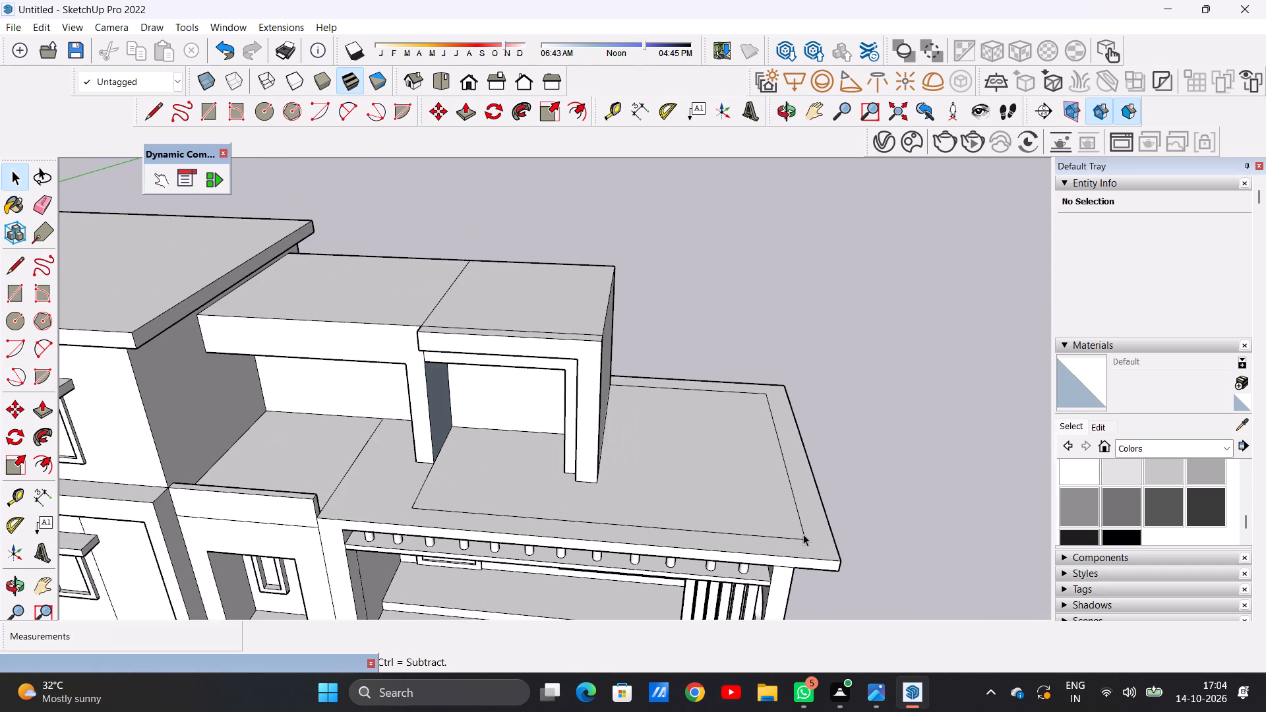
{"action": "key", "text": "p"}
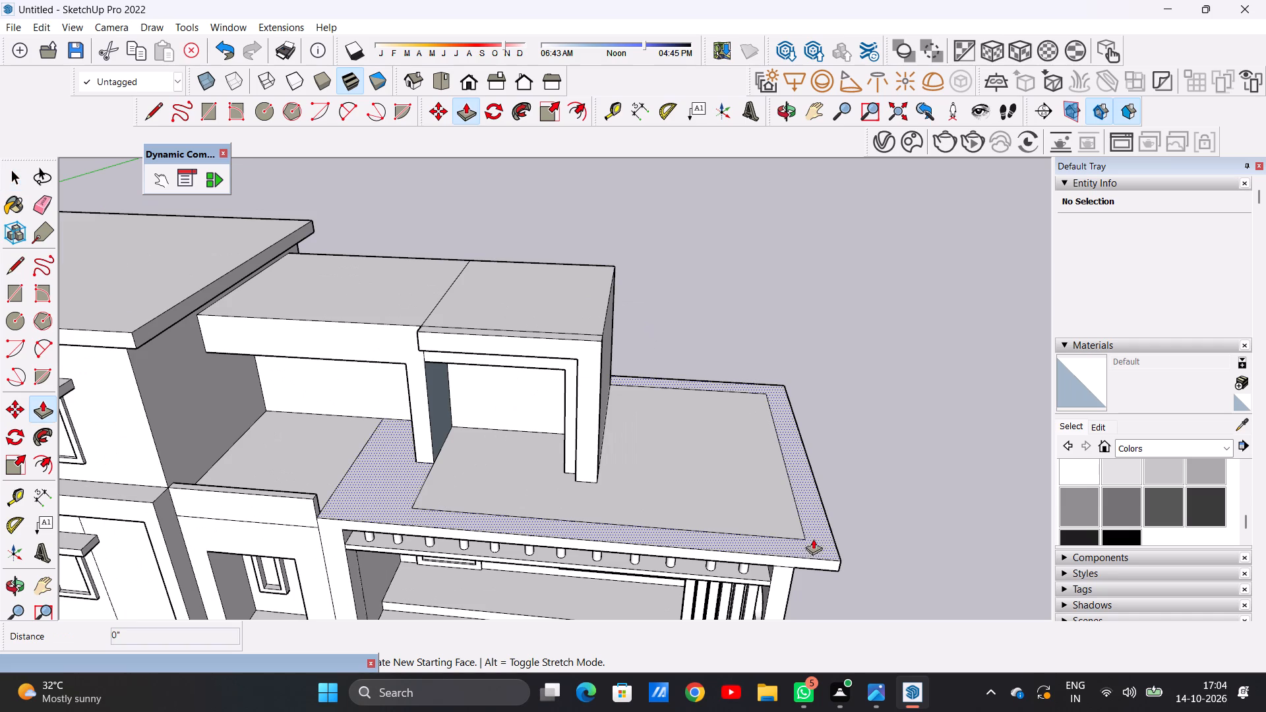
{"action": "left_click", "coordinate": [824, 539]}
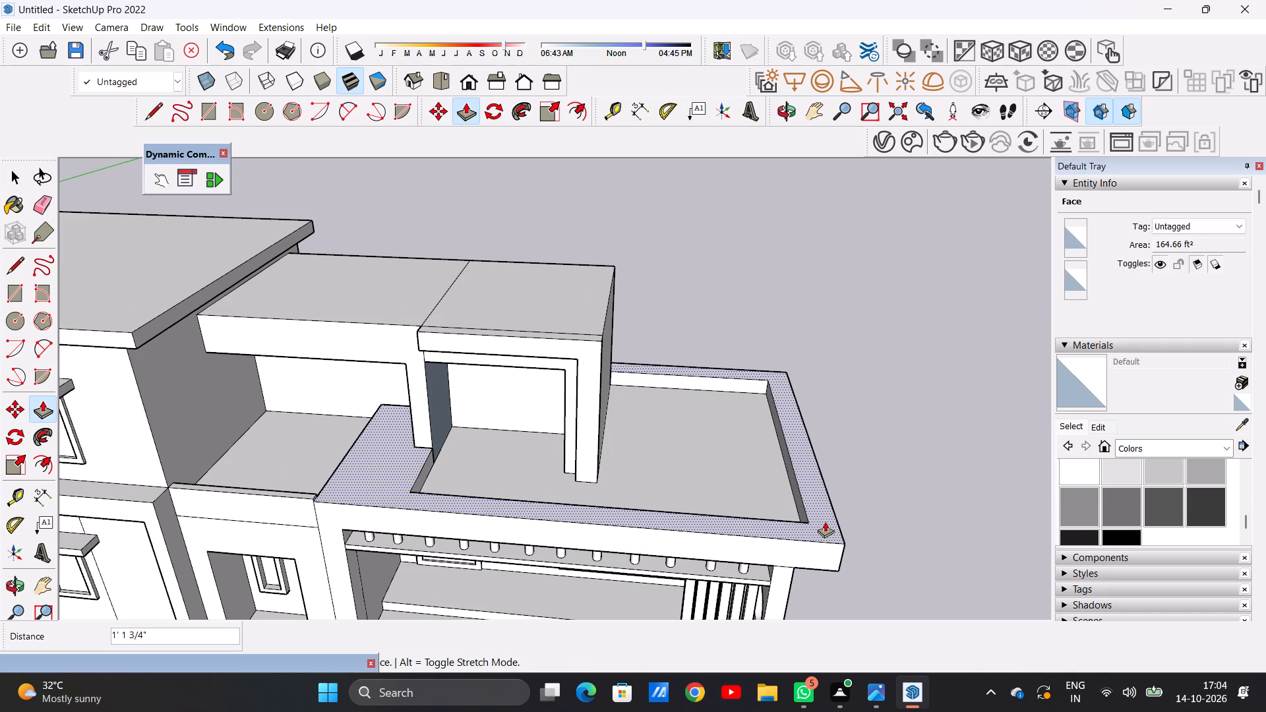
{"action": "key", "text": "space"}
Draw a line about 5' long extending the ground-floor roof's front border from its inner corner to the roof dividing line.
{"action": "scroll", "coordinate": [424, 481], "scroll_direction": "up", "scroll_amount": 5}
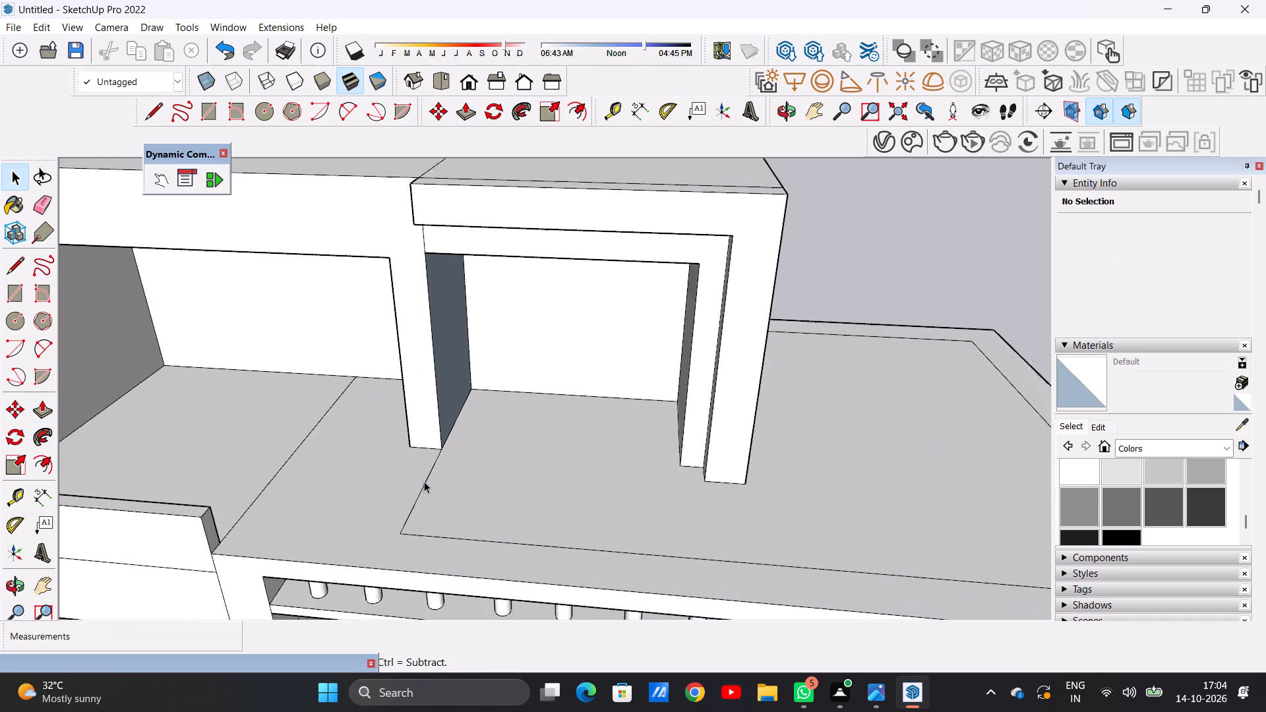
{"action": "scroll", "coordinate": [424, 481], "scroll_direction": "up", "scroll_amount": 2}
{"action": "key", "text": "l"}
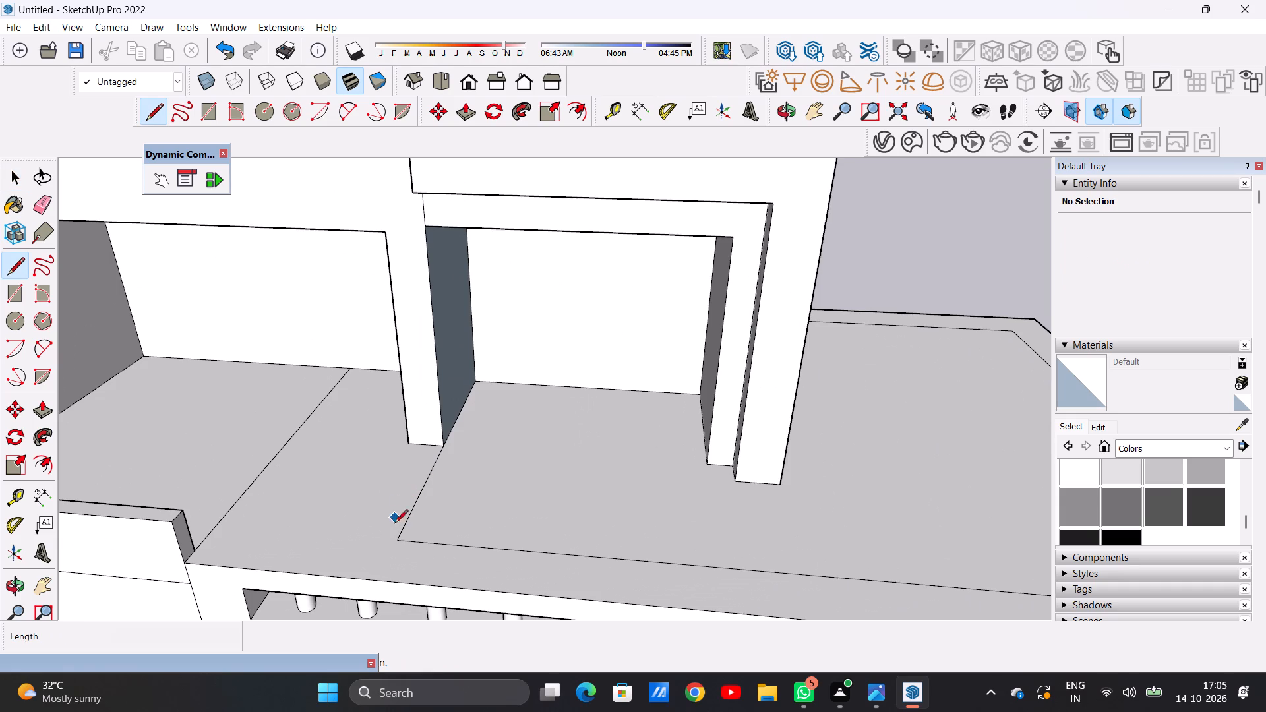
{"action": "left_click", "coordinate": [399, 535]}
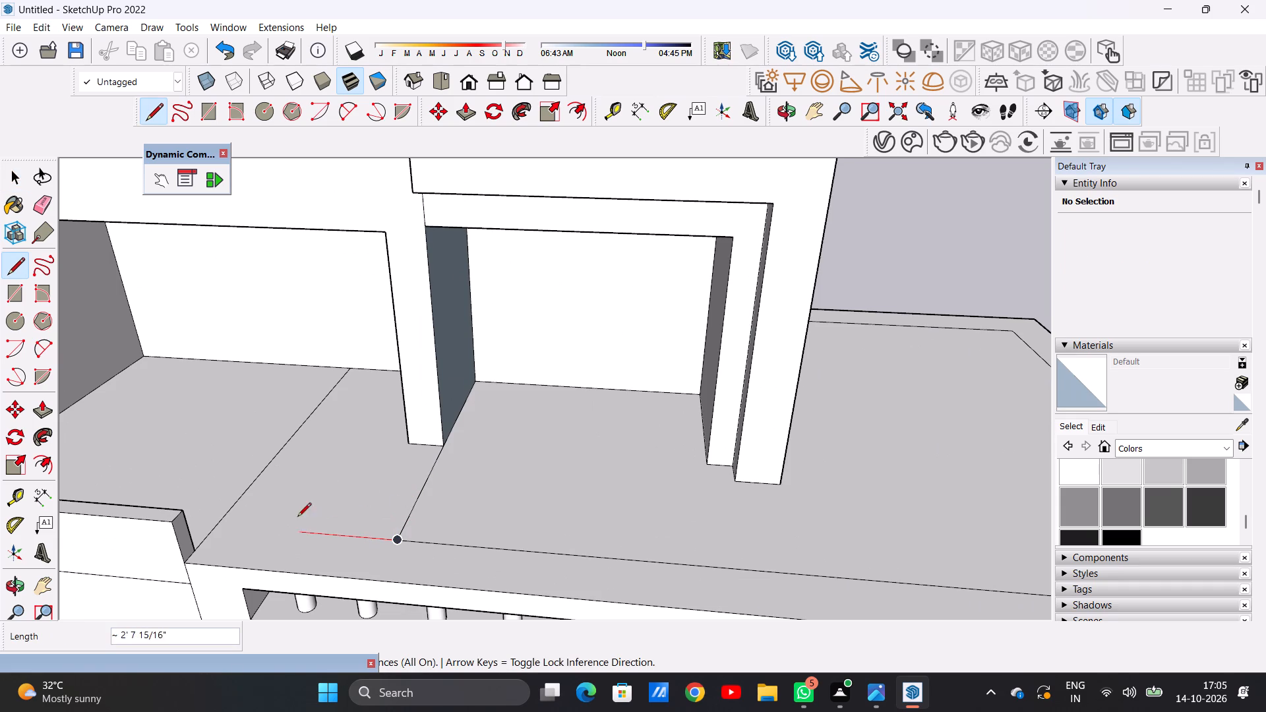
{"action": "left_click", "coordinate": [216, 521]}
{"action": "key", "text": "space"}
Erase the roof dividing line behind the extended front border and the border's inner side line beside the balcony column.
{"action": "type", "text": "E"}
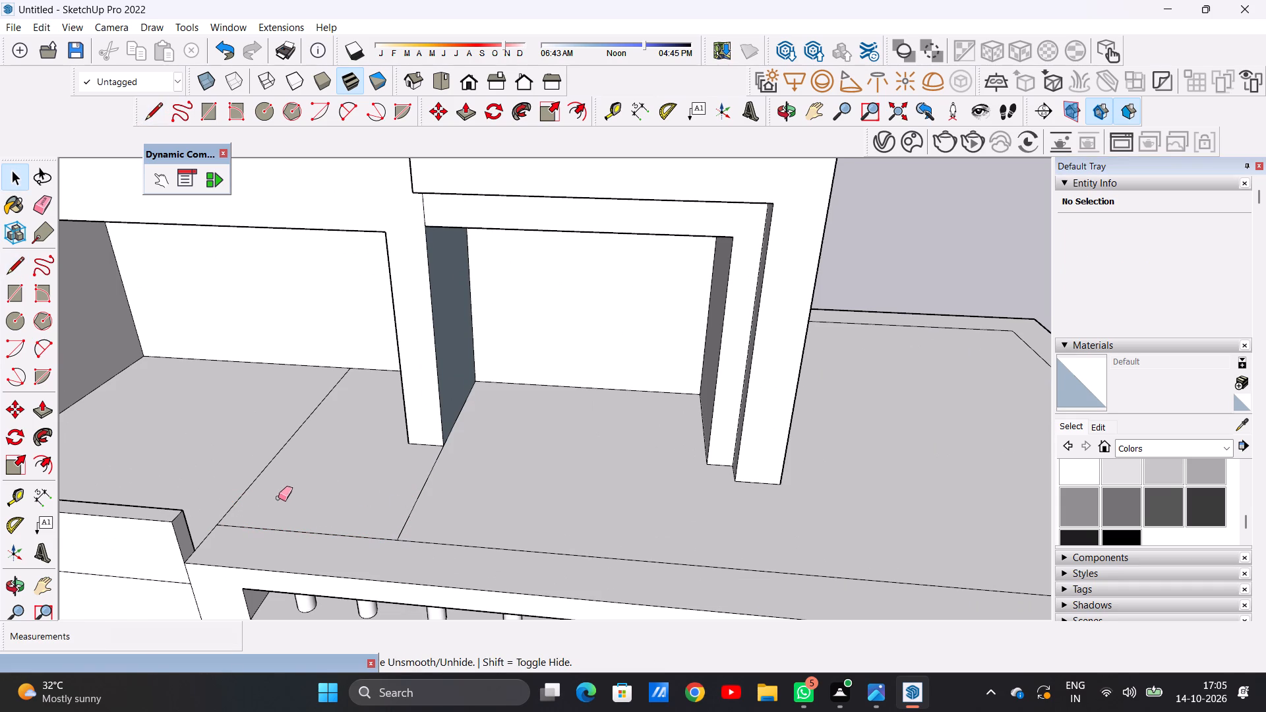
{"action": "left_click_drag", "start_coordinate": [256, 445], "coordinate": [278, 459]}
{"action": "left_click_drag", "start_coordinate": [400, 480], "coordinate": [433, 489]}
{"action": "scroll", "coordinate": [442, 510], "scroll_direction": "down", "scroll_amount": 8}
{"action": "key", "text": "space"}
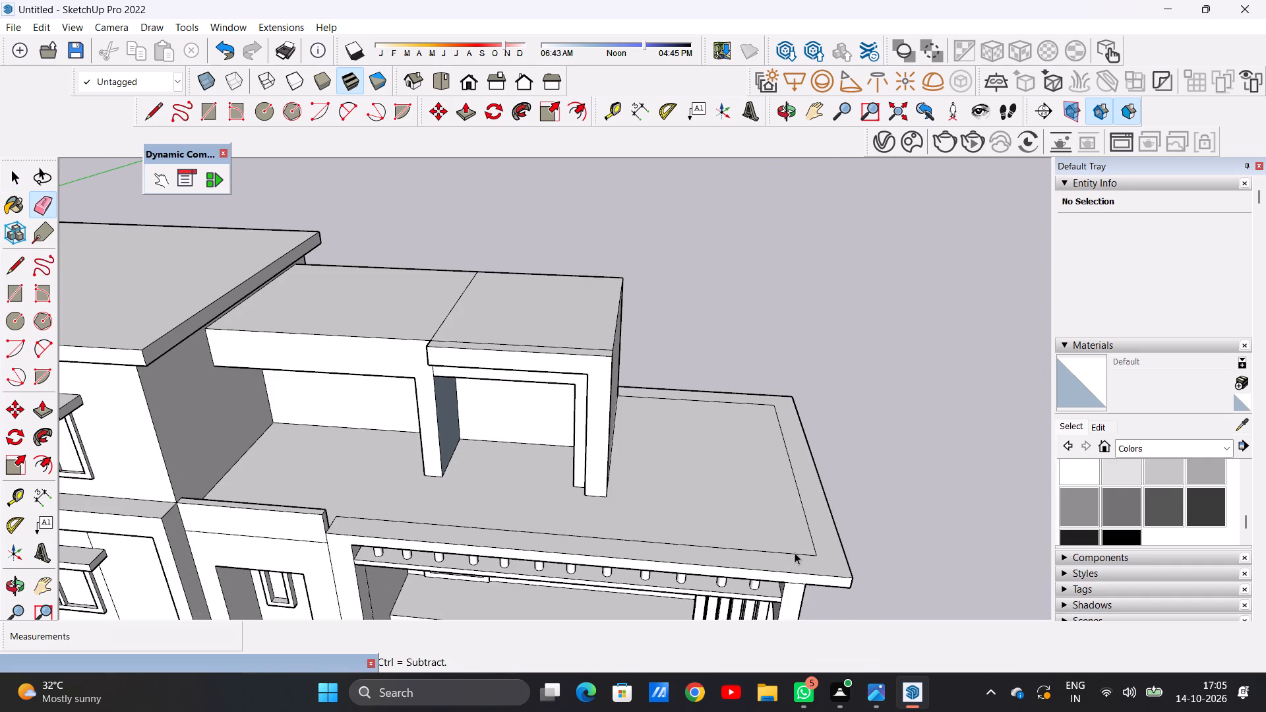
Pull the ground-floor roof's border strip up about 1' 3" to form a parapet.
{"action": "key", "text": "p"}
{"action": "left_click", "coordinate": [830, 558]}
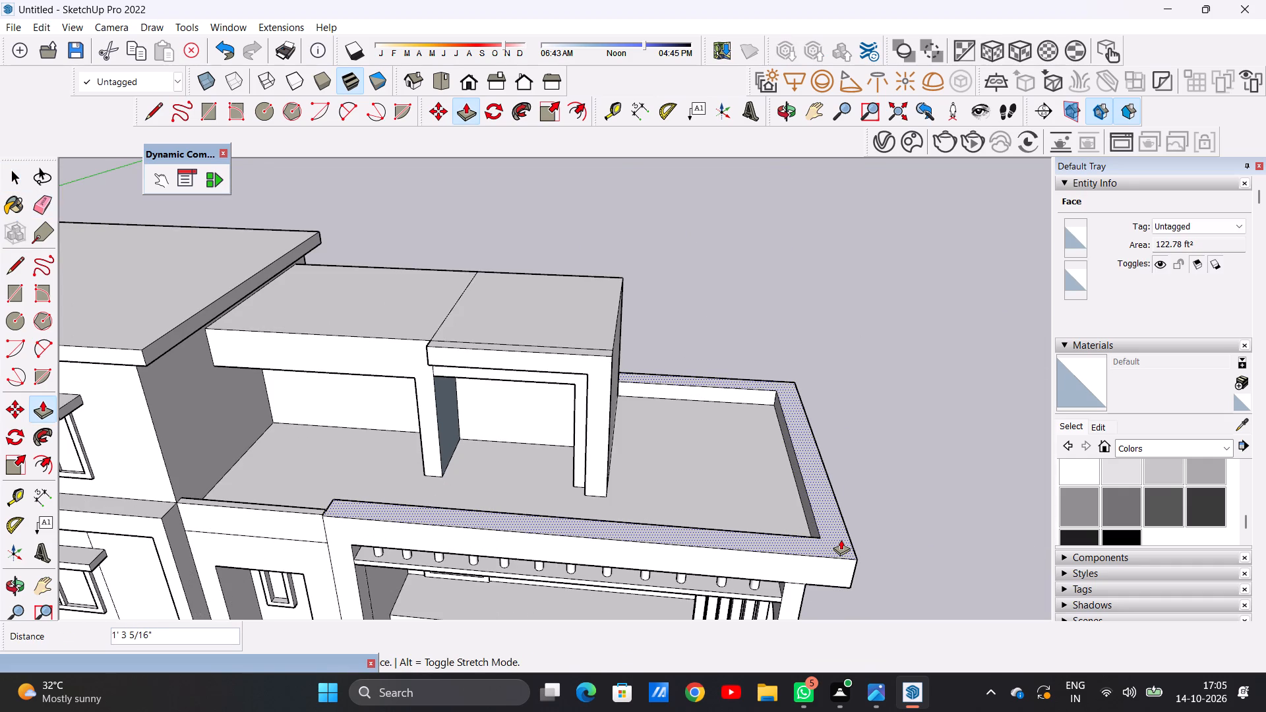
{"action": "left_click", "coordinate": [841, 539]}
{"action": "key", "text": "space"}
Examine the new roof parapet, the balcony and the overall massing in the front view and from above.
{"action": "scroll", "coordinate": [623, 576], "scroll_direction": "down", "scroll_amount": 7}
{"action": "middle_click_drag", "start_coordinate": [663, 523], "coordinate": [659, 523]}
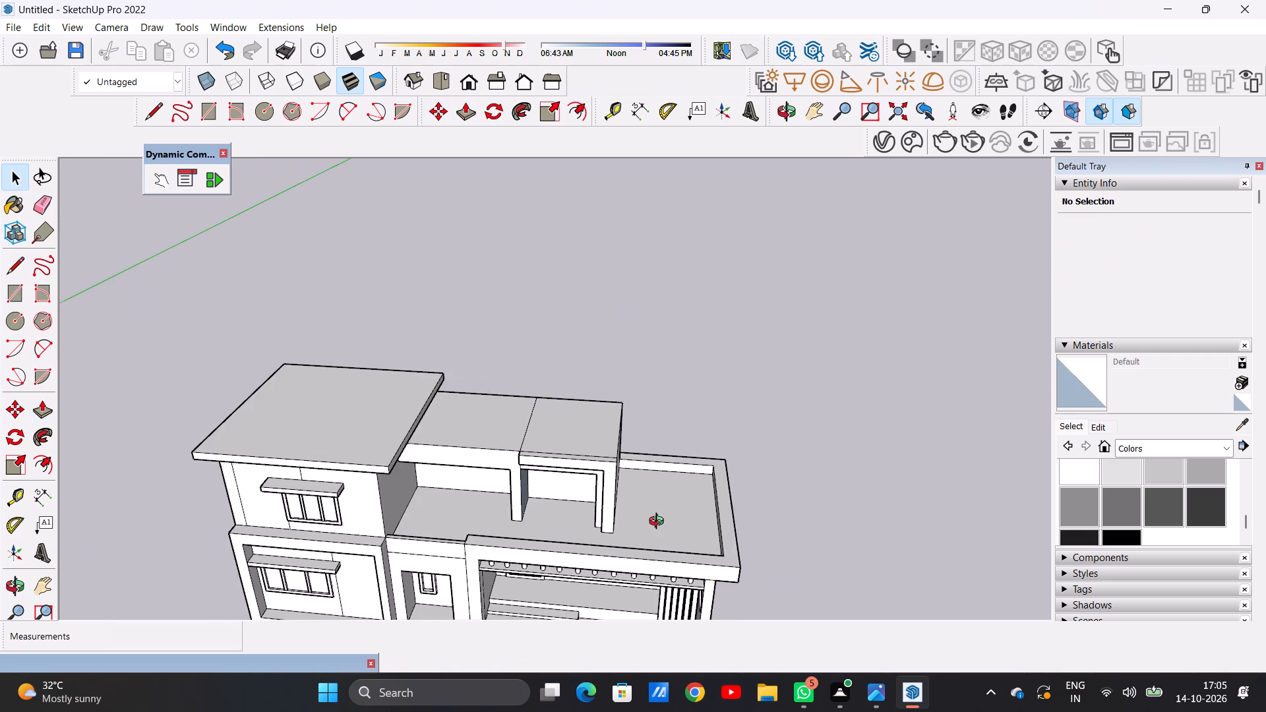
{"action": "middle_click_drag", "start_coordinate": [659, 523], "coordinate": [177, 504]}
{"action": "middle_click_drag", "start_coordinate": [181, 501], "coordinate": [684, 508]}
{"action": "scroll", "coordinate": [564, 504], "scroll_direction": "up", "scroll_amount": 12}
{"action": "middle_click_drag", "start_coordinate": [711, 432], "coordinate": [323, 498]}
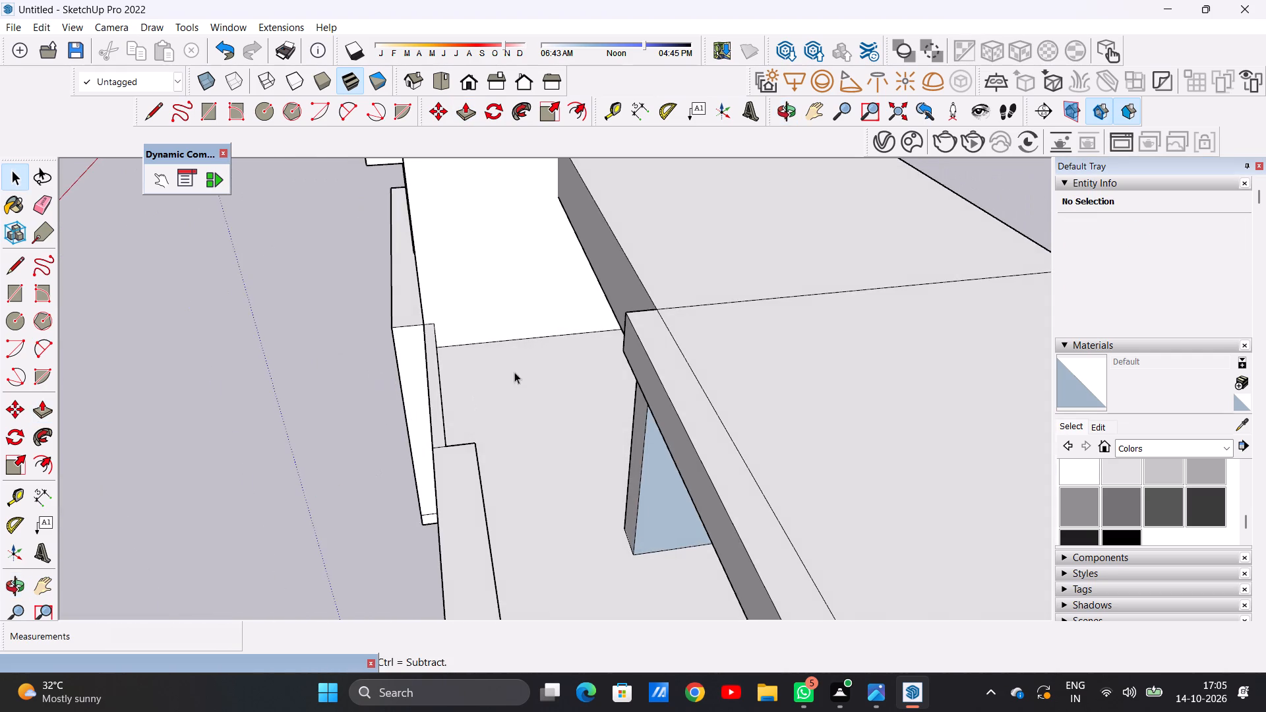
{"action": "middle_click_drag", "start_coordinate": [514, 372], "coordinate": [328, 444]}
{"action": "scroll", "coordinate": [375, 400], "scroll_direction": "up", "scroll_amount": 14}
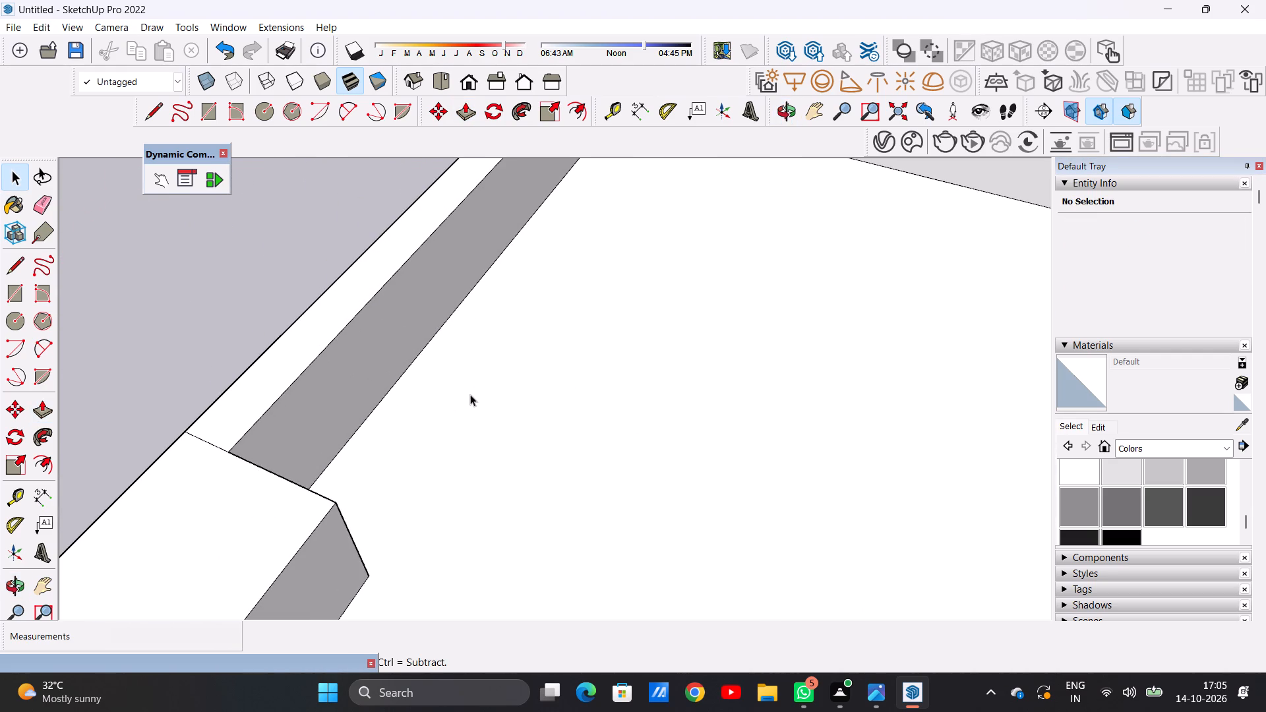
{"action": "middle_click_drag", "start_coordinate": [470, 394], "coordinate": [268, 417]}
{"action": "scroll", "coordinate": [268, 417], "scroll_direction": "down", "scroll_amount": 2}
{"action": "scroll", "coordinate": [362, 444], "scroll_direction": "down", "scroll_amount": 10}
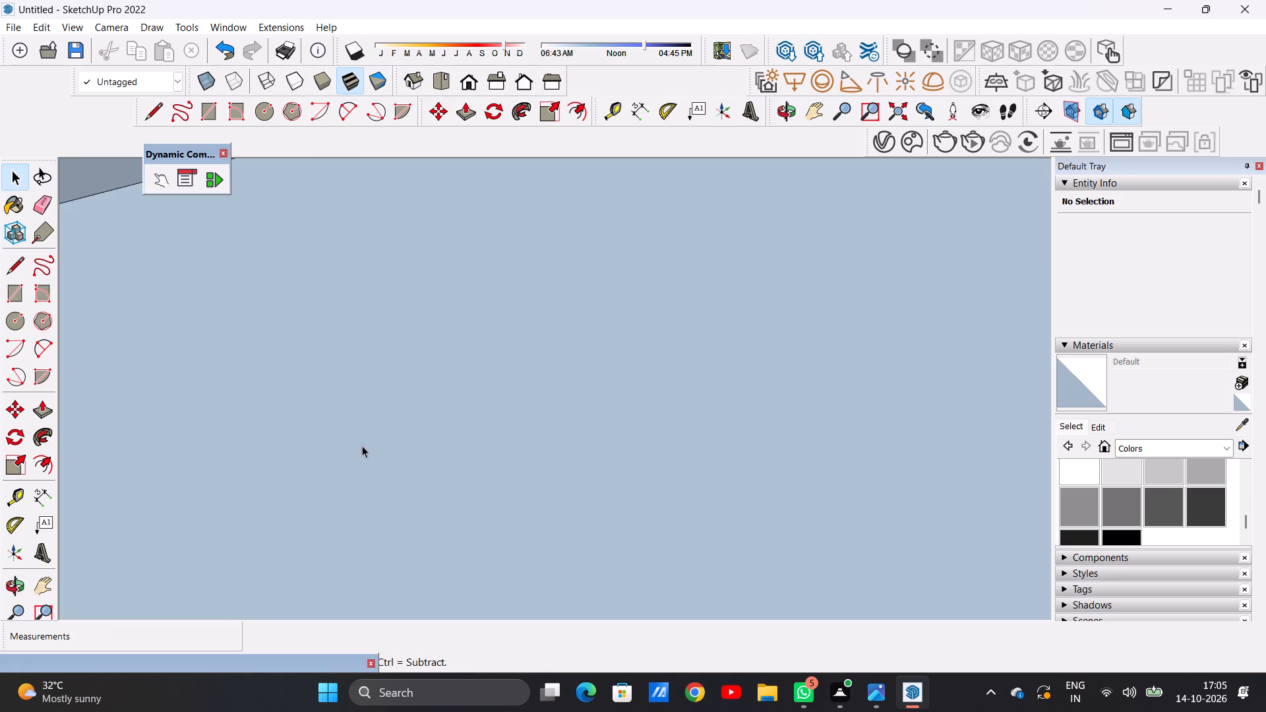
{"action": "left_click", "coordinate": [471, 80]}
{"action": "scroll", "coordinate": [438, 428], "scroll_direction": "down", "scroll_amount": 10}
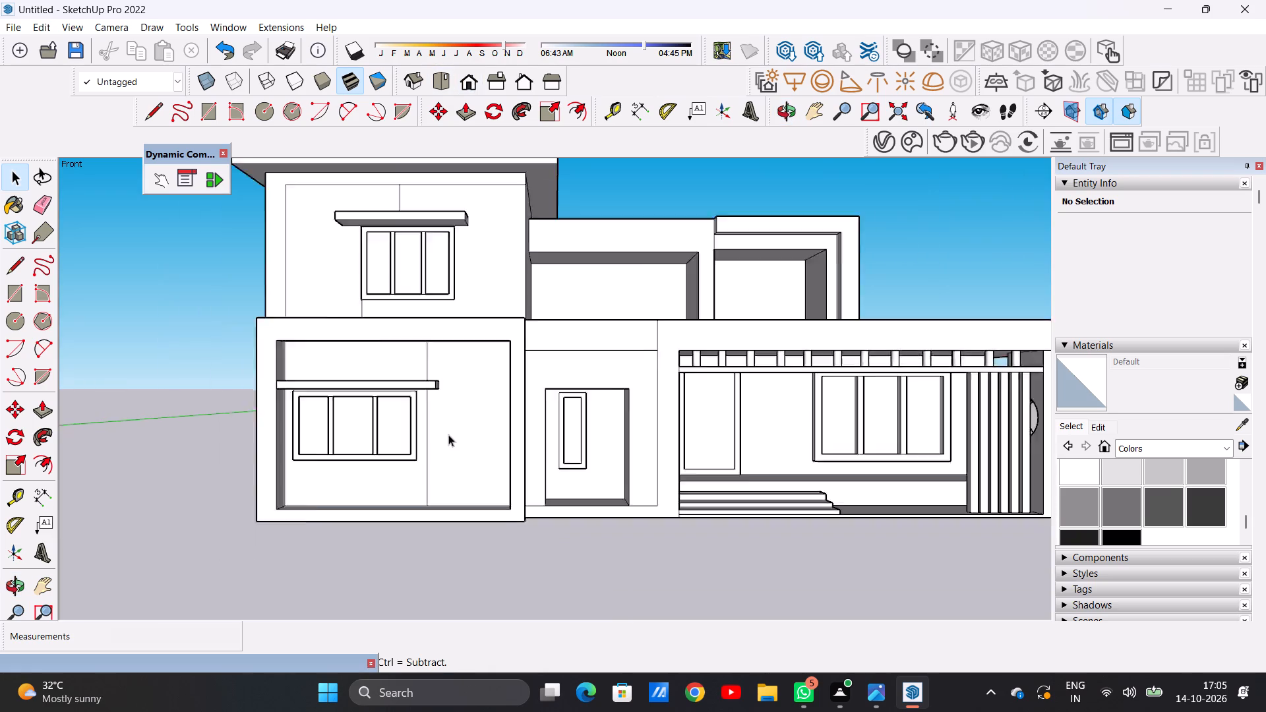
{"action": "scroll", "coordinate": [448, 434], "scroll_direction": "down", "scroll_amount": 14}
{"action": "scroll", "coordinate": [497, 417], "scroll_direction": "up", "scroll_amount": 15}
{"action": "middle_click_drag", "start_coordinate": [554, 390], "coordinate": [487, 545]}
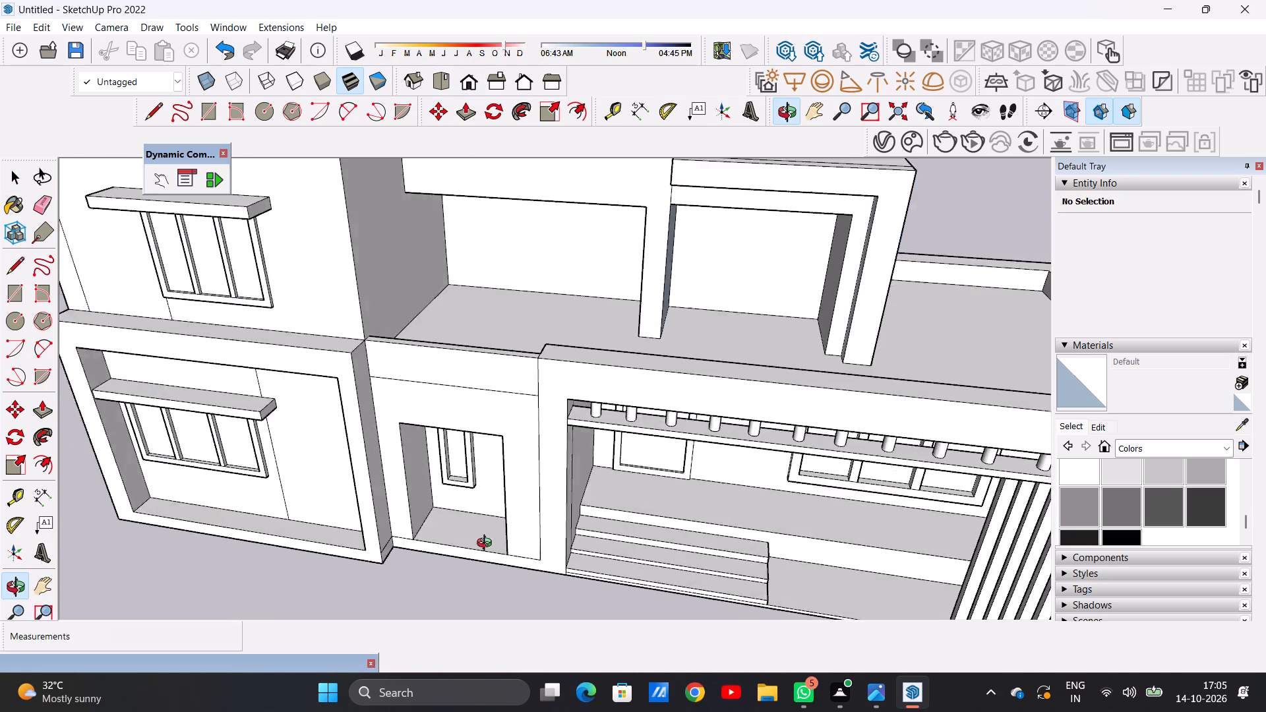
{"action": "middle_click_drag", "start_coordinate": [487, 545], "coordinate": [566, 589]}
{"action": "scroll", "coordinate": [531, 471], "scroll_direction": "down", "scroll_amount": 1}
{"action": "scroll", "coordinate": [531, 471], "scroll_direction": "up", "scroll_amount": 1}
{"action": "scroll", "coordinate": [531, 471], "scroll_direction": "down", "scroll_amount": 3}
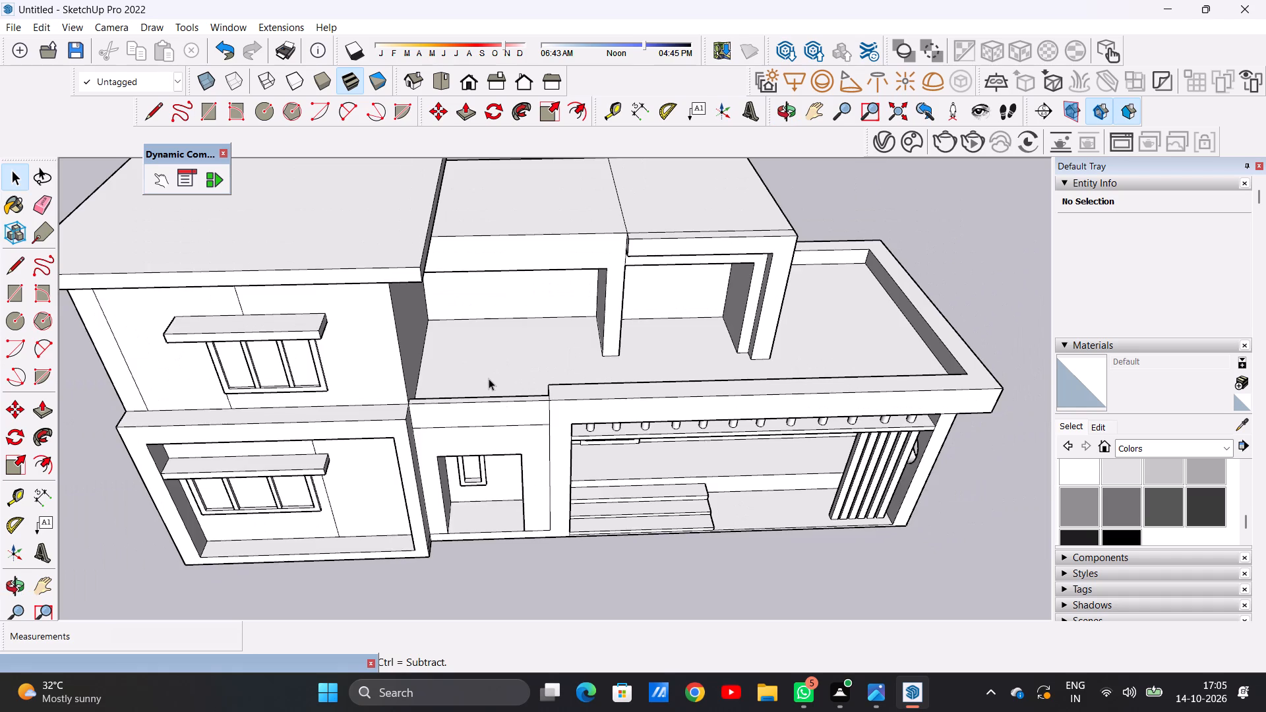
{"action": "scroll", "coordinate": [489, 378], "scroll_direction": "down", "scroll_amount": 10}
{"action": "scroll", "coordinate": [547, 419], "scroll_direction": "up", "scroll_amount": 6}
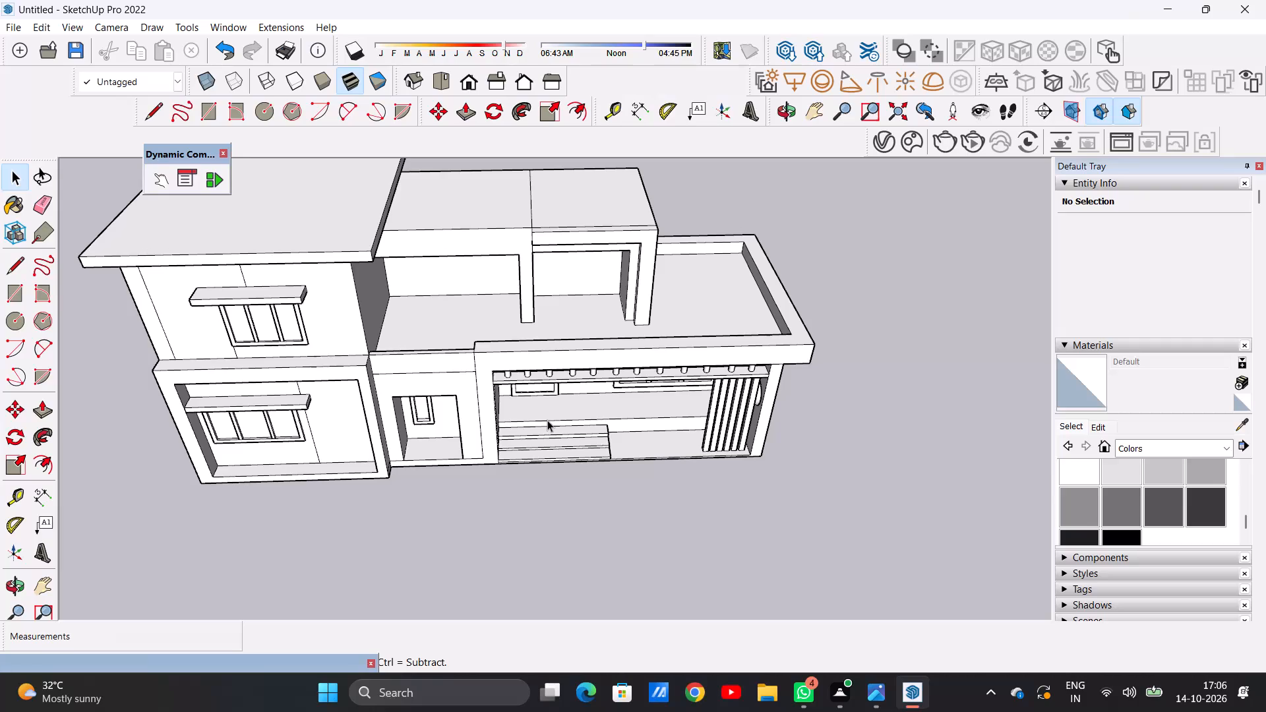
{"action": "scroll", "coordinate": [547, 420], "scroll_direction": "up", "scroll_amount": 1}
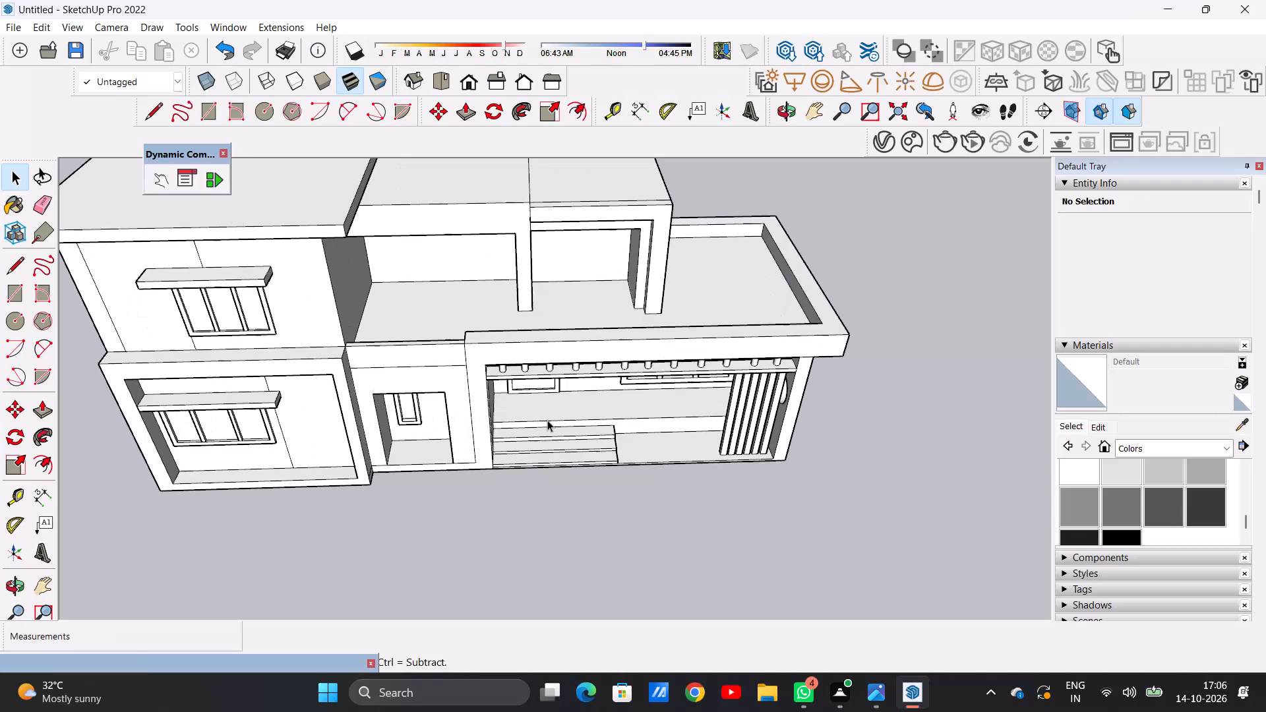
{"action": "scroll", "coordinate": [516, 372], "scroll_direction": "down", "scroll_amount": 8}
{"action": "scroll", "coordinate": [516, 372], "scroll_direction": "up", "scroll_amount": 1}
{"action": "middle_click_drag", "start_coordinate": [520, 245], "coordinate": [528, 231]}
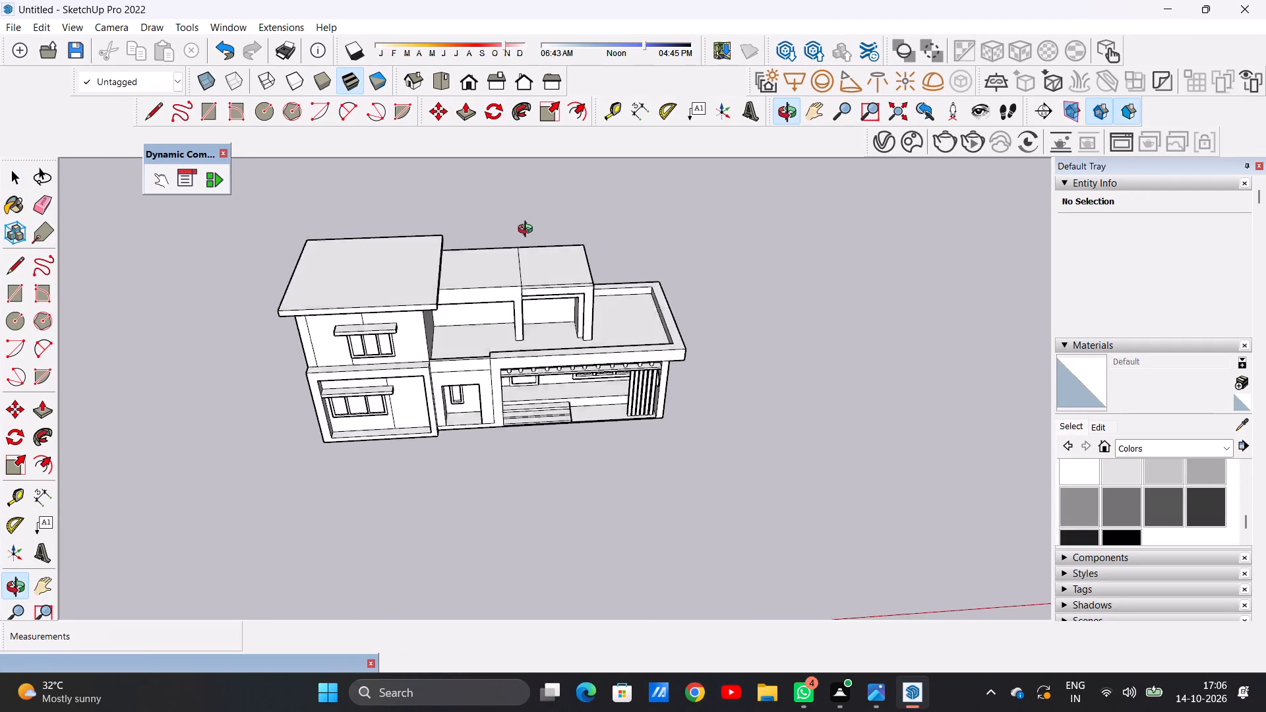
Examine the roof parapet and the overall massing of the villa from the front and from above.
{"action": "middle_click_drag", "start_coordinate": [528, 231], "coordinate": [527, 220]}
{"action": "scroll", "coordinate": [525, 291], "scroll_direction": "up", "scroll_amount": 6}
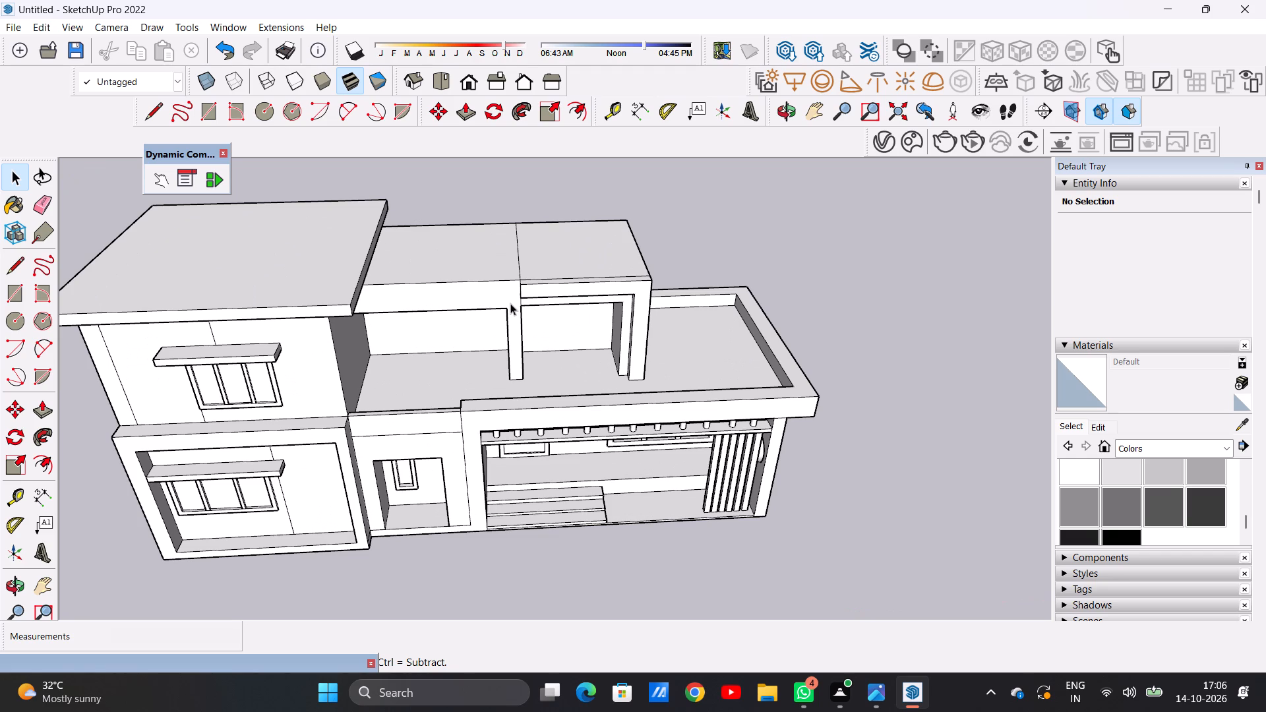
{"action": "middle_click_drag", "start_coordinate": [518, 351], "coordinate": [528, 222]}
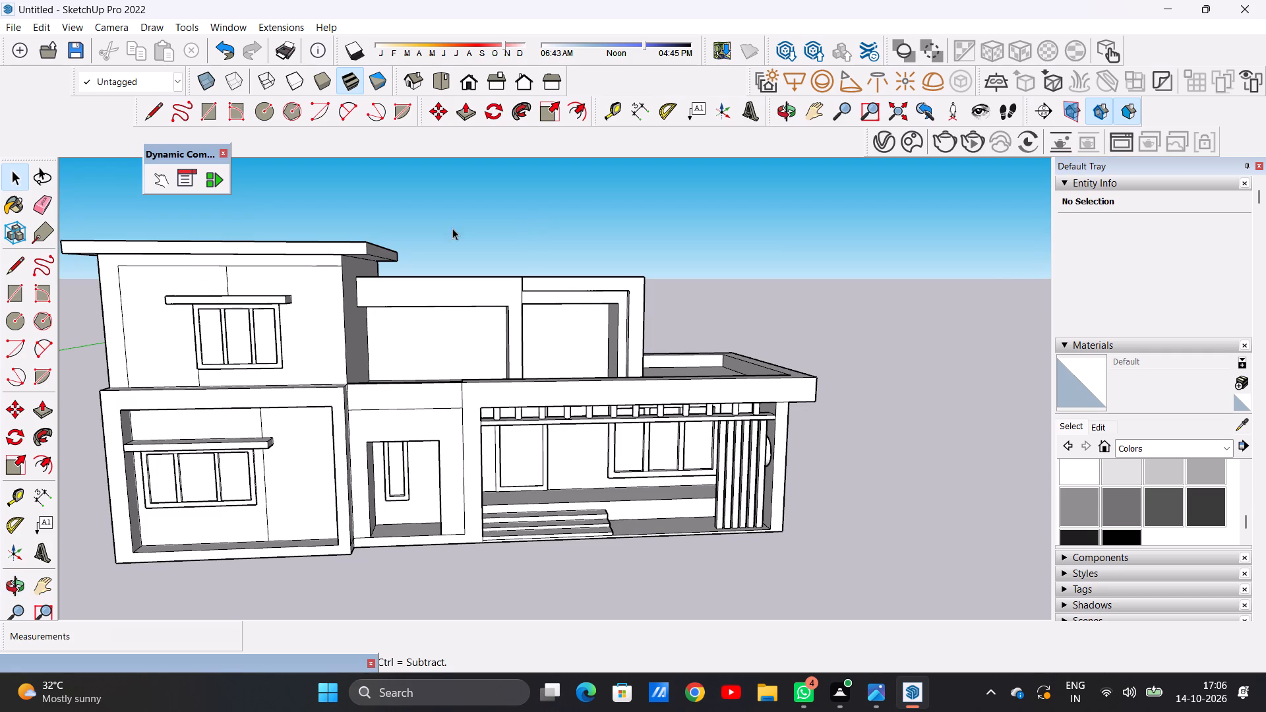
{"action": "scroll", "coordinate": [434, 312], "scroll_direction": "down", "scroll_amount": 9}
{"action": "middle_click_drag", "start_coordinate": [457, 334], "coordinate": [417, 451]}
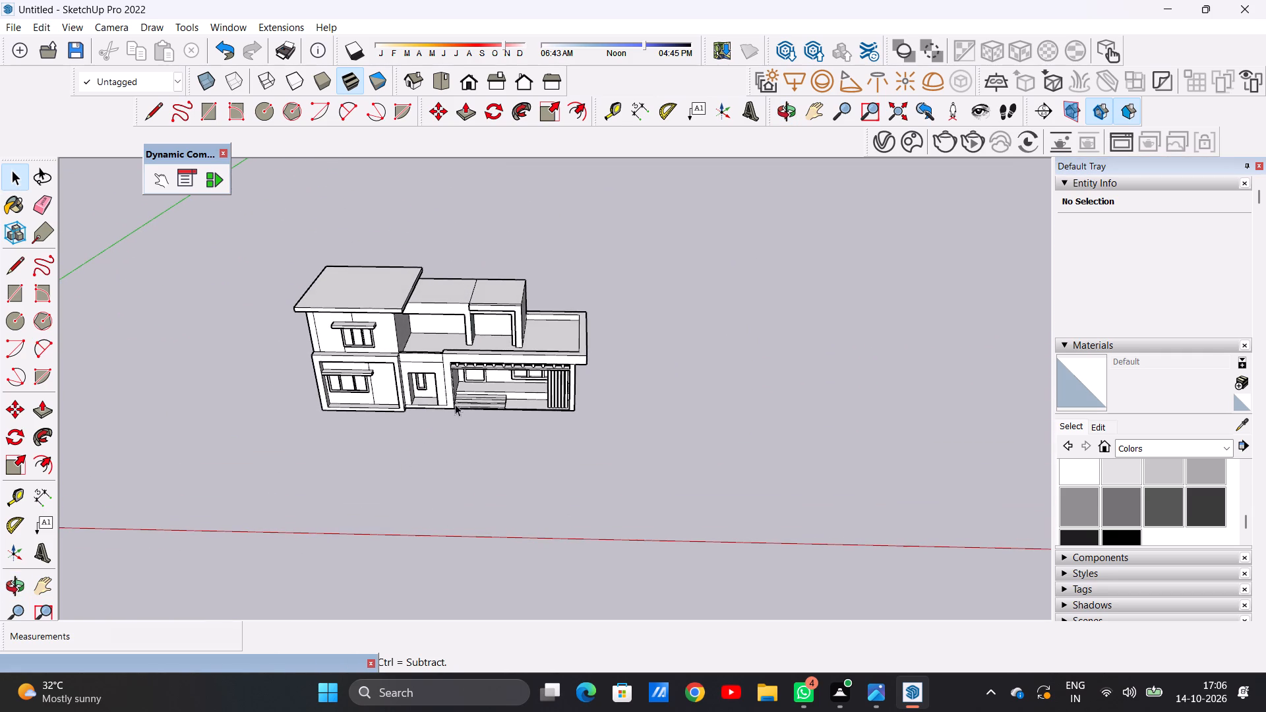
{"action": "scroll", "coordinate": [462, 396], "scroll_direction": "down", "scroll_amount": 2}
{"action": "middle_click_drag", "start_coordinate": [475, 367], "coordinate": [477, 508]}
{"action": "middle_click_drag", "start_coordinate": [430, 275], "coordinate": [457, 469]}
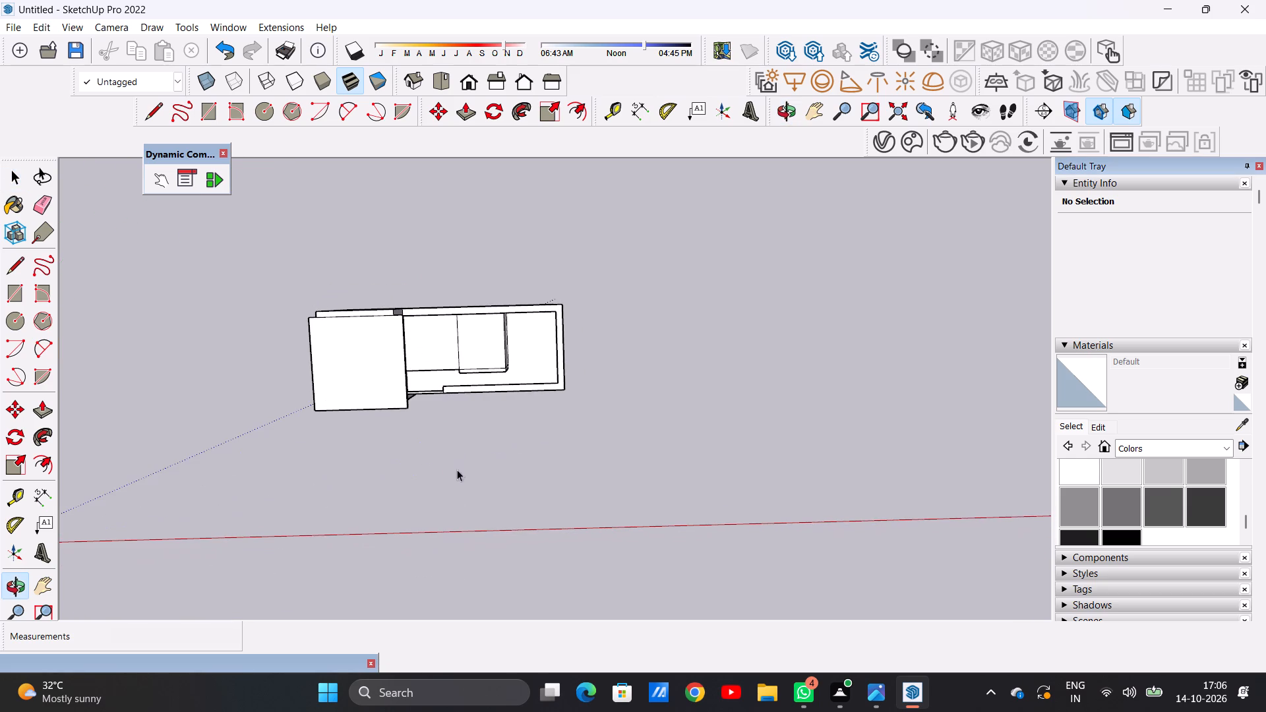
Draw a ground rectangle about 68' long under the villa, extending past it at the front, back and open side.
{"action": "left_click", "coordinate": [435, 81]}
{"action": "scroll", "coordinate": [549, 385], "scroll_direction": "up", "scroll_amount": 3}
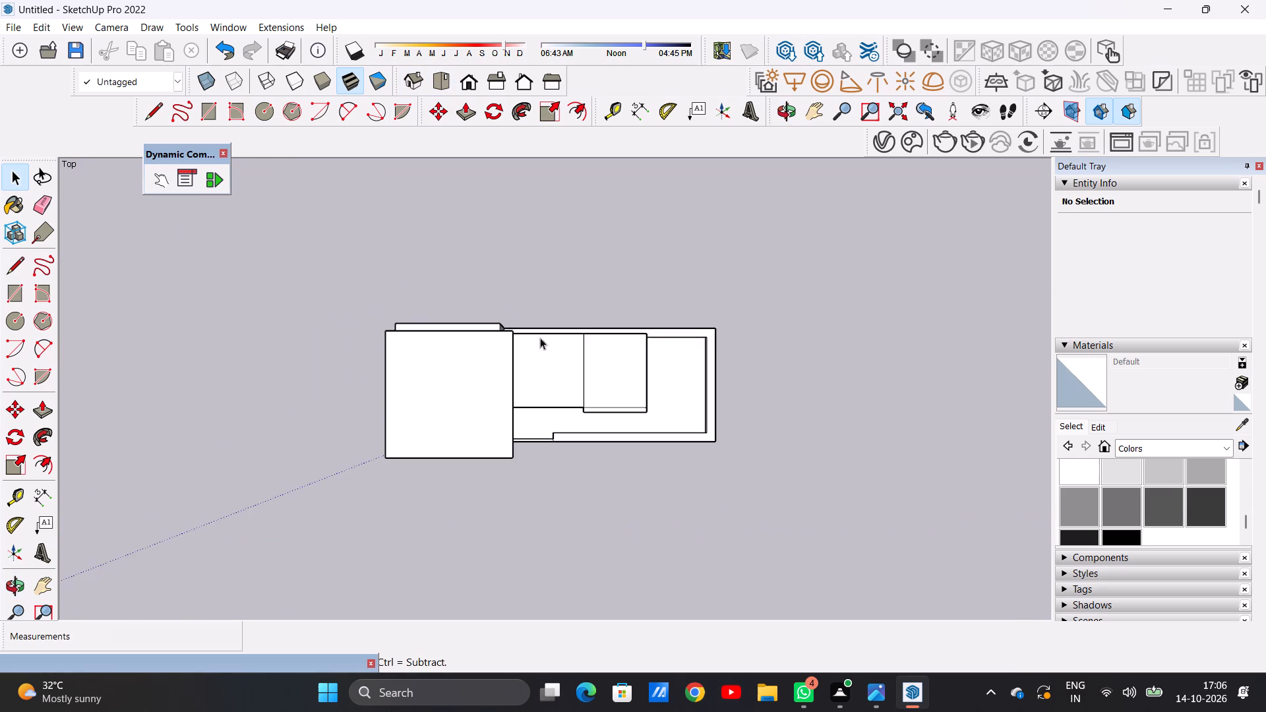
{"action": "middle_click_drag", "start_coordinate": [532, 260], "coordinate": [545, 349]}
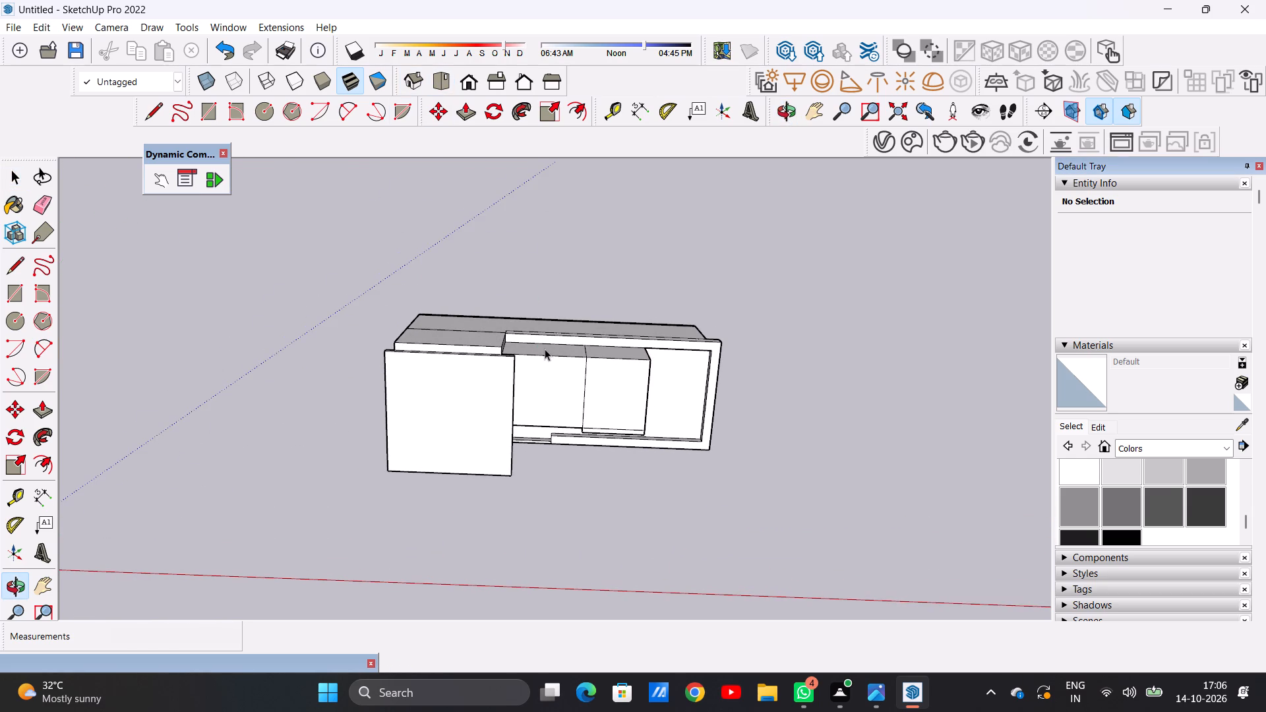
{"action": "left_click", "coordinate": [209, 113]}
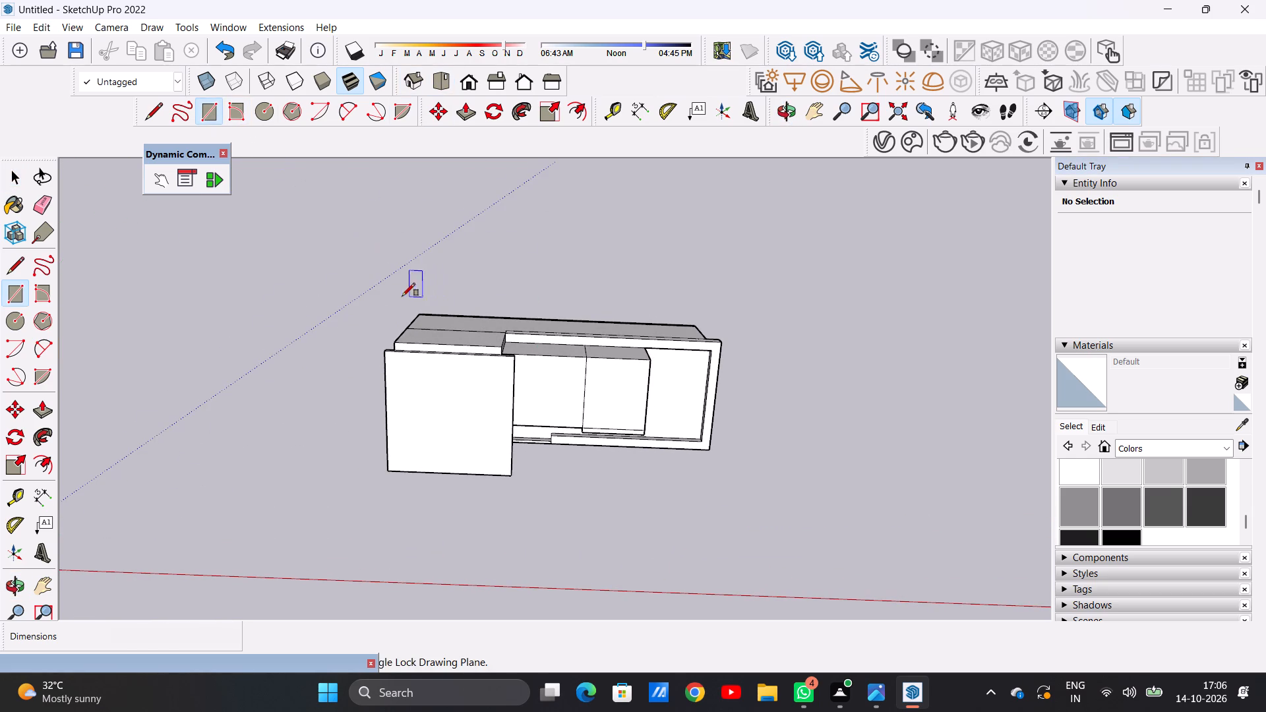
{"action": "left_click", "coordinate": [386, 295]}
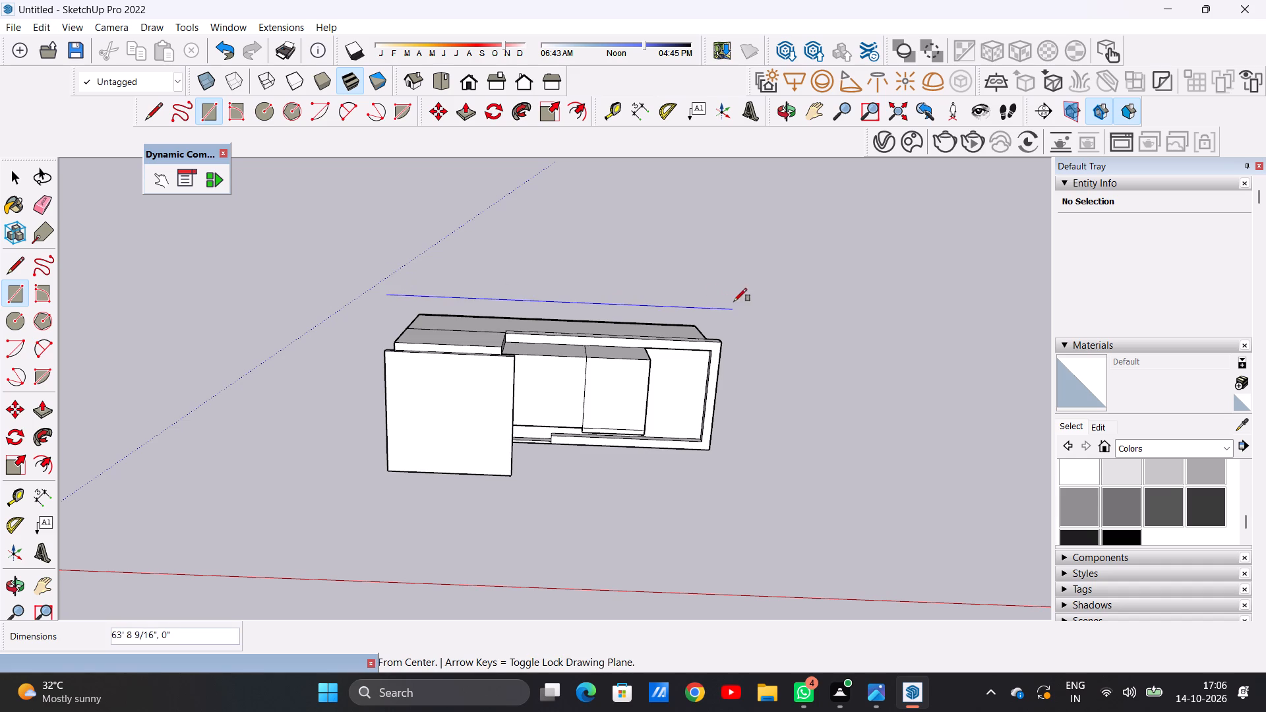
{"action": "left_click", "coordinate": [732, 514]}
{"action": "key", "text": "space"}
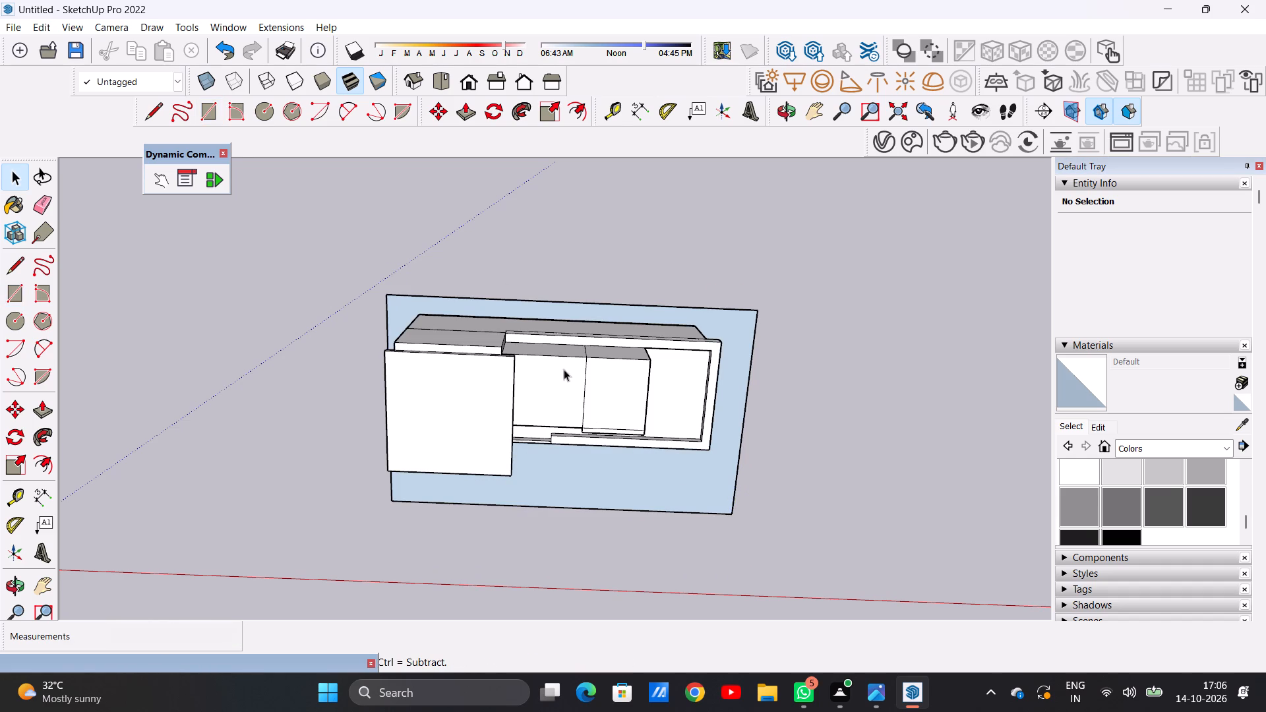
Examine how the ground rectangle sits around the villa from the side, back and front.
{"action": "scroll", "coordinate": [557, 359], "scroll_direction": "down", "scroll_amount": 2}
{"action": "middle_click_drag", "start_coordinate": [553, 469], "coordinate": [566, 235]}
{"action": "middle_click_drag", "start_coordinate": [560, 445], "coordinate": [590, 239]}
{"action": "scroll", "coordinate": [538, 312], "scroll_direction": "down", "scroll_amount": 6}
{"action": "middle_click_drag", "start_coordinate": [617, 391], "coordinate": [392, 451]}
{"action": "middle_click_drag", "start_coordinate": [694, 421], "coordinate": [263, 423]}
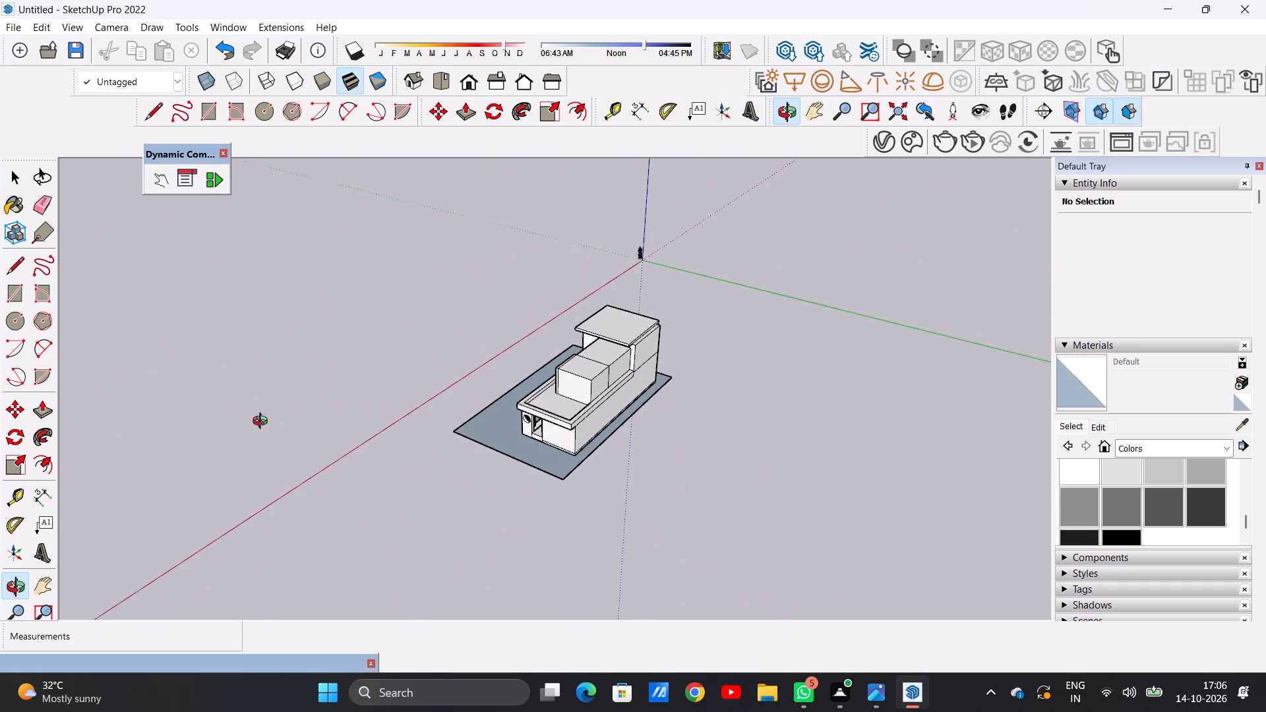
{"action": "middle_click_drag", "start_coordinate": [263, 423], "coordinate": [673, 436]}
{"action": "middle_click_drag", "start_coordinate": [512, 411], "coordinate": [725, 424]}
{"action": "scroll", "coordinate": [570, 417], "scroll_direction": "up", "scroll_amount": 7}
{"action": "middle_click_drag", "start_coordinate": [570, 417], "coordinate": [577, 443]}
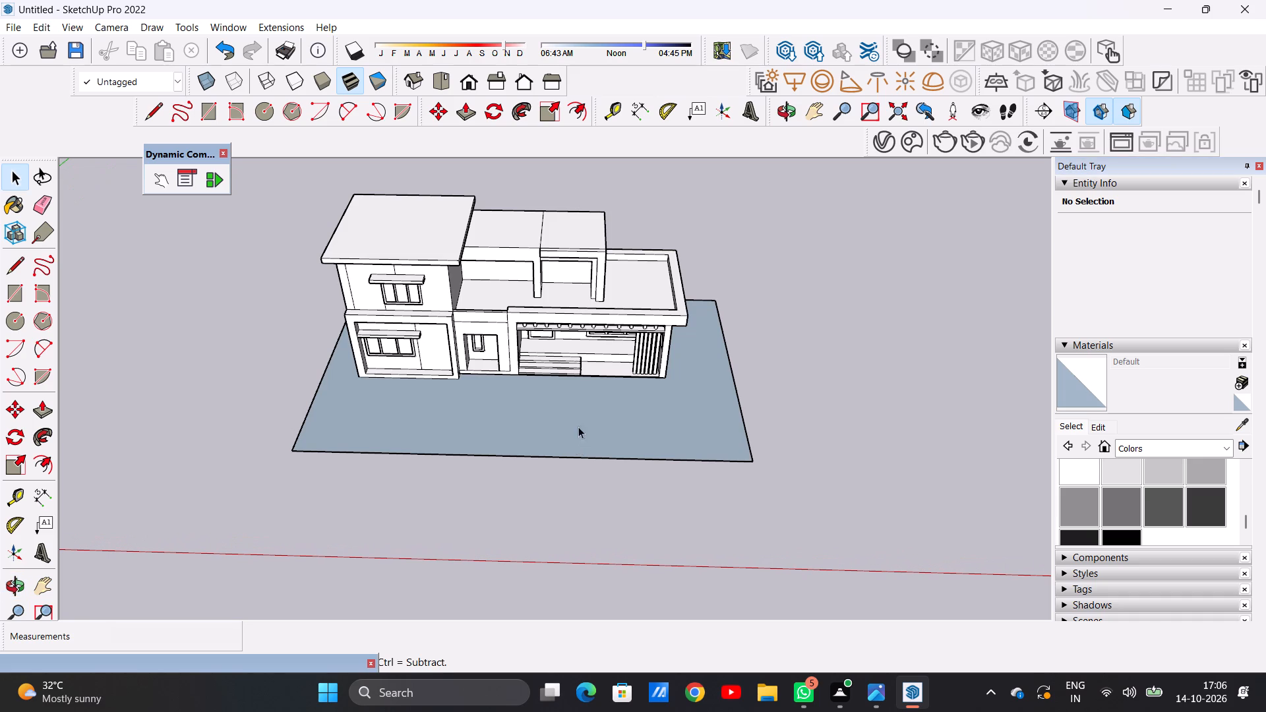
Draw a rectangle about 68' by 7' 8" along the ground plane's rear edge, behind the villa.
{"action": "scroll", "coordinate": [579, 412], "scroll_direction": "down", "scroll_amount": 5}
{"action": "middle_click_drag", "start_coordinate": [603, 378], "coordinate": [563, 545]}
{"action": "middle_click_drag", "start_coordinate": [631, 412], "coordinate": [477, 430]}
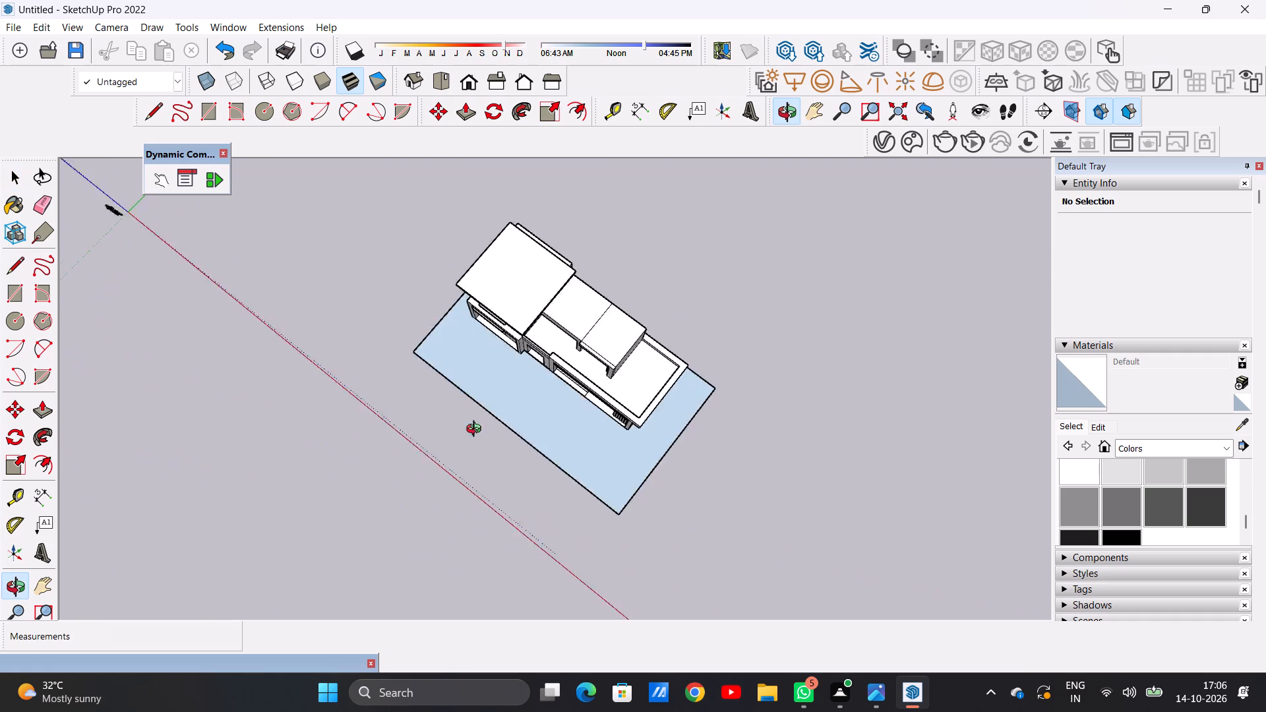
{"action": "middle_click_drag", "start_coordinate": [477, 430], "coordinate": [255, 360]}
{"action": "middle_click_drag", "start_coordinate": [615, 434], "coordinate": [373, 323]}
{"action": "scroll", "coordinate": [740, 361], "scroll_direction": "down", "scroll_amount": 6}
{"action": "scroll", "coordinate": [692, 525], "scroll_direction": "up", "scroll_amount": 6}
{"action": "middle_click_drag", "start_coordinate": [604, 429], "coordinate": [607, 489]}
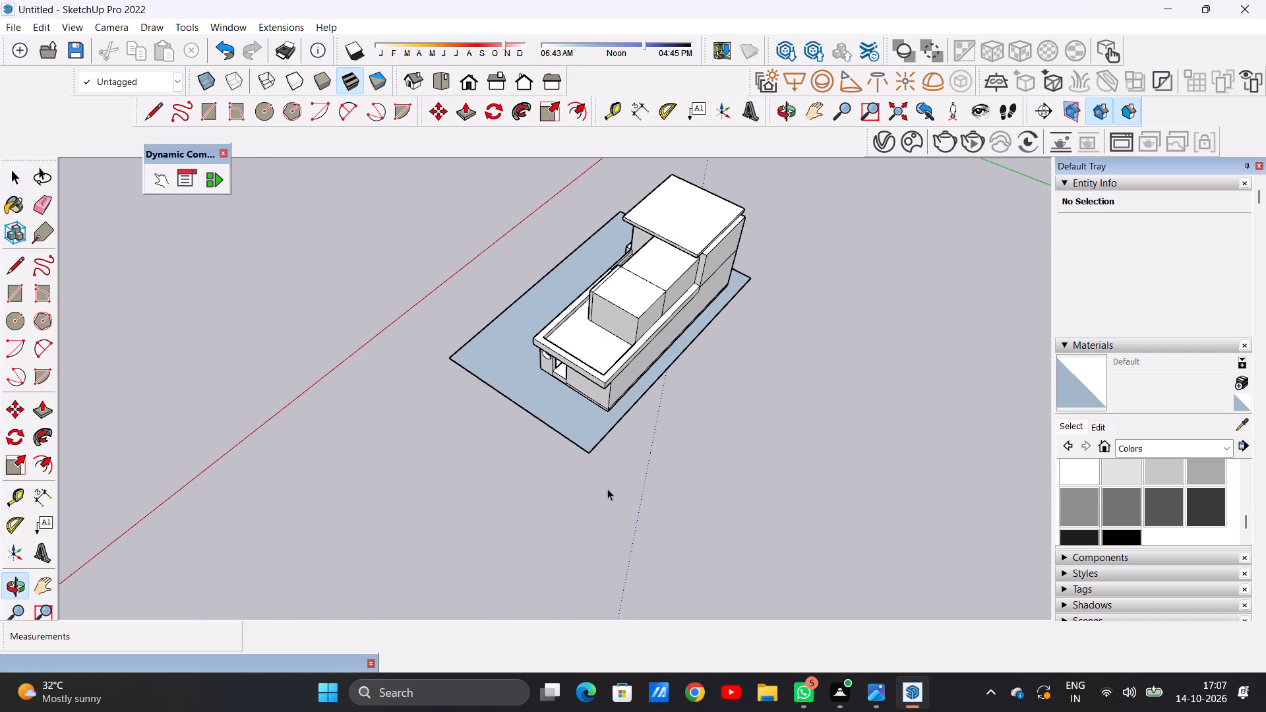
{"action": "key", "text": "r"}
{"action": "scroll", "coordinate": [611, 475], "scroll_direction": "up", "scroll_amount": 6}
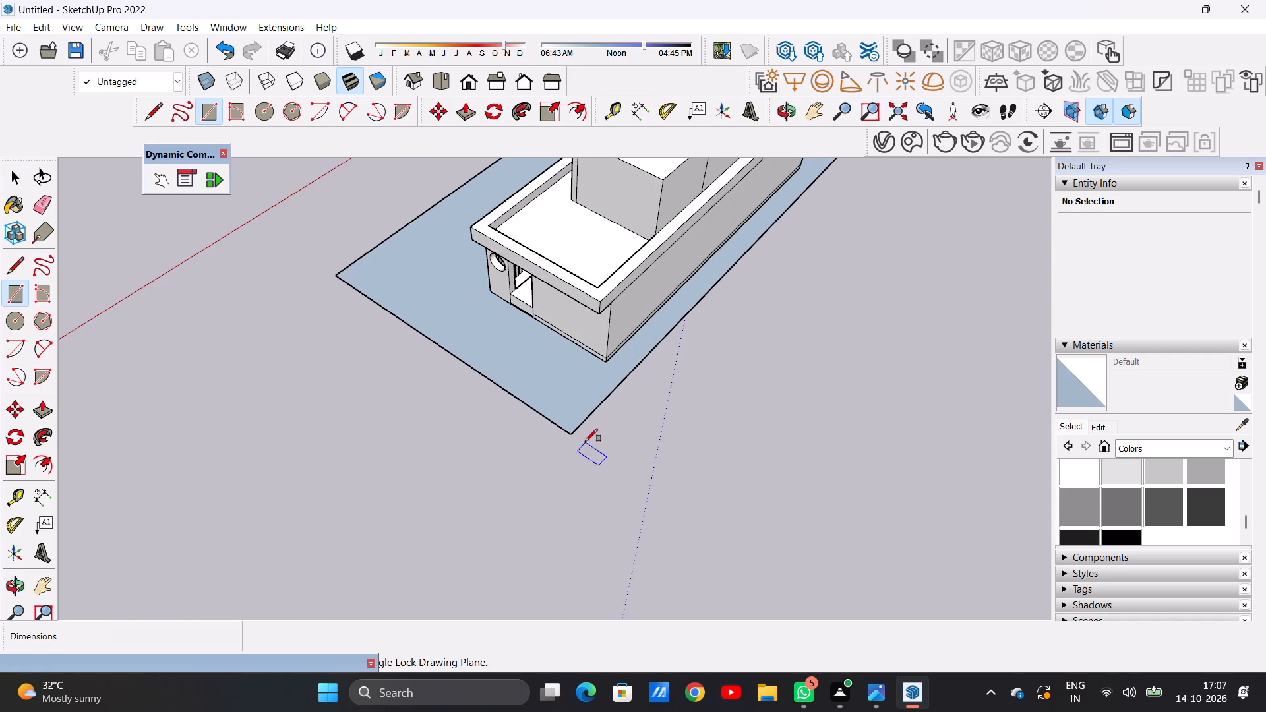
{"action": "left_click", "coordinate": [570, 433]}
{"action": "scroll", "coordinate": [638, 382], "scroll_direction": "down", "scroll_amount": 8}
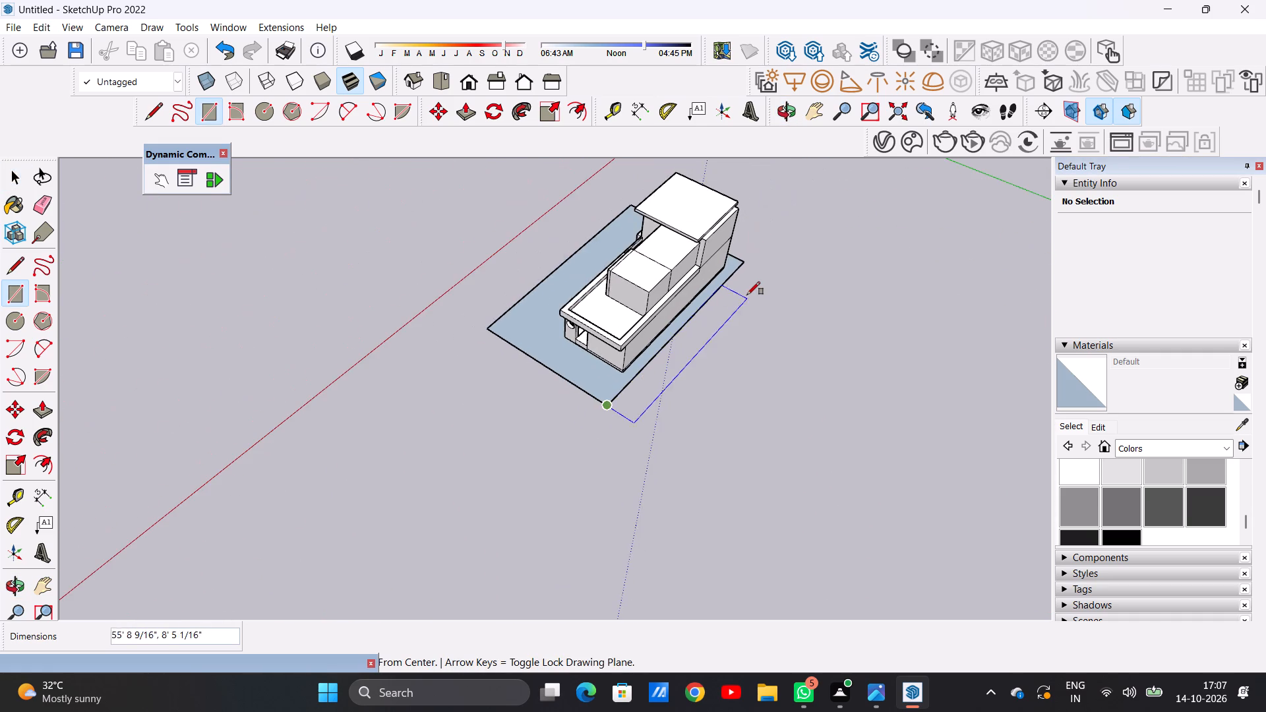
{"action": "scroll", "coordinate": [751, 268], "scroll_direction": "up", "scroll_amount": 5}
{"action": "left_click", "coordinate": [744, 260]}
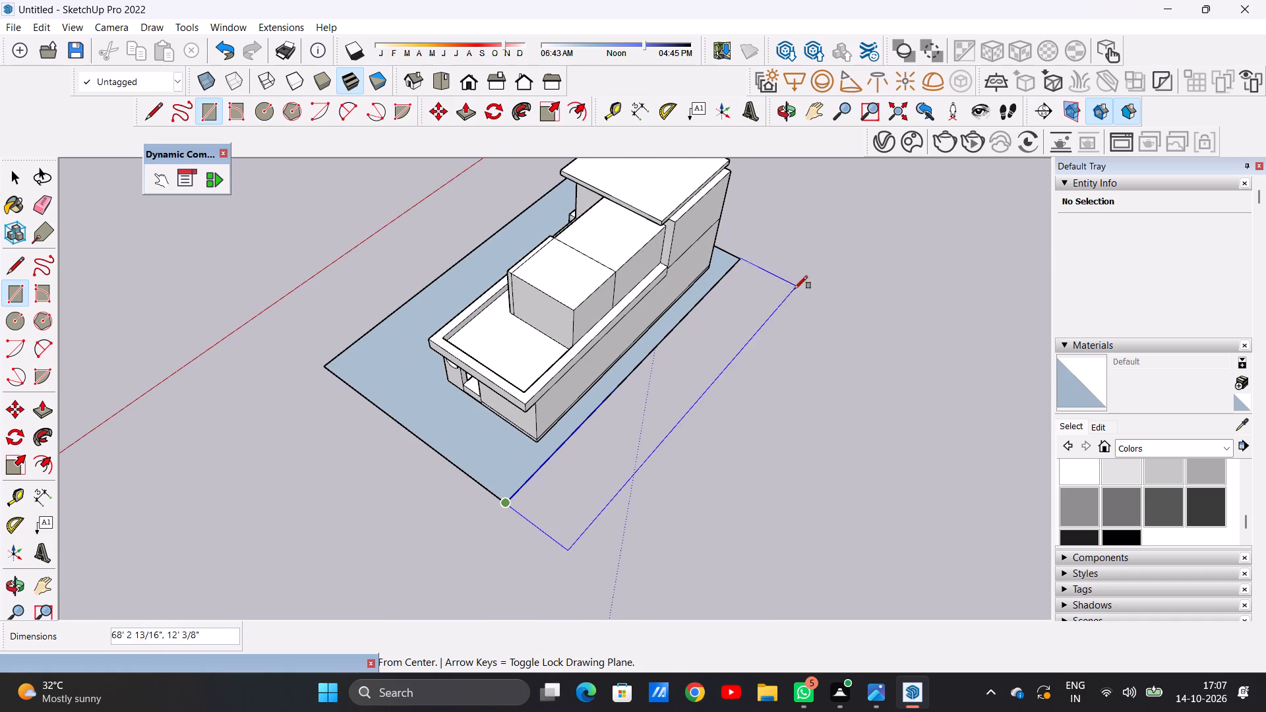
{"action": "left_click", "coordinate": [738, 260]}
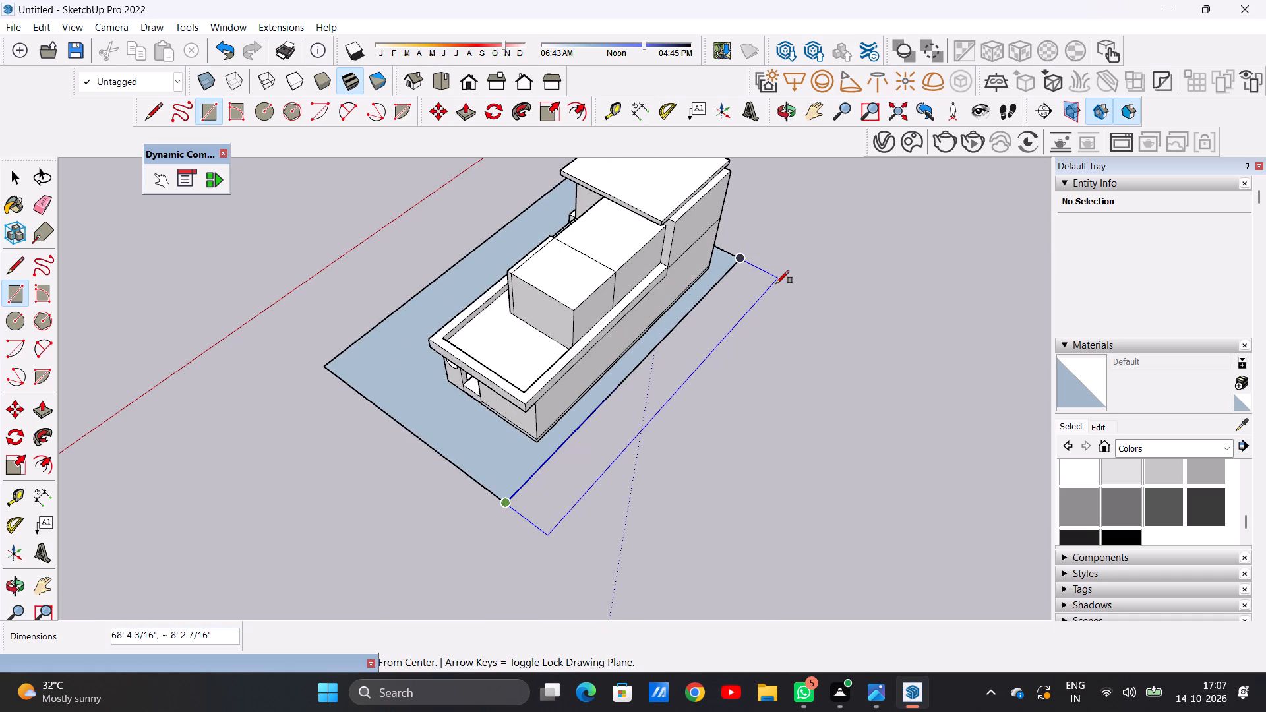
{"action": "left_click", "coordinate": [773, 282]}
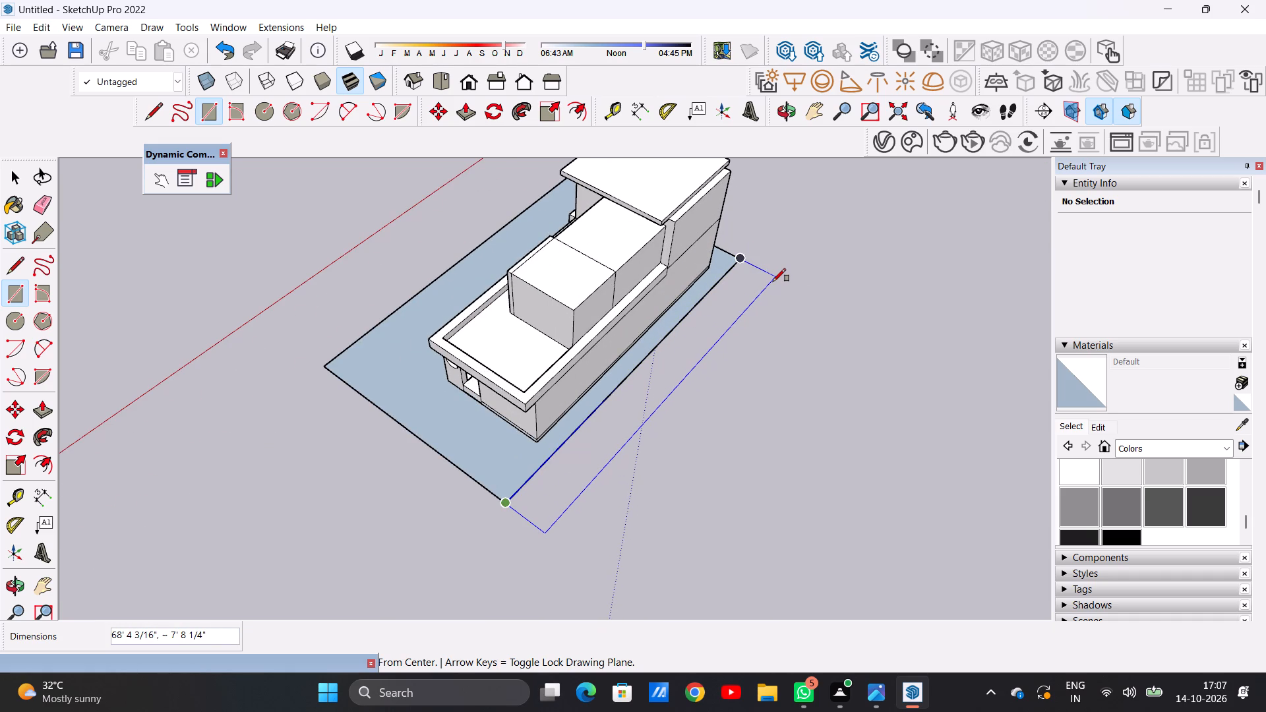
{"action": "key", "text": "space"}
Erase the dividing line between the rear strip and the main ground rectangle to merge them into one face.
{"action": "scroll", "coordinate": [582, 436], "scroll_direction": "up", "scroll_amount": 5}
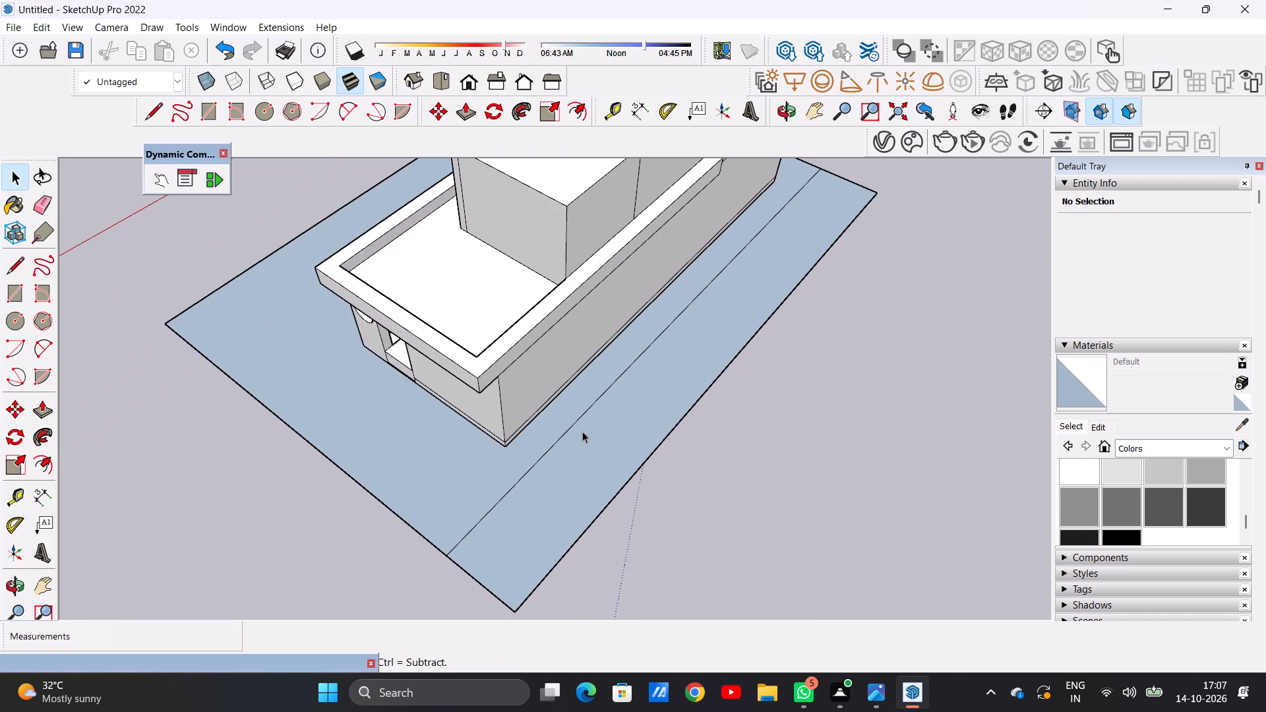
{"action": "key", "text": "e"}
{"action": "left_click_drag", "start_coordinate": [562, 425], "coordinate": [576, 432]}
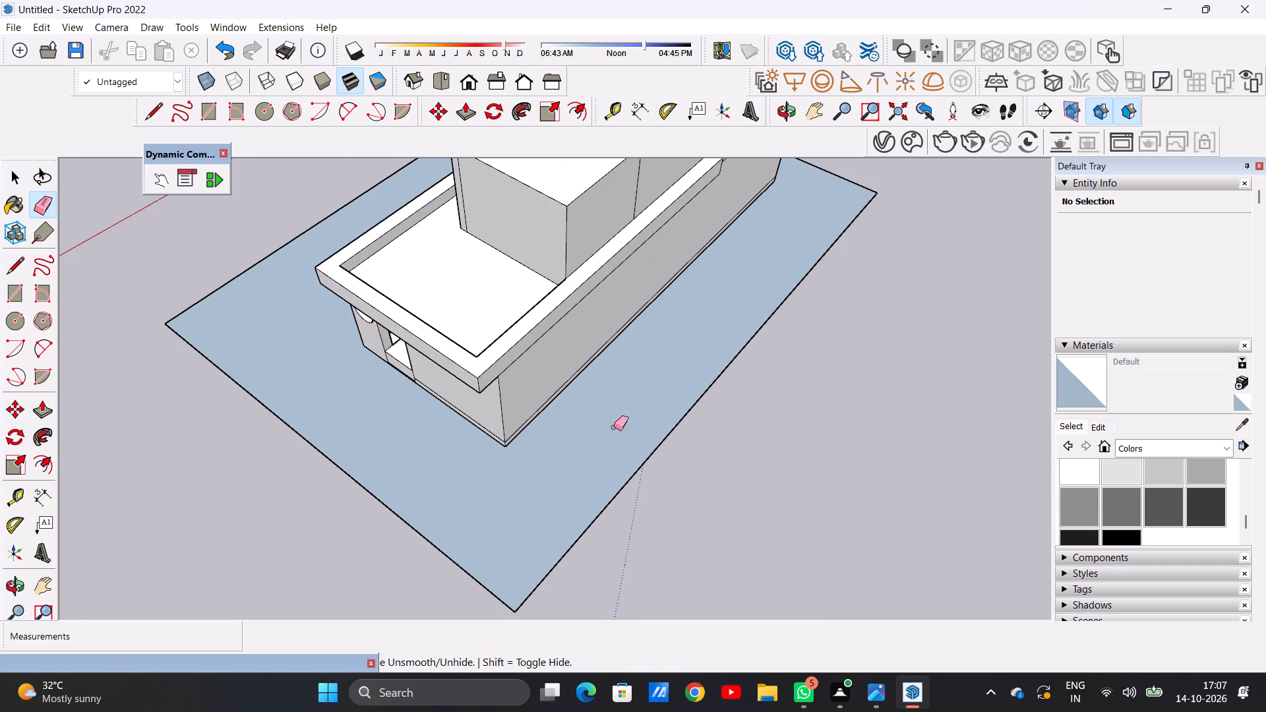
{"action": "scroll", "coordinate": [636, 425], "scroll_direction": "down", "scroll_amount": 13}
{"action": "middle_click_drag", "start_coordinate": [551, 457], "coordinate": [674, 426]}
{"action": "key", "text": "space"}
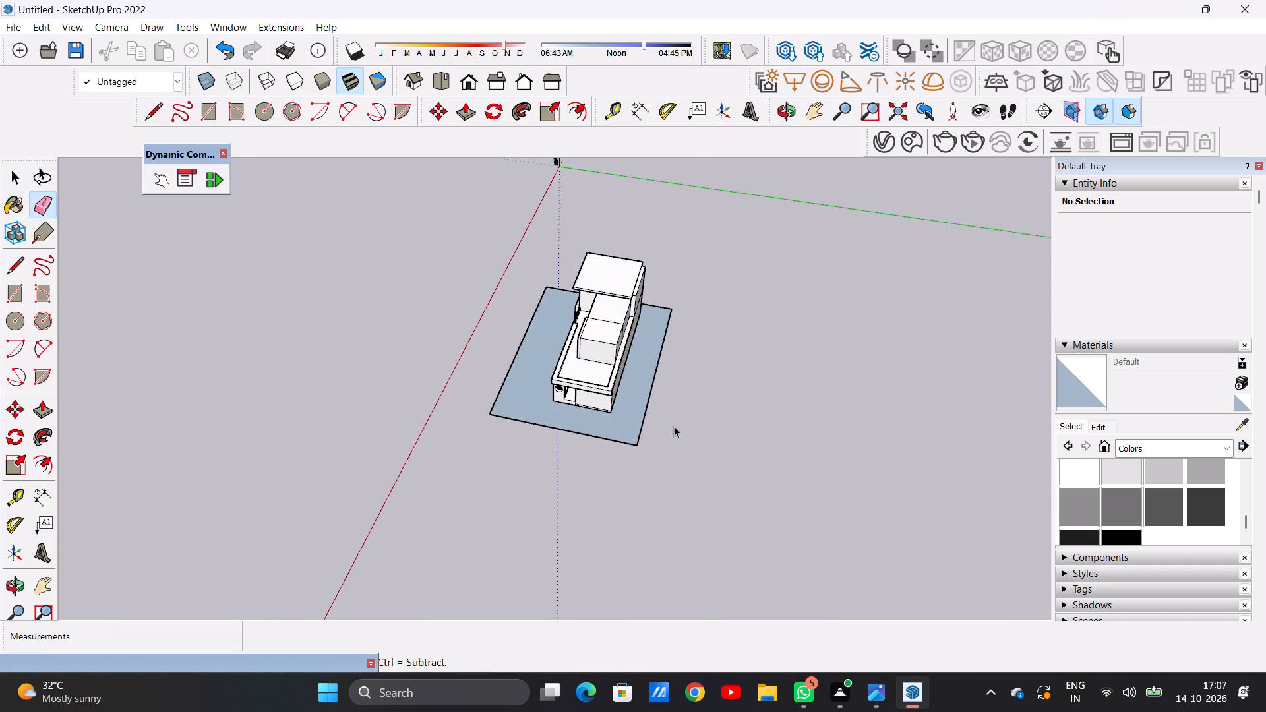
Examine the enlarged ground plane, the porch front and the upper-floor balcony frames from above and at eye level.
{"action": "middle_click_drag", "start_coordinate": [520, 389], "coordinate": [731, 389]}
{"action": "middle_click_drag", "start_coordinate": [540, 393], "coordinate": [779, 350]}
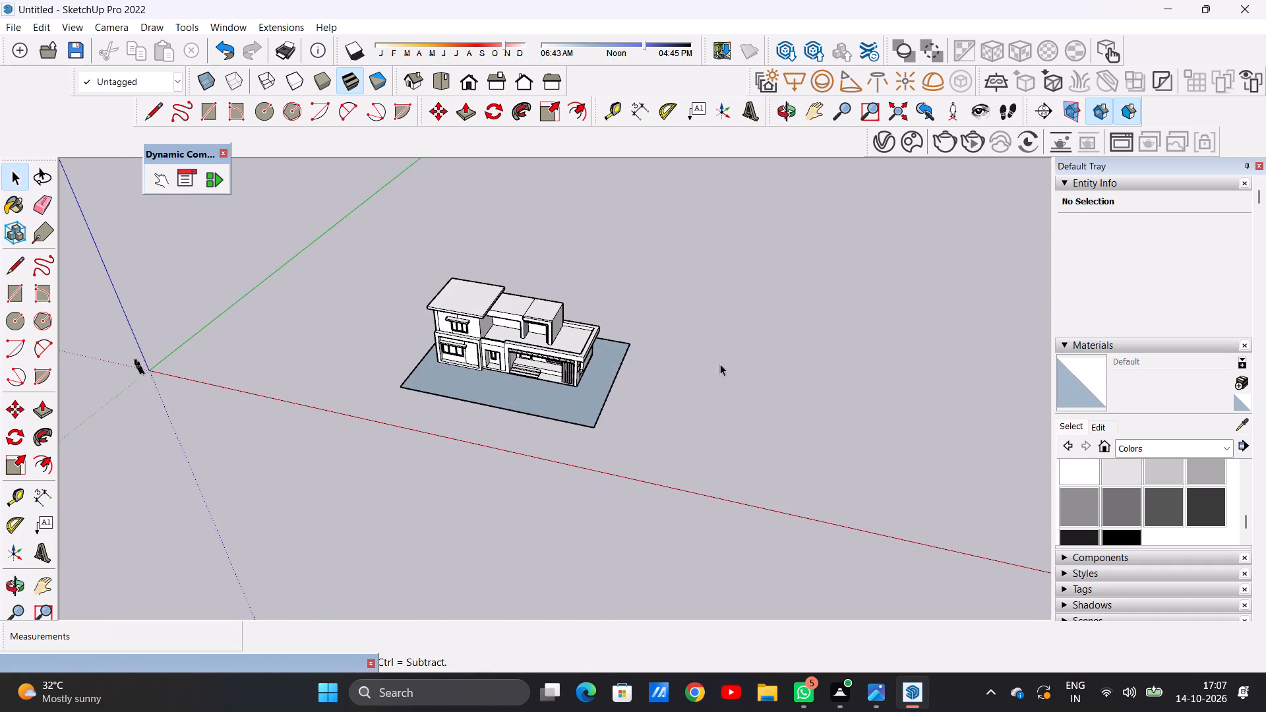
{"action": "middle_click_drag", "start_coordinate": [579, 358], "coordinate": [680, 450]}
{"action": "scroll", "coordinate": [550, 411], "scroll_direction": "up", "scroll_amount": 7}
{"action": "middle_click_drag", "start_coordinate": [578, 409], "coordinate": [588, 423]}
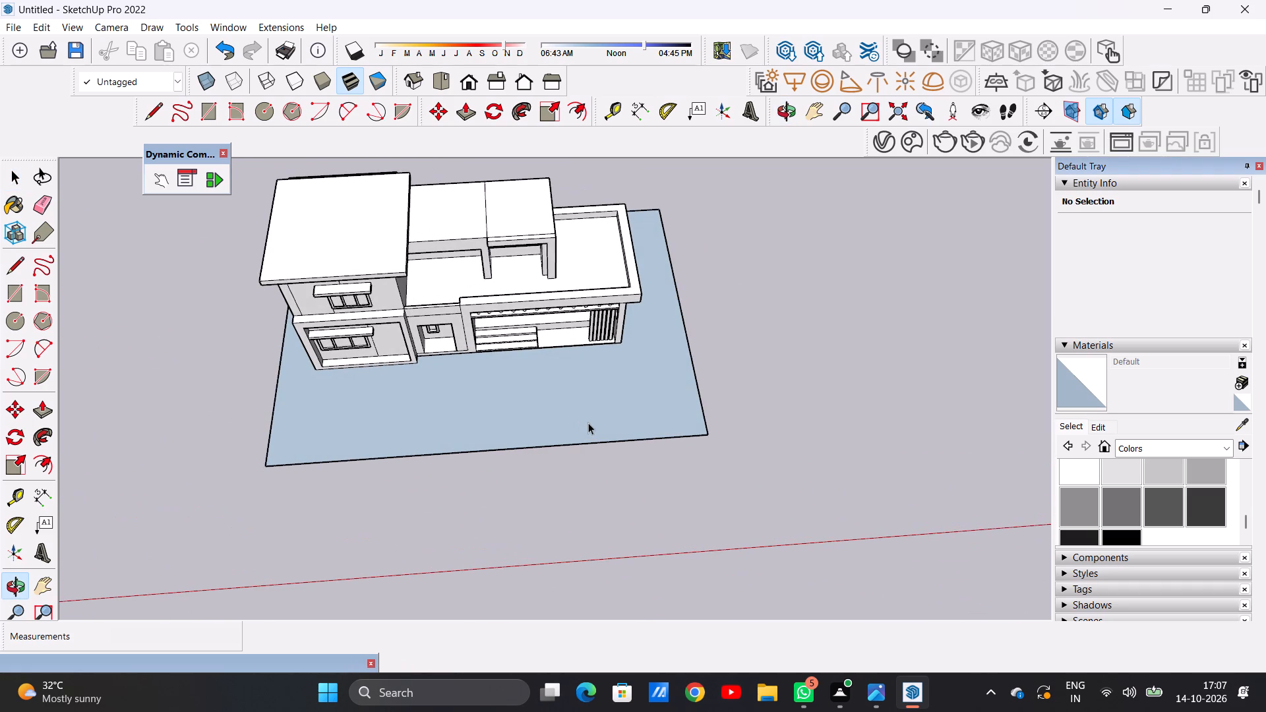
{"action": "scroll", "coordinate": [626, 401], "scroll_direction": "down", "scroll_amount": 3}
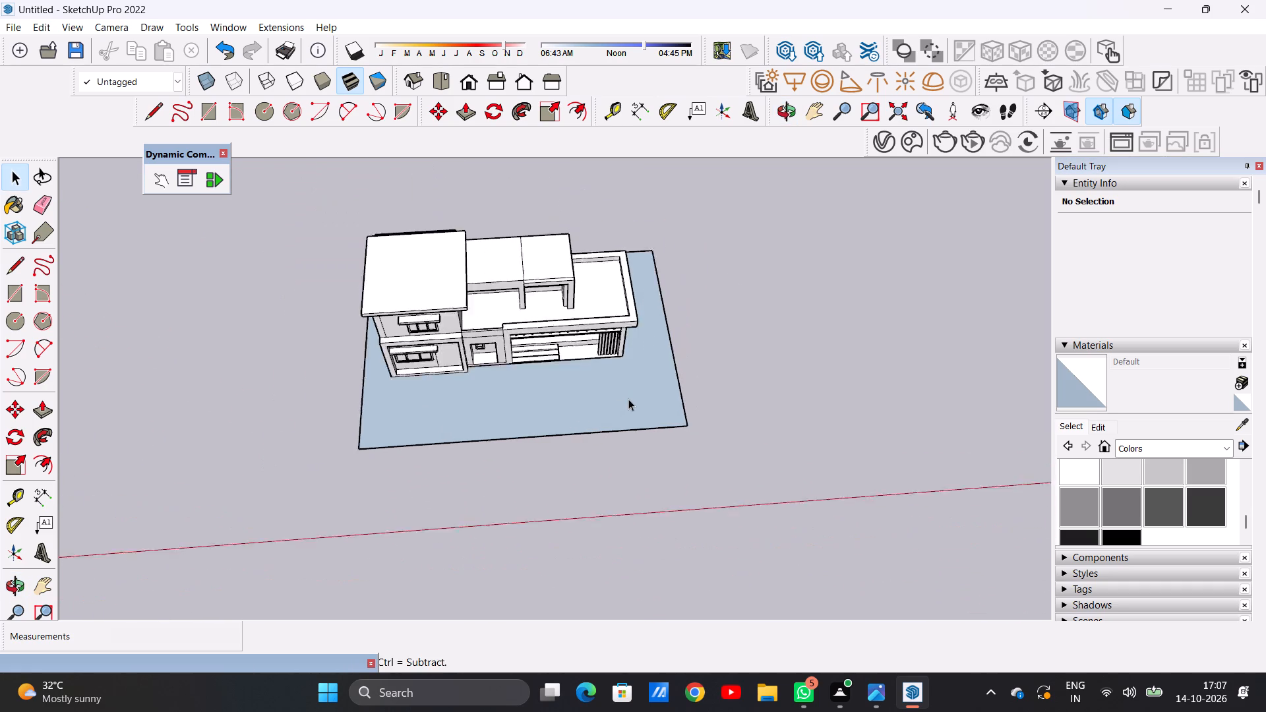
{"action": "scroll", "coordinate": [628, 399], "scroll_direction": "down", "scroll_amount": 2}
{"action": "middle_click_drag", "start_coordinate": [632, 407], "coordinate": [601, 278]}
{"action": "scroll", "coordinate": [616, 382], "scroll_direction": "up", "scroll_amount": 13}
{"action": "middle_click", "coordinate": [617, 382]}
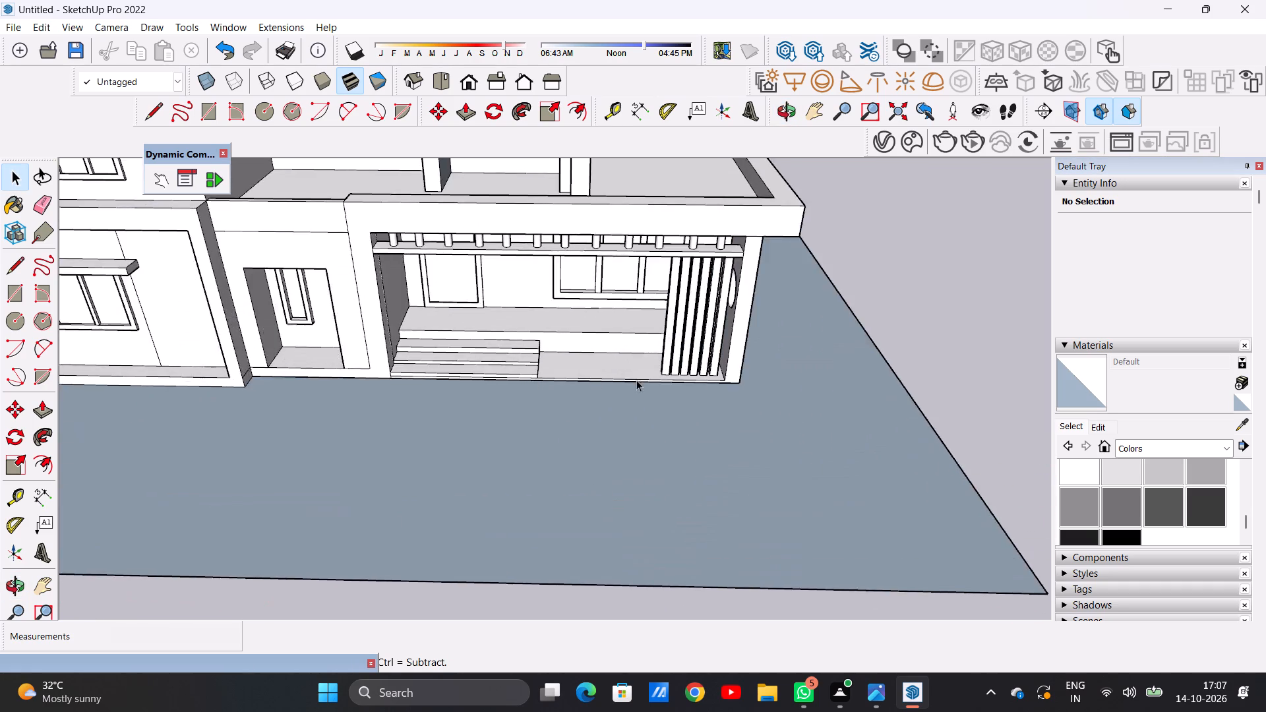
{"action": "scroll", "coordinate": [716, 382], "scroll_direction": "down", "scroll_amount": 10}
{"action": "middle_click_drag", "start_coordinate": [731, 382], "coordinate": [719, 275]}
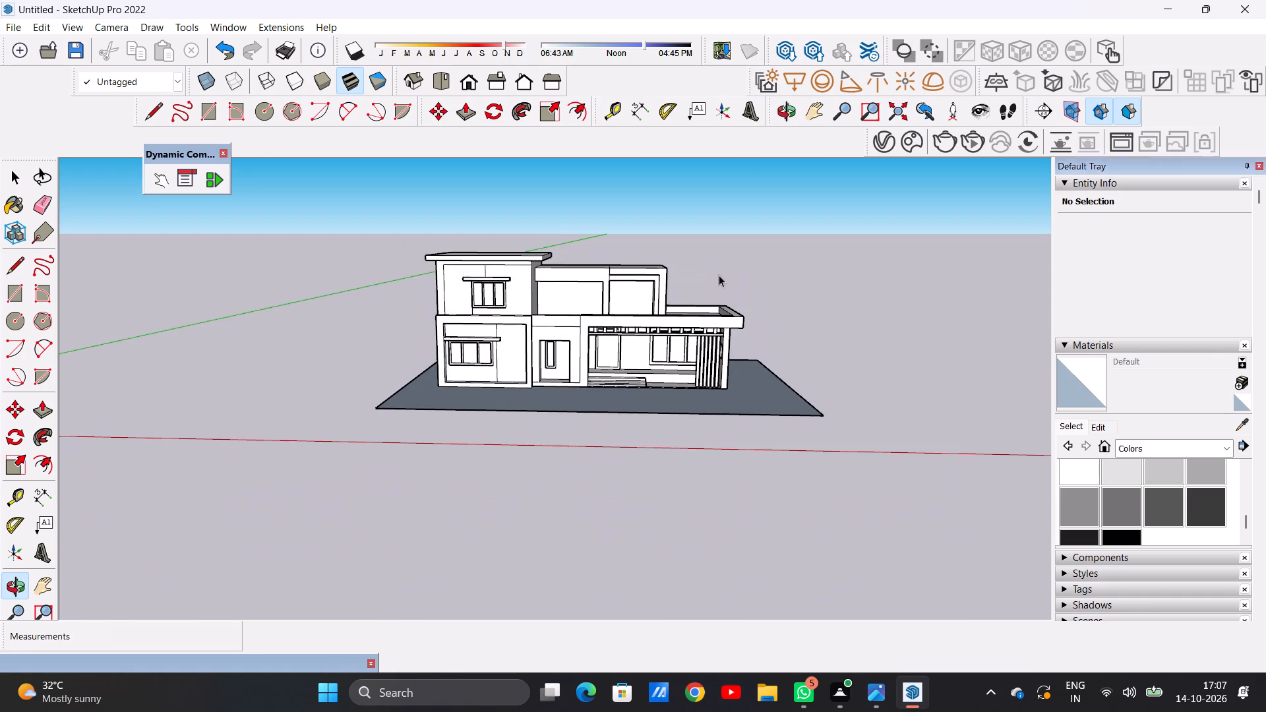
{"action": "middle_click_drag", "start_coordinate": [676, 374], "coordinate": [653, 314]}
{"action": "scroll", "coordinate": [623, 285], "scroll_direction": "up", "scroll_amount": 15}
{"action": "scroll", "coordinate": [630, 282], "scroll_direction": "down", "scroll_amount": 1}
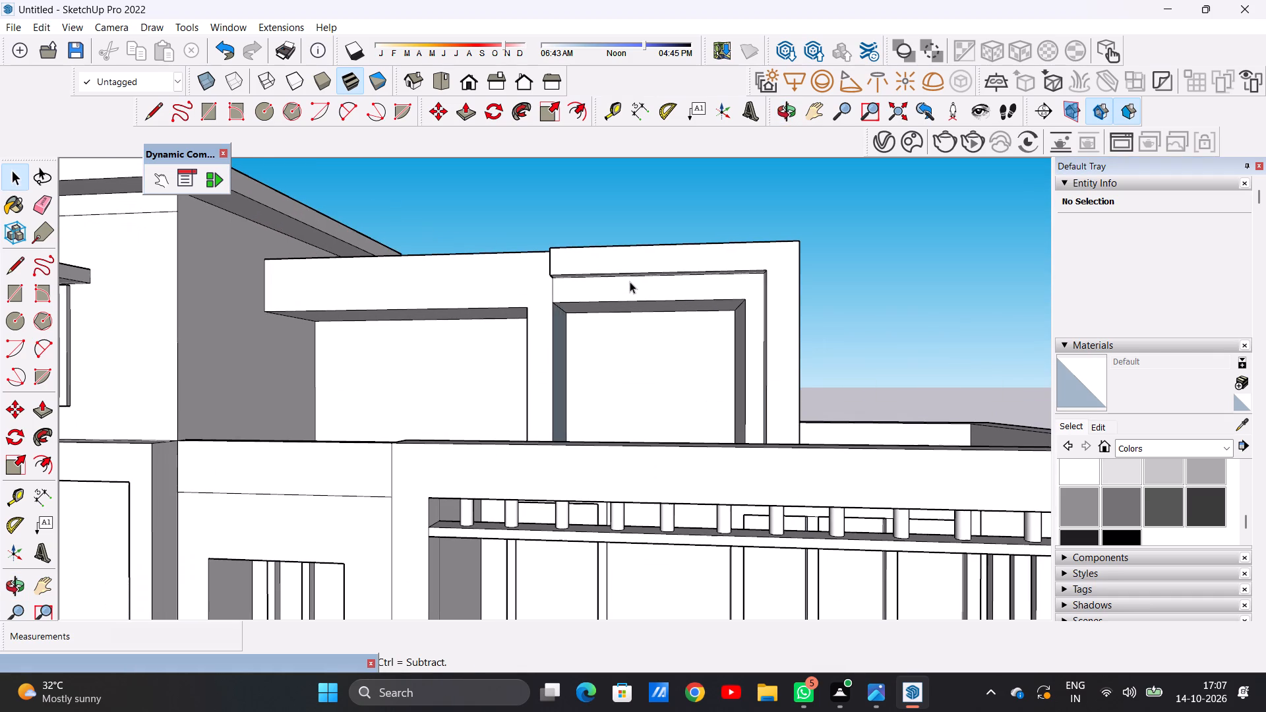